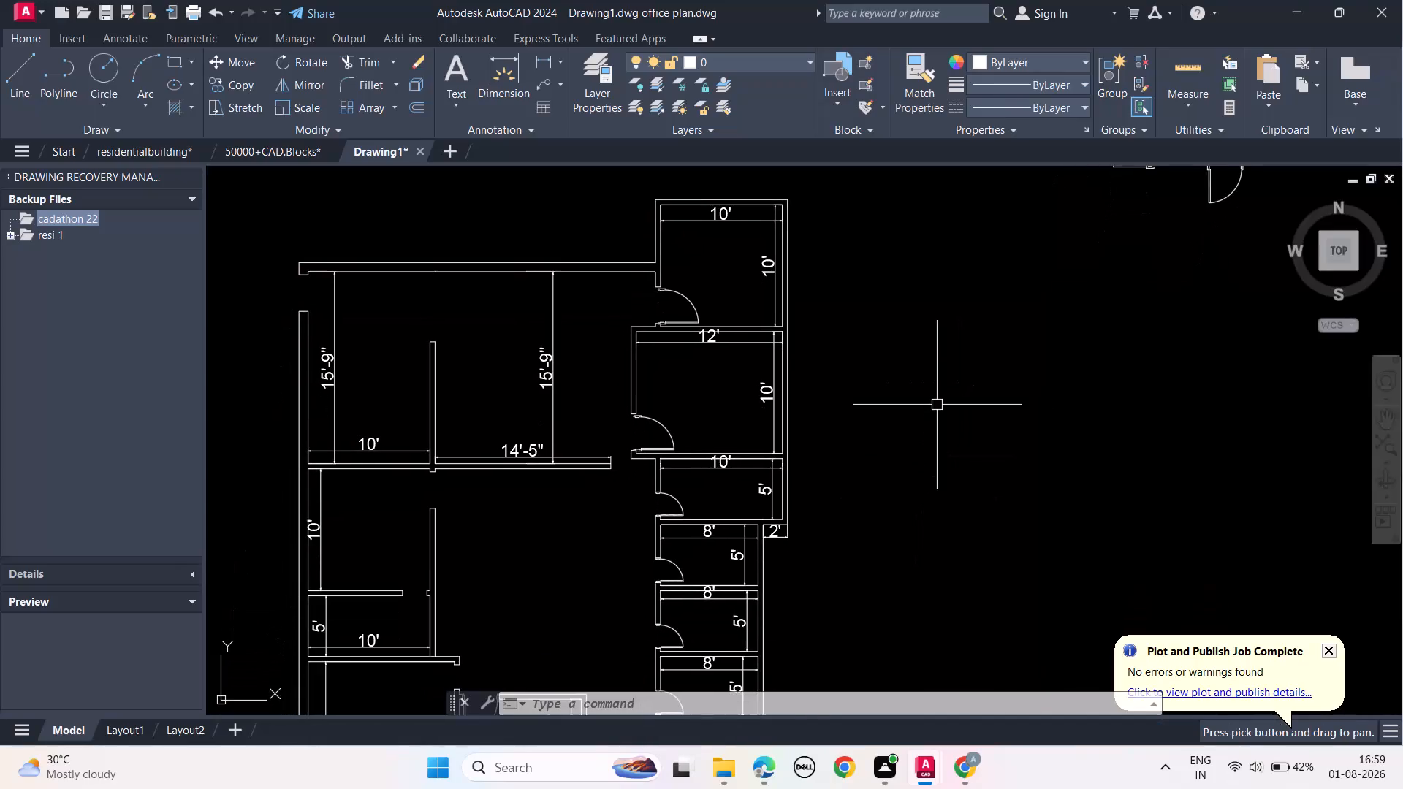
Save the office plan drawing.
{"action": "key", "text": "ctrl+s"}
Mirror the loose door whose swing curves toward its upper jamb across a horizontal line at that jamb, keeping the source door.
{"action": "middle_click_drag", "start_coordinate": [1007, 411], "coordinate": [733, 622]}
{"action": "middle_click_drag", "start_coordinate": [840, 319], "coordinate": [832, 411]}
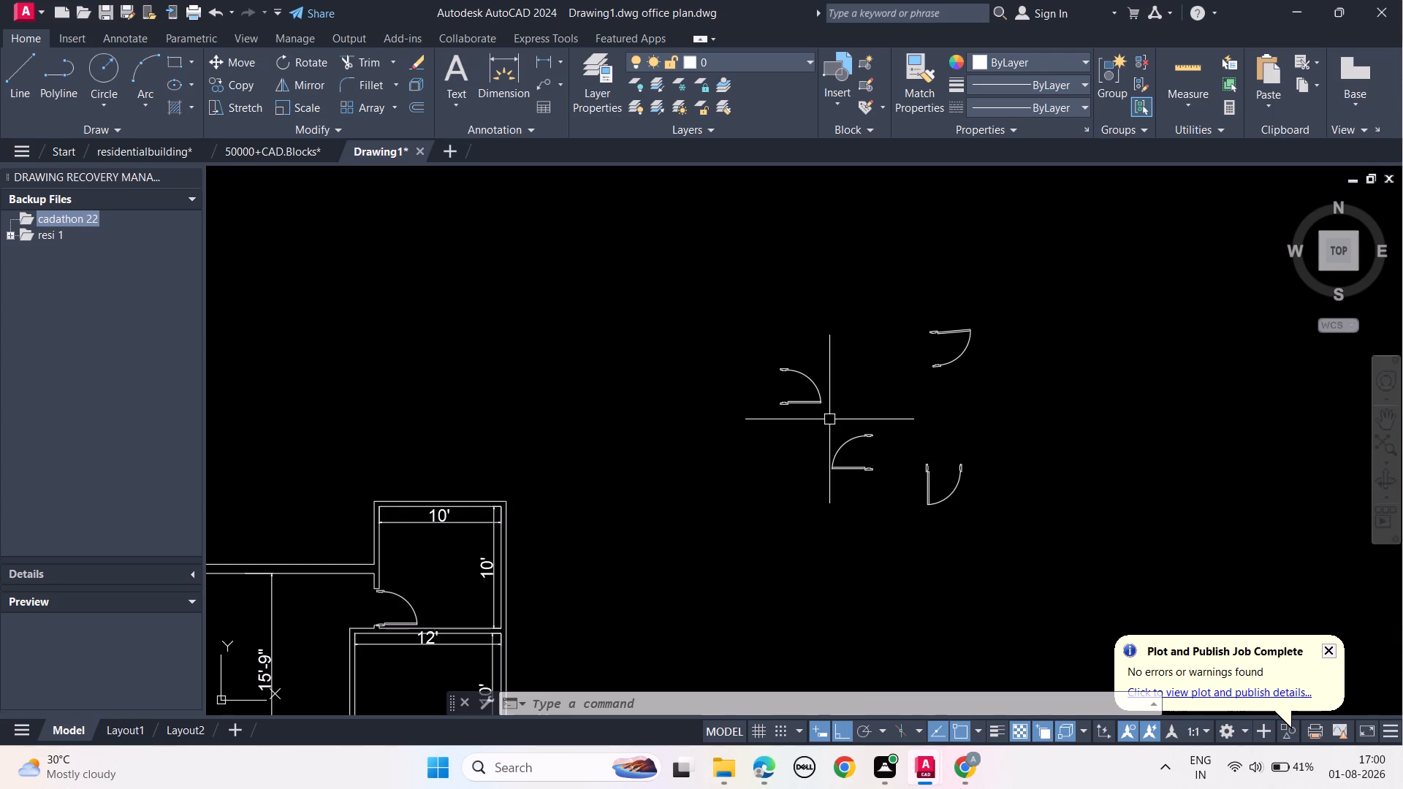
{"action": "left_click", "coordinate": [829, 419]}
{"action": "left_click", "coordinate": [693, 291]}
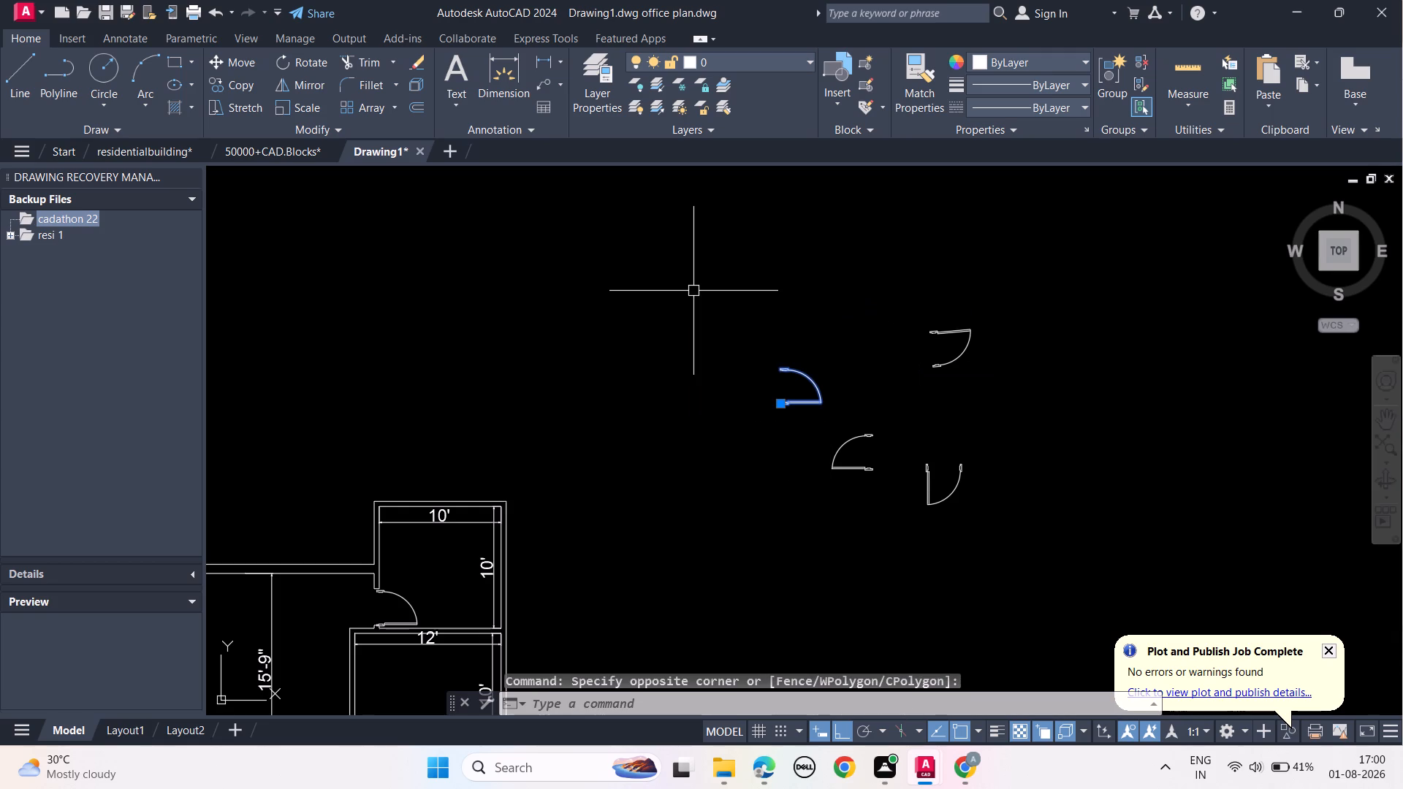
{"action": "type", "text": "MI"}
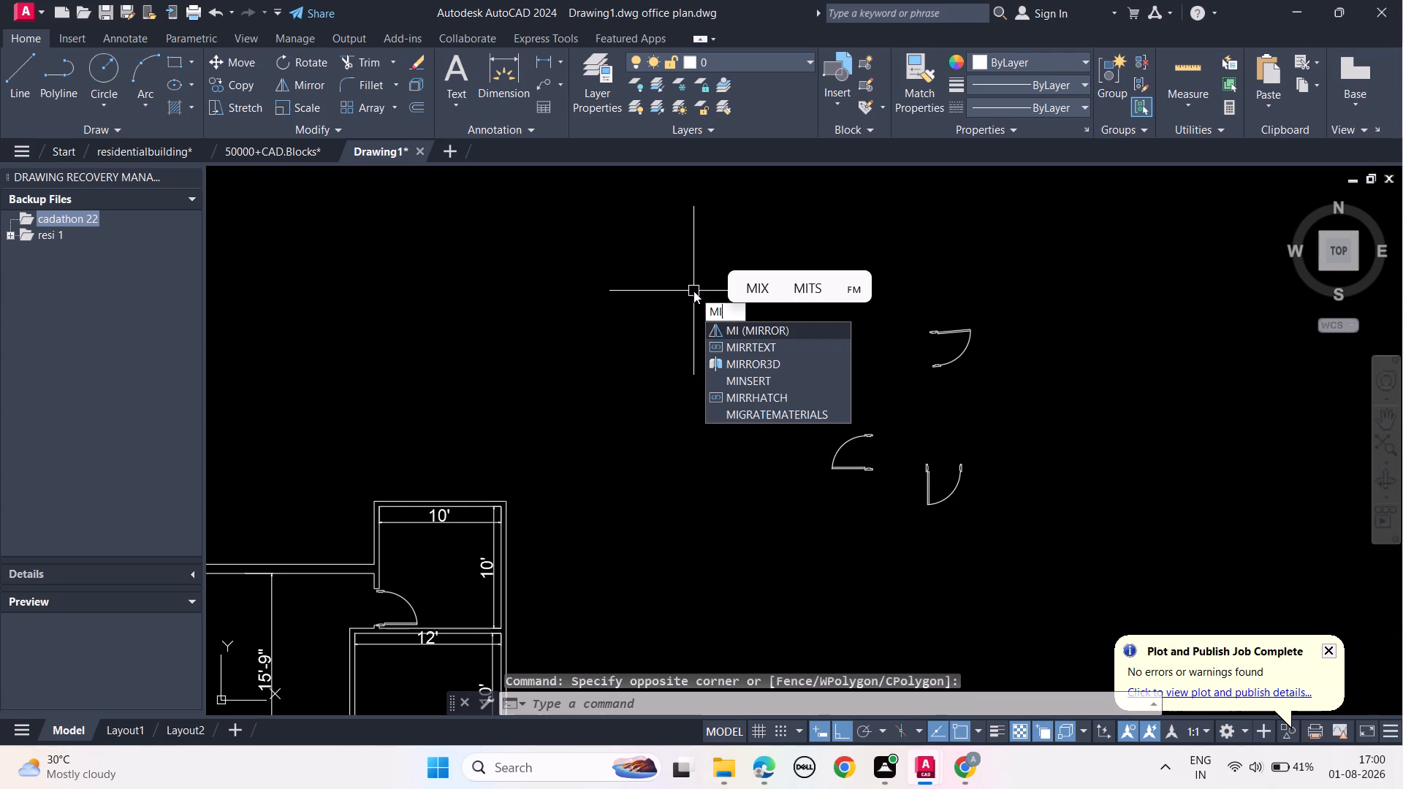
{"action": "left_click", "coordinate": [767, 332]}
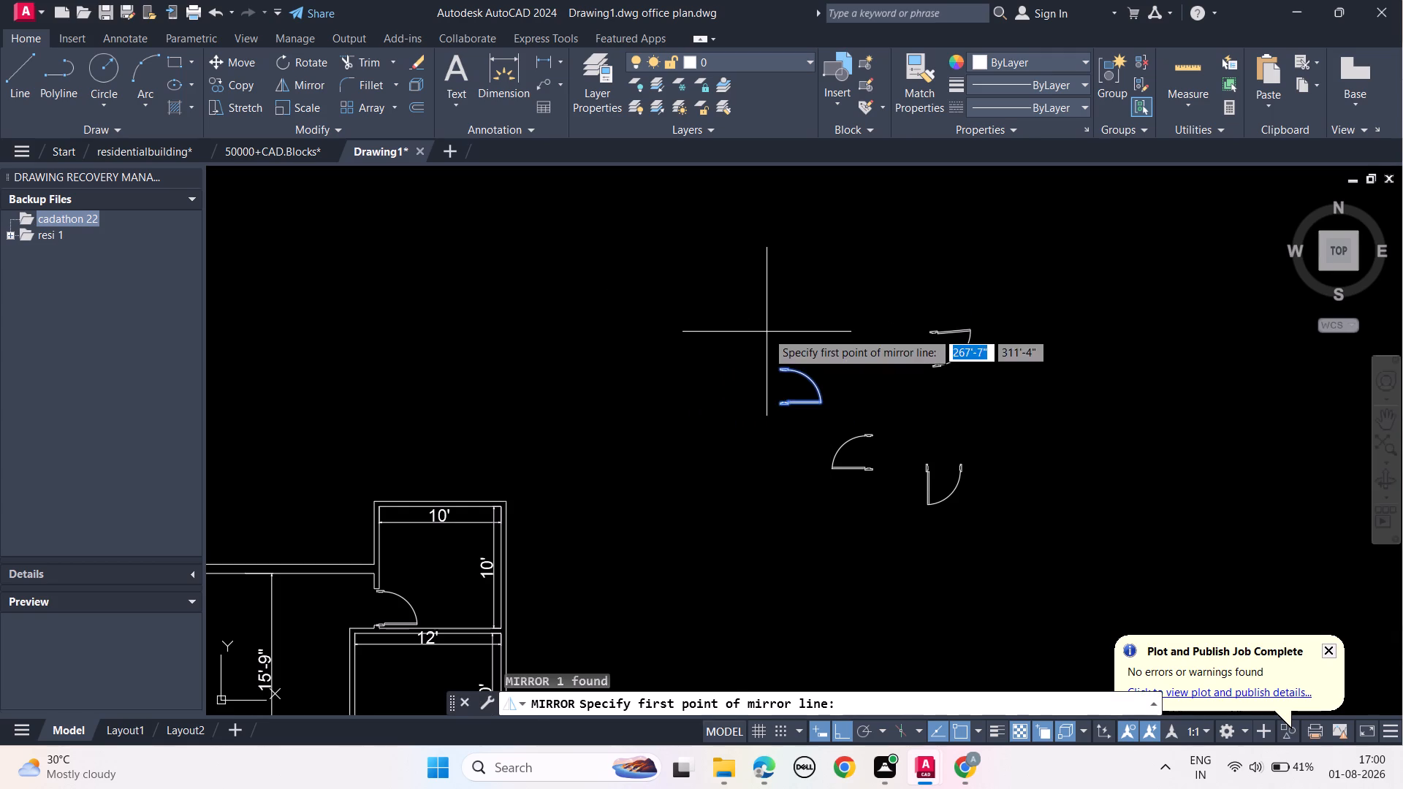
{"action": "left_click", "coordinate": [786, 370]}
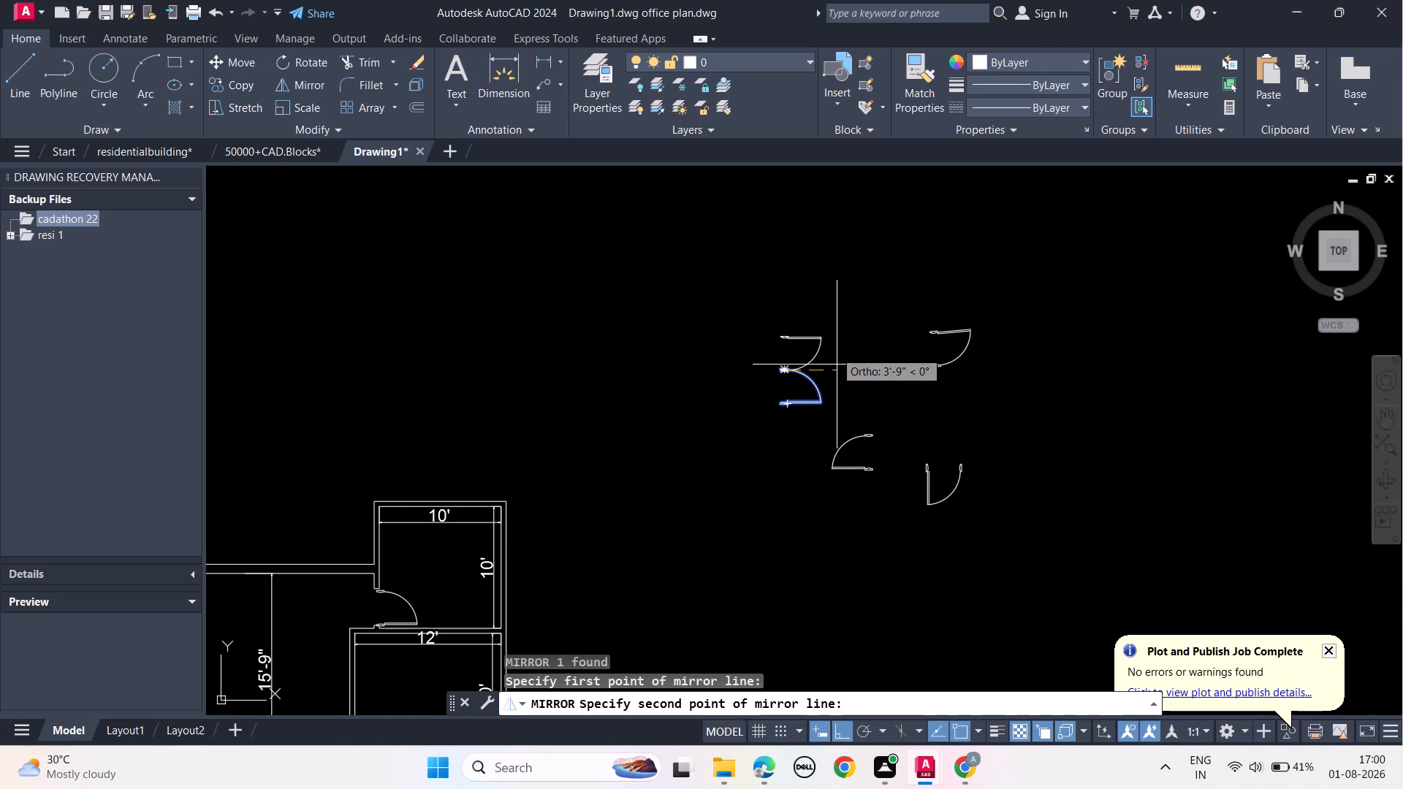
{"action": "left_click", "coordinate": [837, 365]}
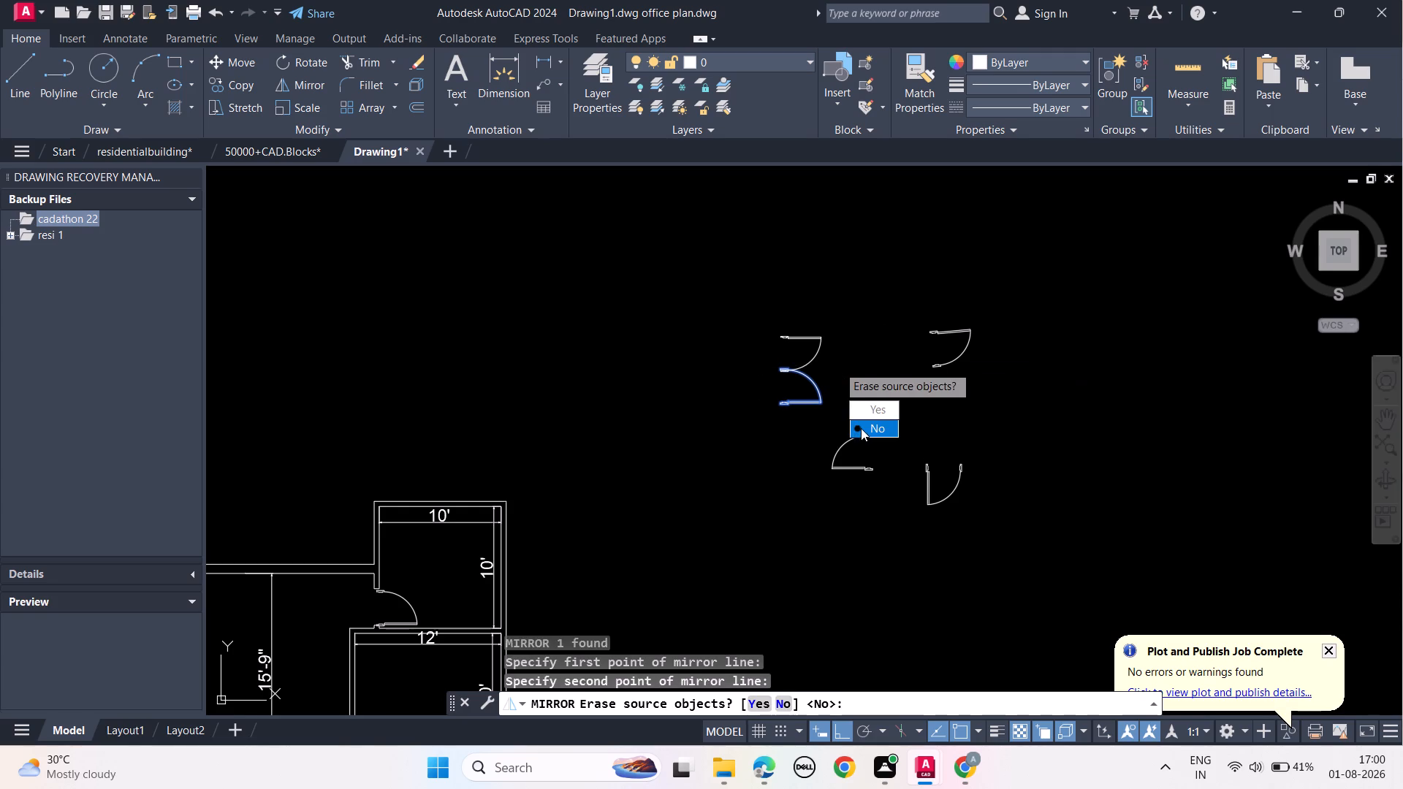
{"action": "left_click", "coordinate": [861, 428]}
{"action": "key", "text": "Escape"}
{"action": "key", "text": "Escape"}
With Ortho off, move the mirrored door copy about 45'-2" straight down into the empty space beside the floor plan.
{"action": "left_click", "coordinate": [823, 362]}
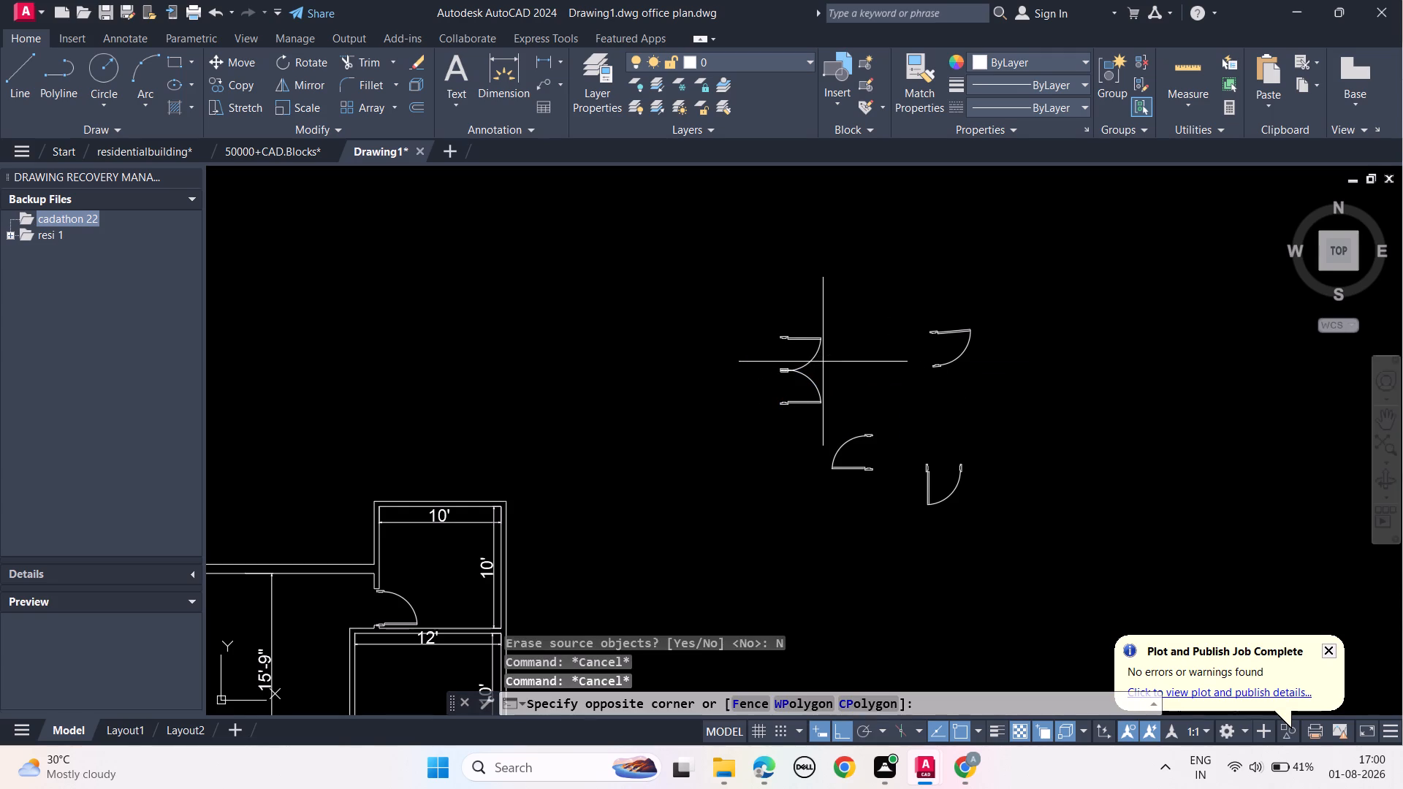
{"action": "left_click", "coordinate": [776, 278]}
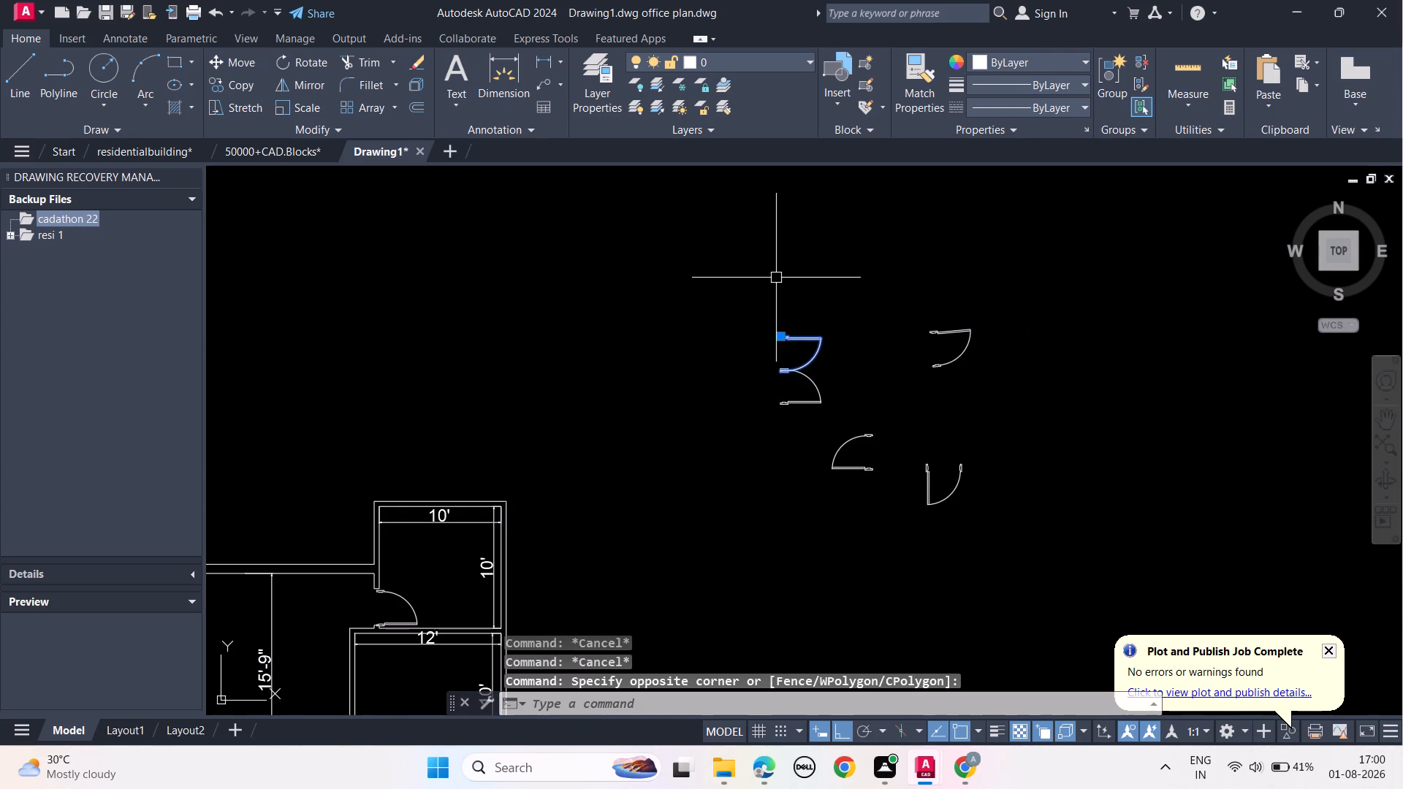
{"action": "type", "text": "MO"}
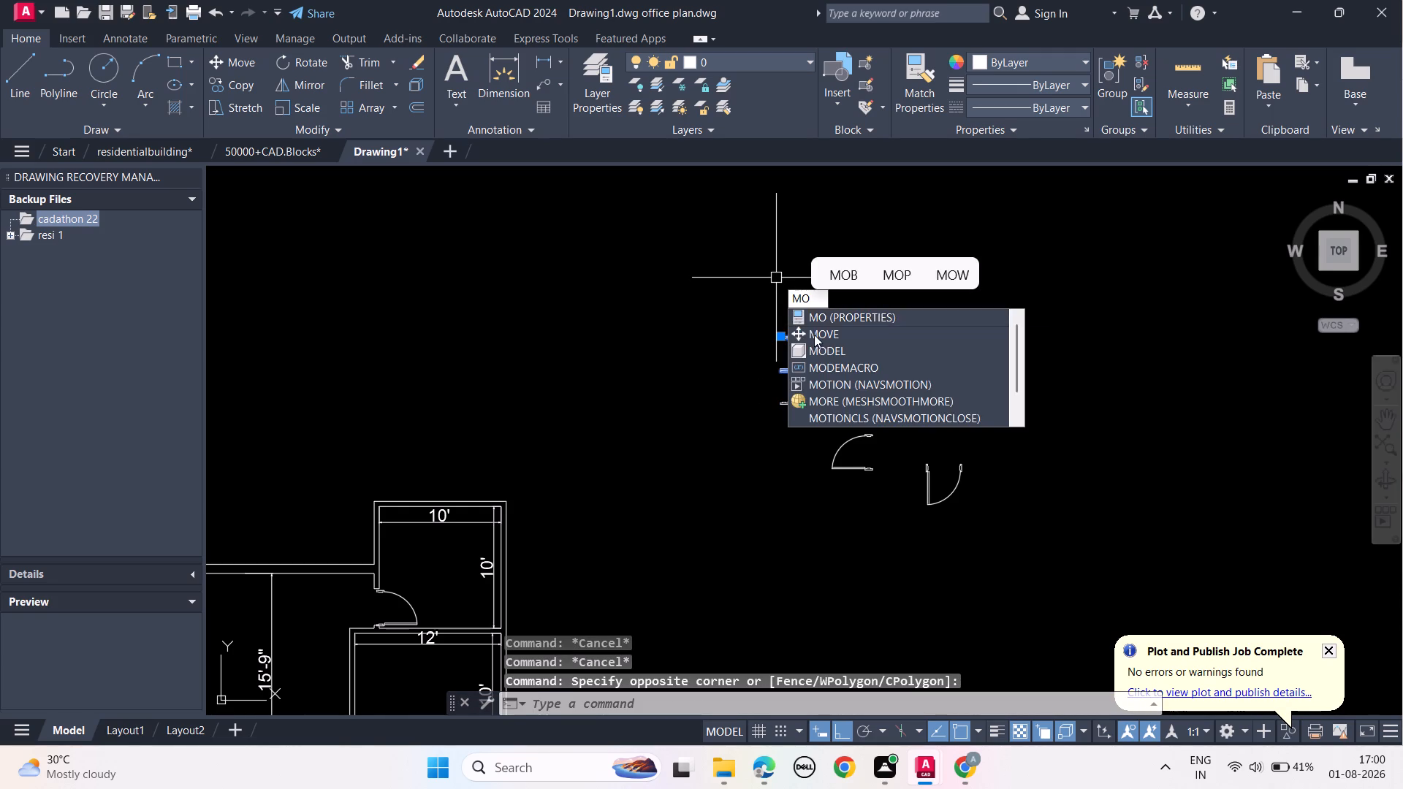
{"action": "left_click", "coordinate": [824, 337]}
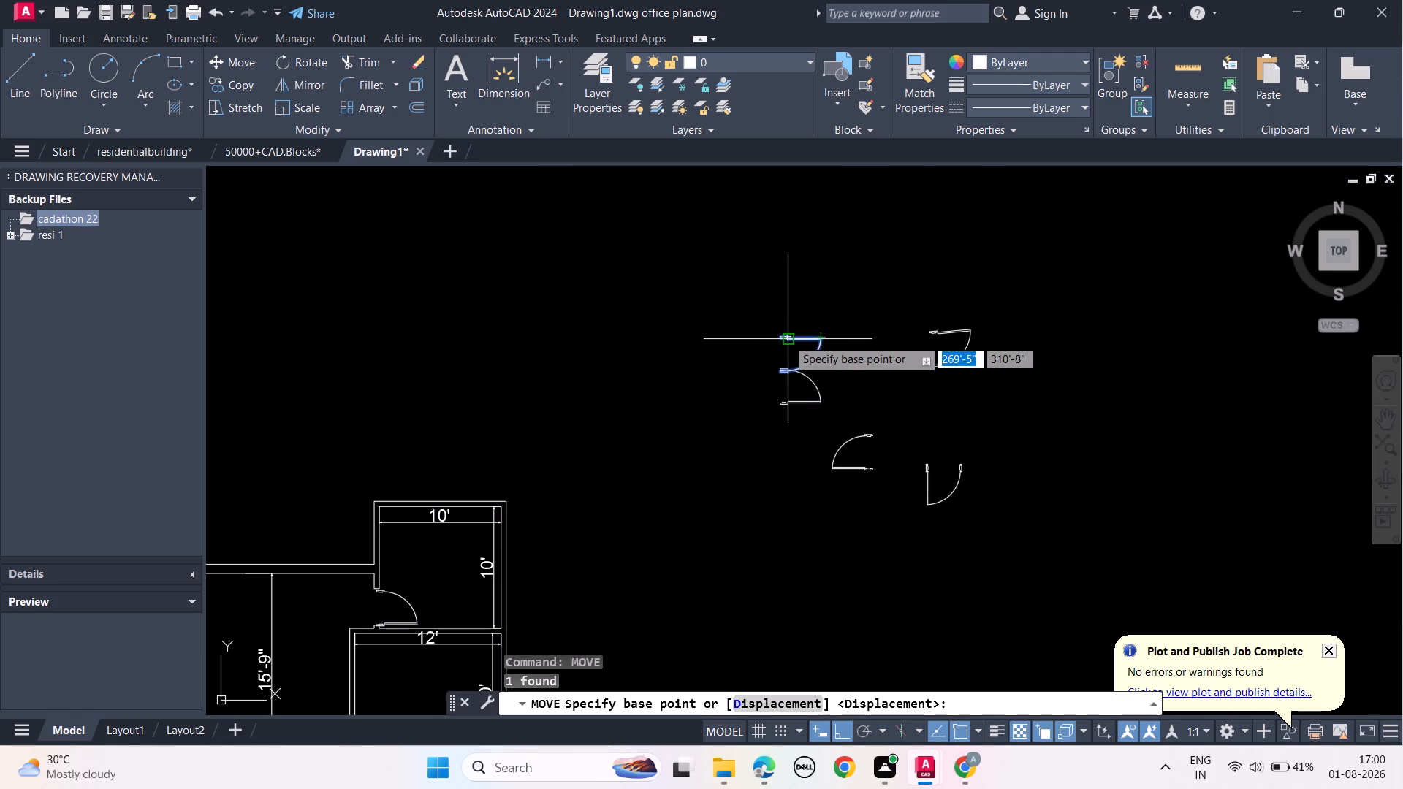
{"action": "scroll", "coordinate": [781, 338], "scroll_direction": "up", "scroll_amount": 5}
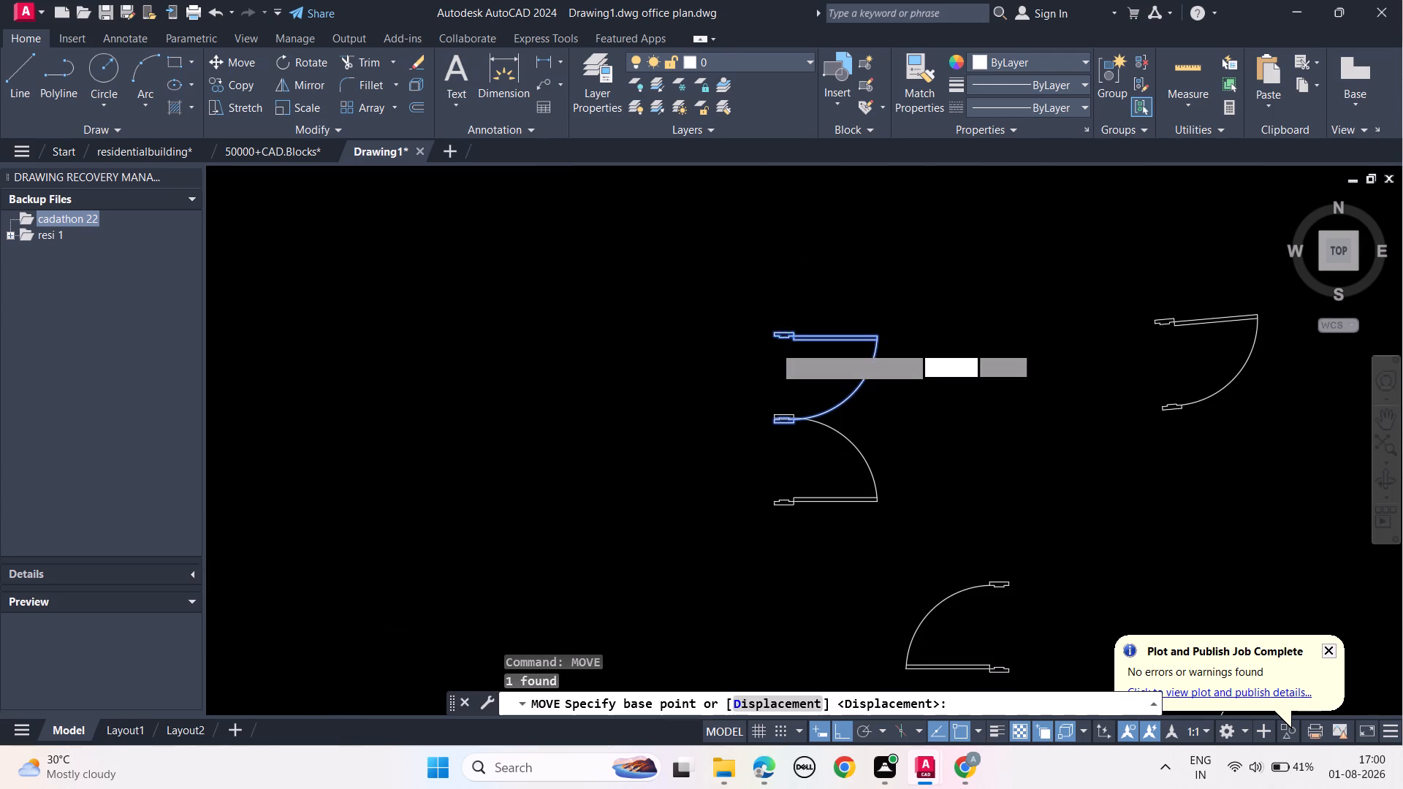
{"action": "scroll", "coordinate": [775, 346], "scroll_direction": "up", "scroll_amount": 2}
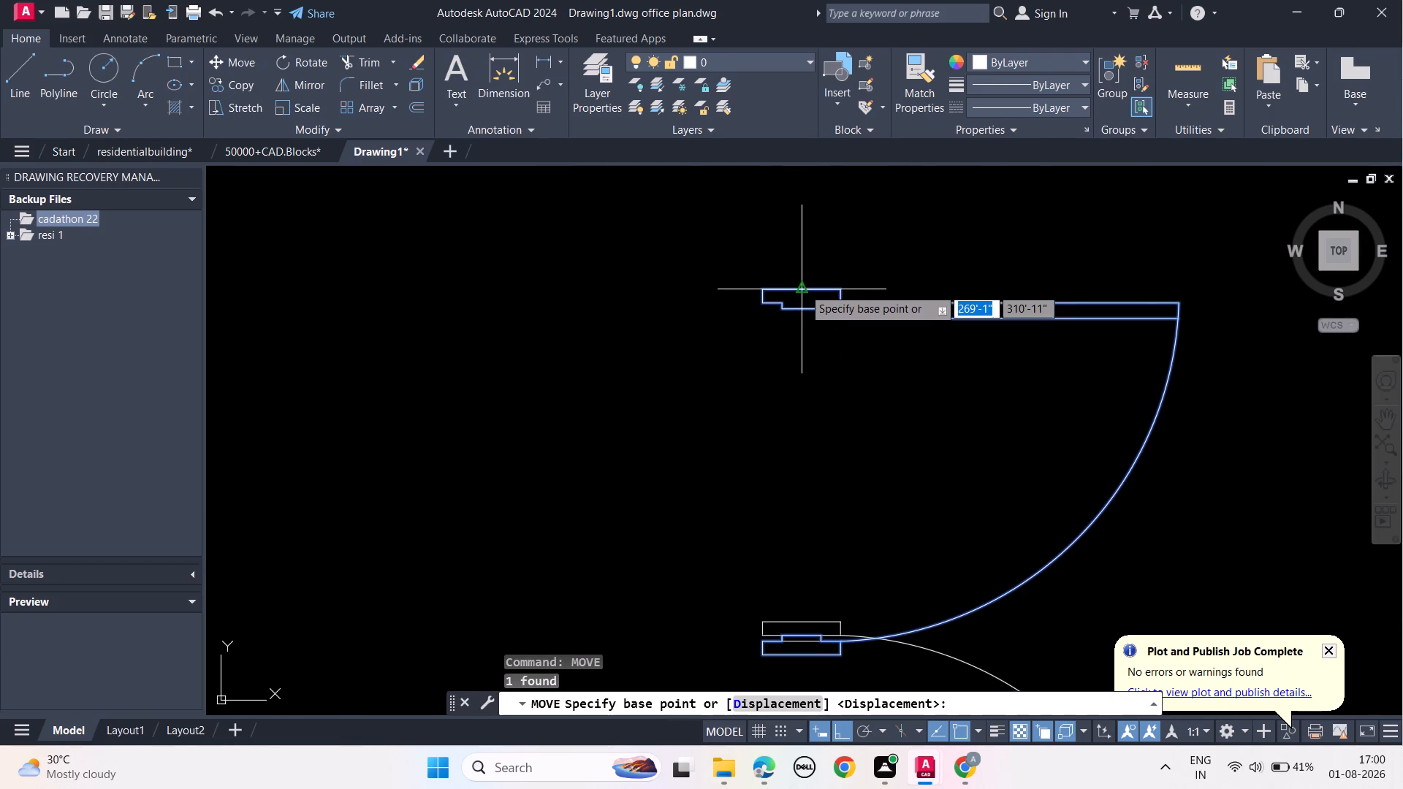
{"action": "left_click", "coordinate": [803, 289]}
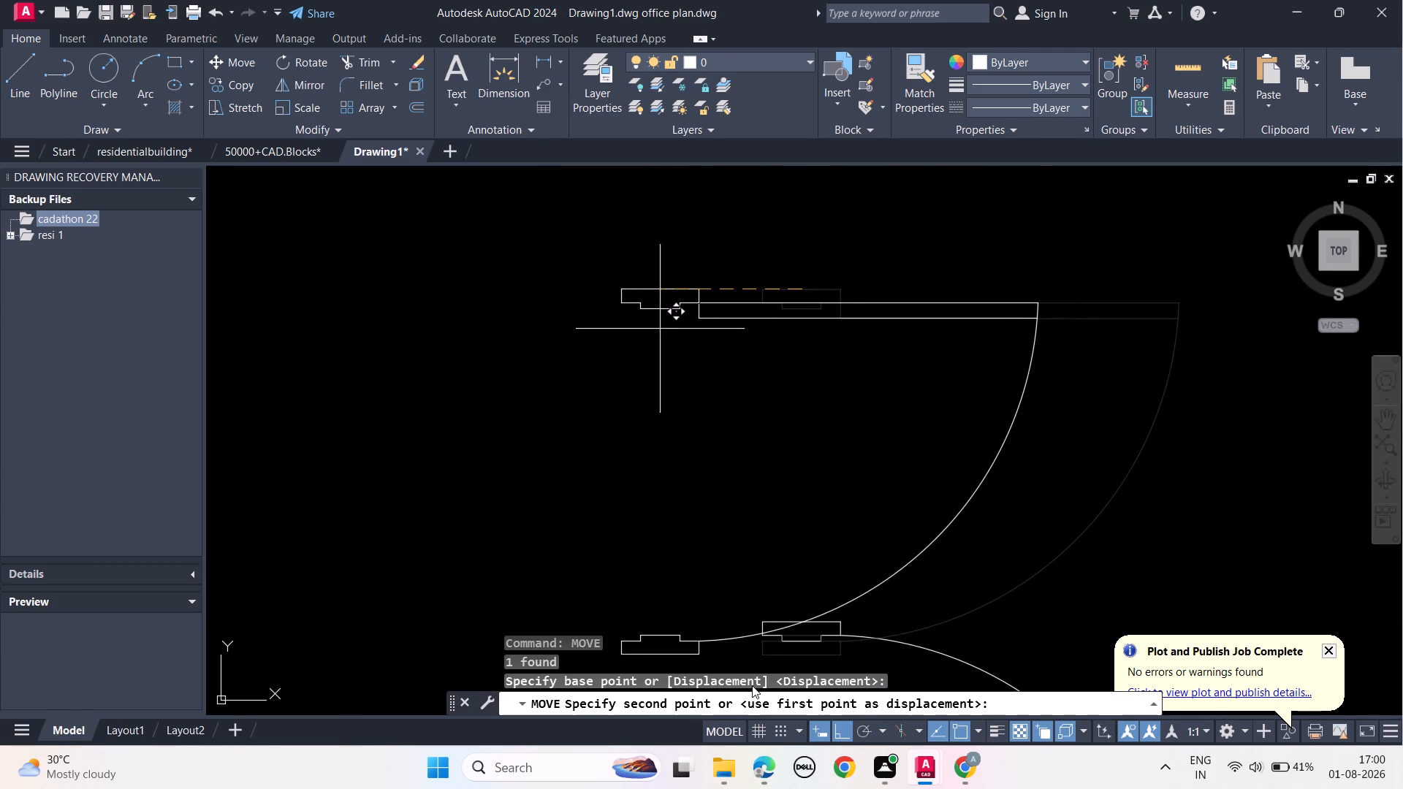
{"action": "left_click", "coordinate": [842, 731]}
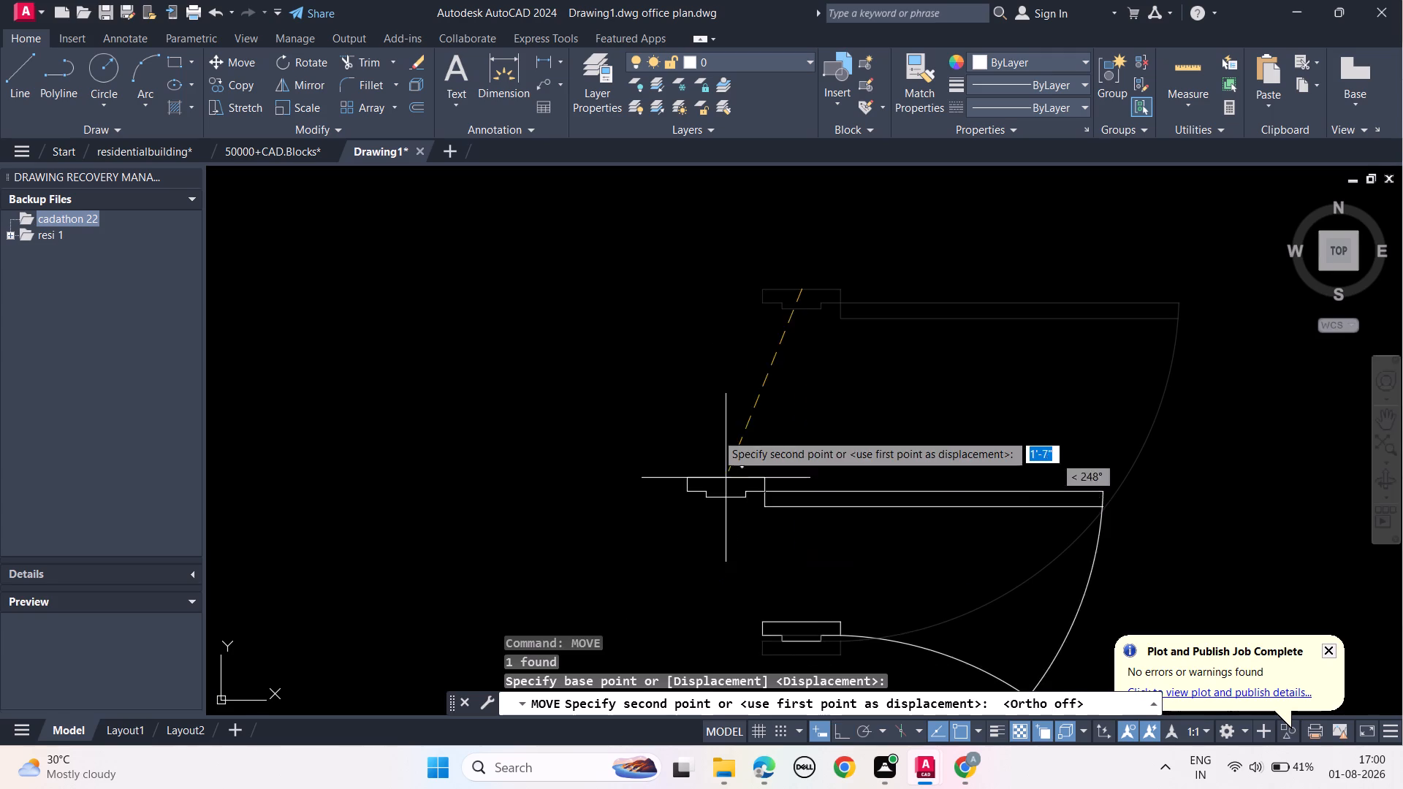
{"action": "scroll", "coordinate": [713, 427], "scroll_direction": "down", "scroll_amount": 5}
{"action": "middle_click_drag", "start_coordinate": [526, 421], "coordinate": [777, 308]}
{"action": "scroll", "coordinate": [772, 321], "scroll_direction": "down", "scroll_amount": 1}
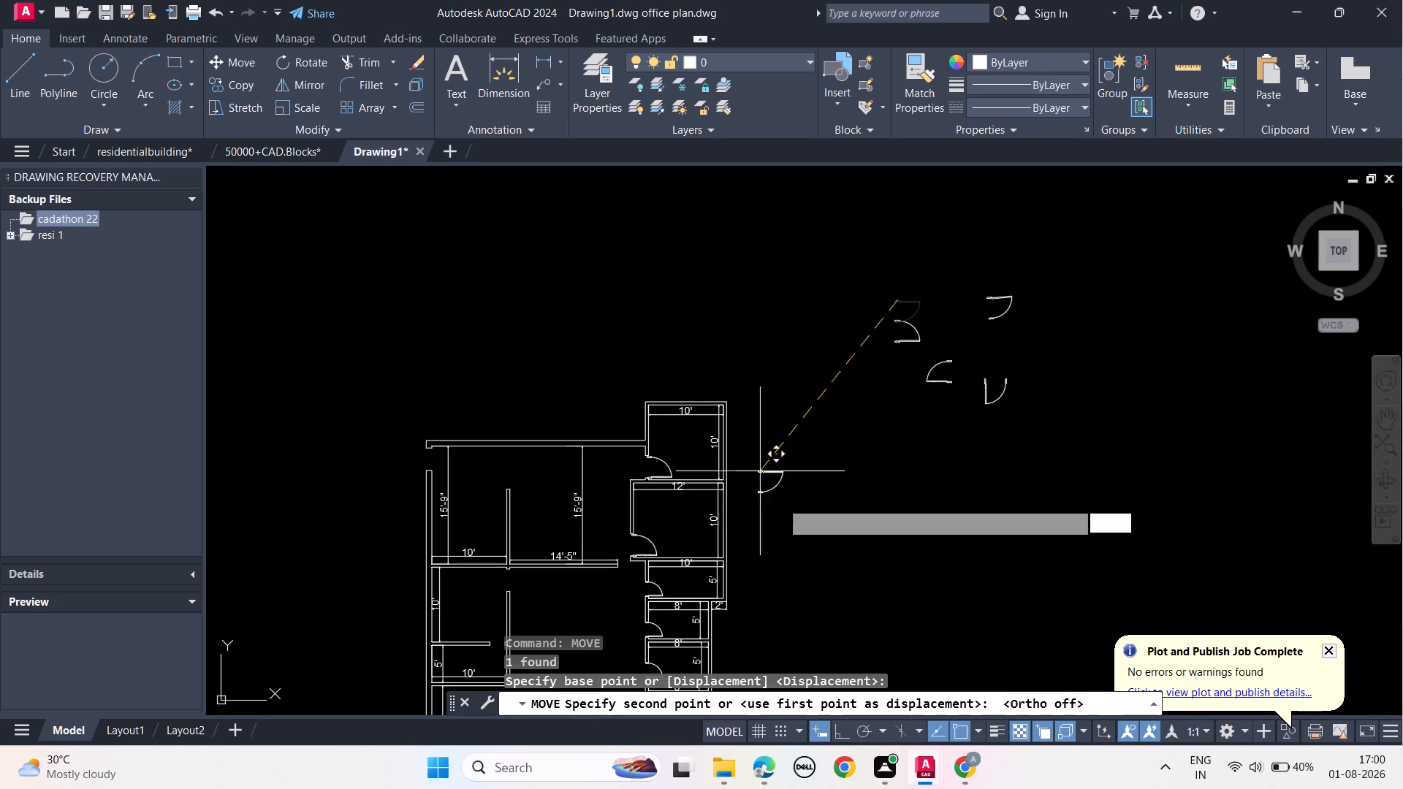
{"action": "middle_click_drag", "start_coordinate": [787, 541], "coordinate": [886, 332]}
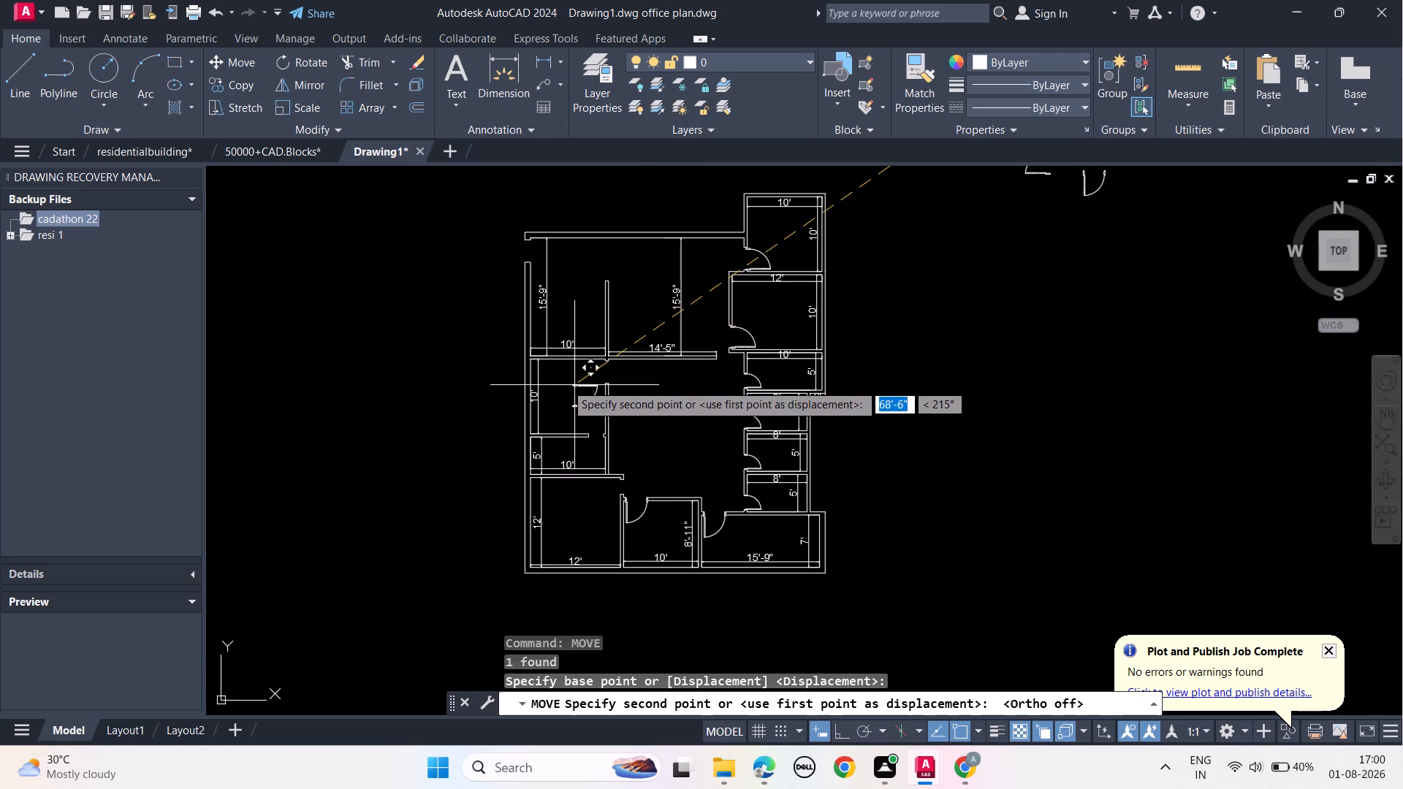
{"action": "left_click", "coordinate": [997, 430]}
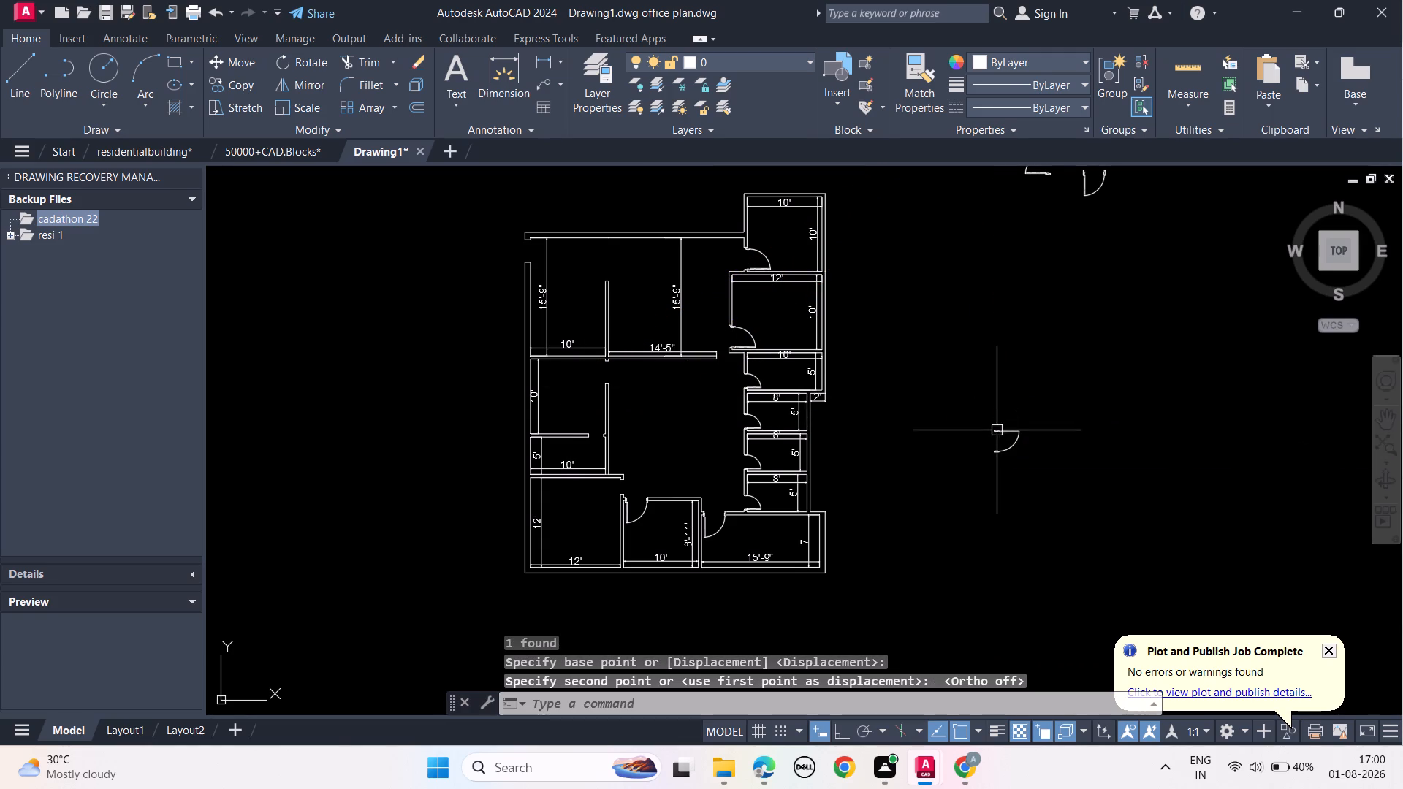
{"action": "key", "text": "Escape"}
{"action": "key", "text": "Escape"}
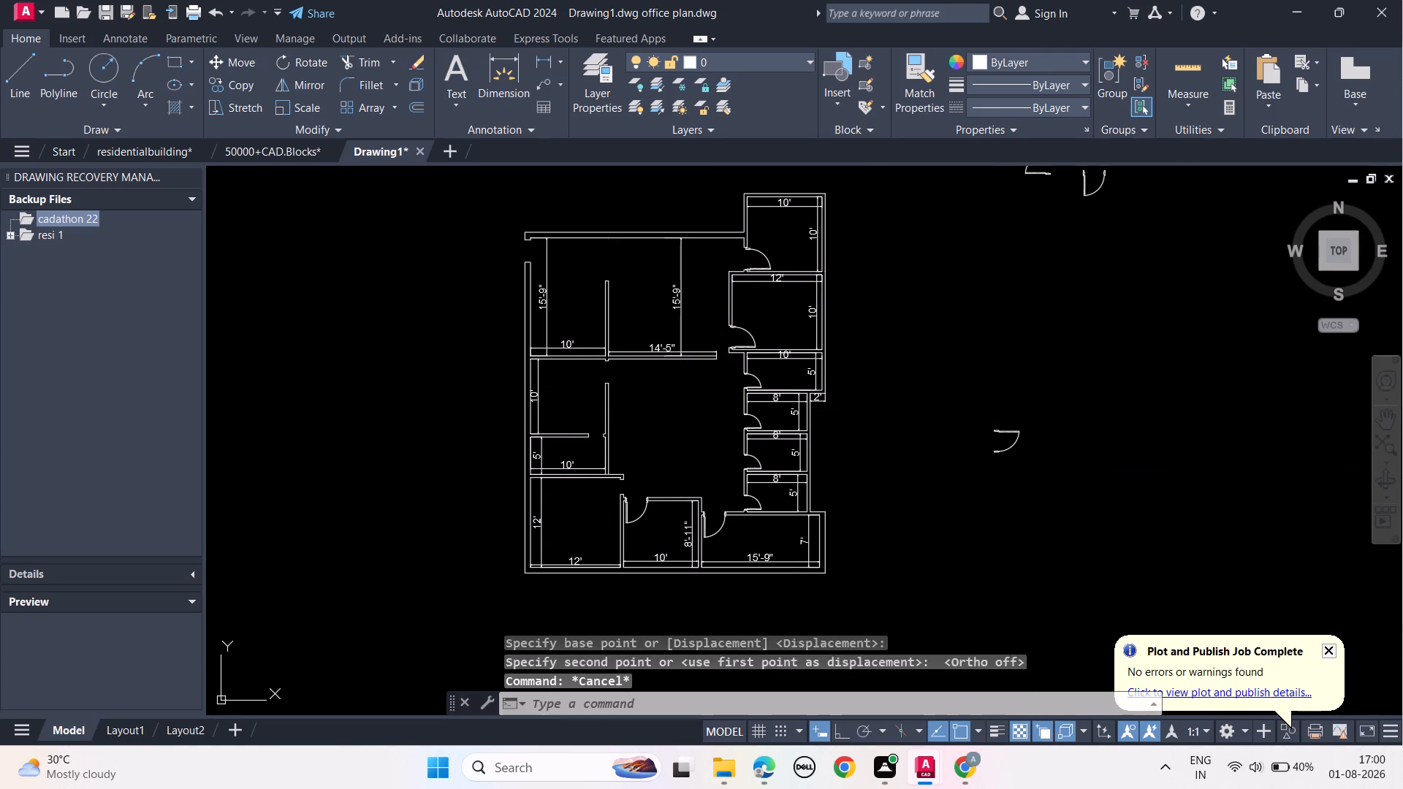
With Ortho on, rotate the moved door beside the floor plan 180° about its upper hinge-side jamb.
{"action": "middle_click_drag", "start_coordinate": [1113, 422], "coordinate": [1085, 508]}
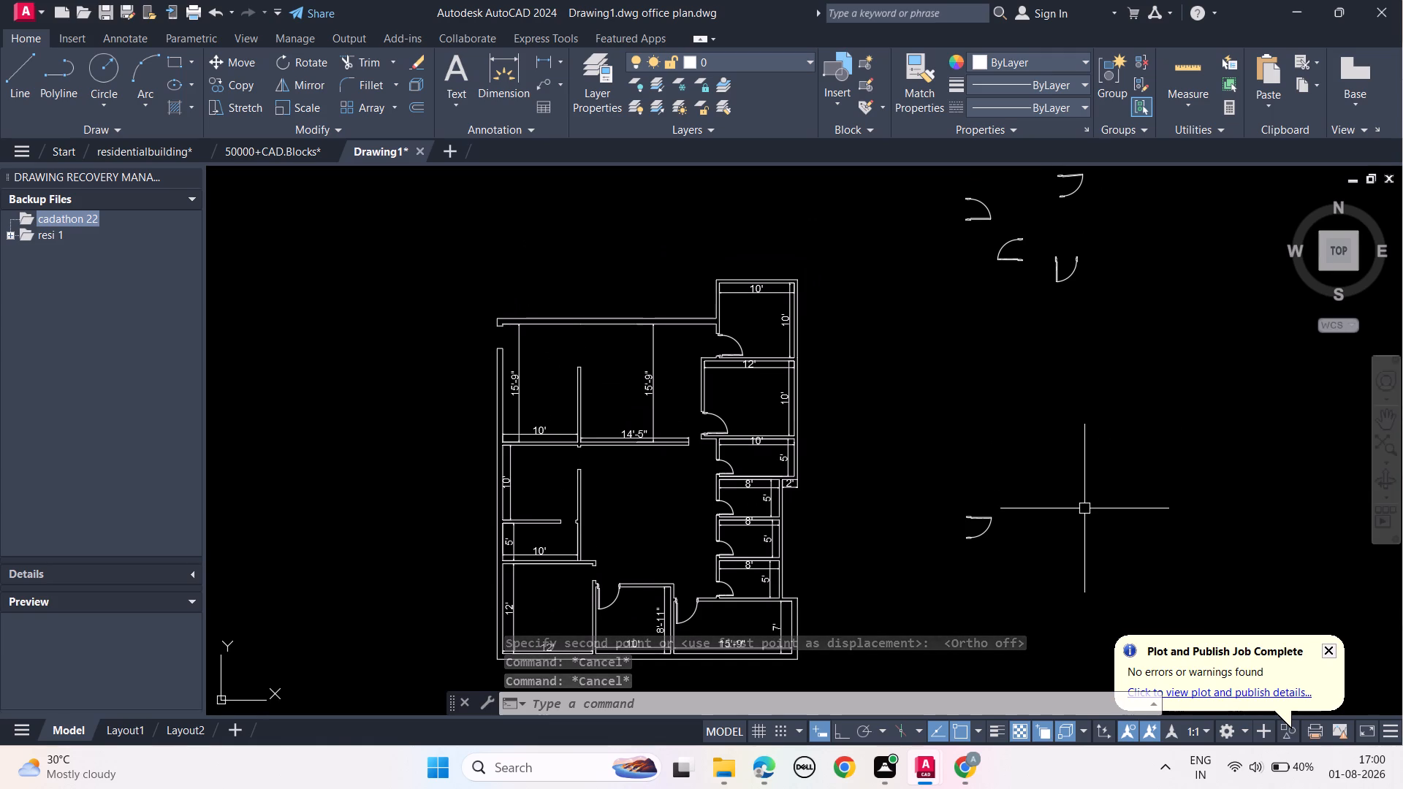
{"action": "left_click", "coordinate": [1004, 564]}
{"action": "left_click", "coordinate": [935, 471]}
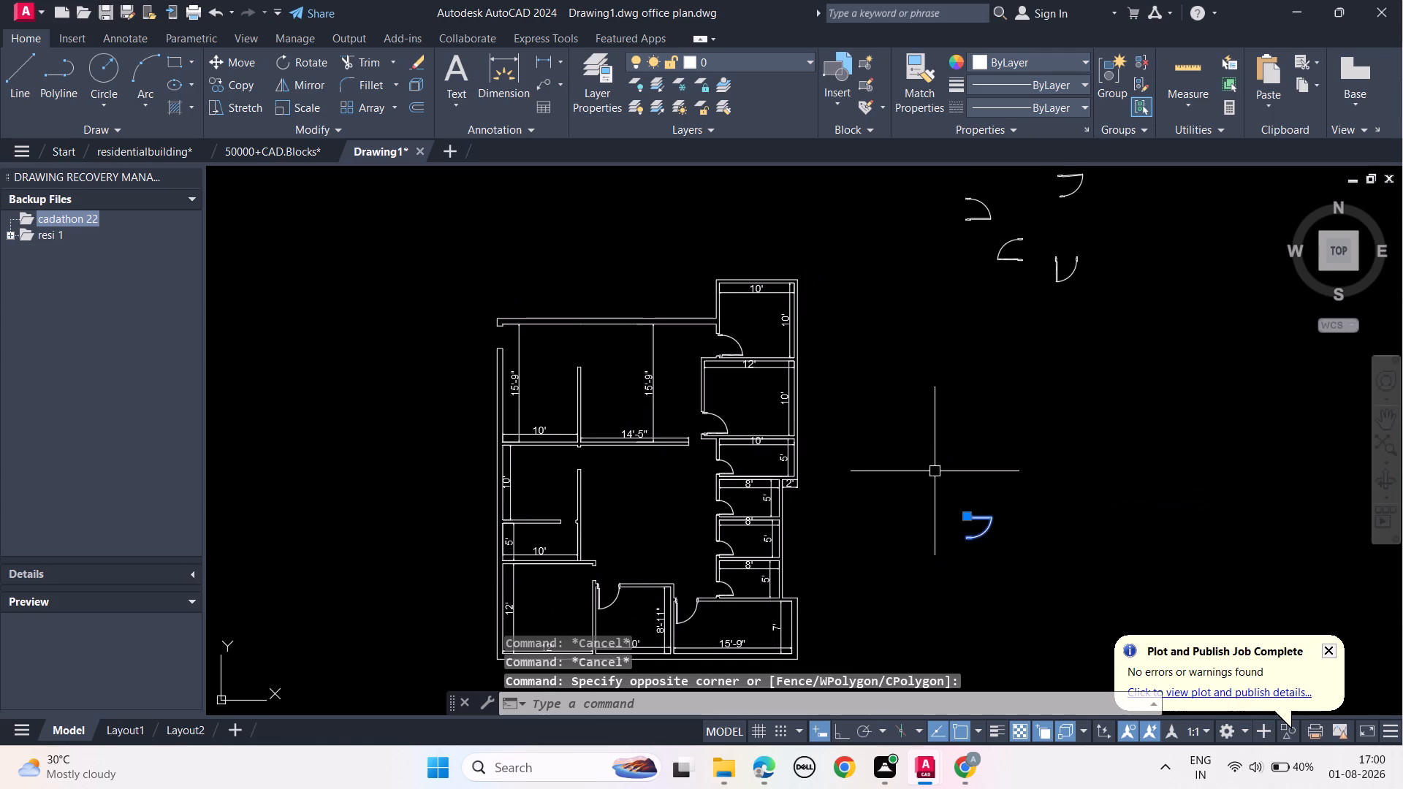
{"action": "left_click", "coordinate": [844, 733]}
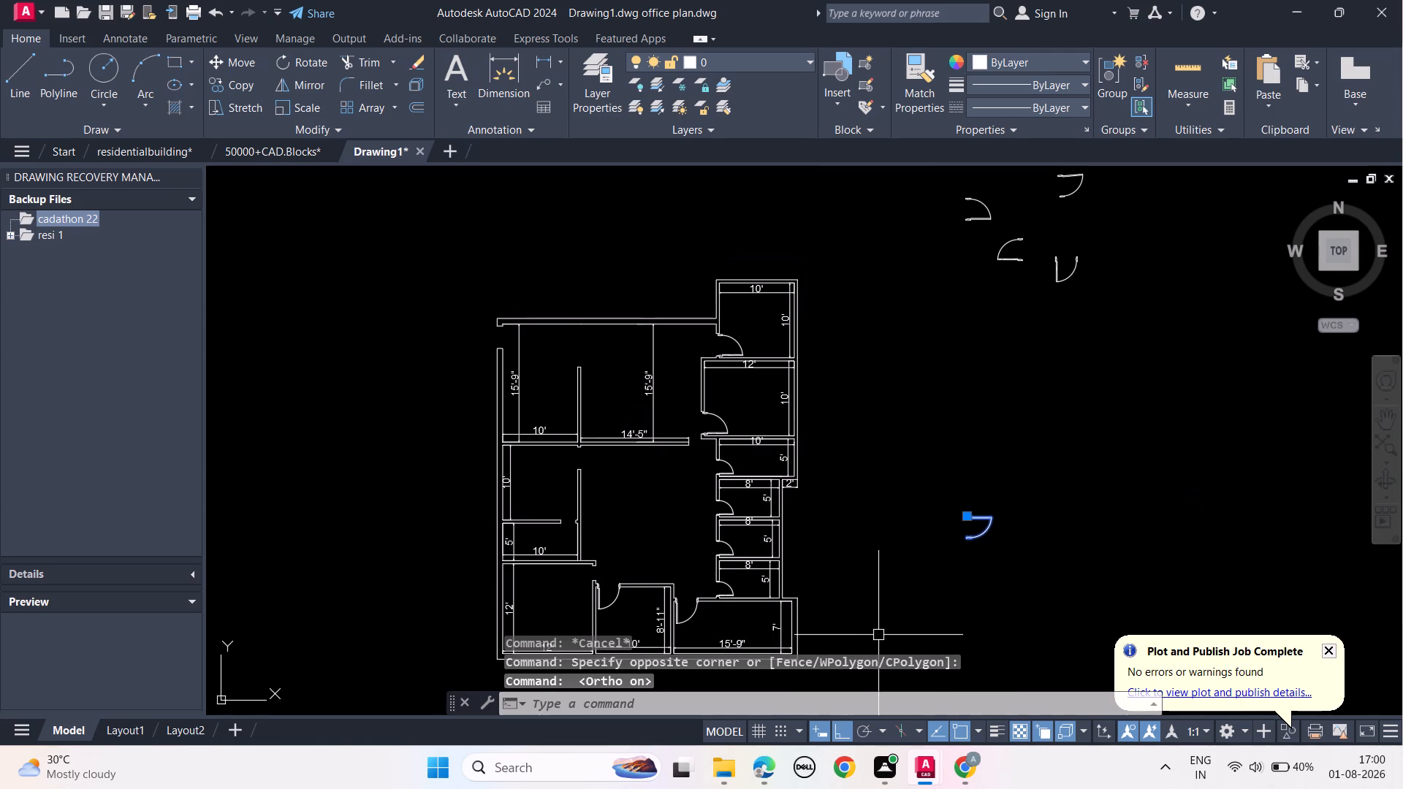
{"action": "type", "text": "RO"}
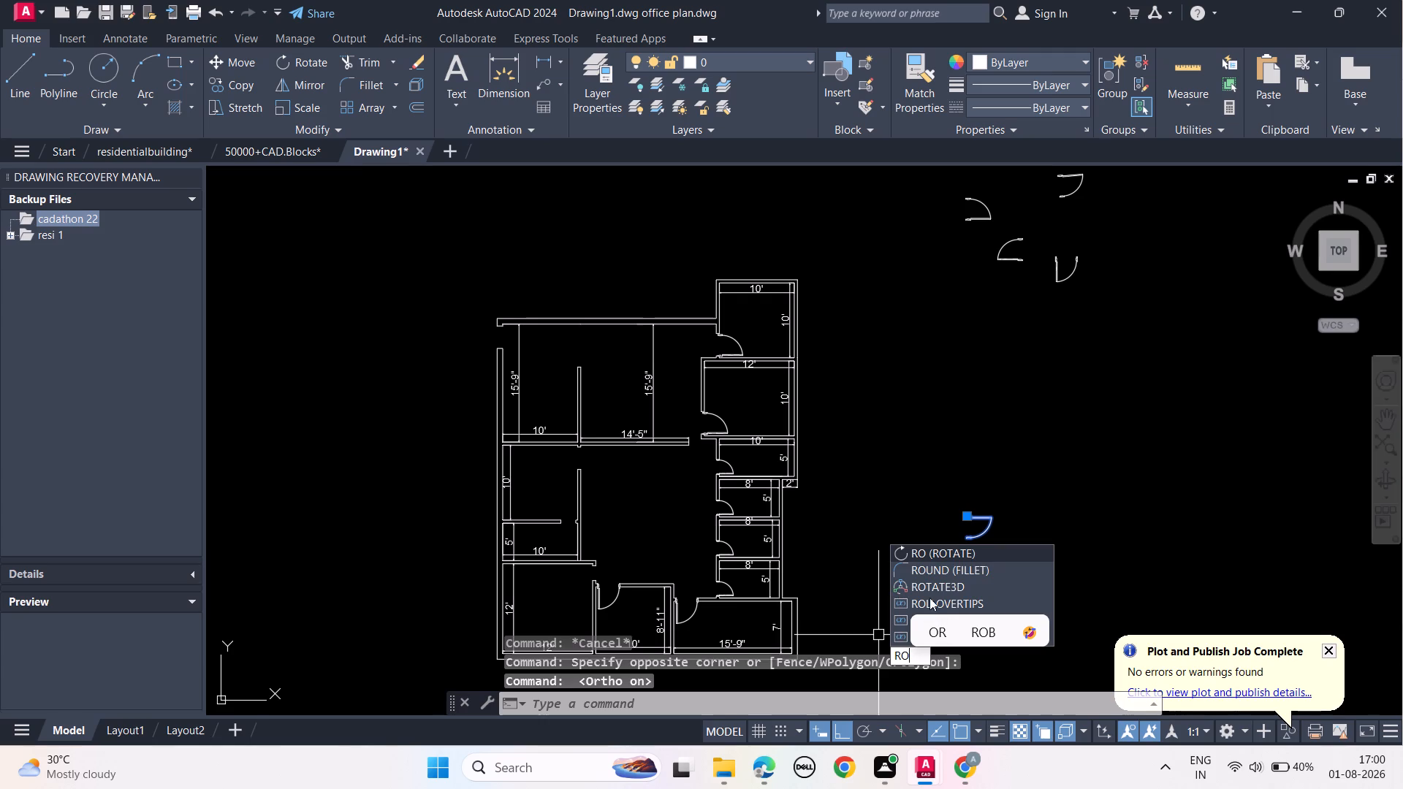
{"action": "left_click", "coordinate": [941, 552]}
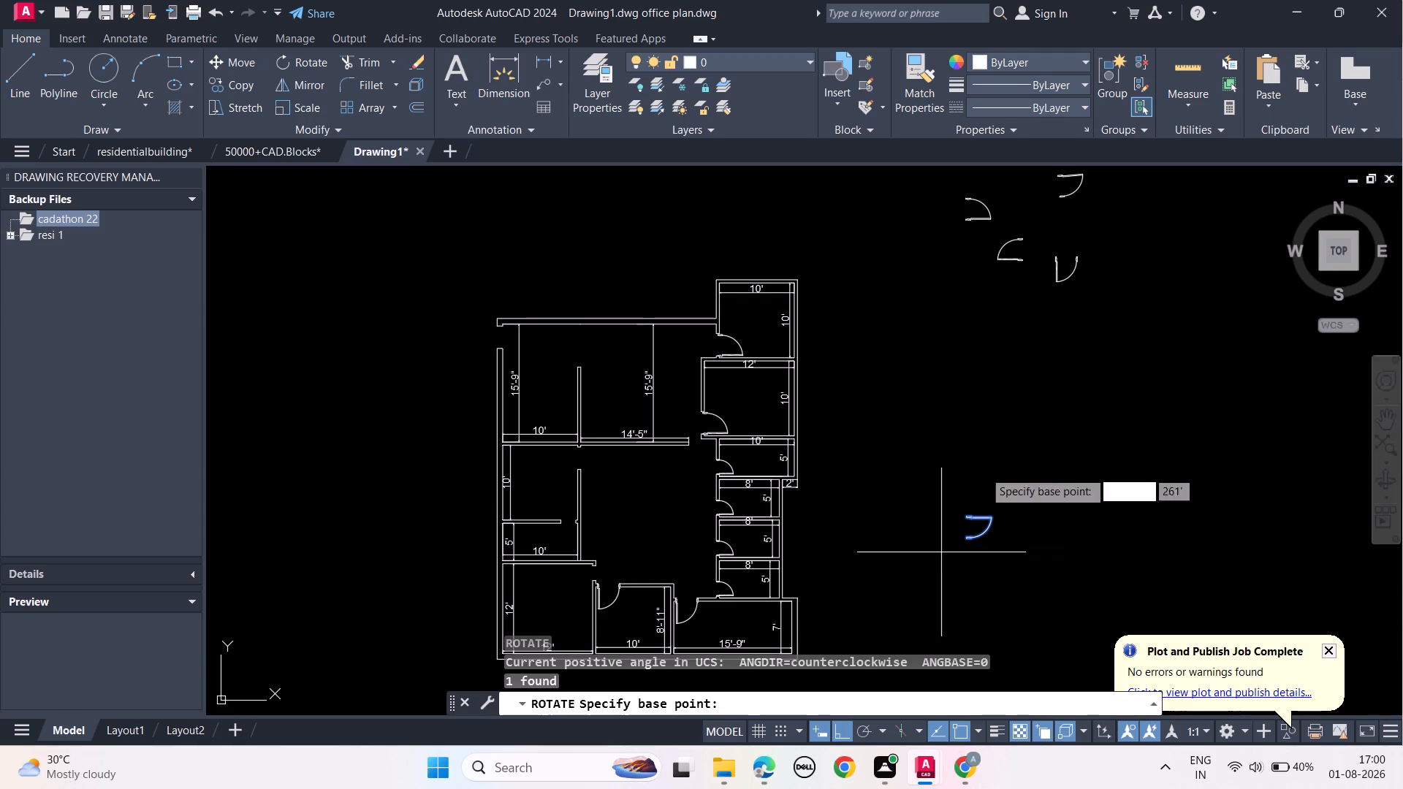
{"action": "left_click", "coordinate": [967, 519]}
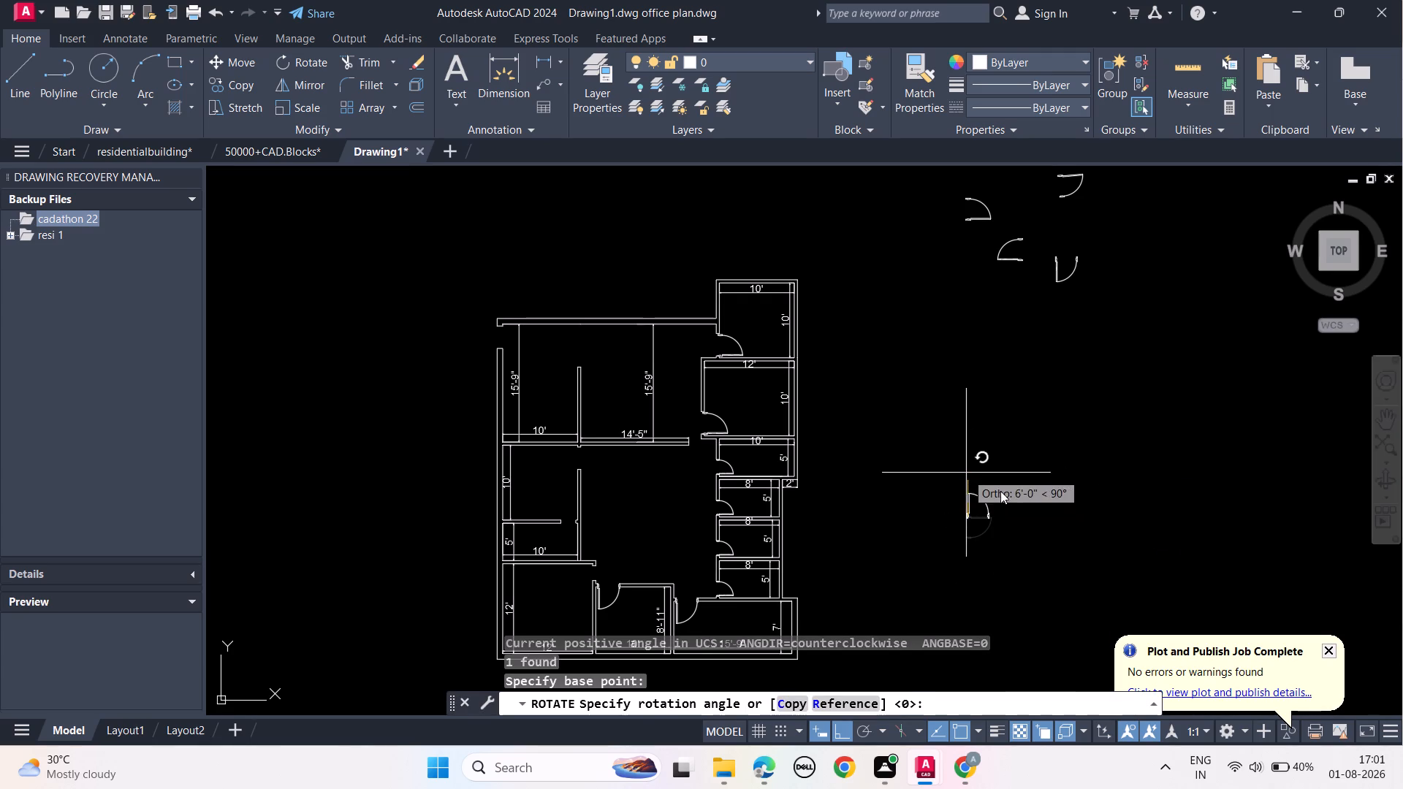
{"action": "left_click", "coordinate": [897, 533]}
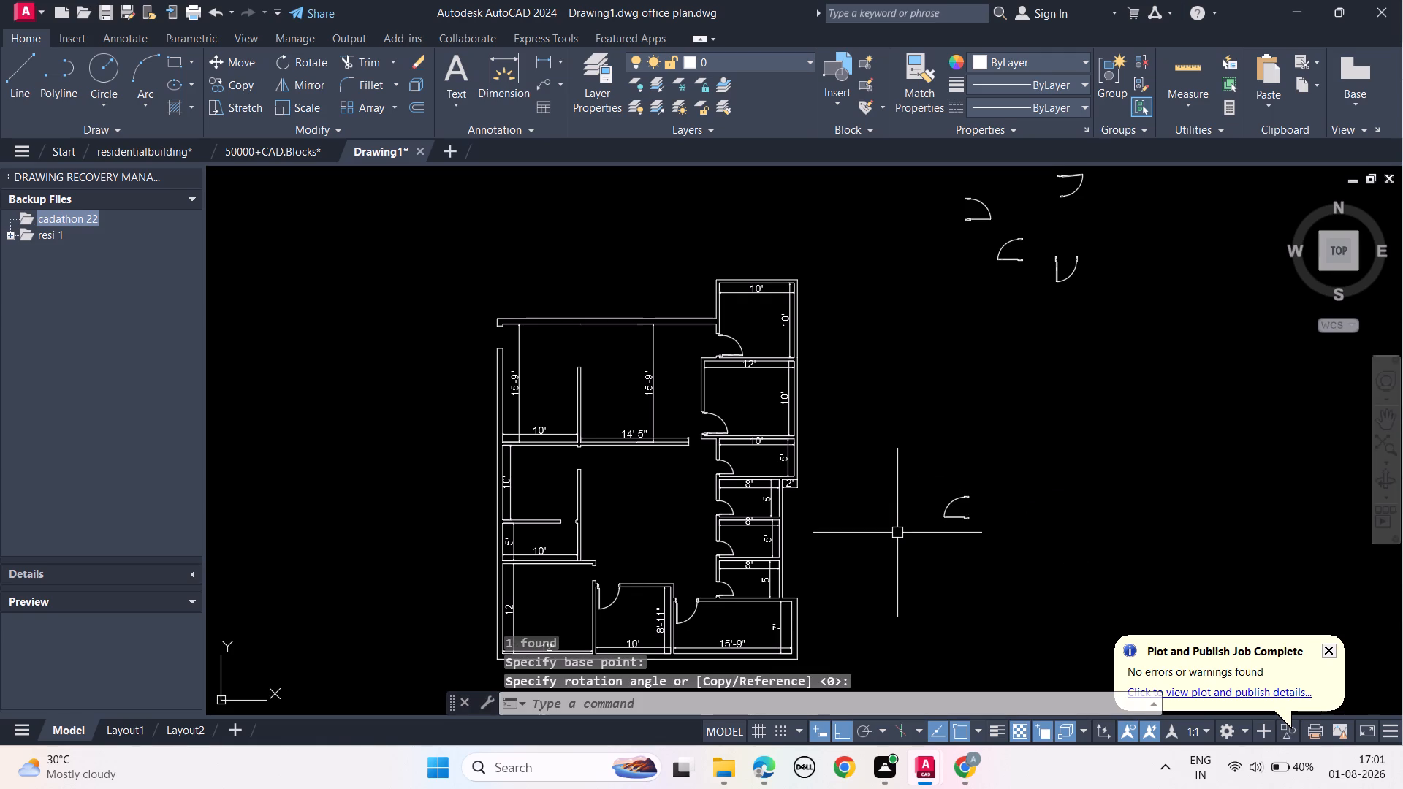
{"action": "key", "text": "Escape"}
{"action": "key", "text": "Escape"}
{"action": "key", "text": "Escape"}
{"action": "key", "text": "Escape"}
{"action": "key", "text": "Escape"}
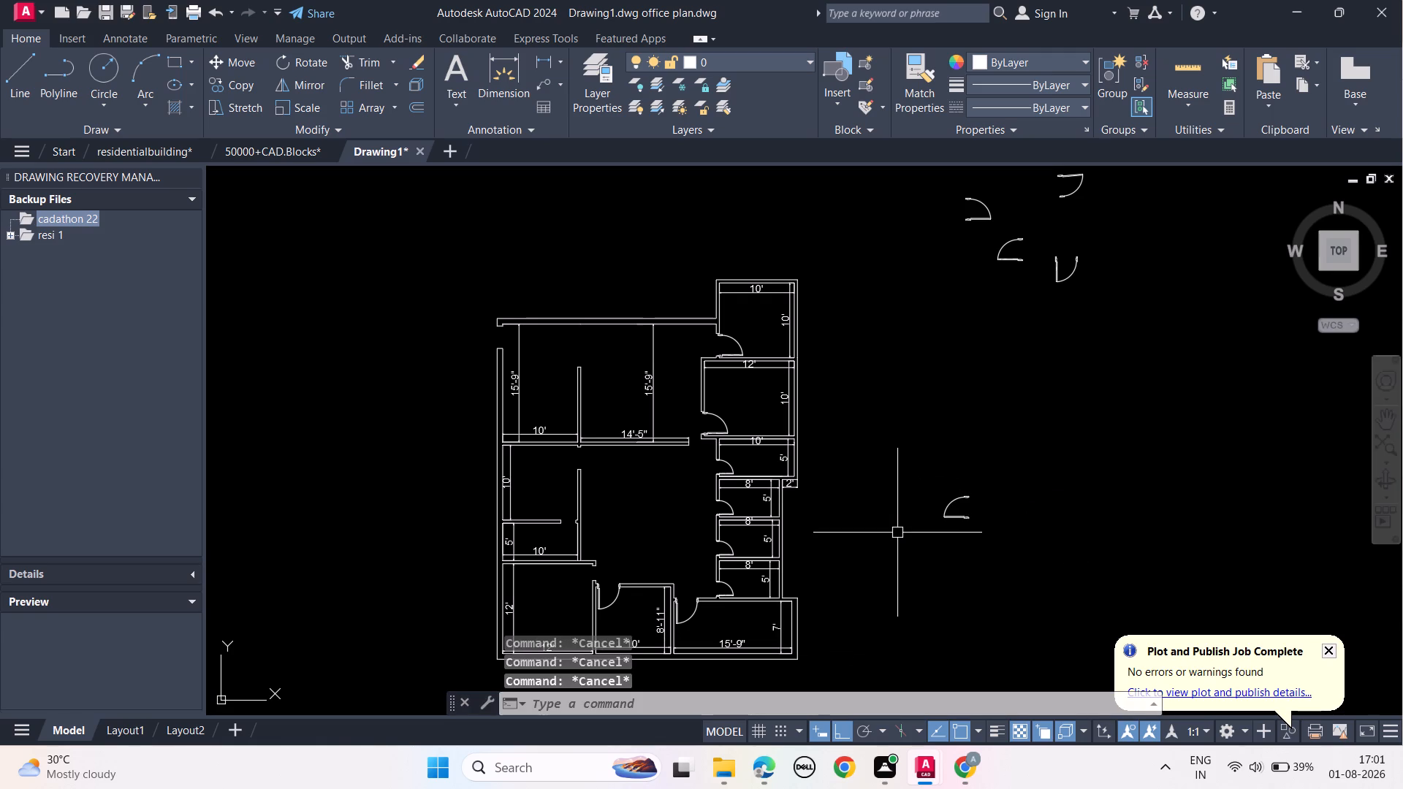
{"action": "key", "text": "Escape"}
{"action": "key", "text": "Escape"}
Mirror the rotated door across a horizontal line through its swing arc, keeping the source door.
{"action": "left_click", "coordinate": [1038, 539]}
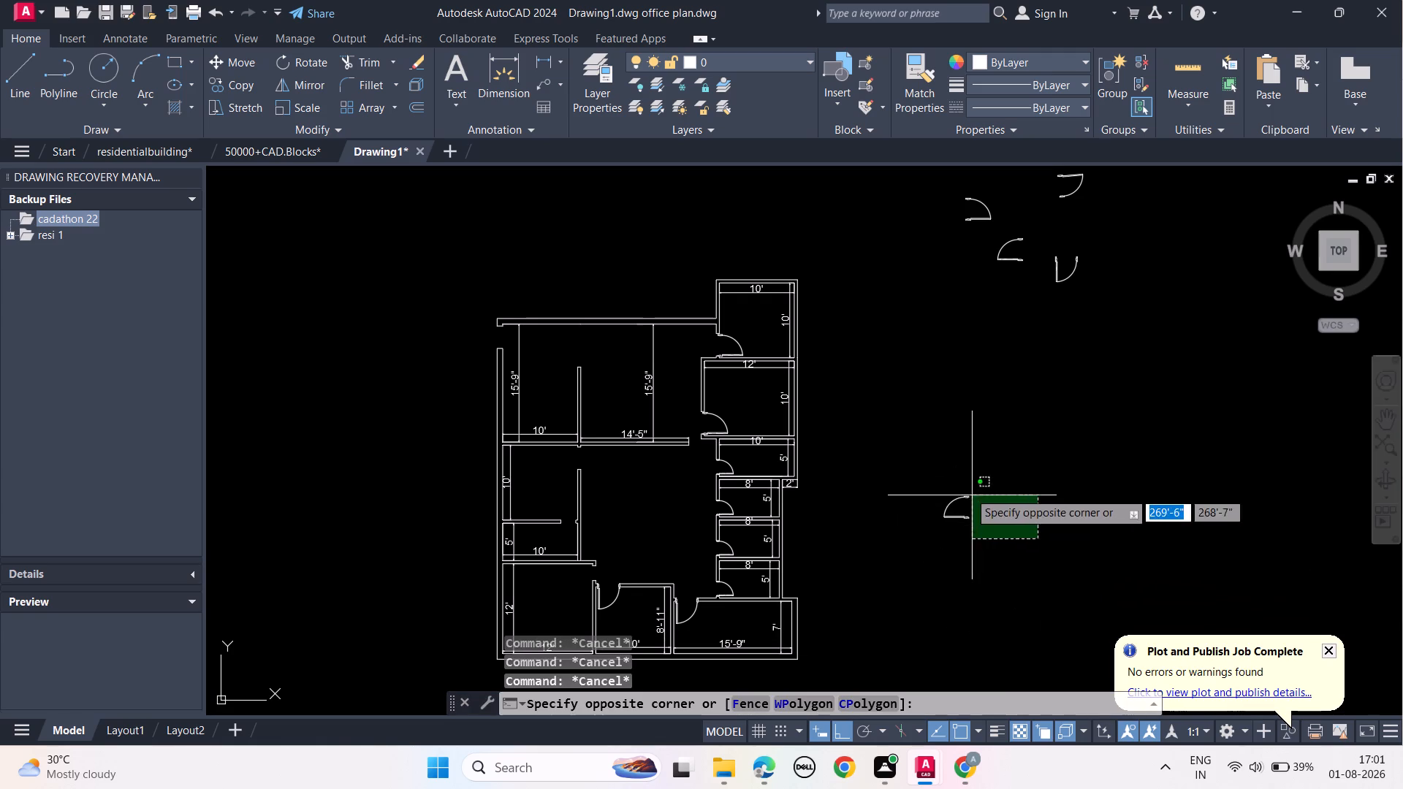
{"action": "left_click", "coordinate": [932, 449]}
{"action": "type", "text": "MI"}
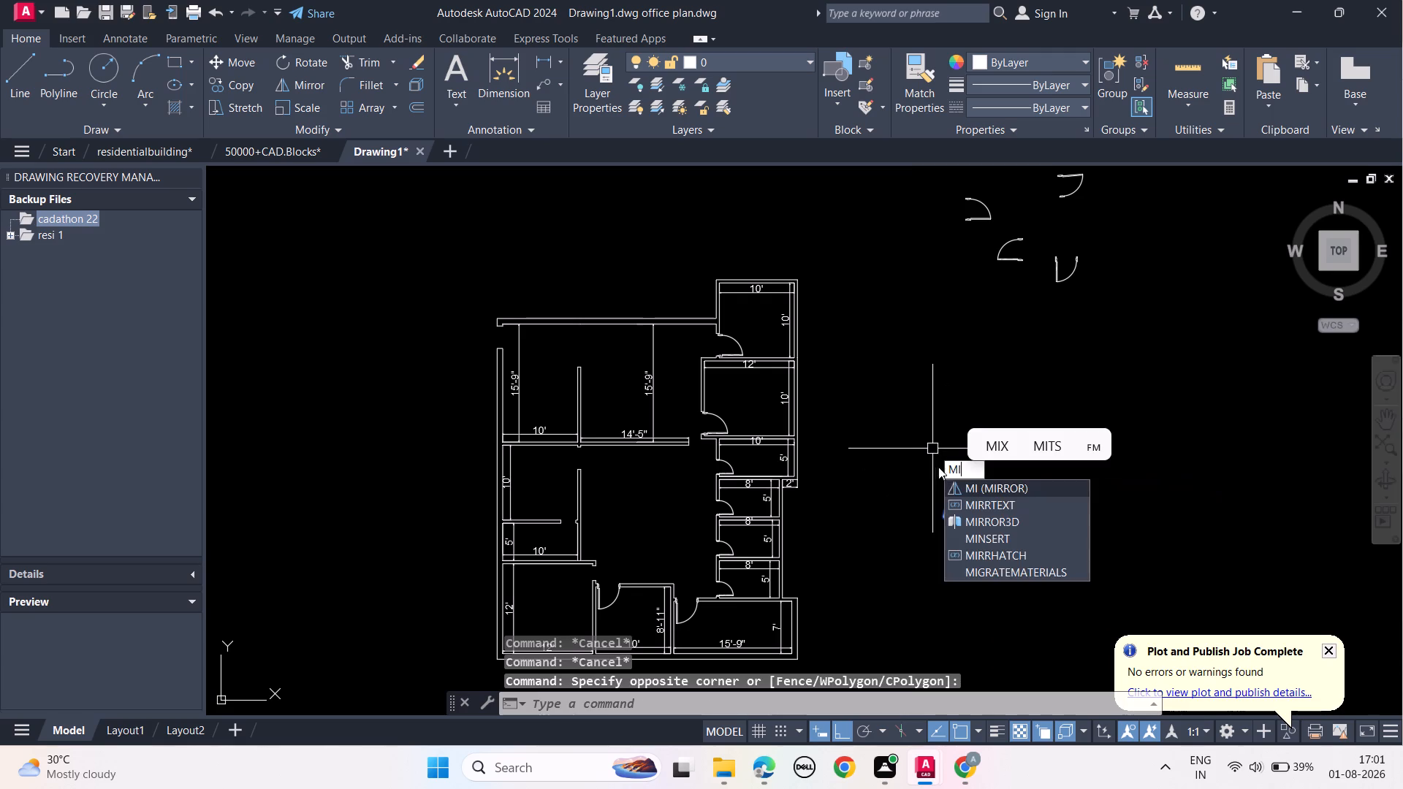
{"action": "left_click", "coordinate": [970, 487]}
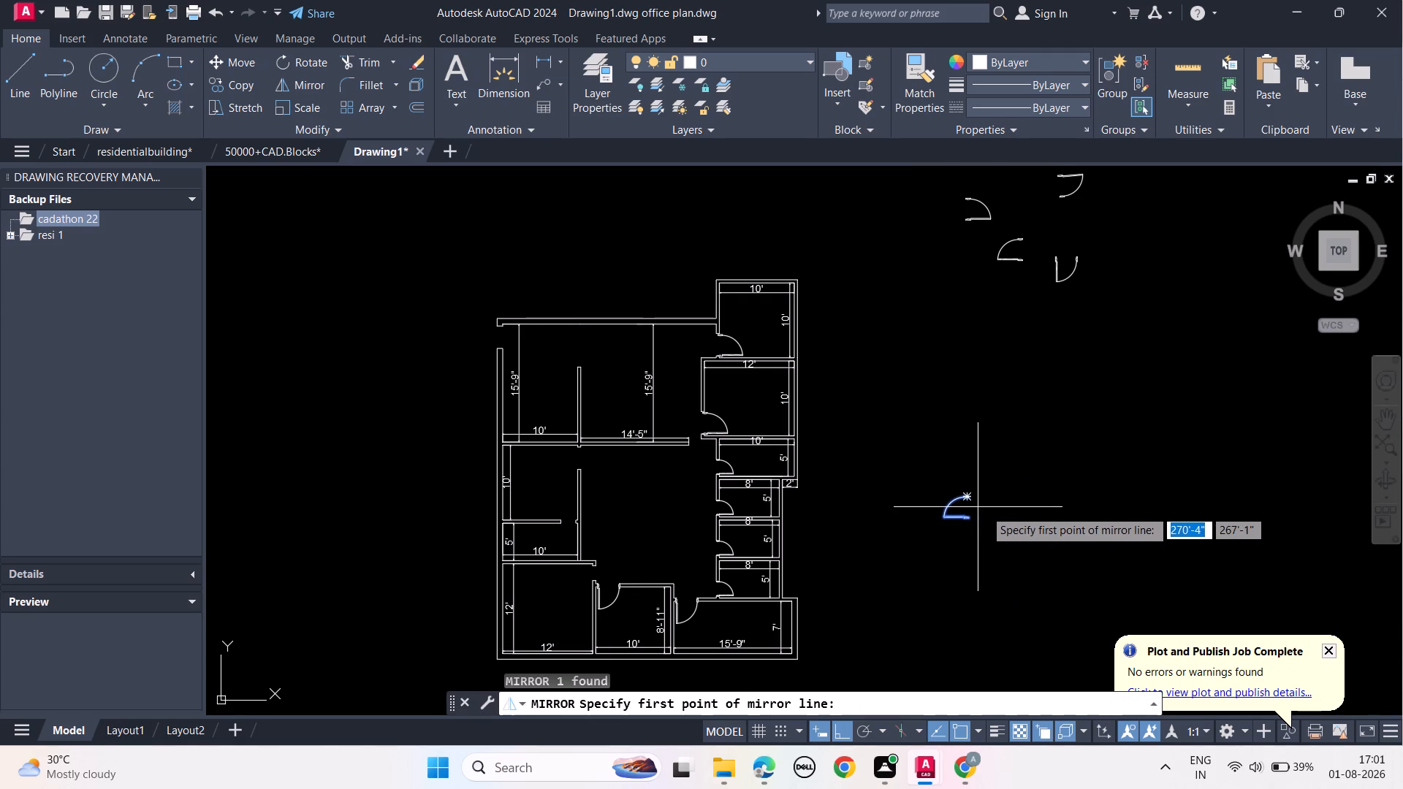
{"action": "left_click", "coordinate": [953, 493]}
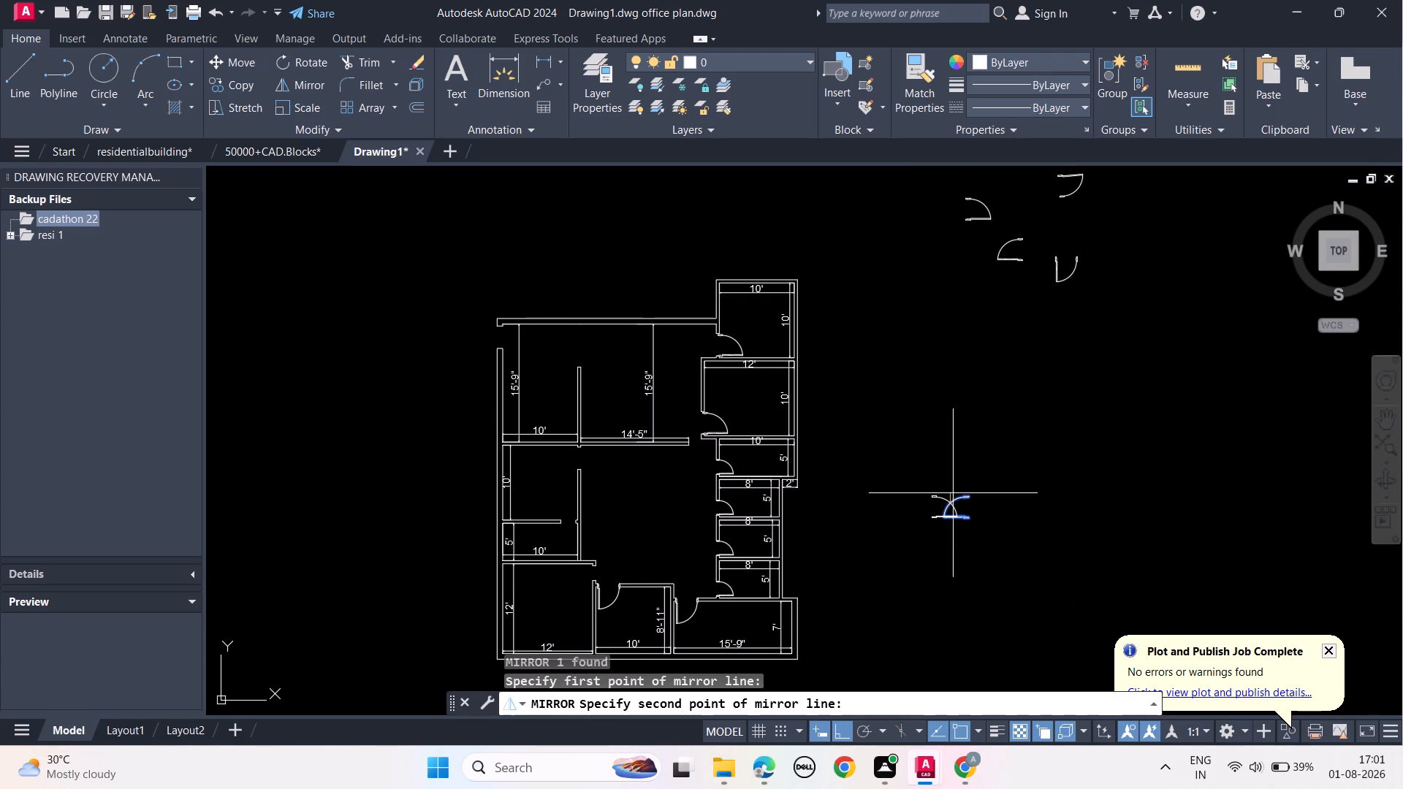
{"action": "left_click", "coordinate": [1022, 546]}
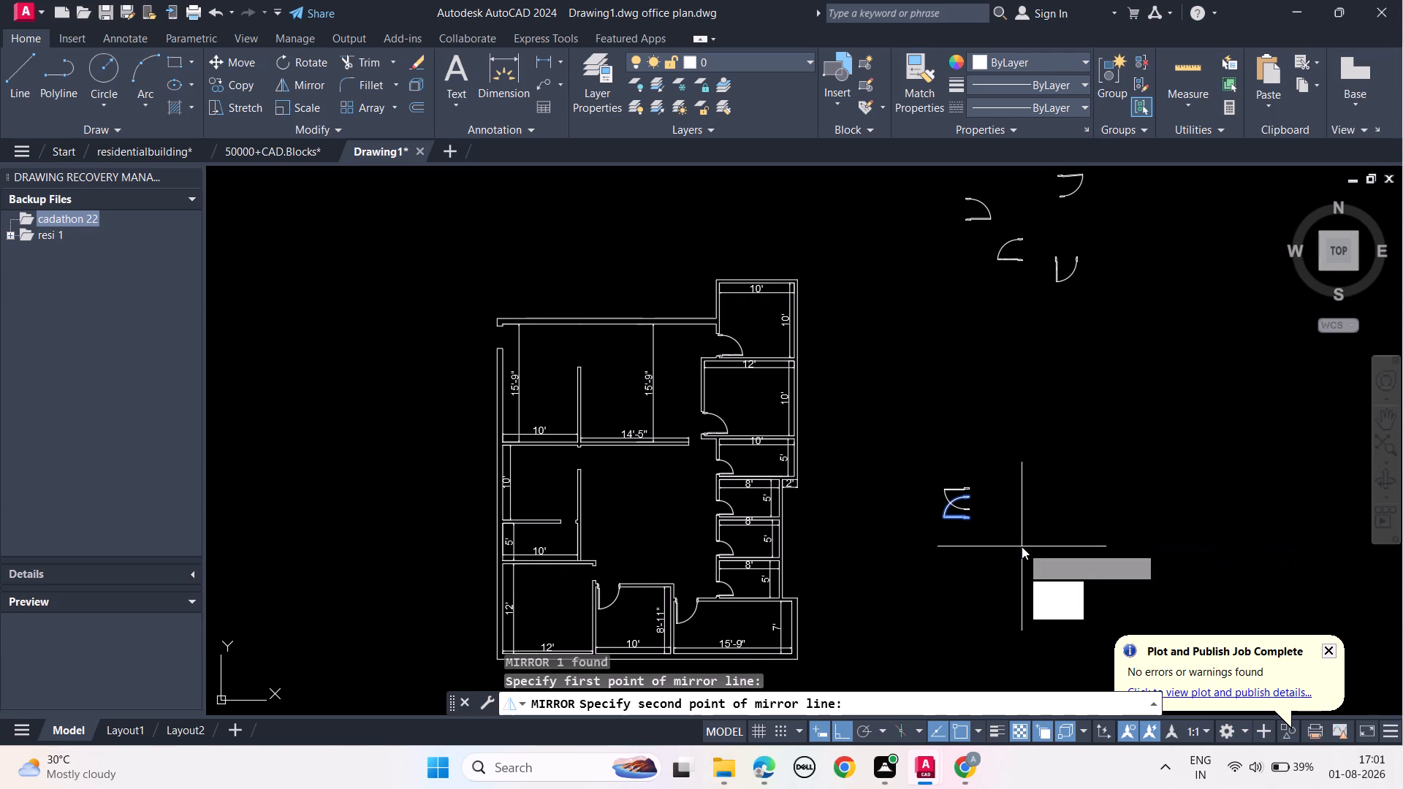
{"action": "left_click_drag", "start_coordinate": [1052, 614], "coordinate": [1022, 546]}
{"action": "key", "text": "Escape"}
{"action": "key", "text": "Escape"}
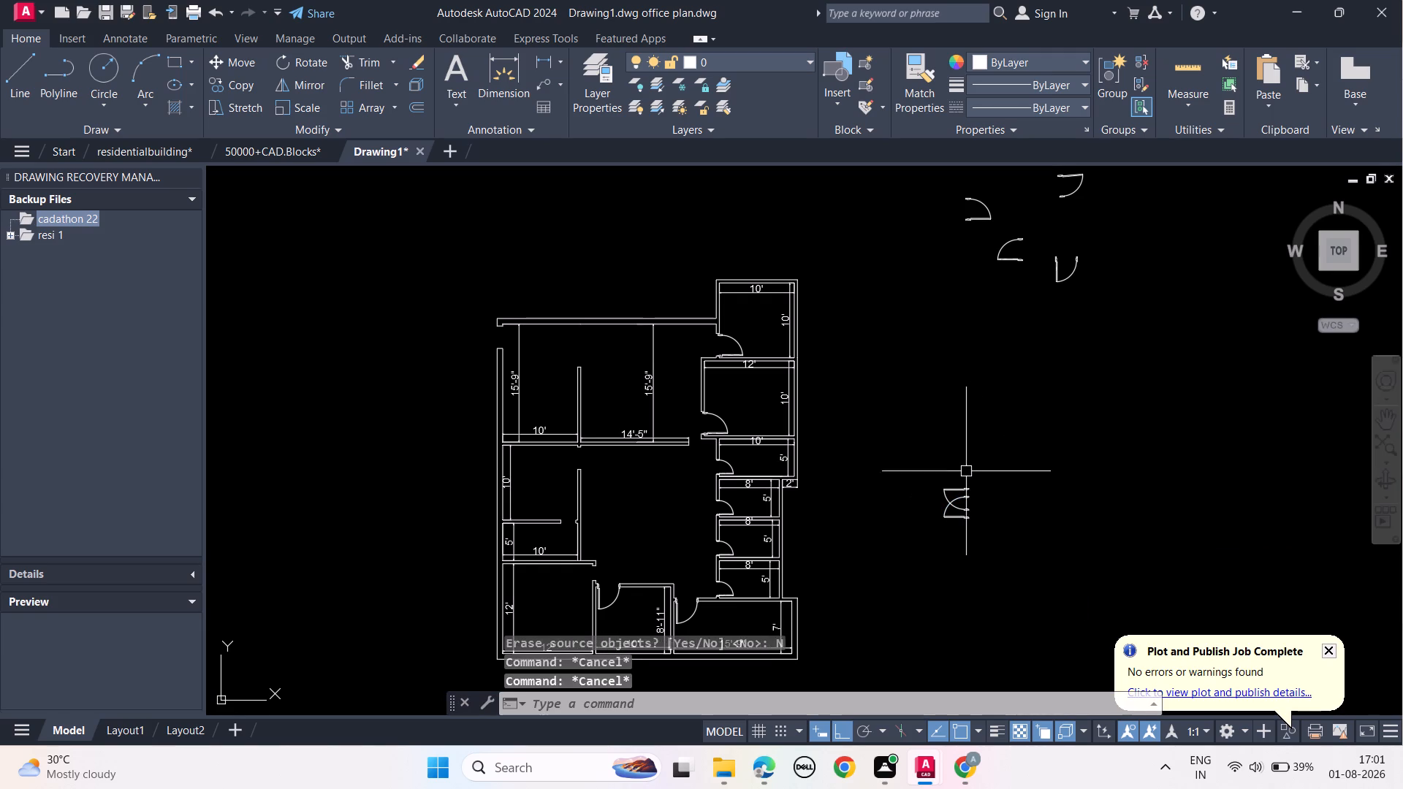
{"action": "key", "text": "Escape"}
{"action": "key", "text": "Escape"}
With Ortho off, move the newly mirrored door by its upper jamb's midpoint to the wall-end midpoint atop the 12' x 12' room's doorway.
{"action": "left_click", "coordinate": [955, 489]}
{"action": "type", "text": "MO"}
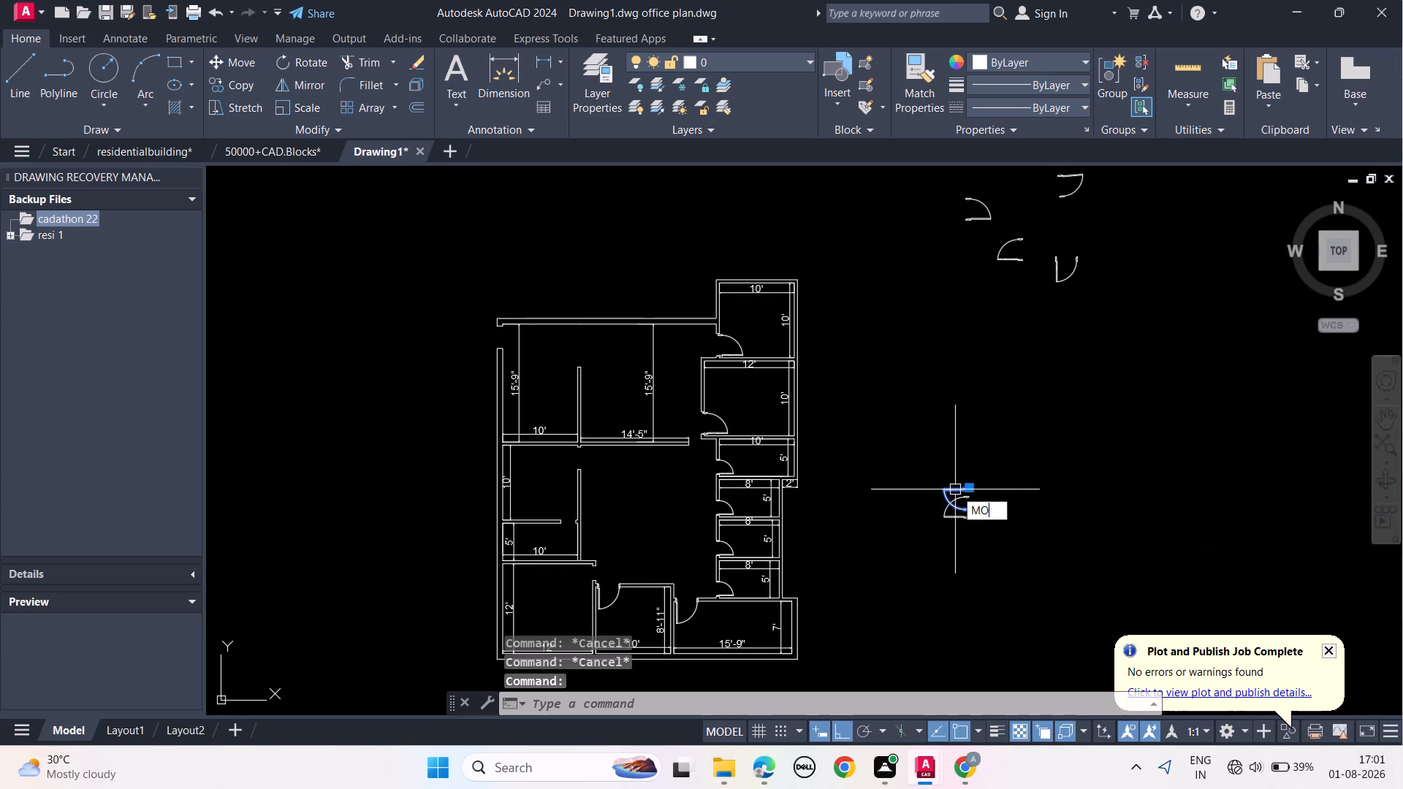
{"action": "left_click", "coordinate": [986, 542]}
{"action": "scroll", "coordinate": [949, 475], "scroll_direction": "up", "scroll_amount": 2}
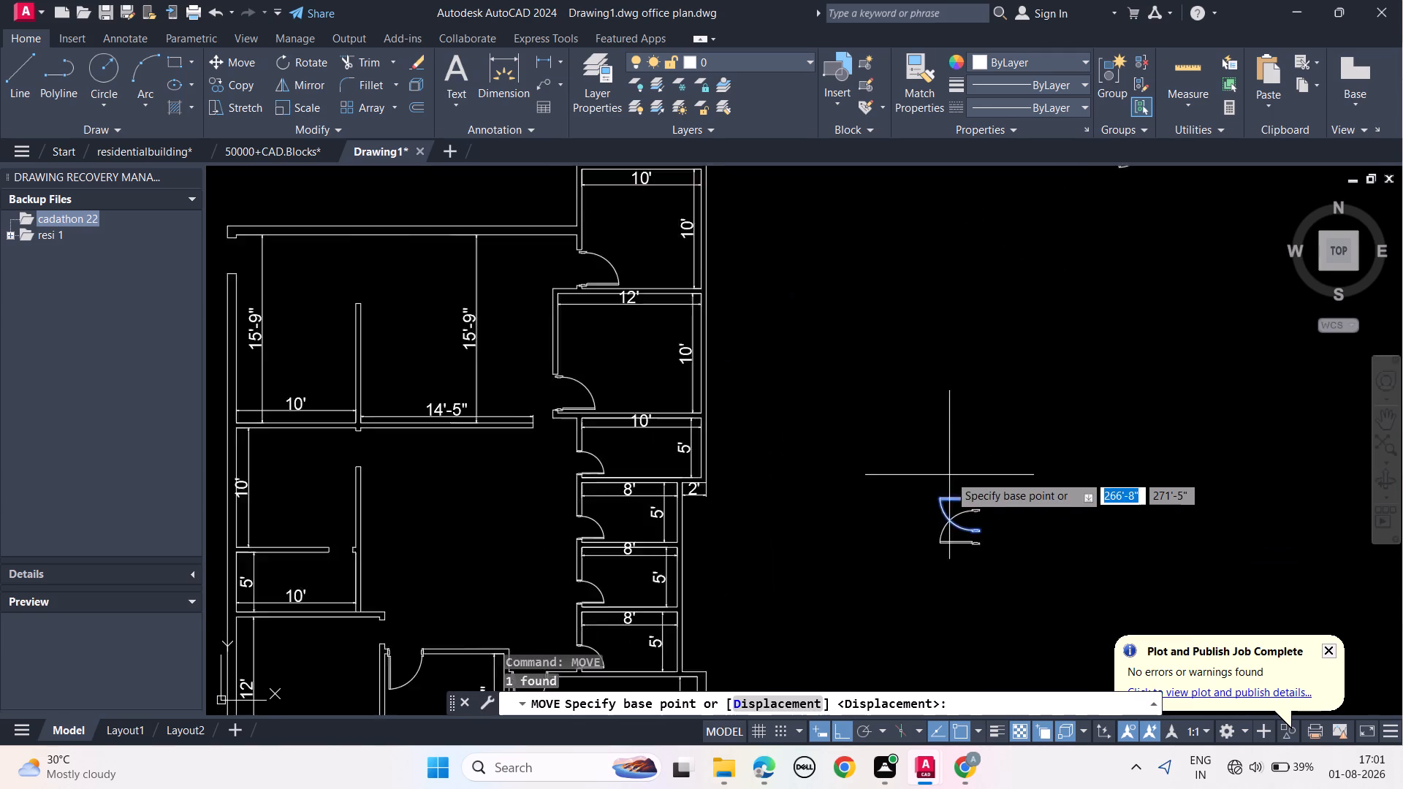
{"action": "scroll", "coordinate": [949, 475], "scroll_direction": "up", "scroll_amount": 1}
{"action": "scroll", "coordinate": [1022, 535], "scroll_direction": "up", "scroll_amount": 3}
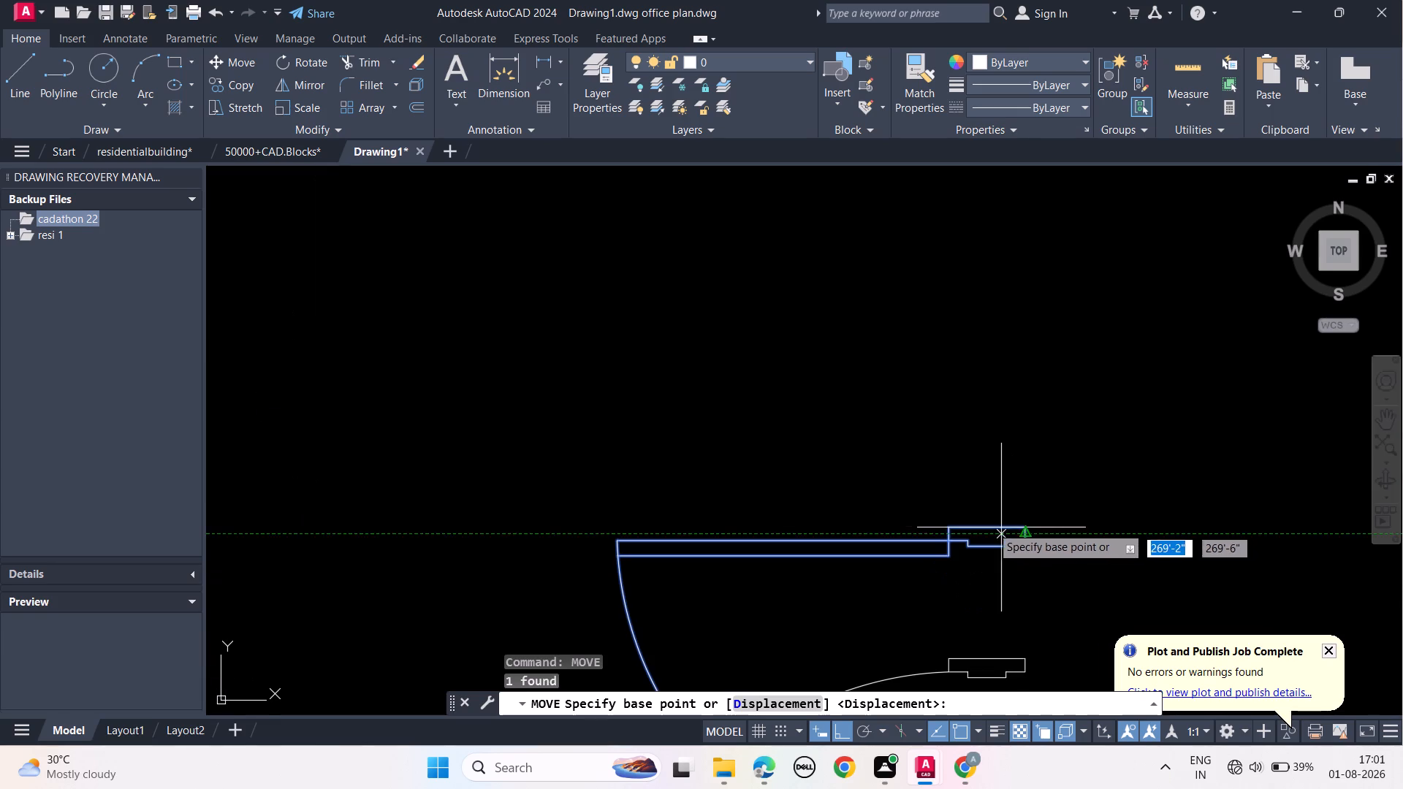
{"action": "left_click", "coordinate": [989, 523]}
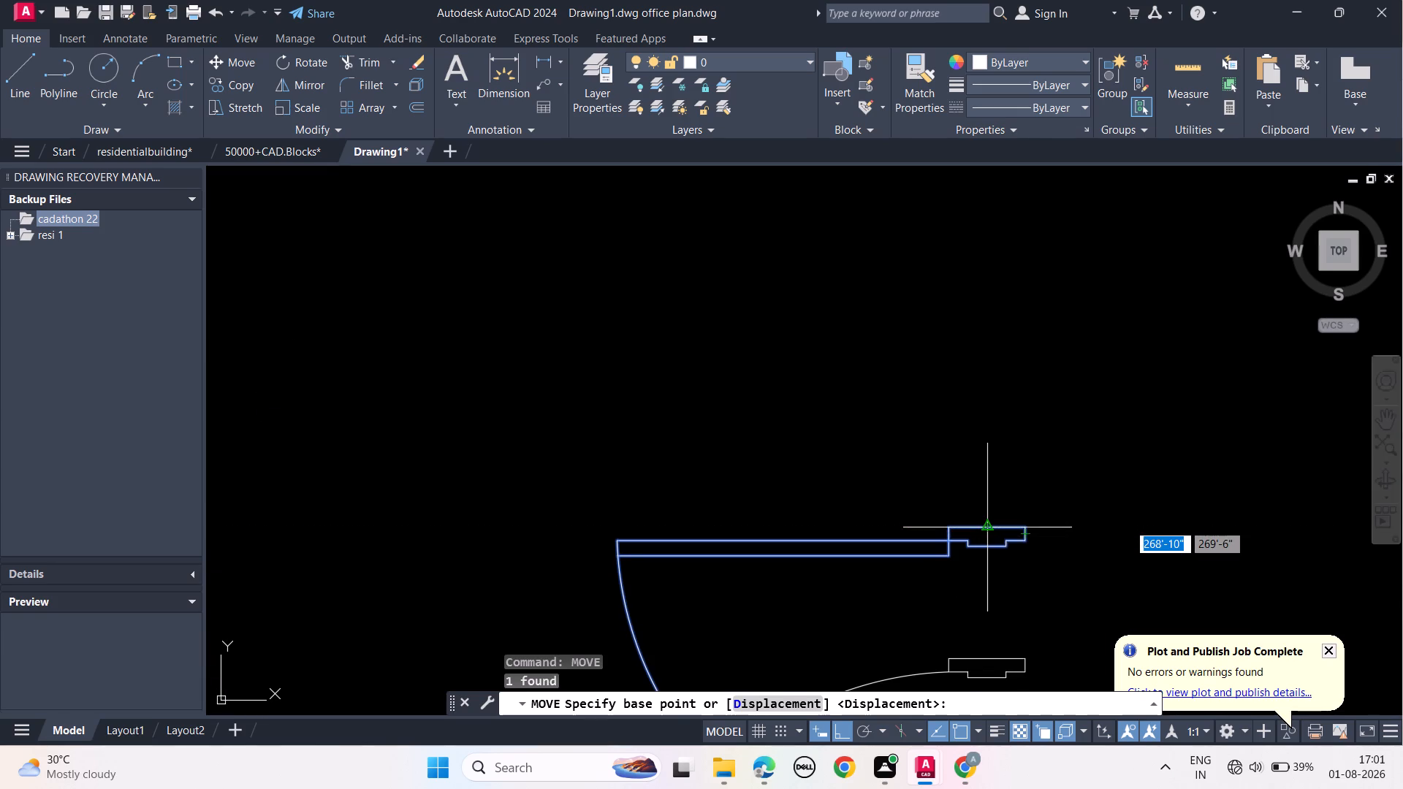
{"action": "scroll", "coordinate": [913, 422], "scroll_direction": "down", "scroll_amount": 4}
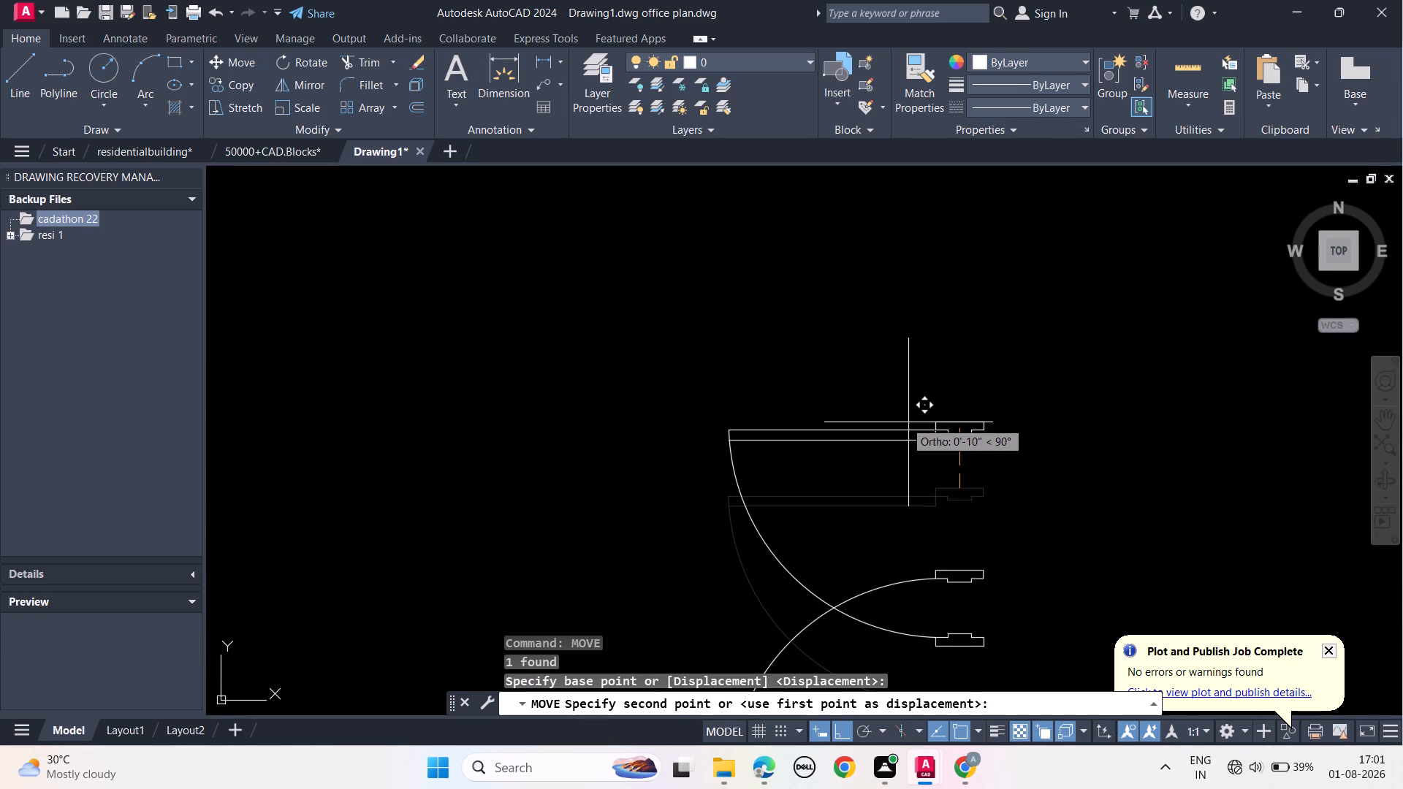
{"action": "left_click", "coordinate": [841, 725]}
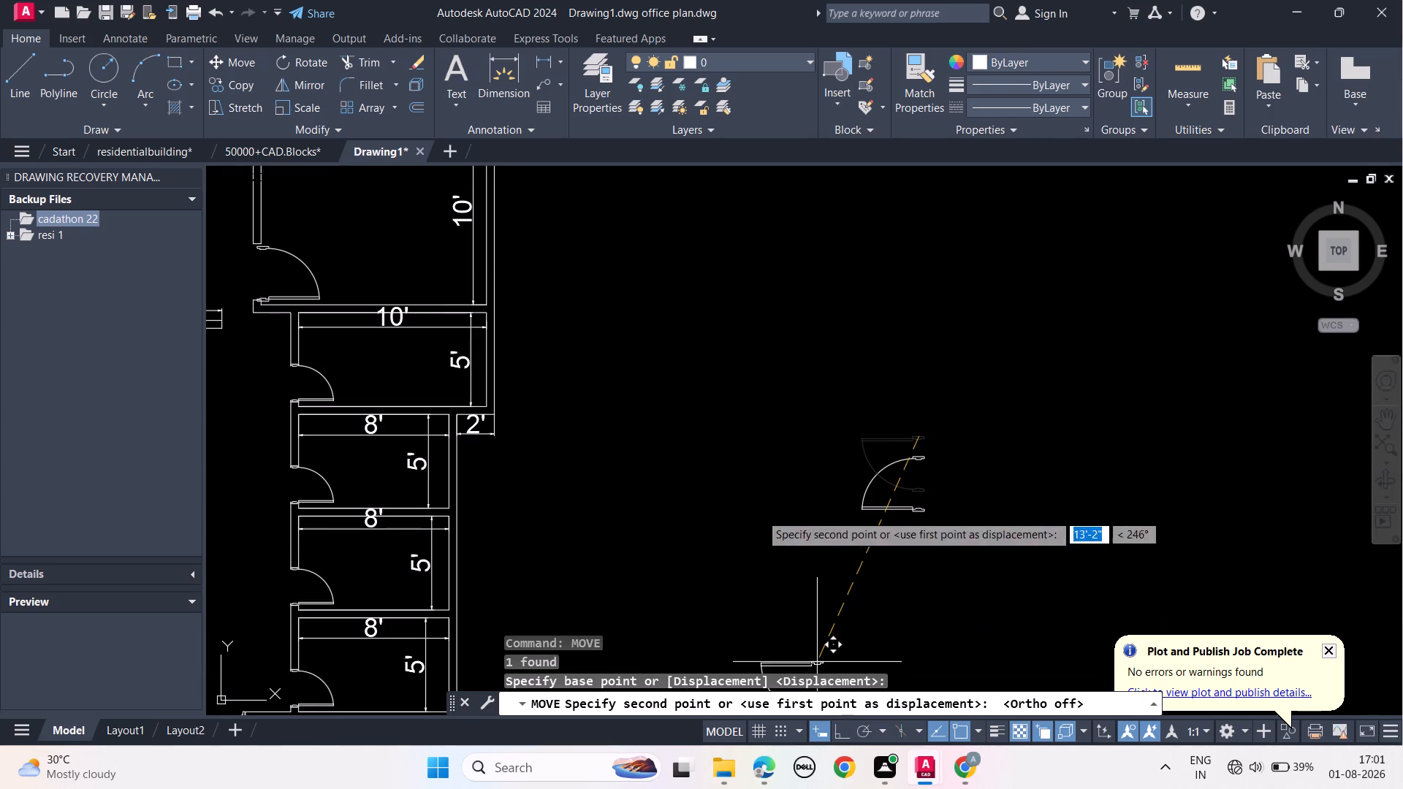
{"action": "middle_click_drag", "start_coordinate": [735, 484], "coordinate": [1011, 456]}
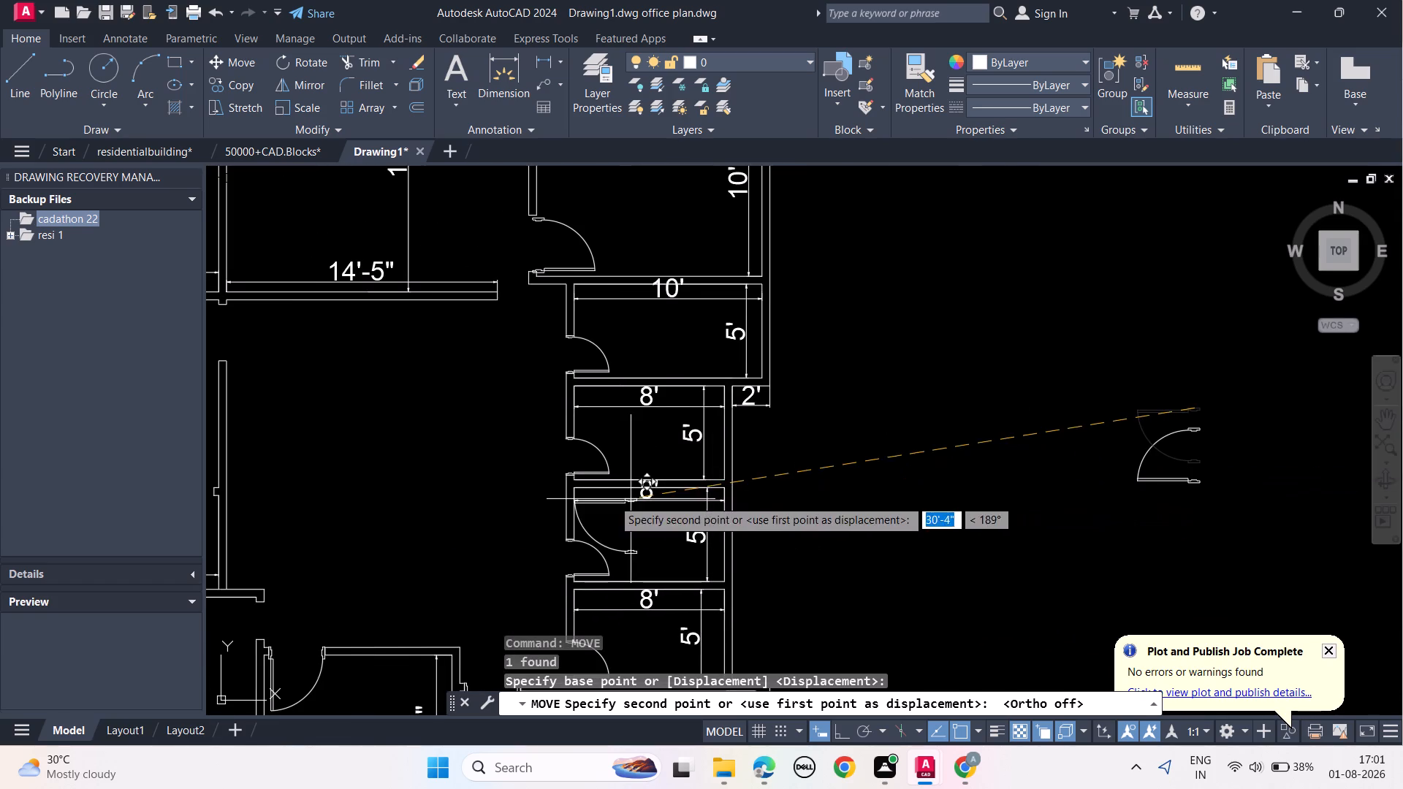
{"action": "middle_click_drag", "start_coordinate": [365, 510], "coordinate": [986, 261]}
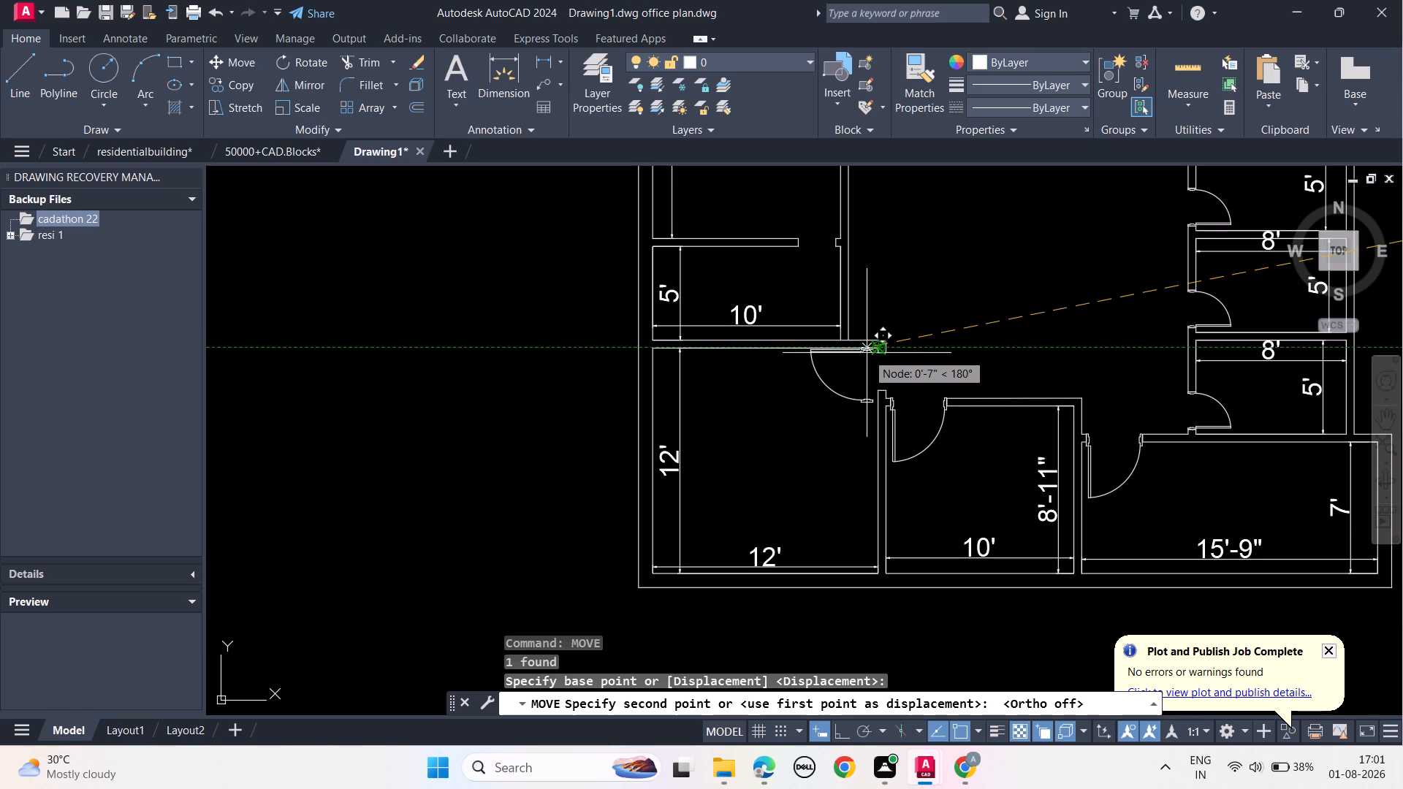
{"action": "scroll", "coordinate": [867, 353], "scroll_direction": "up", "scroll_amount": 3}
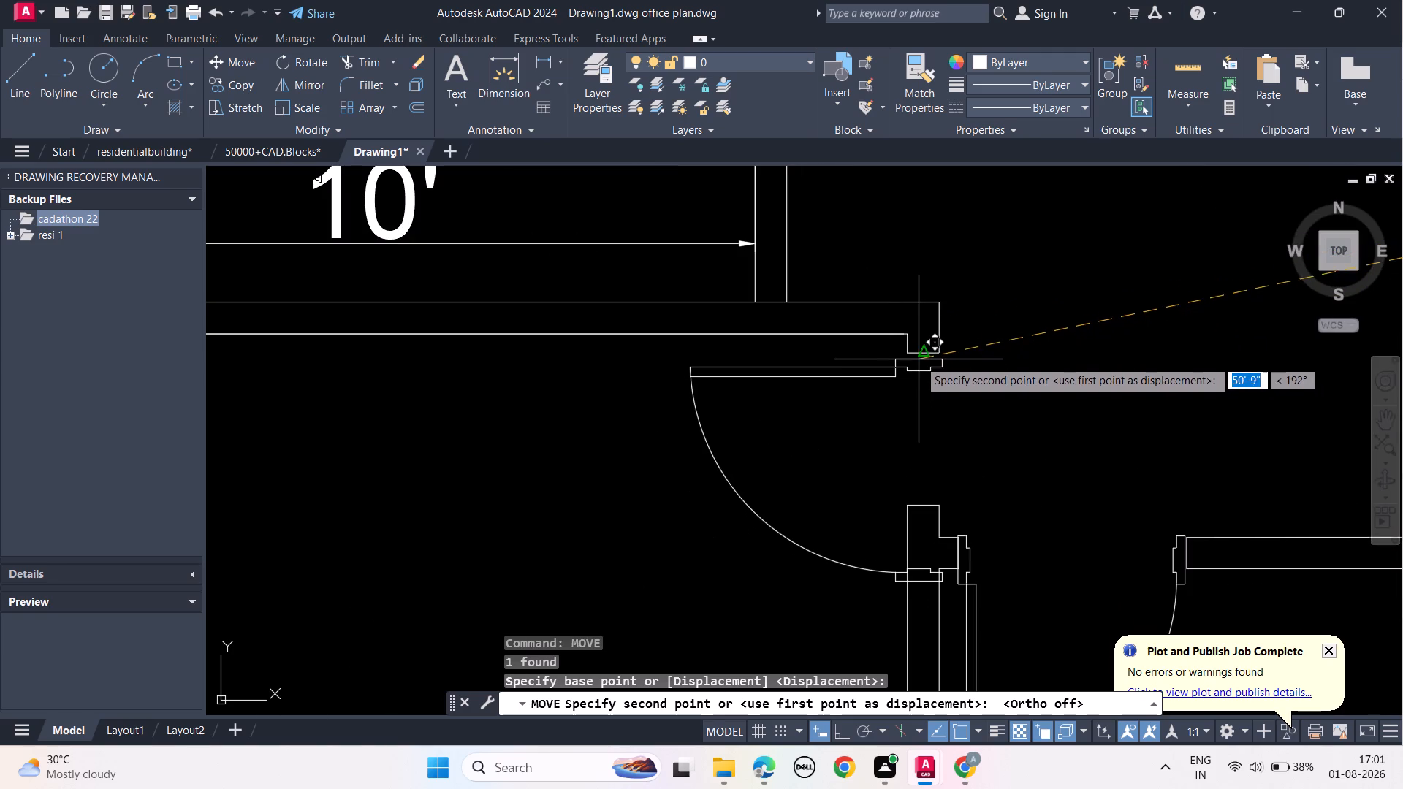
{"action": "left_click", "coordinate": [919, 354]}
{"action": "key", "text": "Escape"}
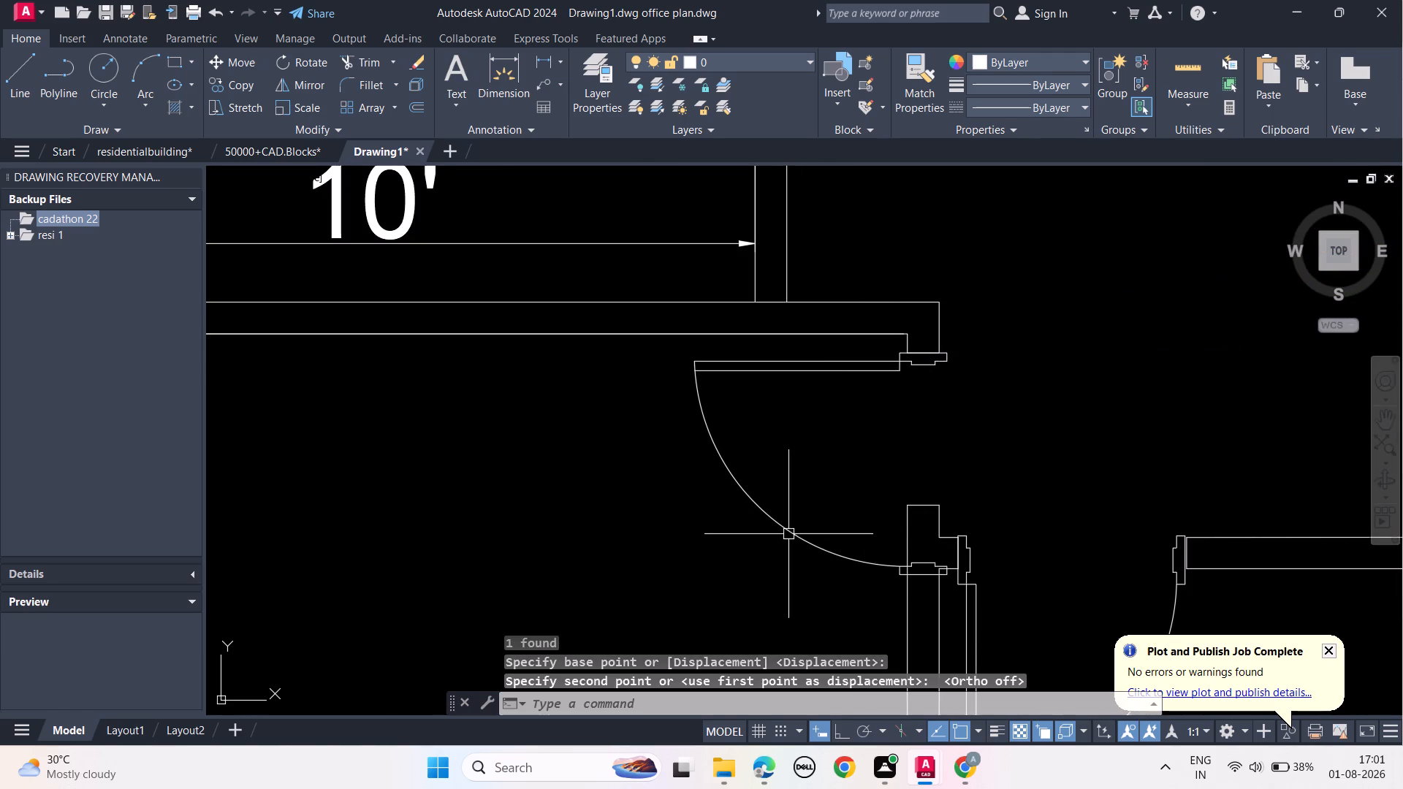
{"action": "key", "text": "Escape"}
Scale down the door at the 12' x 12' room's opening freehand, using the free end of its leaf as base point.
{"action": "left_click", "coordinate": [783, 523]}
{"action": "type", "text": "SC"}
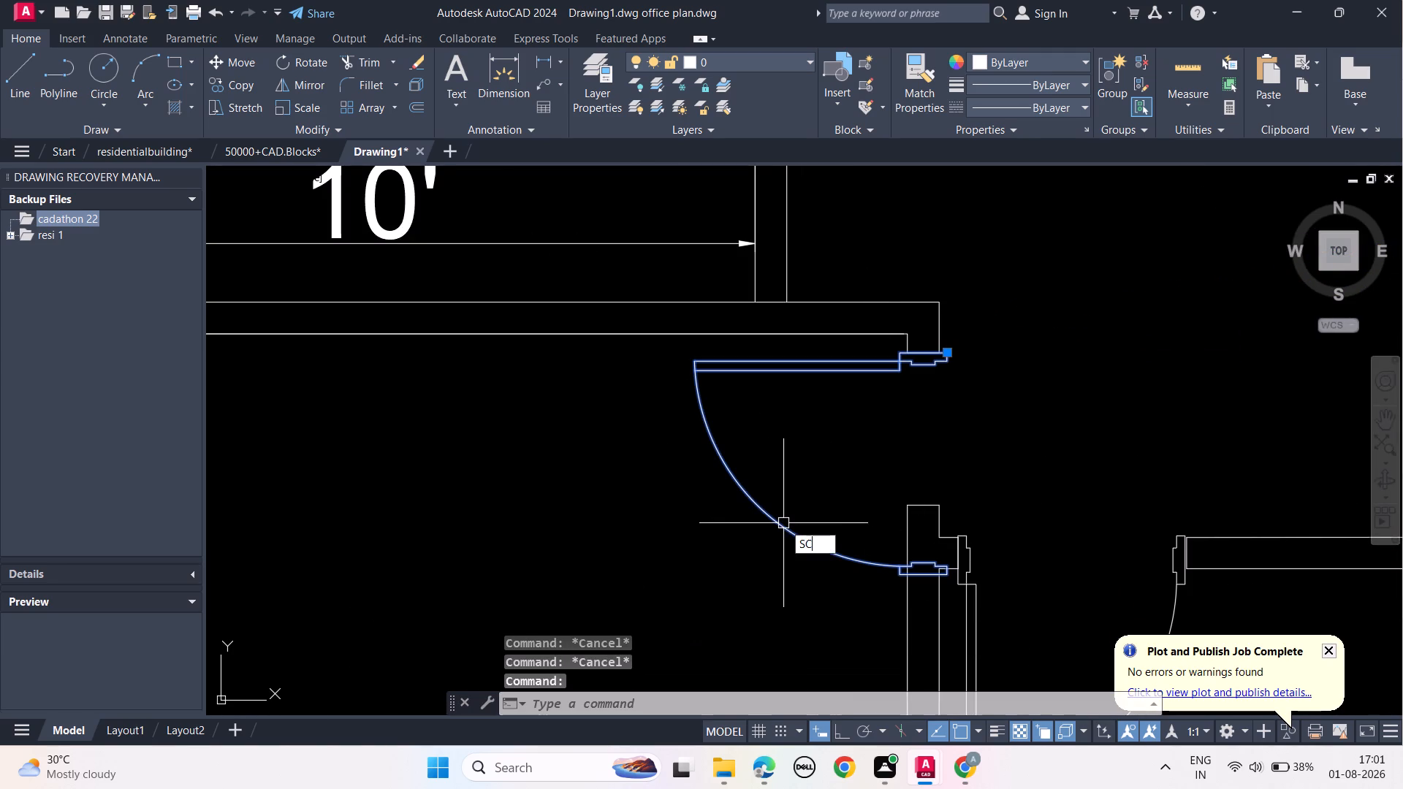
{"action": "left_click", "coordinate": [814, 558]}
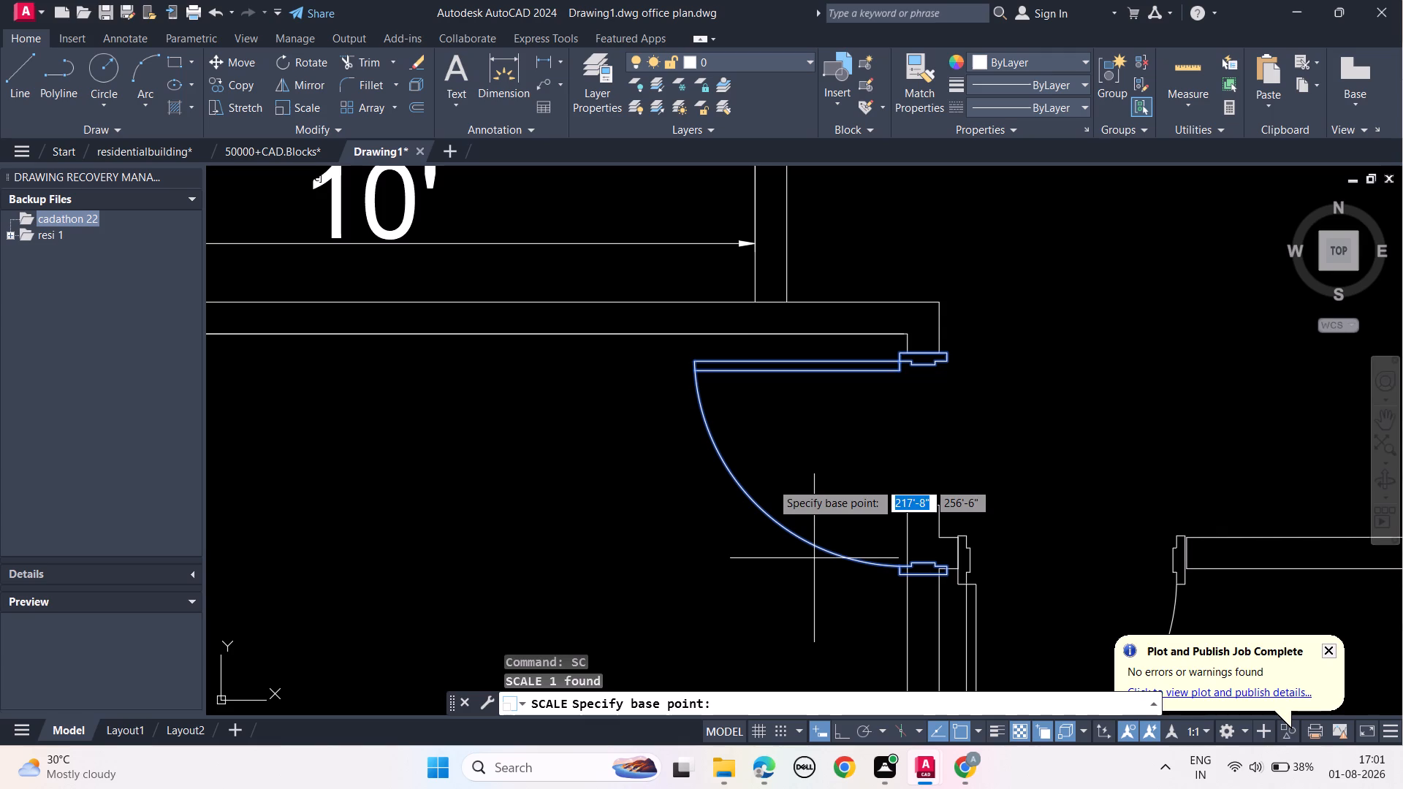
{"action": "left_click", "coordinate": [699, 363]}
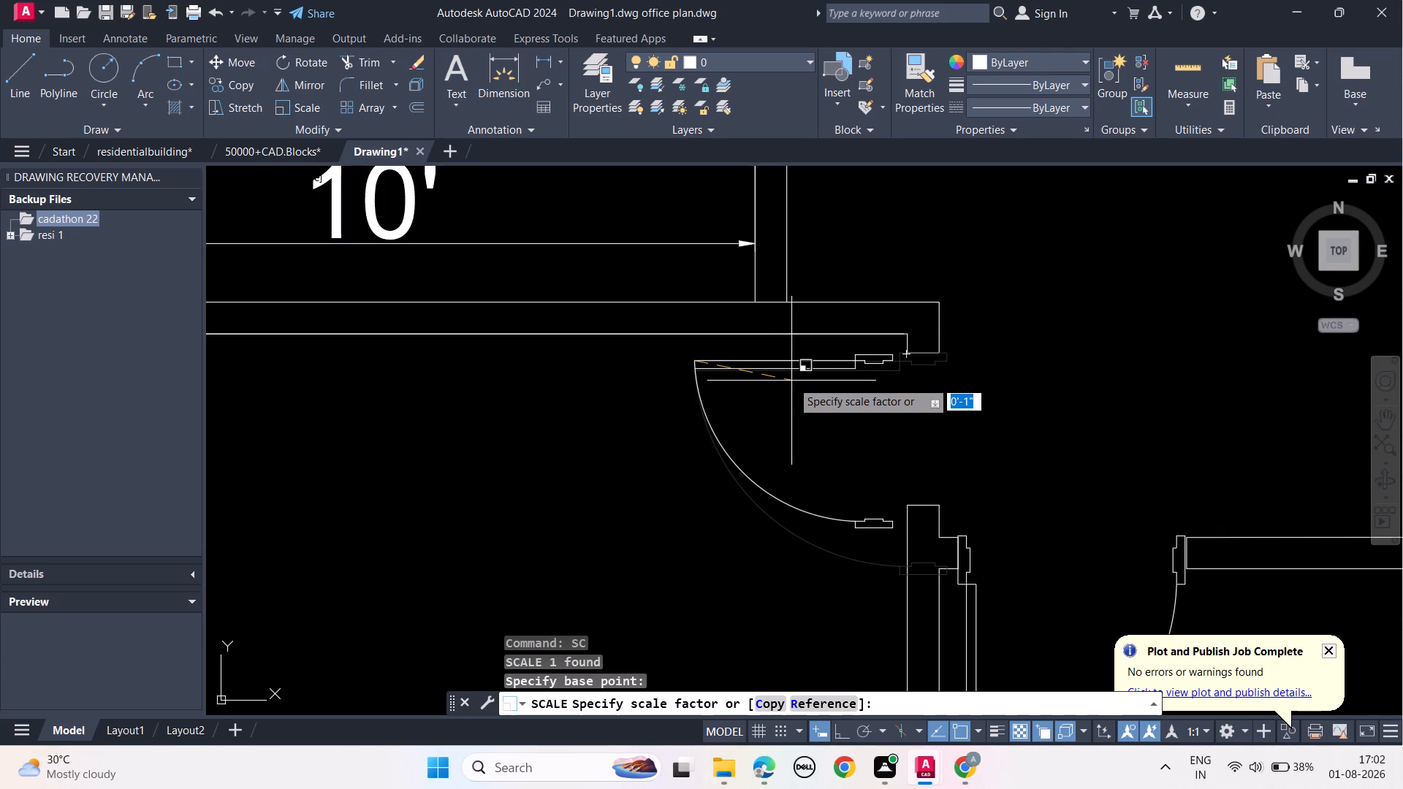
{"action": "left_click", "coordinate": [791, 381]}
{"action": "key", "text": "Escape"}
{"action": "key", "text": "Escape"}
Move the reduced door by its upper jamb's midpoint back to the wall-end midpoint atop the 12' x 12' room's doorway.
{"action": "left_click", "coordinate": [862, 353]}
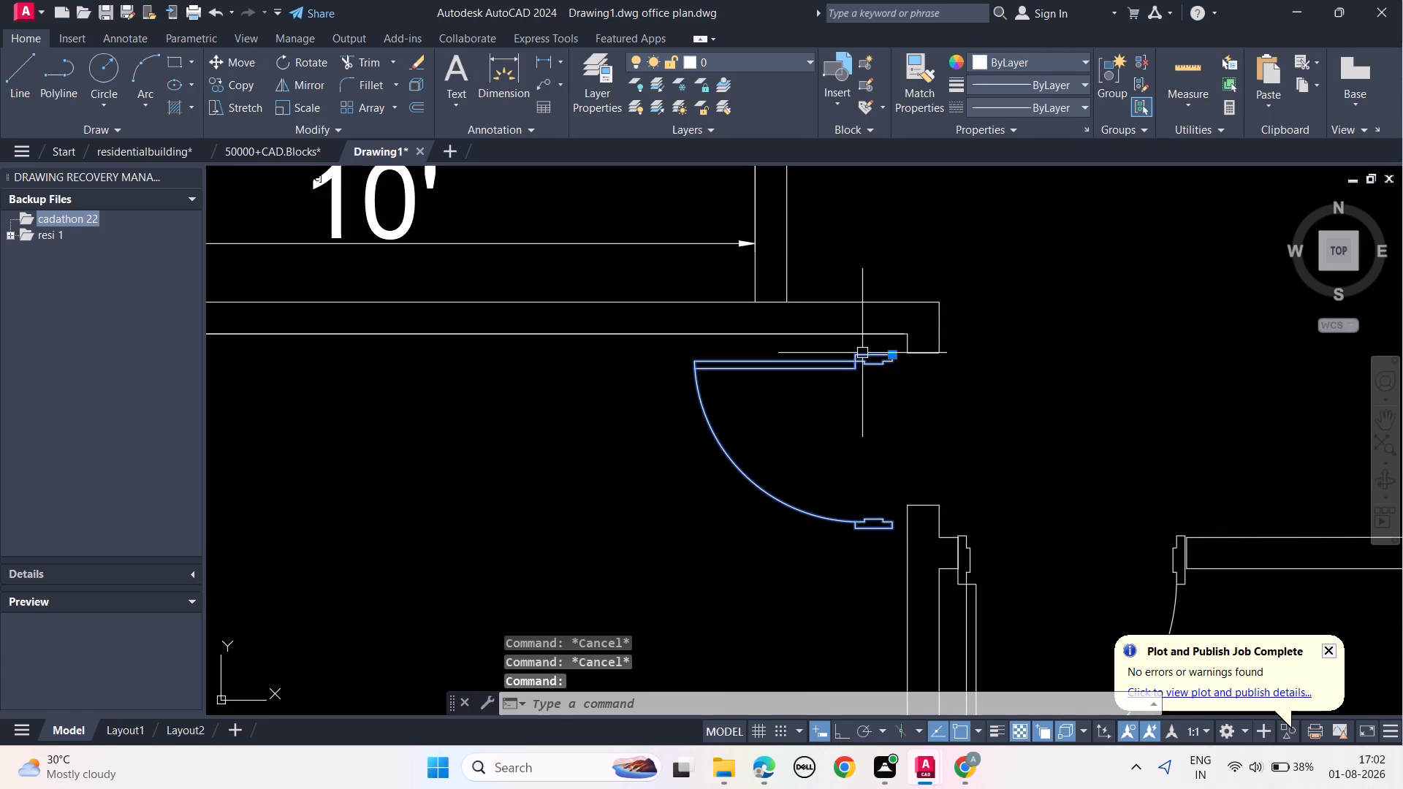
{"action": "type", "text": "MO"}
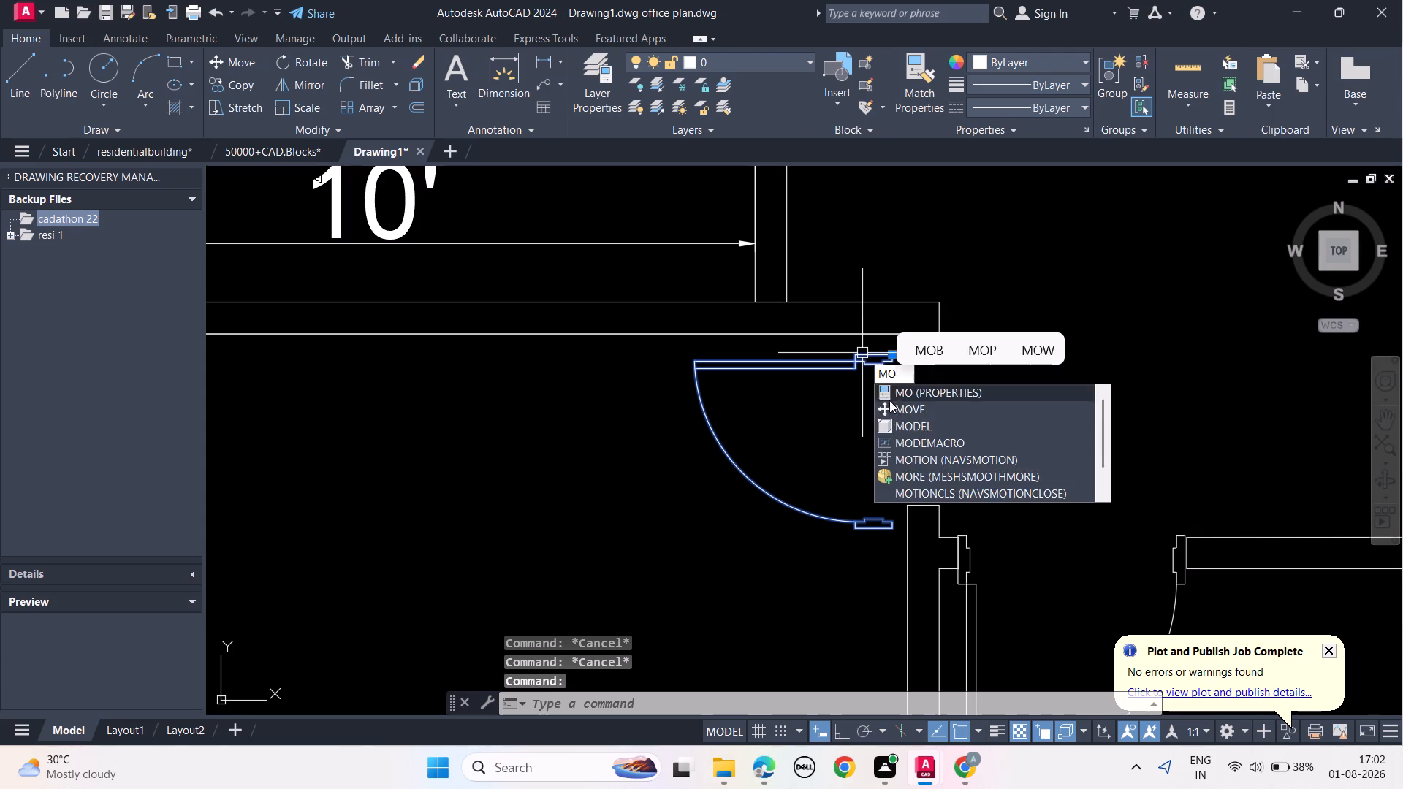
{"action": "left_click", "coordinate": [892, 403]}
{"action": "left_click", "coordinate": [869, 357]}
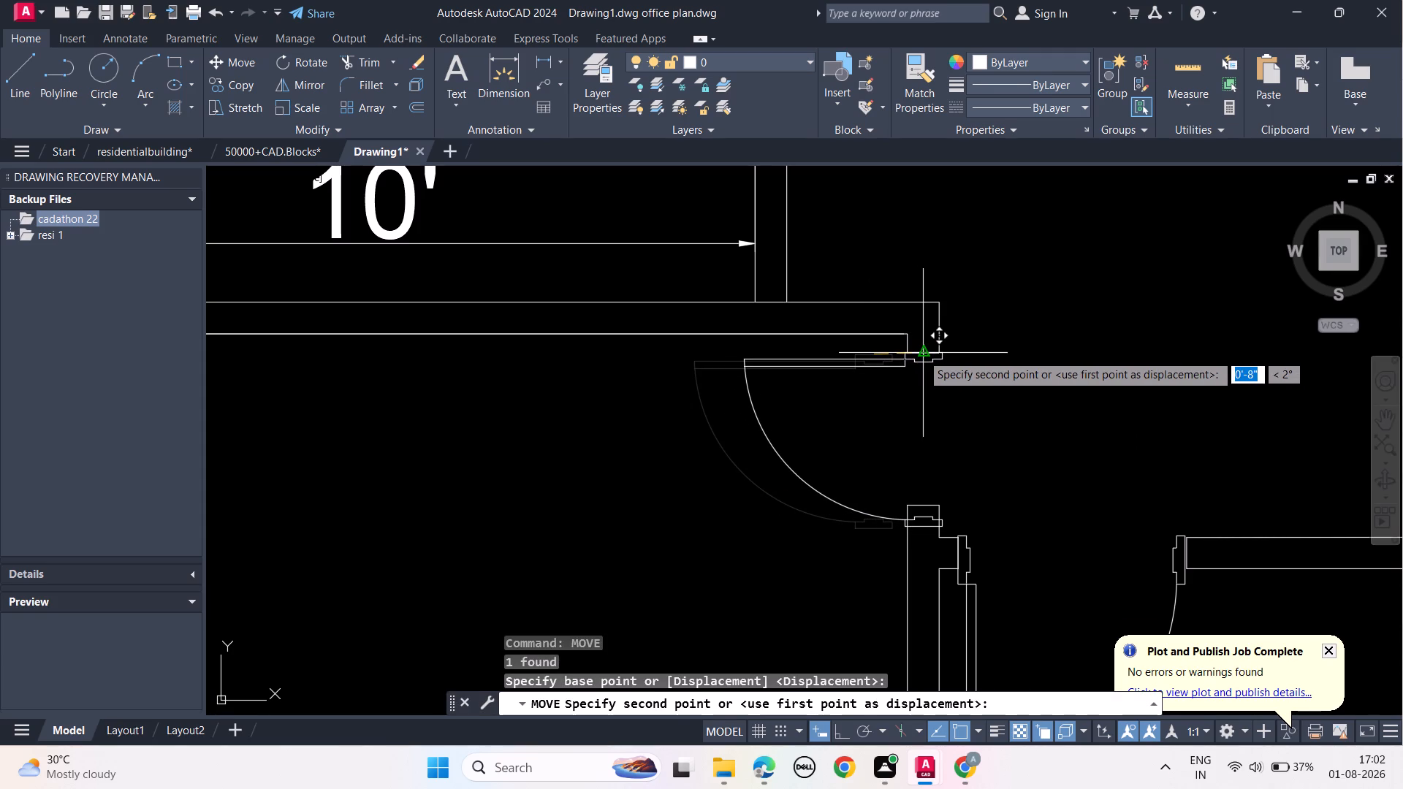
{"action": "left_click", "coordinate": [921, 354]}
{"action": "key", "text": "Escape"}
{"action": "key", "text": "Escape"}
{"action": "key", "text": "Escape"}
{"action": "key", "text": "Escape"}
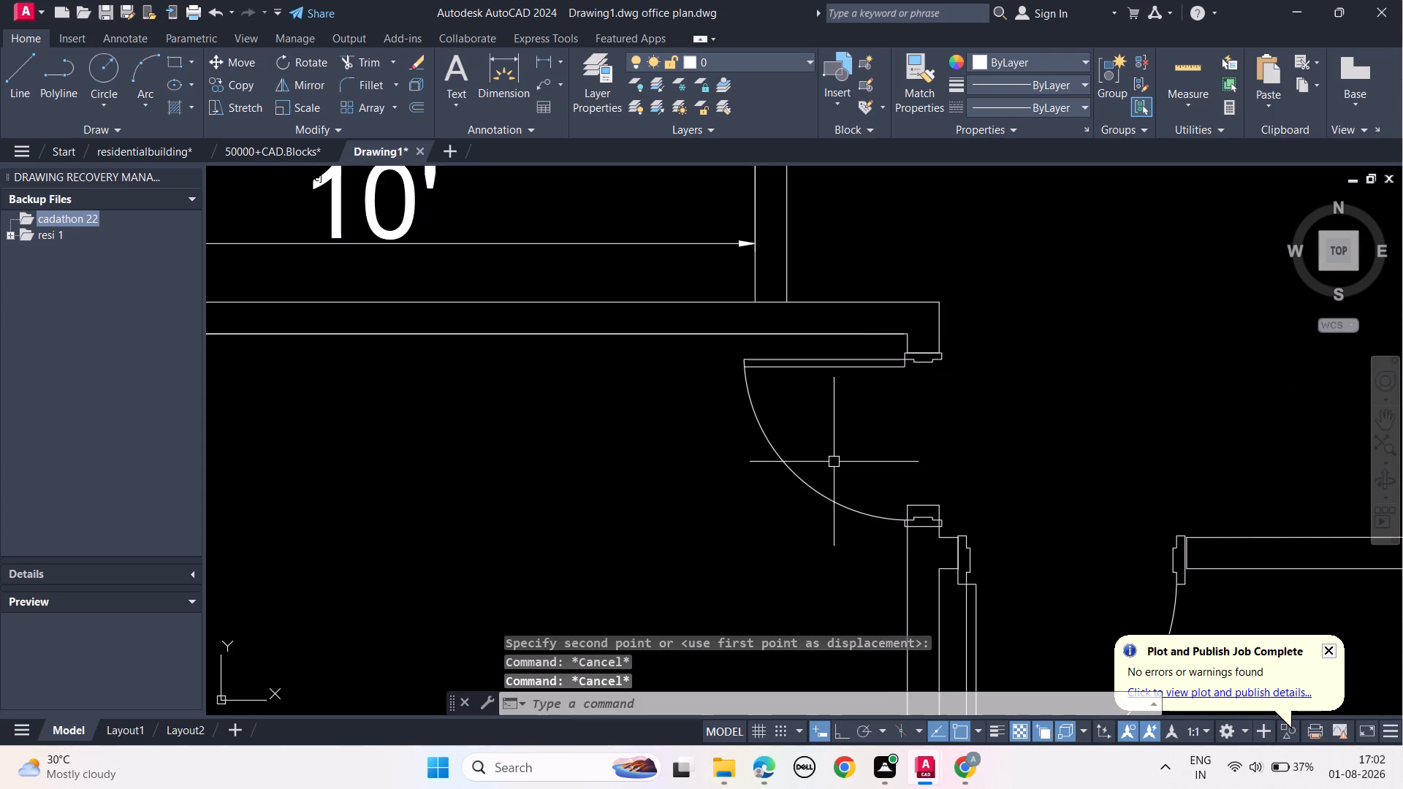
Scale the 12' x 12' room's door down slightly more freehand about the free end of its leaf, to match the opening height.
{"action": "left_click", "coordinate": [756, 416]}
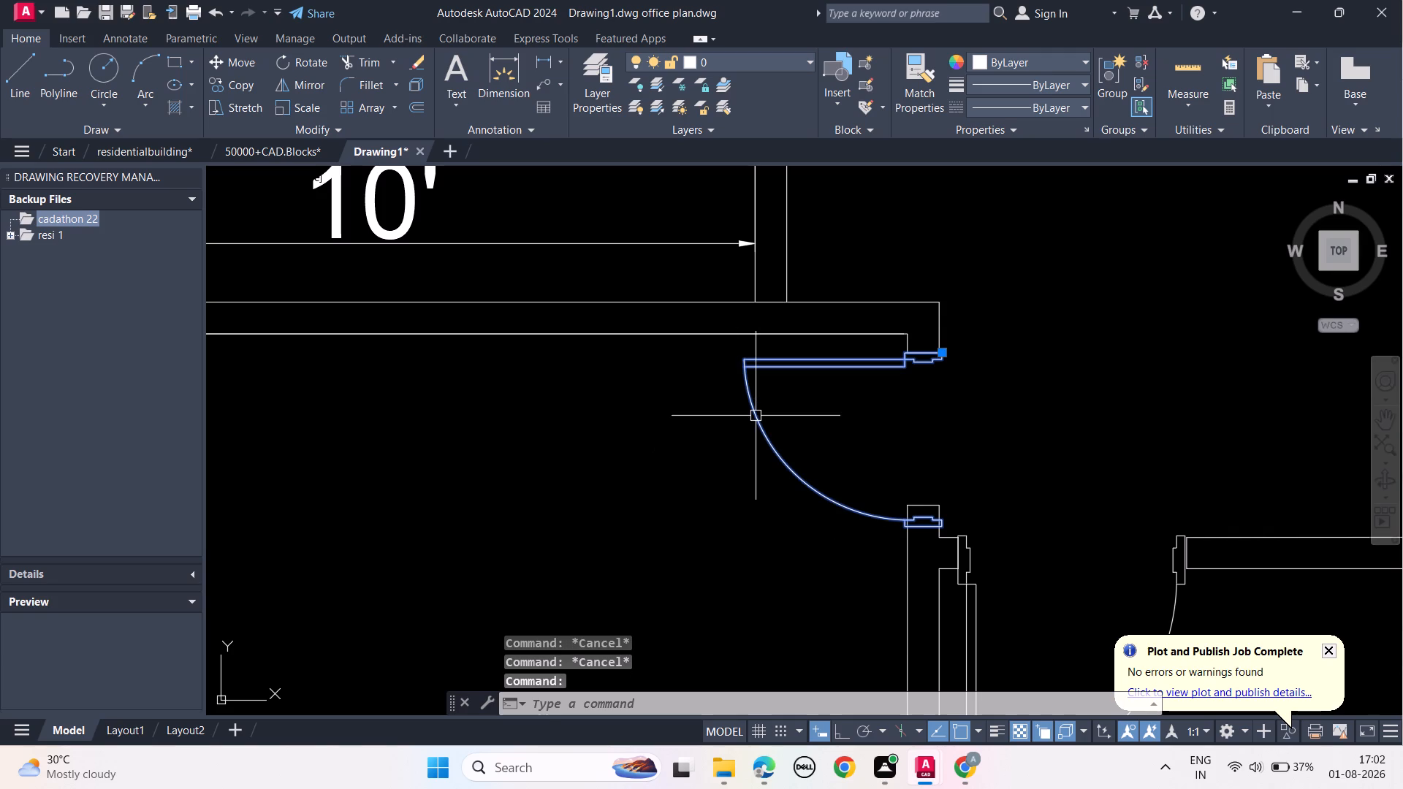
{"action": "type", "text": "SC"}
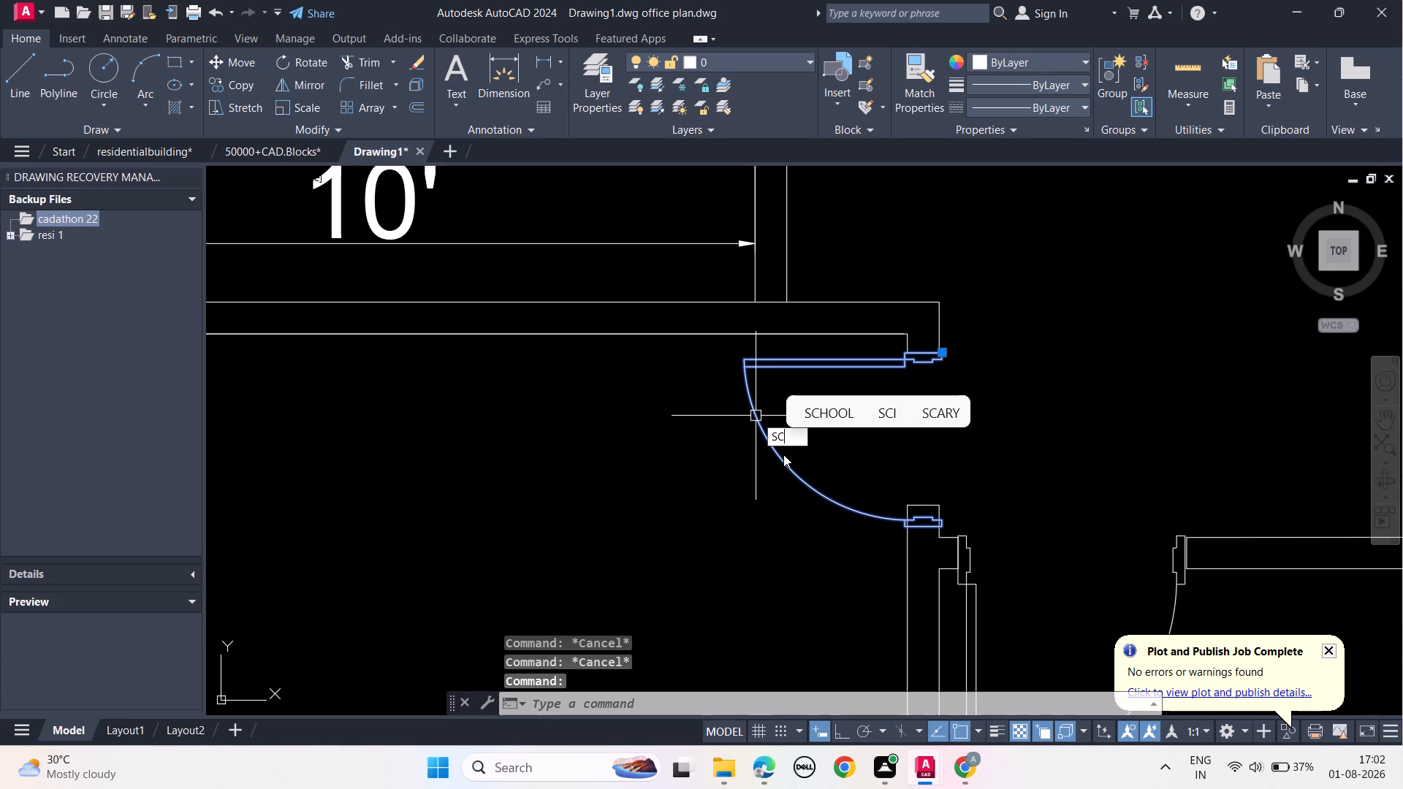
{"action": "left_click", "coordinate": [788, 453]}
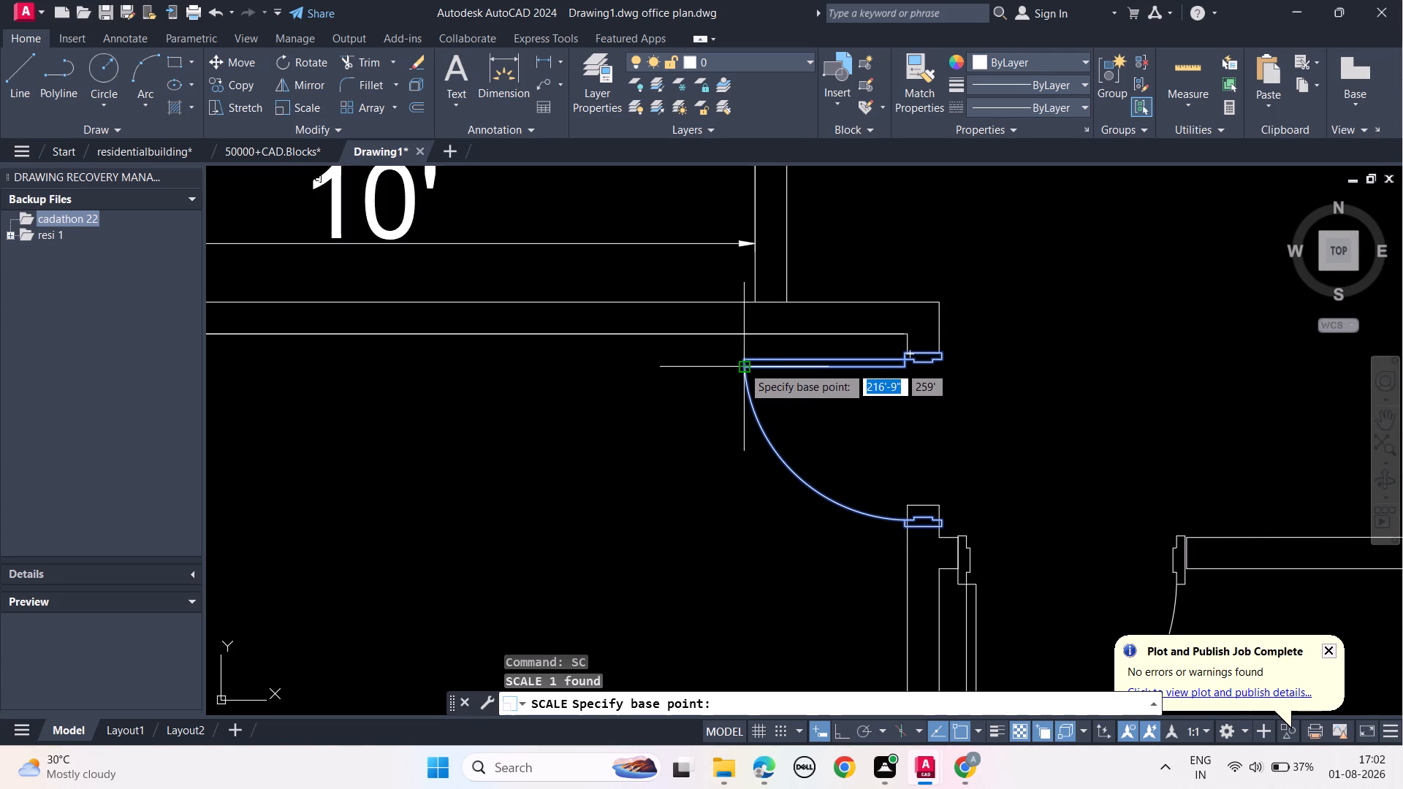
{"action": "left_click", "coordinate": [744, 359]}
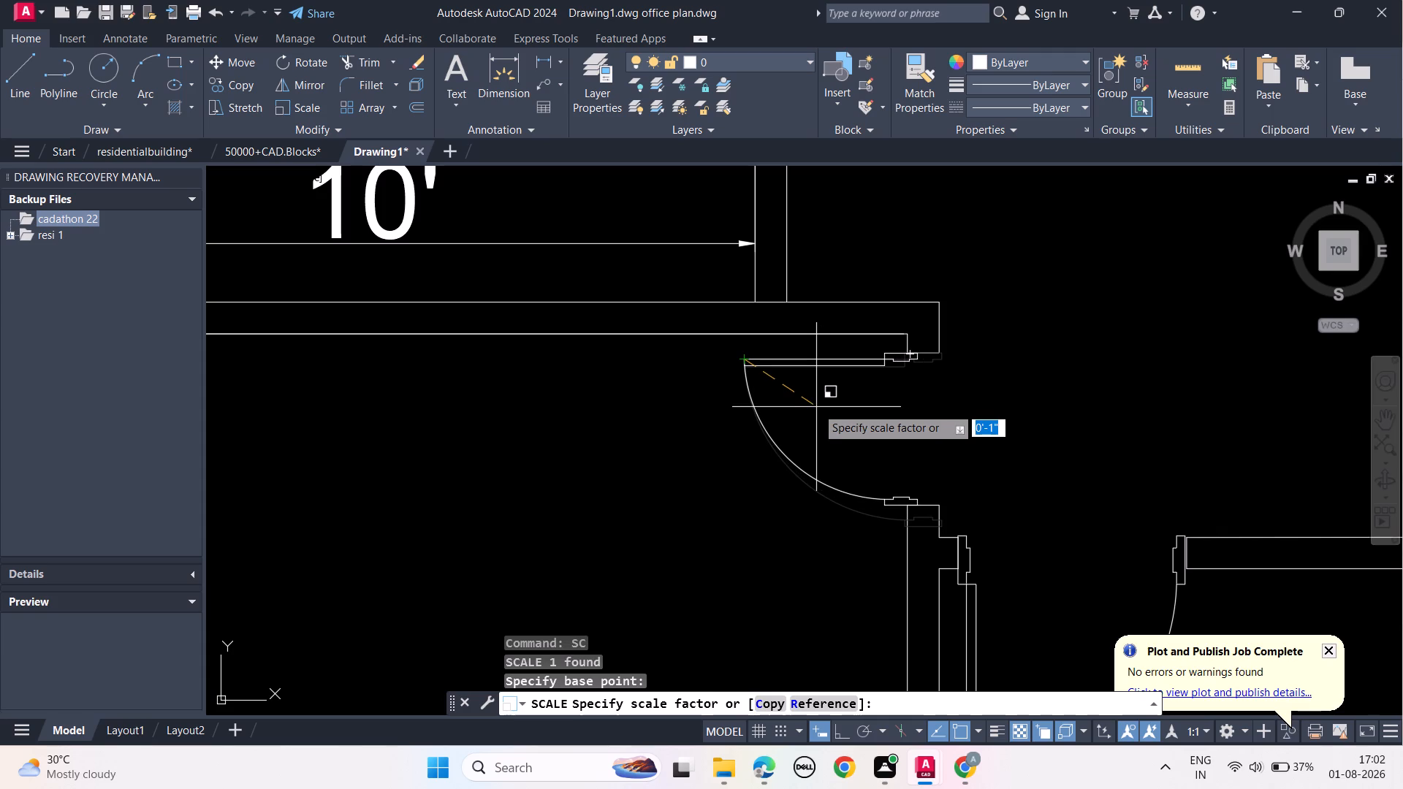
{"action": "left_click", "coordinate": [816, 407]}
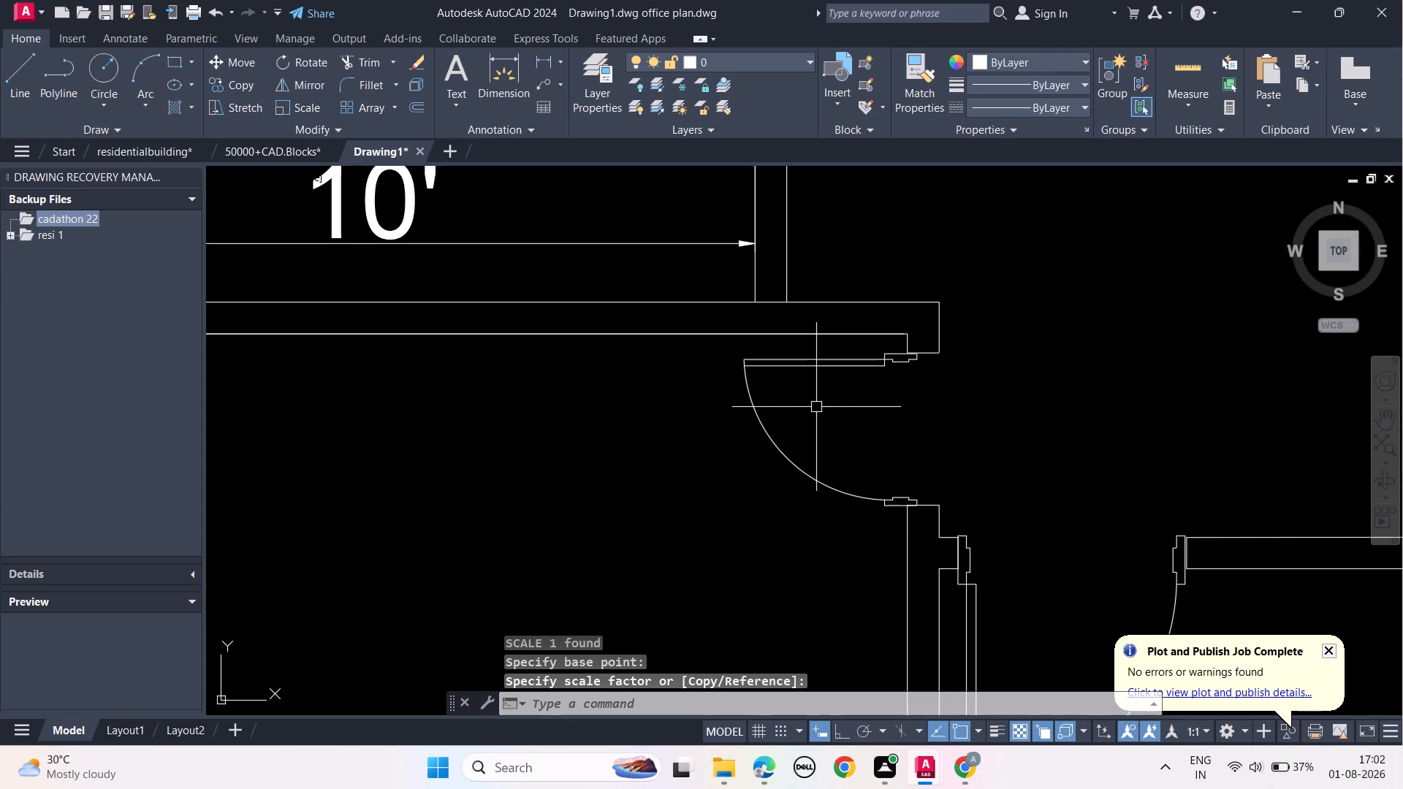
{"action": "key", "text": "Escape"}
{"action": "key", "text": "Escape"}
{"action": "key", "text": "Escape"}
Move the rescaled door by its upper jamb's midpoint onto the wall-end midpoint atop the 12' x 12' room's doorway.
{"action": "left_click_drag", "start_coordinate": [820, 479], "coordinate": [811, 468]}
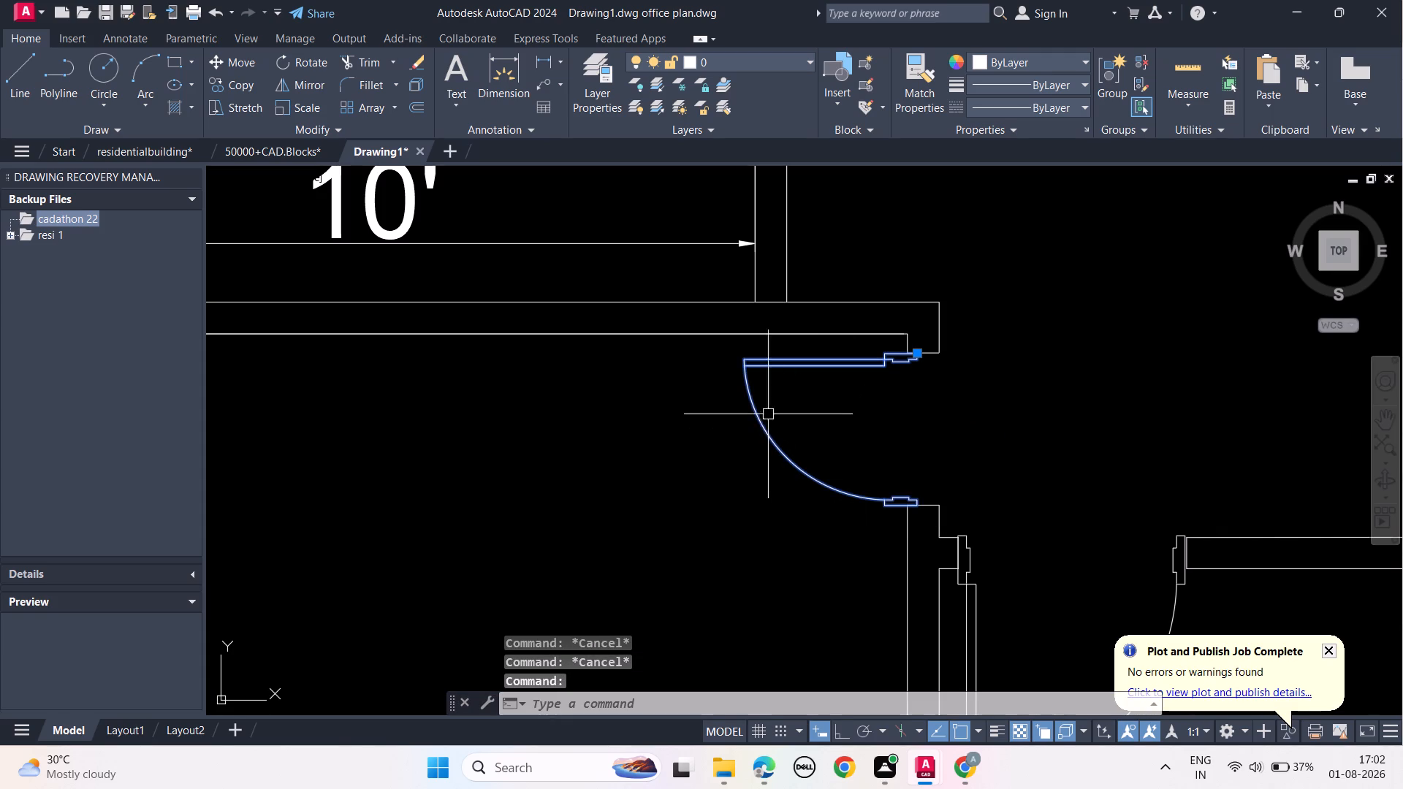
{"action": "type", "text": "MO"}
{"action": "left_click", "coordinate": [832, 464]}
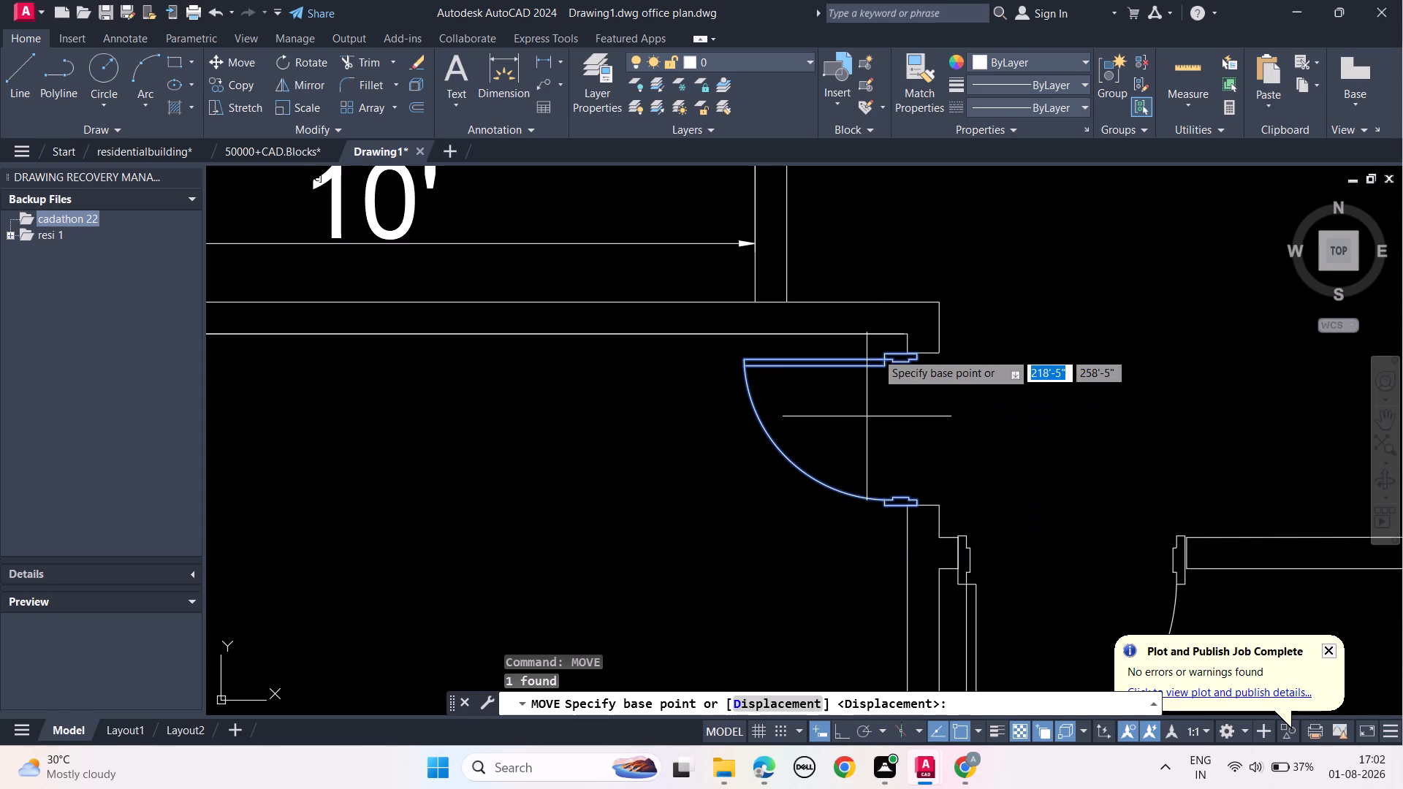
{"action": "left_click", "coordinate": [899, 351]}
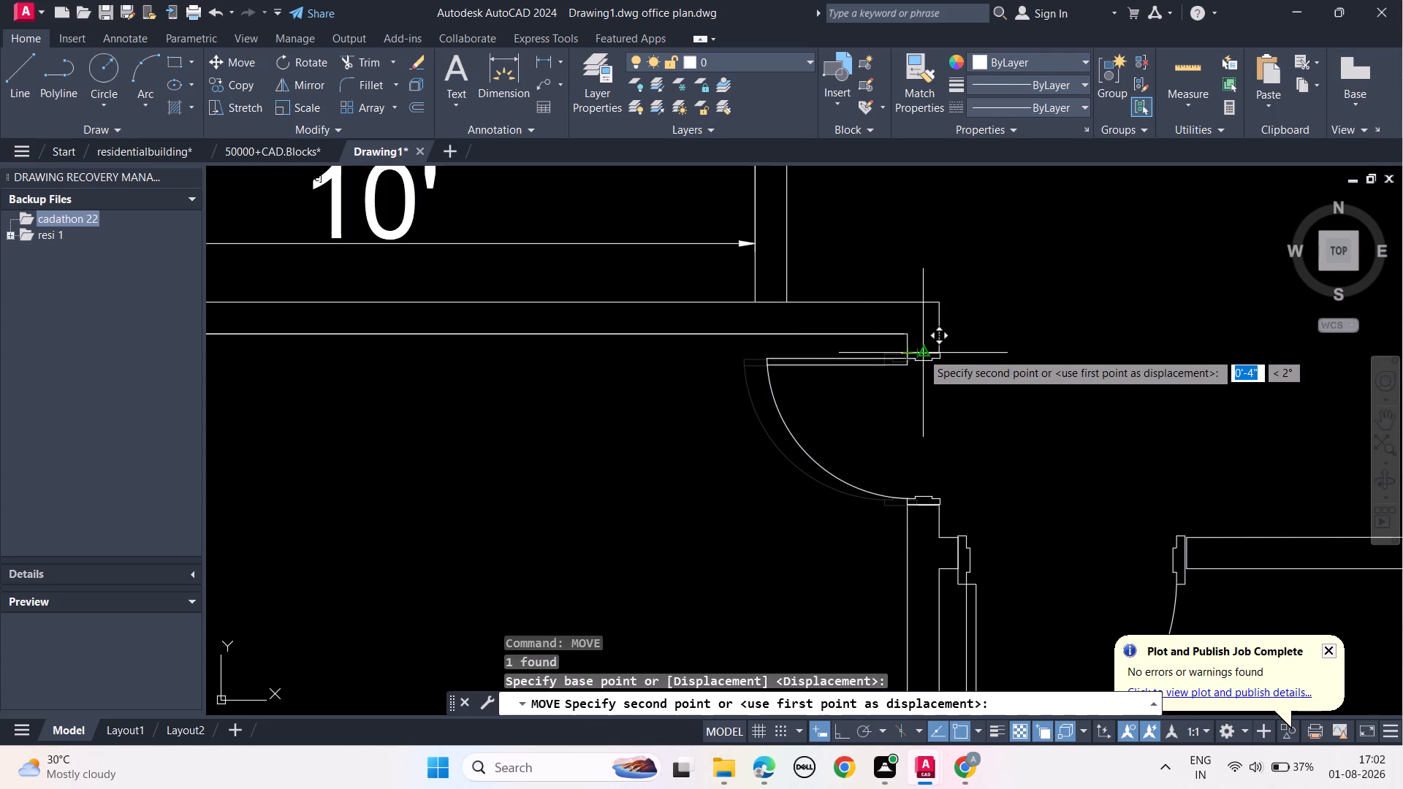
{"action": "left_click", "coordinate": [921, 352]}
{"action": "key", "text": "Escape"}
{"action": "key", "text": "Escape"}
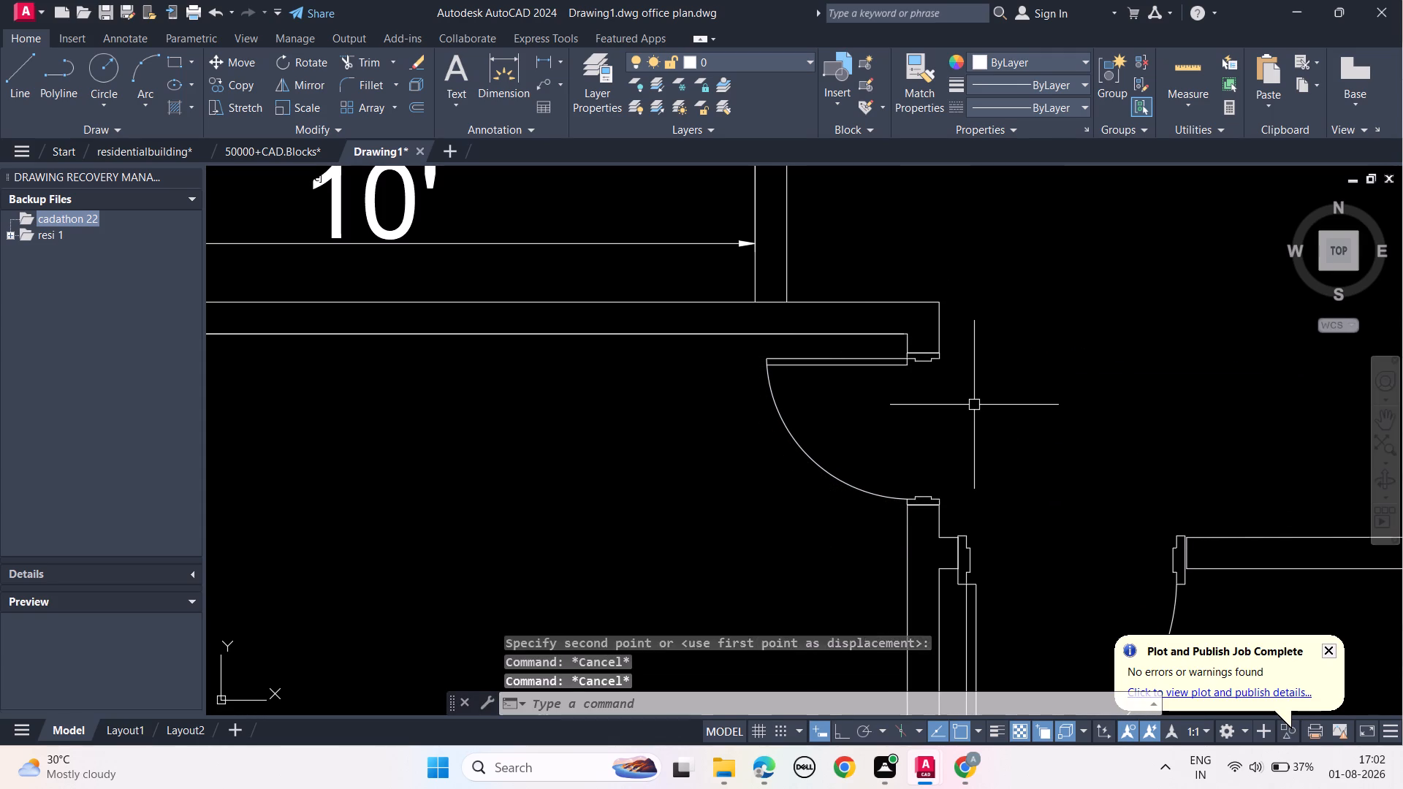
{"action": "key", "text": "Escape"}
{"action": "key", "text": "Escape"}
{"action": "key", "text": "Escape"}
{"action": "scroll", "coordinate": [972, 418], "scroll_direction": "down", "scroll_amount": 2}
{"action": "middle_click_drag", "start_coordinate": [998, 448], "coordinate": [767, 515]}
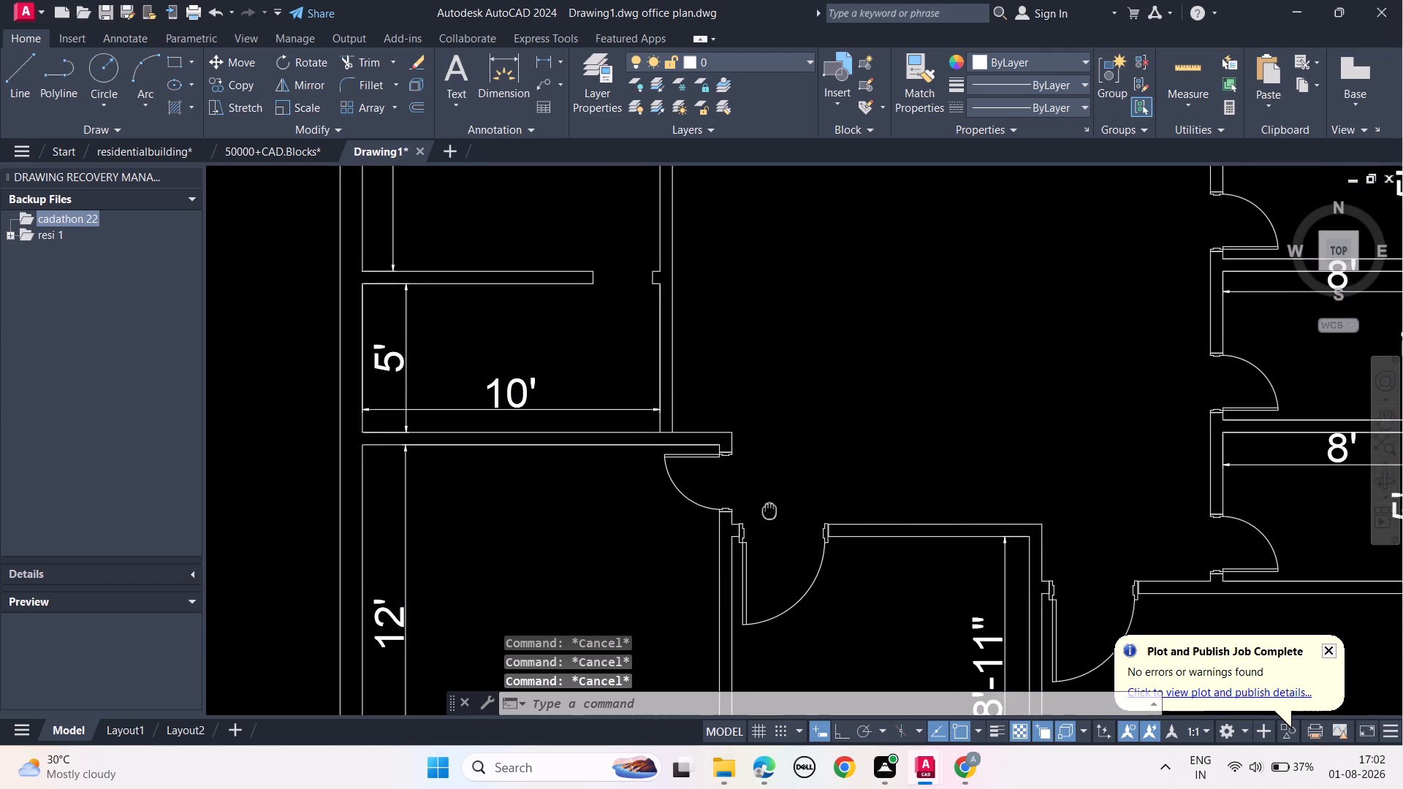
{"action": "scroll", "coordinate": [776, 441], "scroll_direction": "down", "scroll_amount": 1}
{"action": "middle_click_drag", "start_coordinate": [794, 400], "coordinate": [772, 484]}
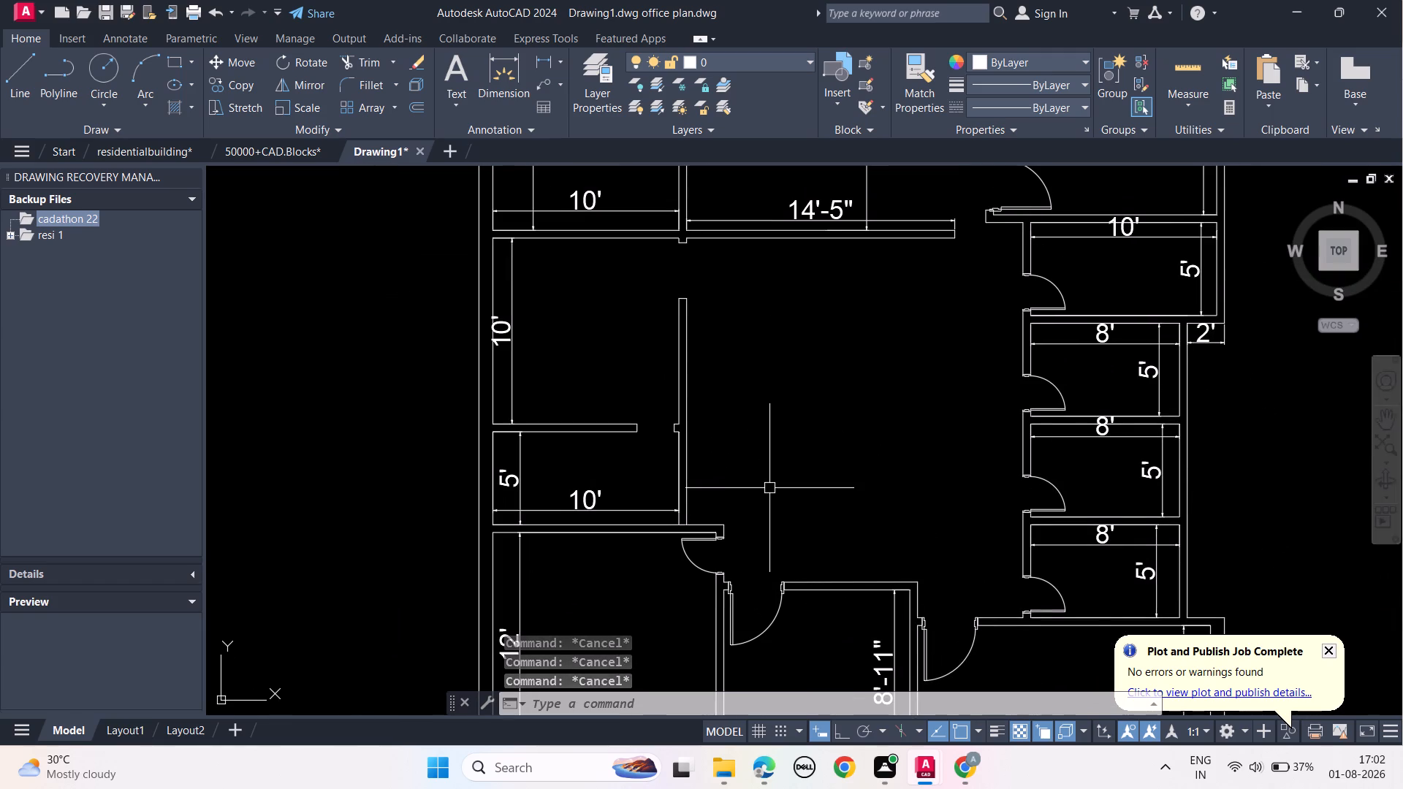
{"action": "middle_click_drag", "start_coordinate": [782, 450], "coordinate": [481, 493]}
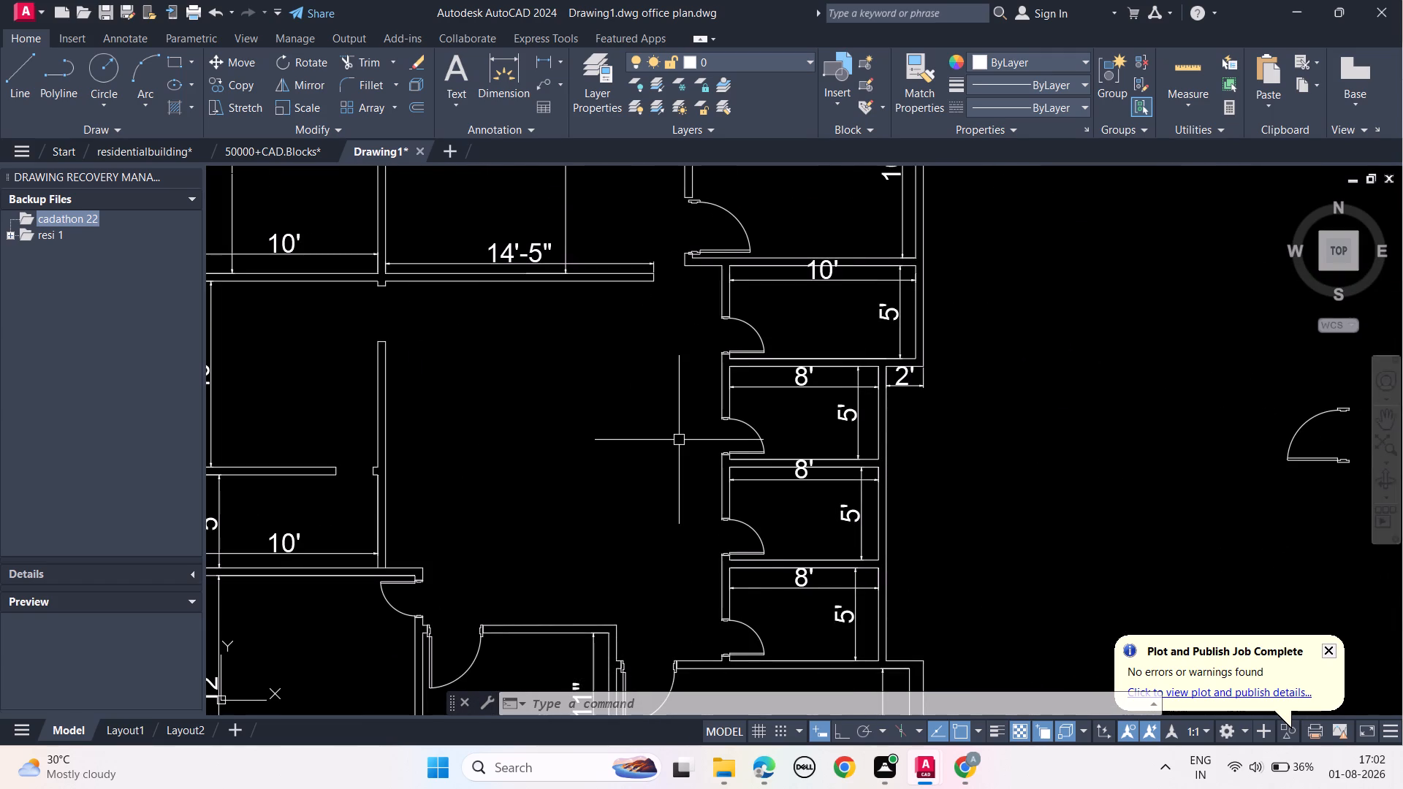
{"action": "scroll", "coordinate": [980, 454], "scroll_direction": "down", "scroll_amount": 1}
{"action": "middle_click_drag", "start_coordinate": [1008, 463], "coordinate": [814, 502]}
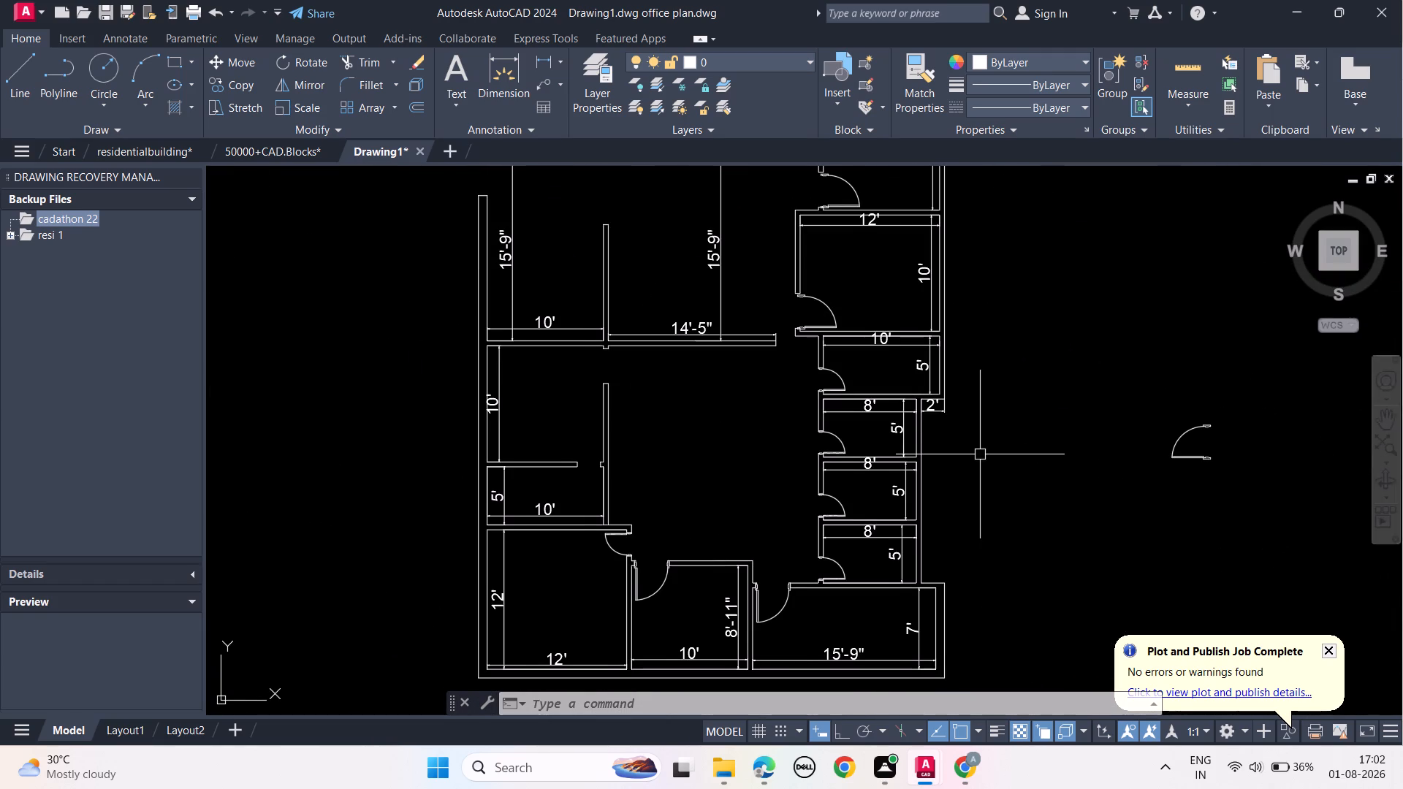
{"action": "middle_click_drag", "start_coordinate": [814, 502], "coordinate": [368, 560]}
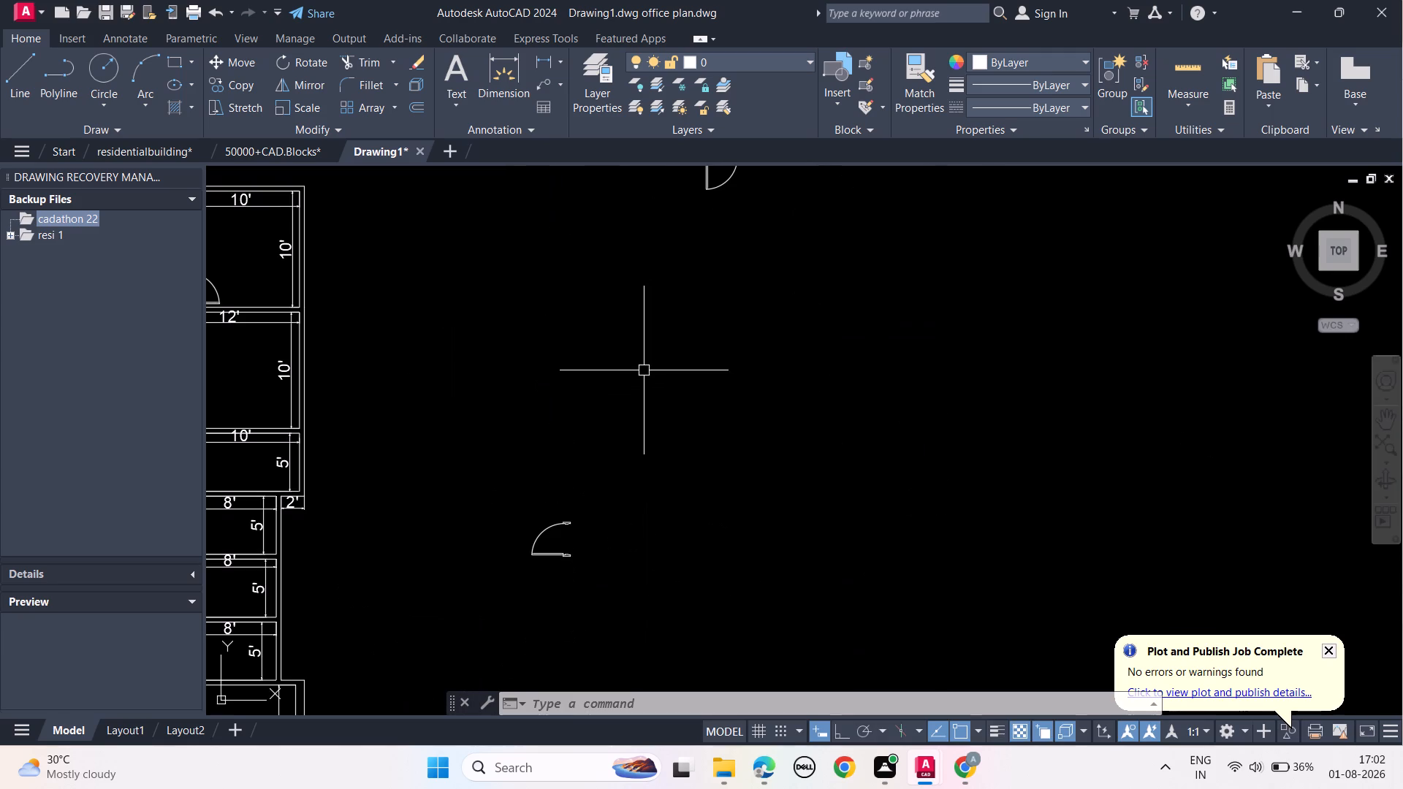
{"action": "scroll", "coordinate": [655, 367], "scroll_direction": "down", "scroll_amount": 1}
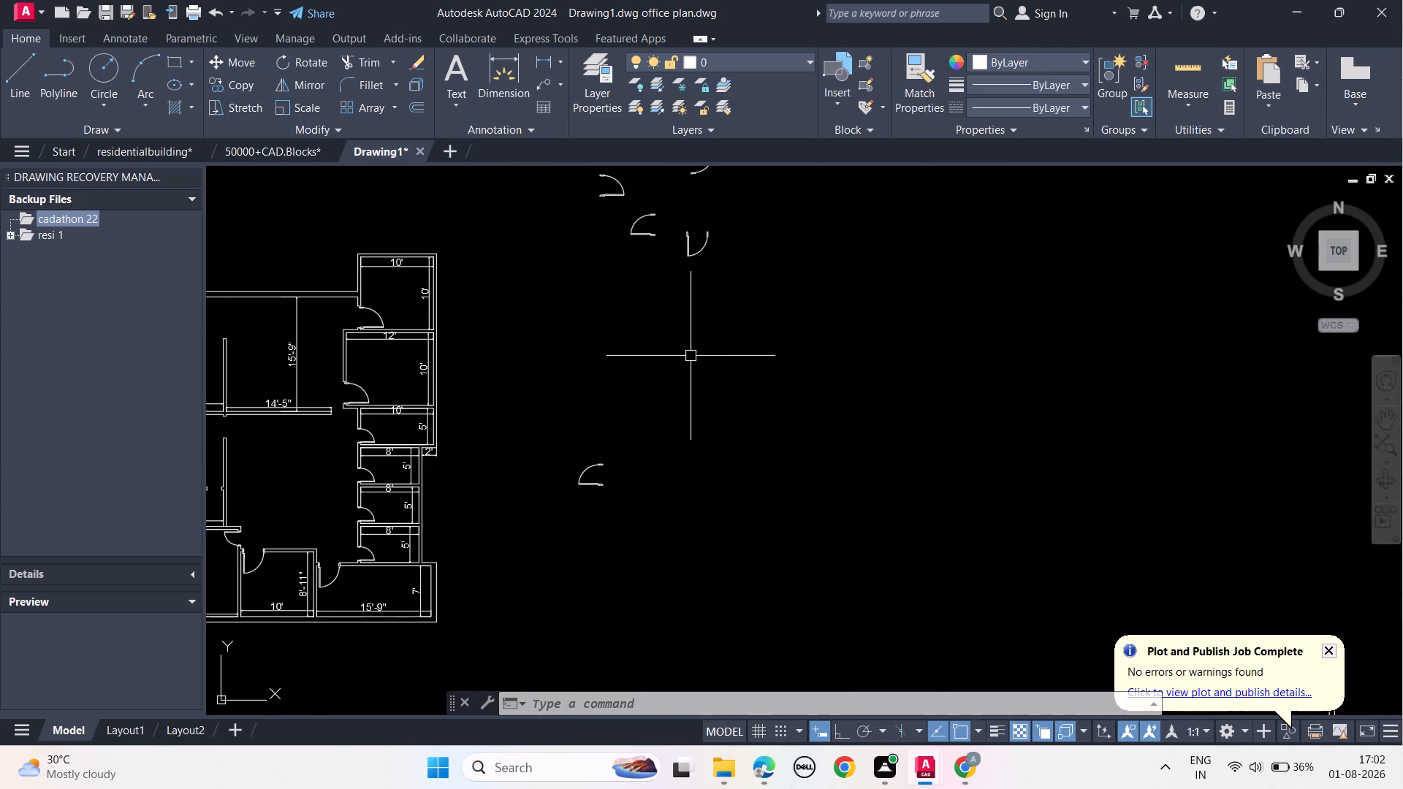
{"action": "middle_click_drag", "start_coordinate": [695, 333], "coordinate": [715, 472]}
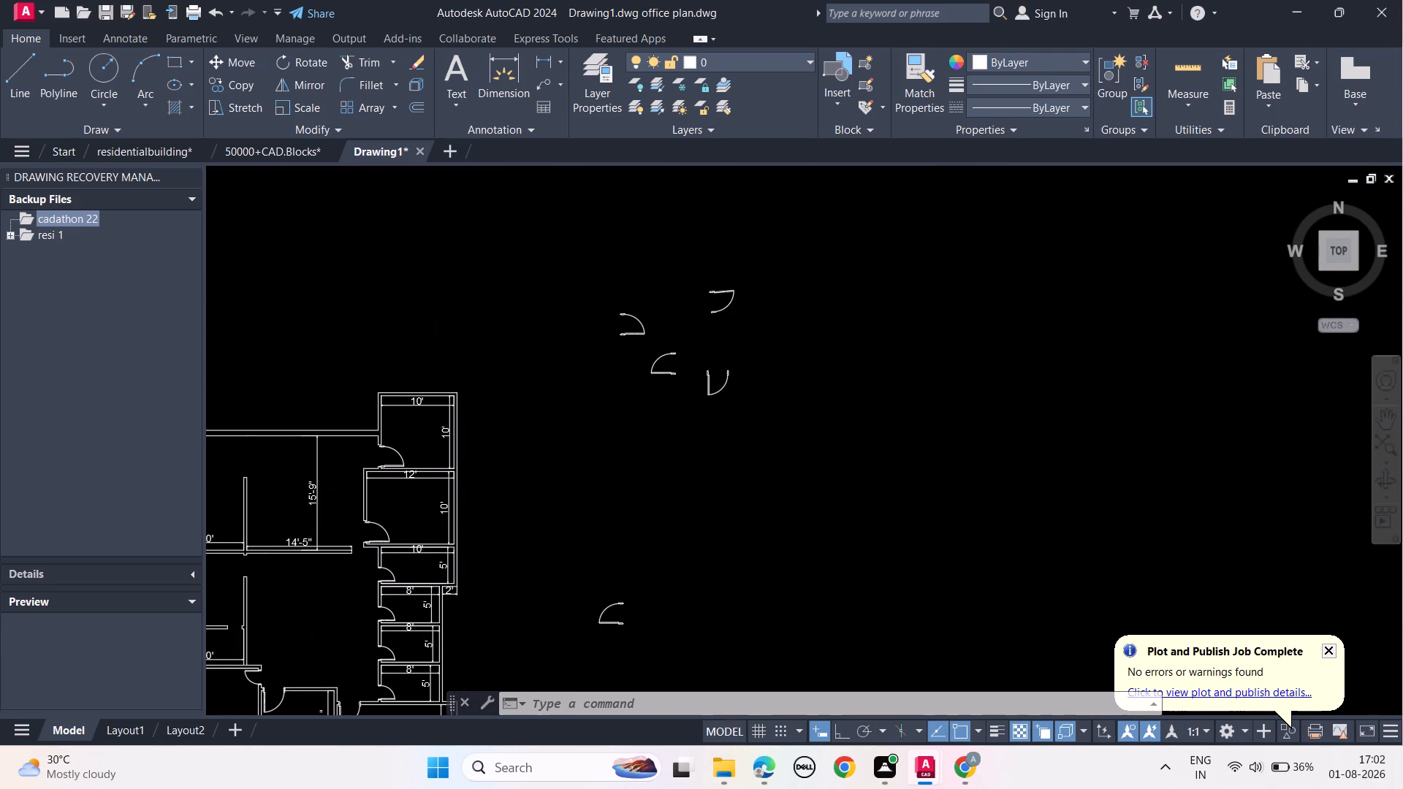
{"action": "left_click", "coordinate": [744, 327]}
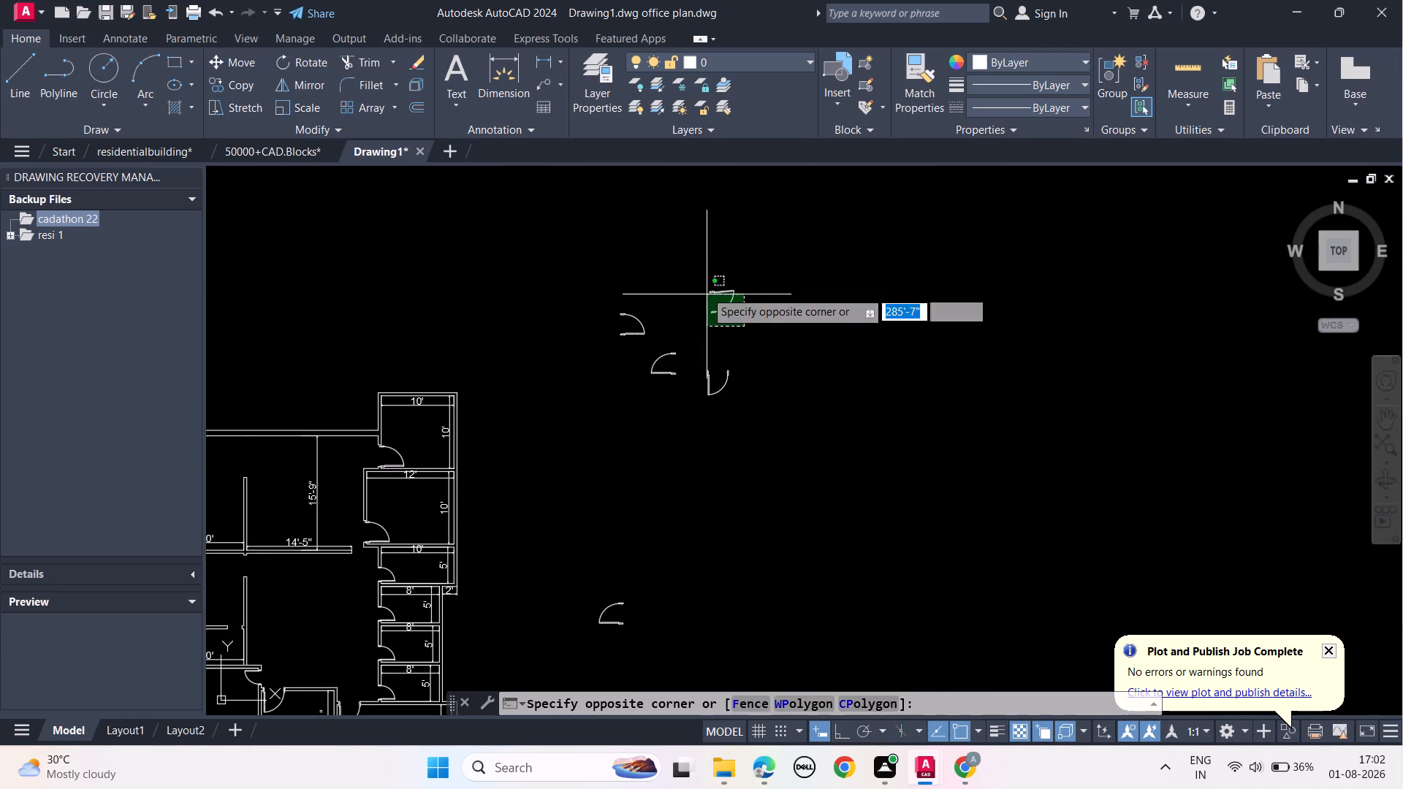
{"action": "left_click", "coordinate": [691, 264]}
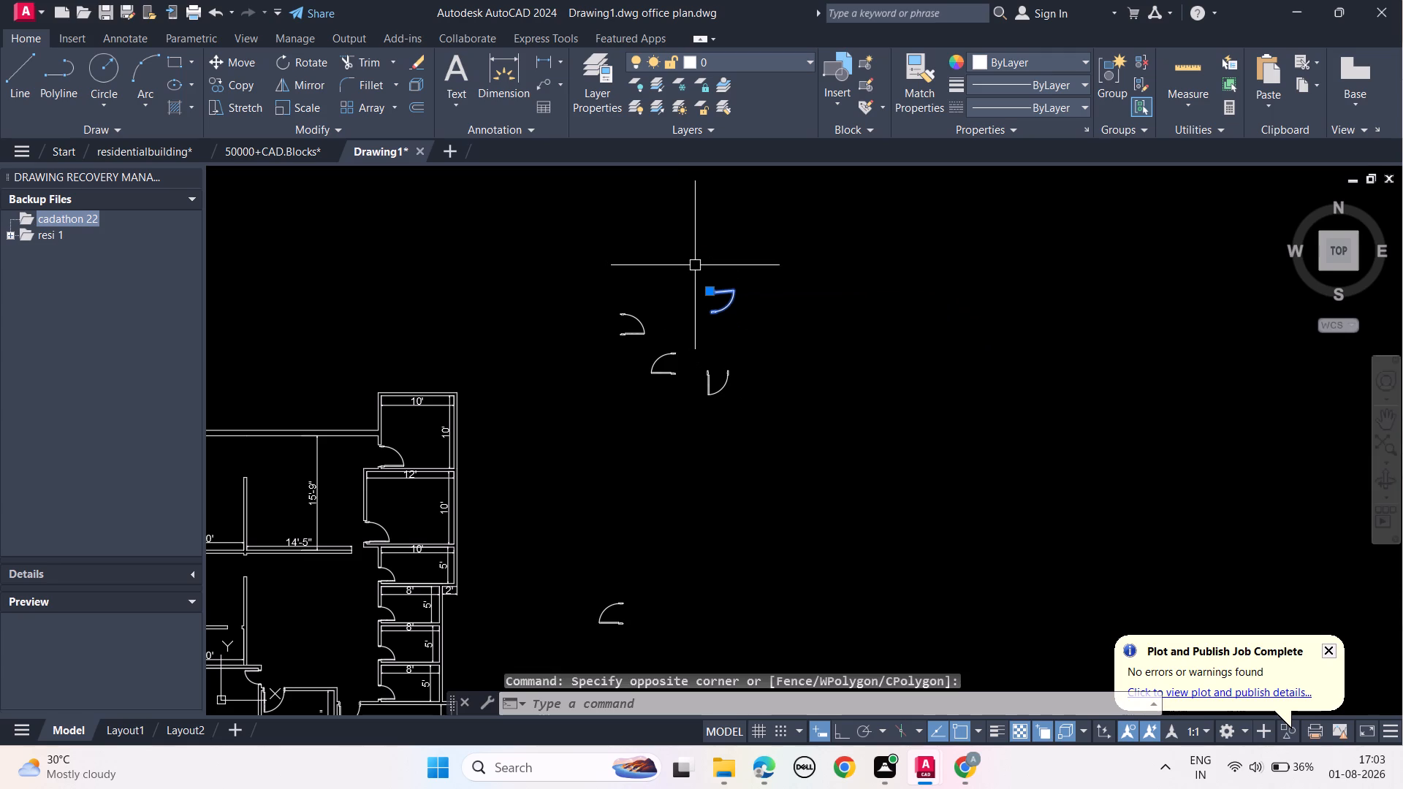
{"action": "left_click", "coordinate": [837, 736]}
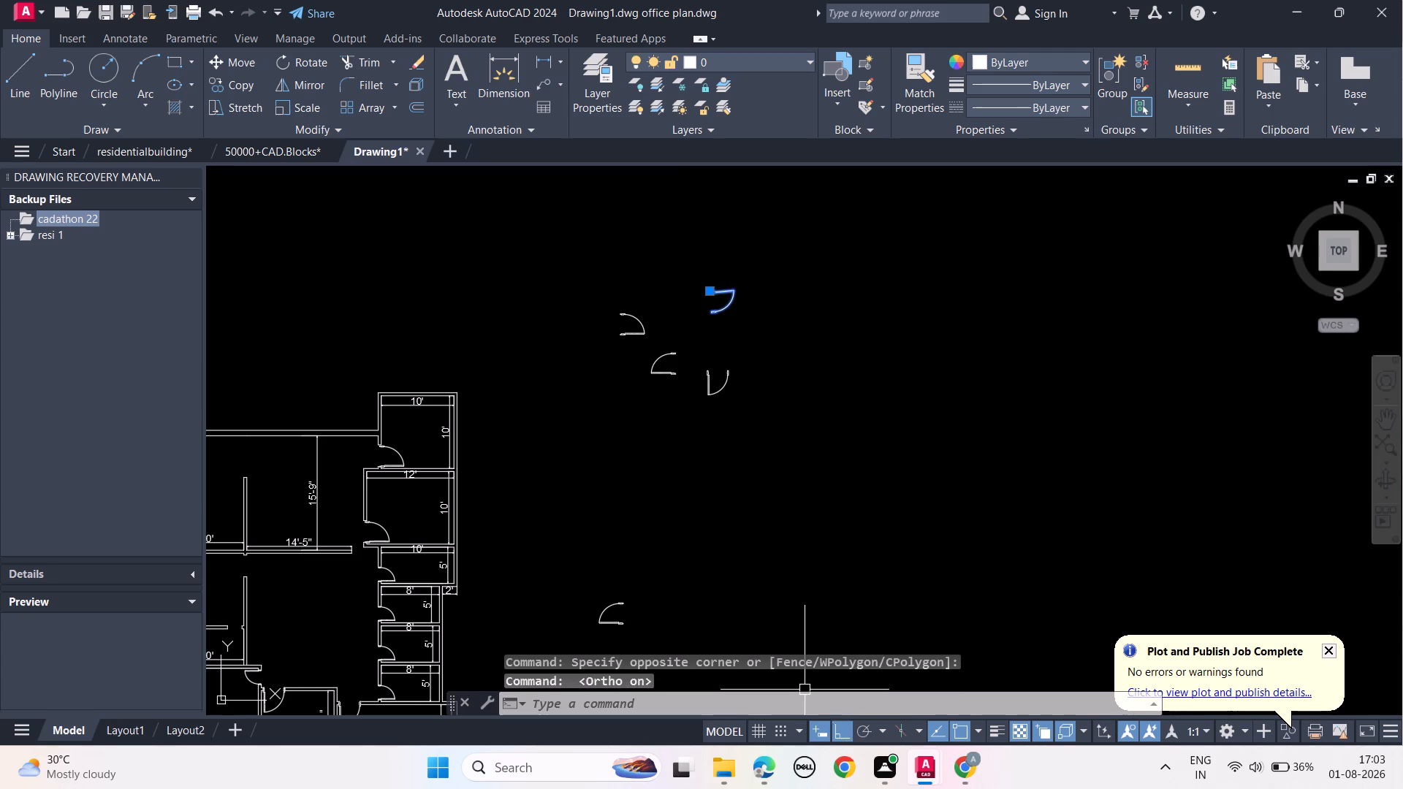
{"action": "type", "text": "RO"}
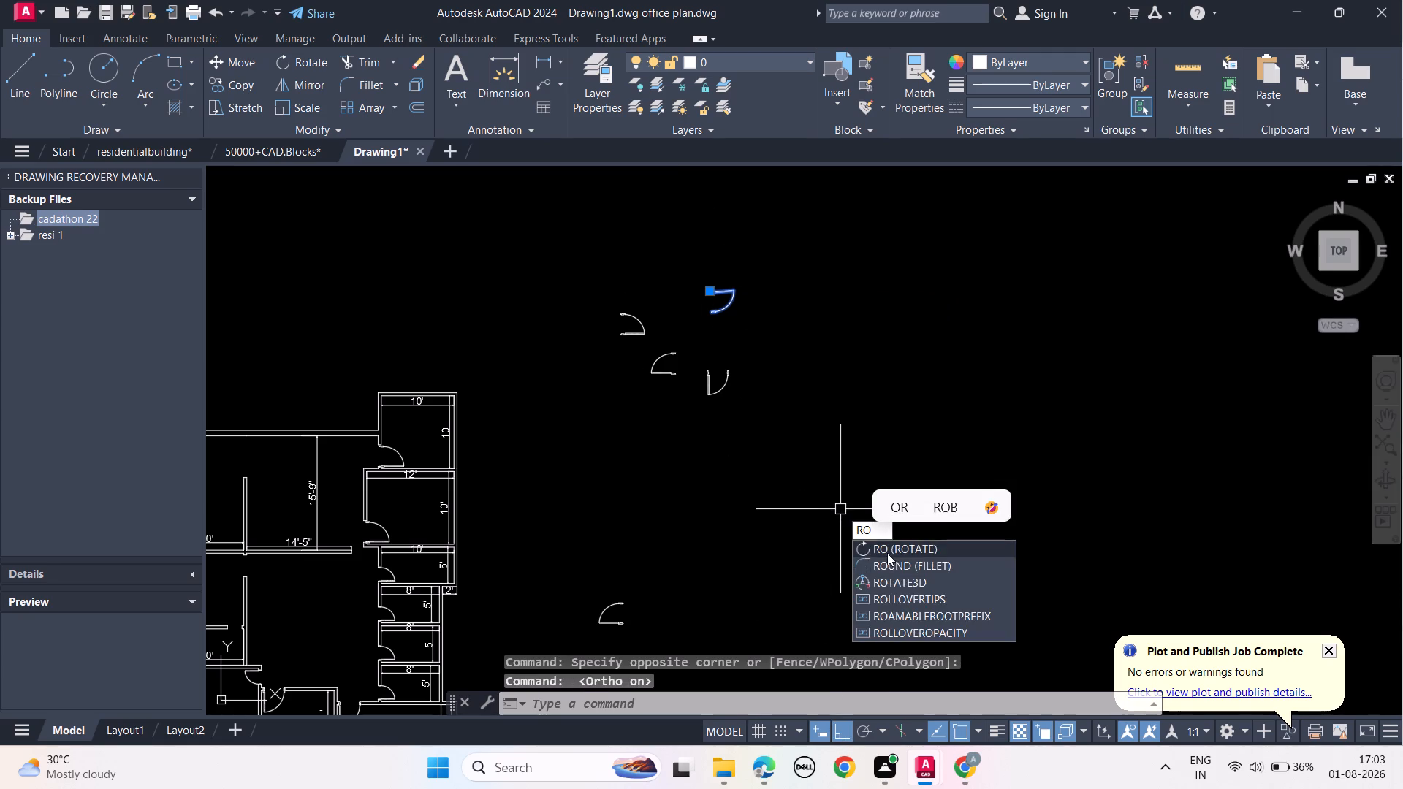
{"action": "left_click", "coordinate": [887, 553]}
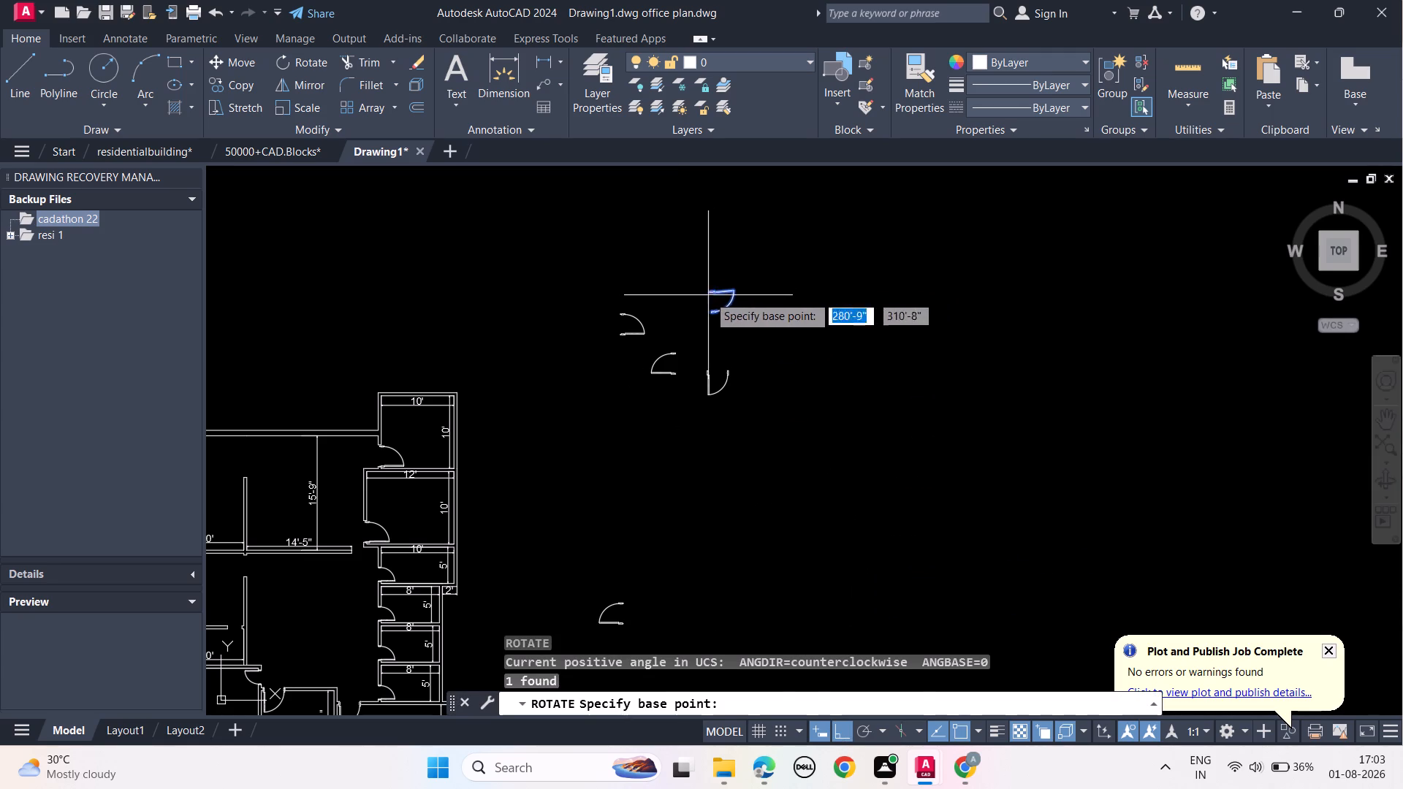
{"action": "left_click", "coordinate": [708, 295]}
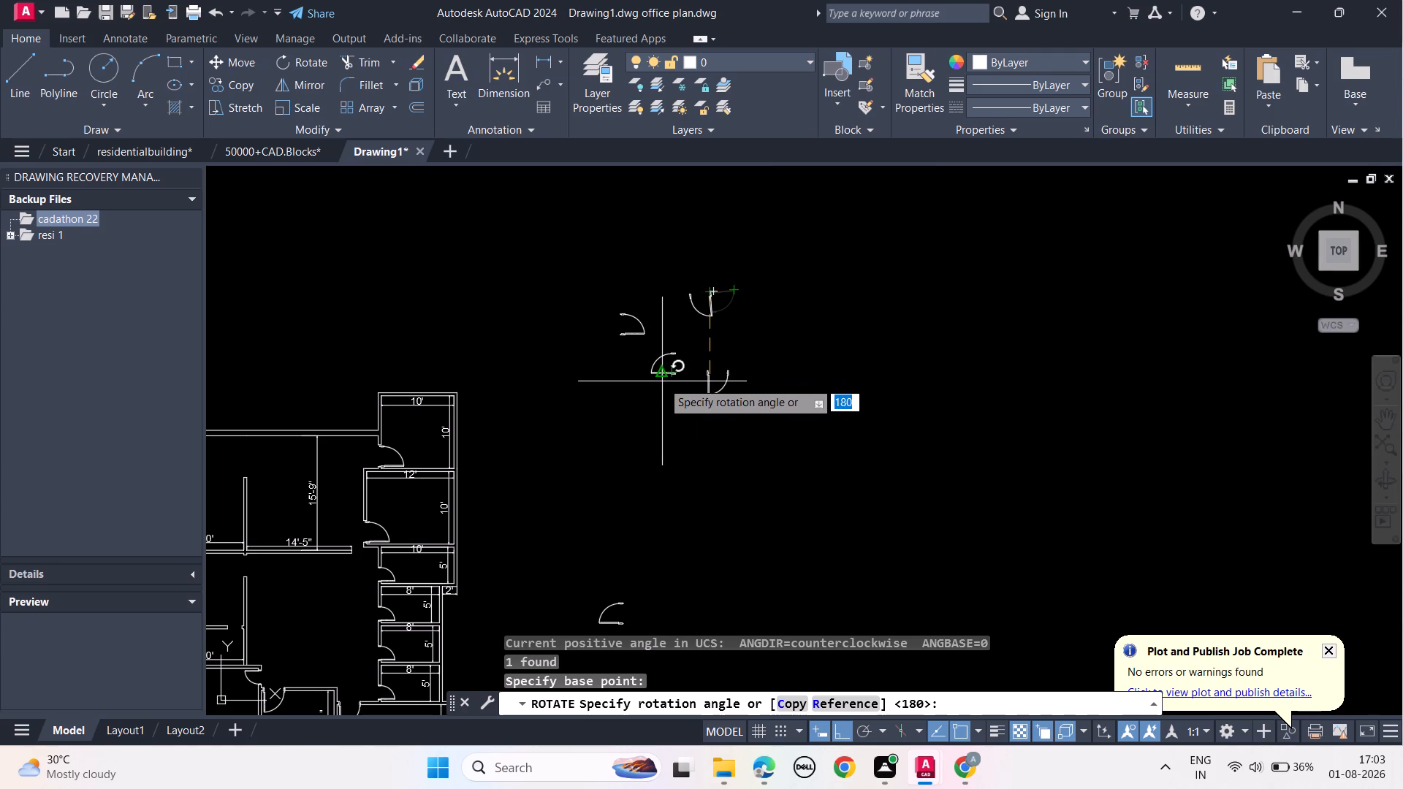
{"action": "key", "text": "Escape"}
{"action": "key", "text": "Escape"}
Delete the topmost spare door symbol from the group beside the floor plan.
{"action": "left_click", "coordinate": [761, 297]}
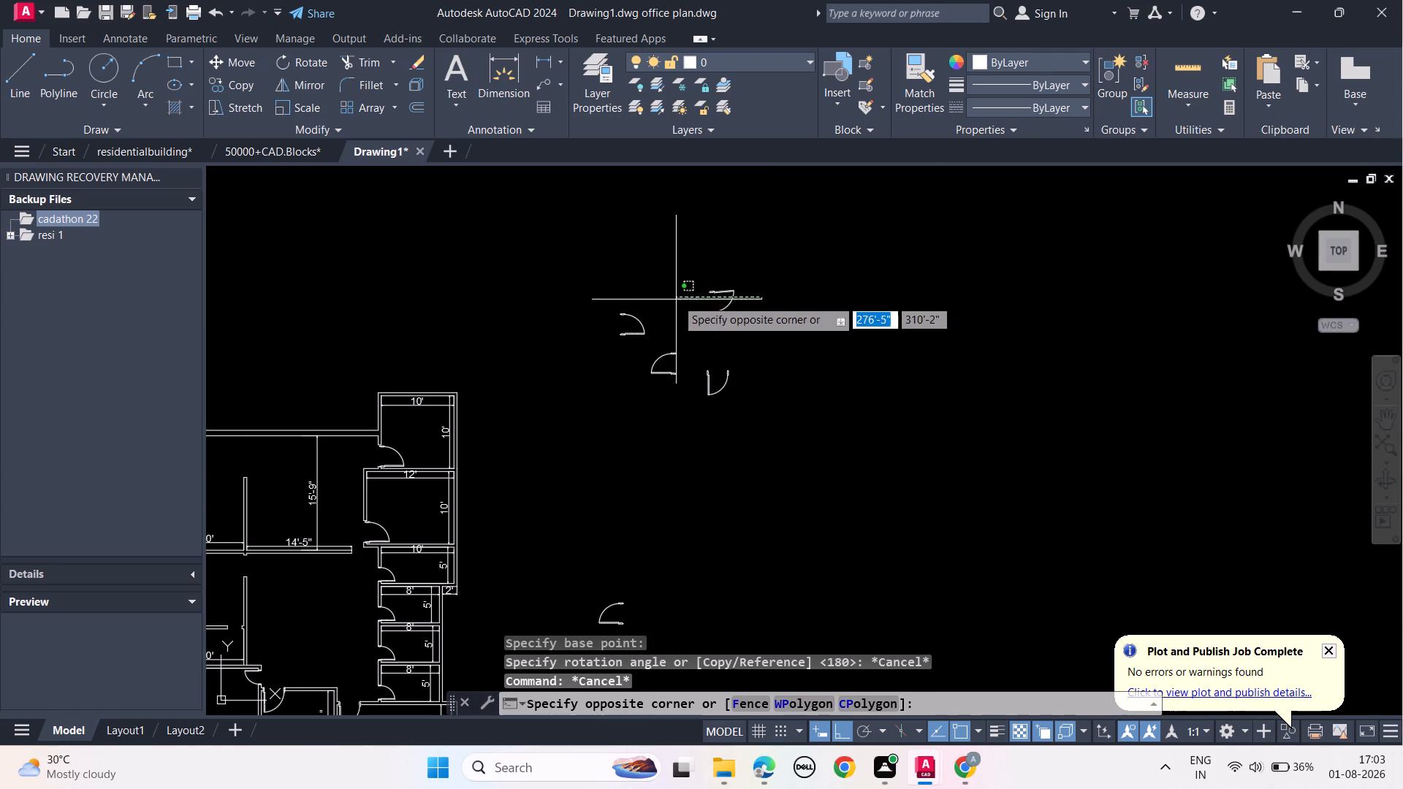
{"action": "left_click", "coordinate": [676, 299]}
{"action": "key", "text": "Delete"}
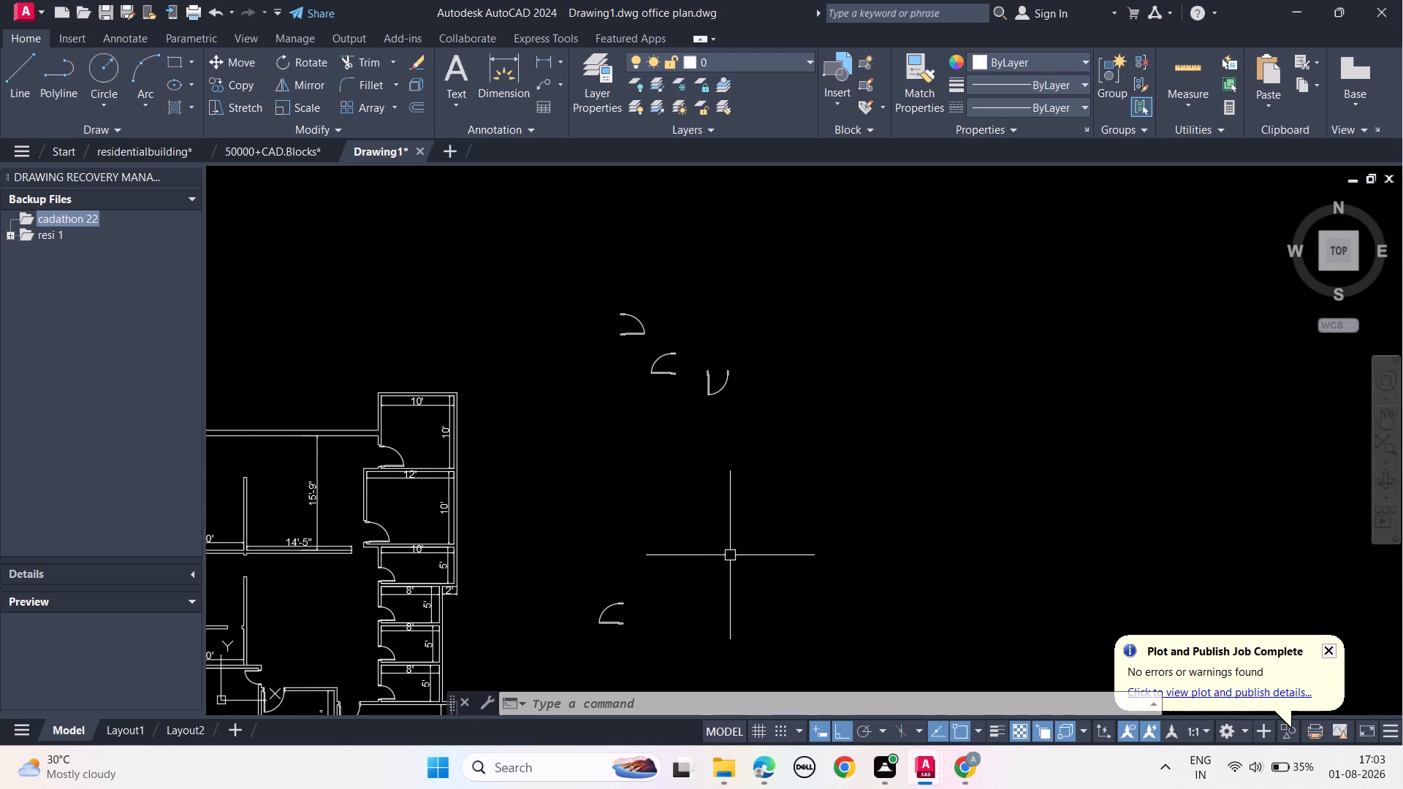
Rotate the lowest spare door symbol beside the plan by 90° about its hinge-side jamb, so its leaf points down.
{"action": "middle_click_drag", "start_coordinate": [730, 555], "coordinate": [755, 485]}
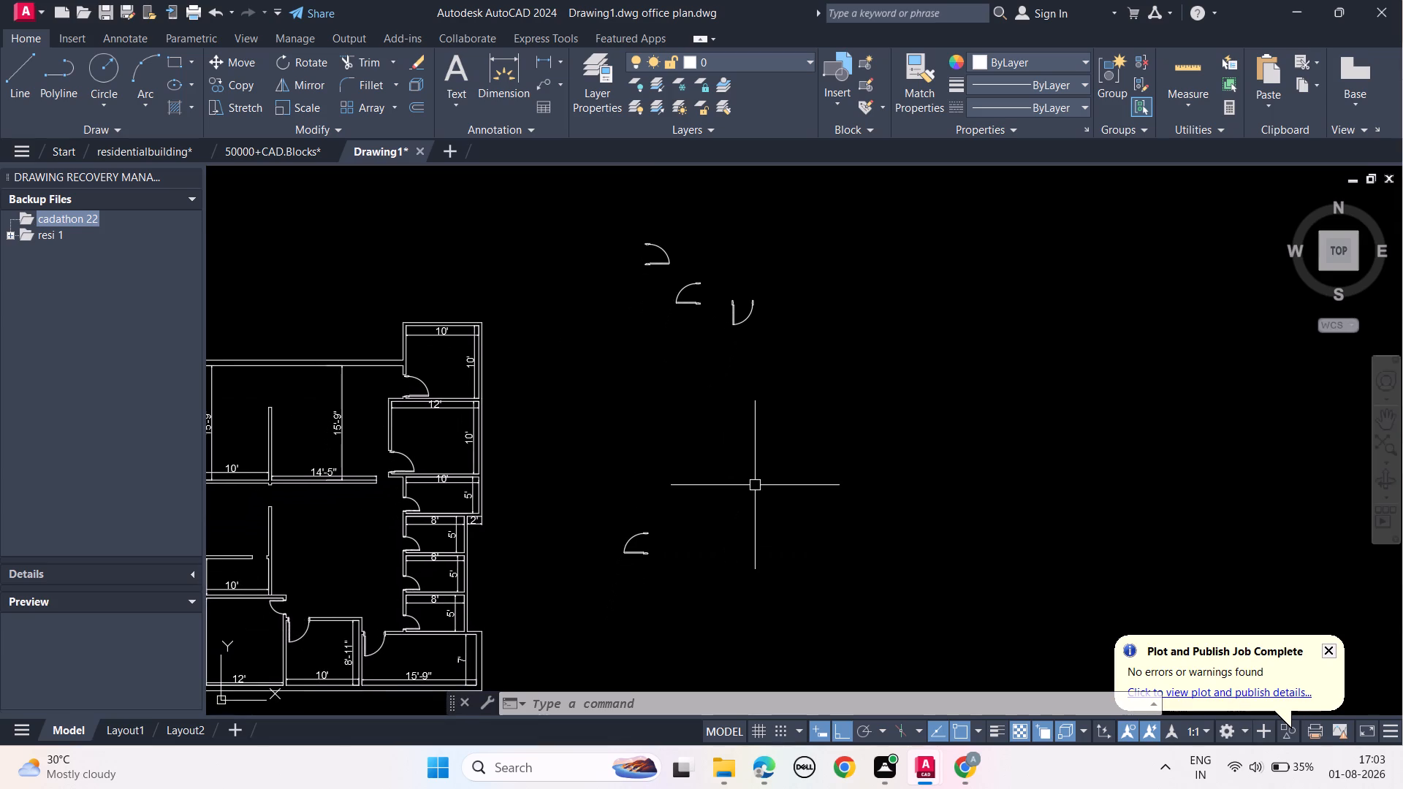
{"action": "left_click_drag", "start_coordinate": [657, 592], "coordinate": [653, 580]}
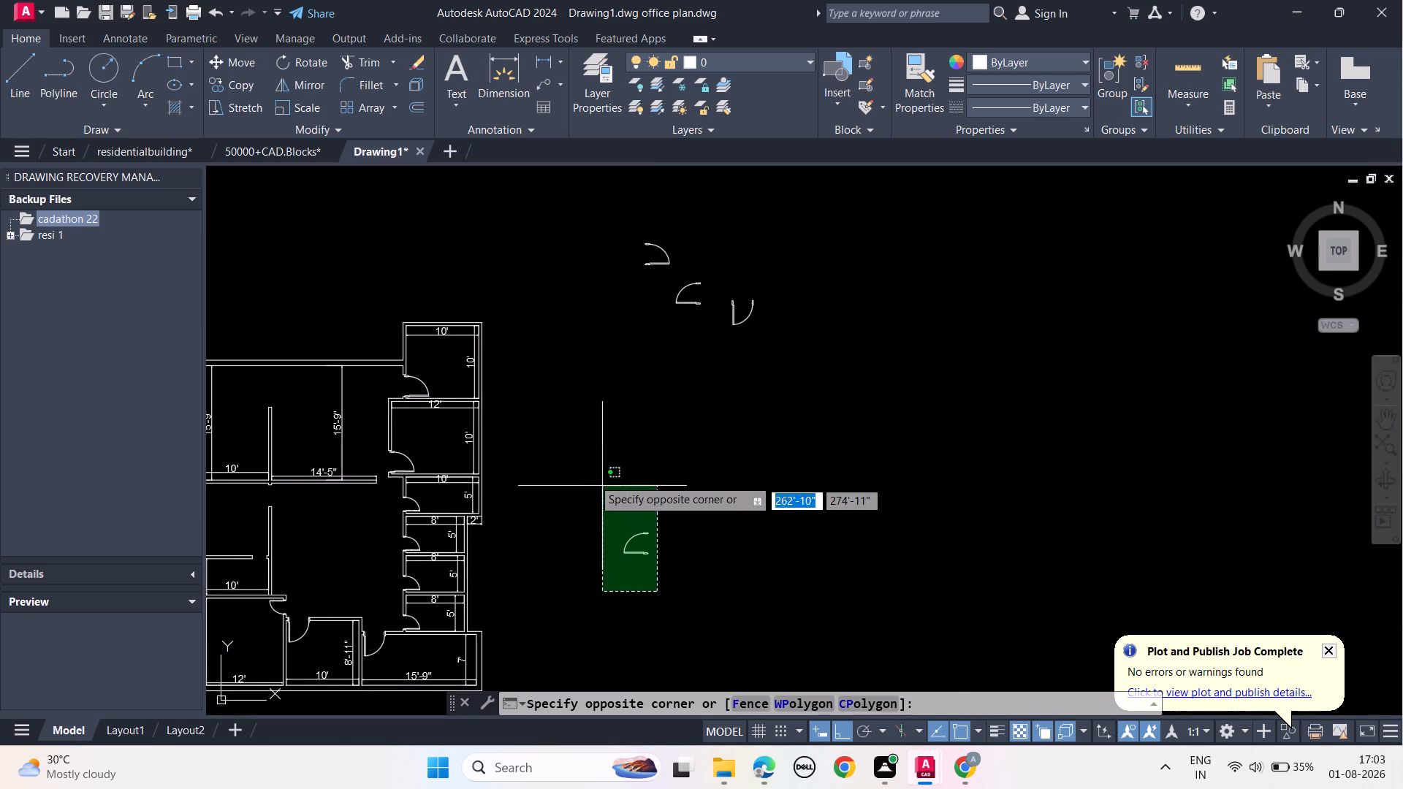
{"action": "left_click", "coordinate": [593, 479]}
{"action": "type", "text": "RO"}
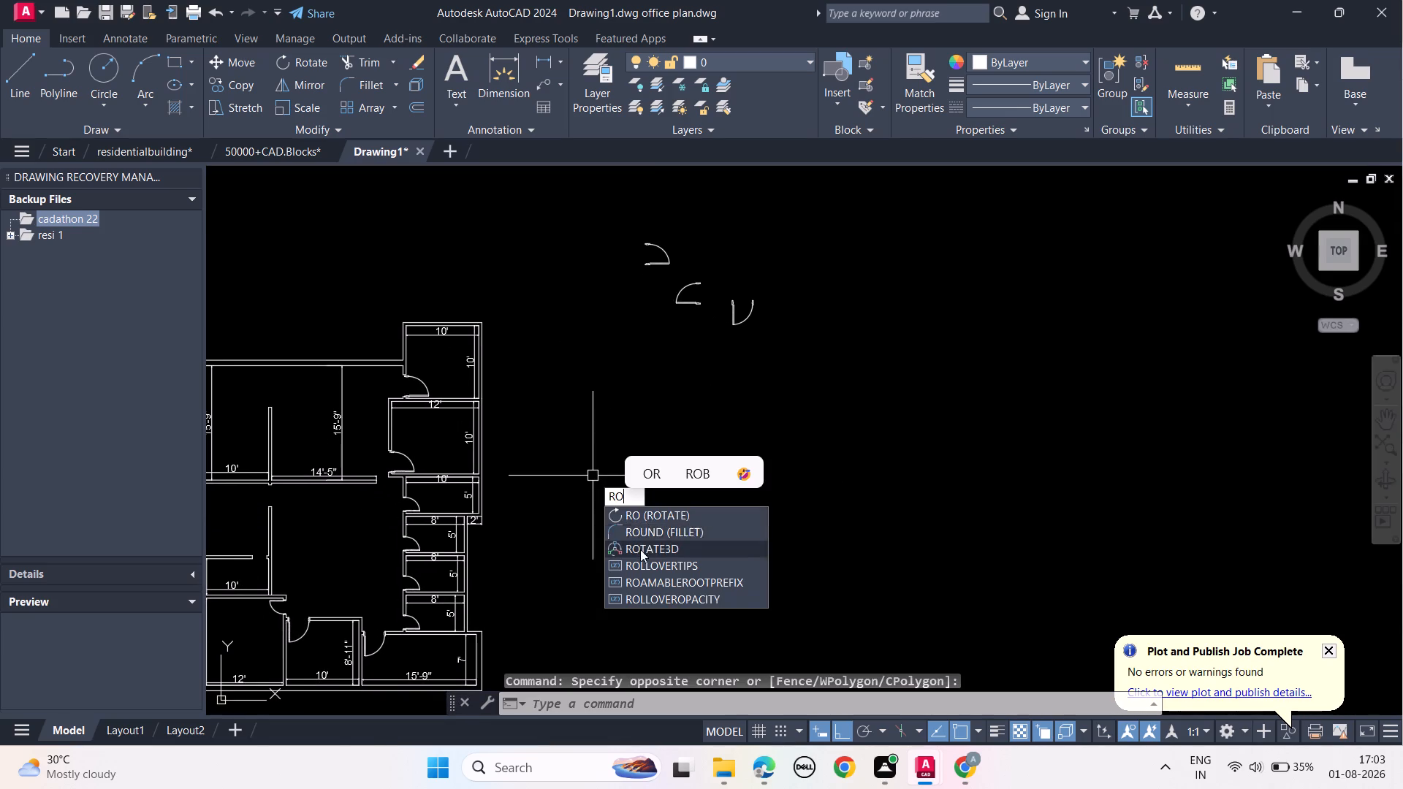
{"action": "left_click", "coordinate": [642, 515]}
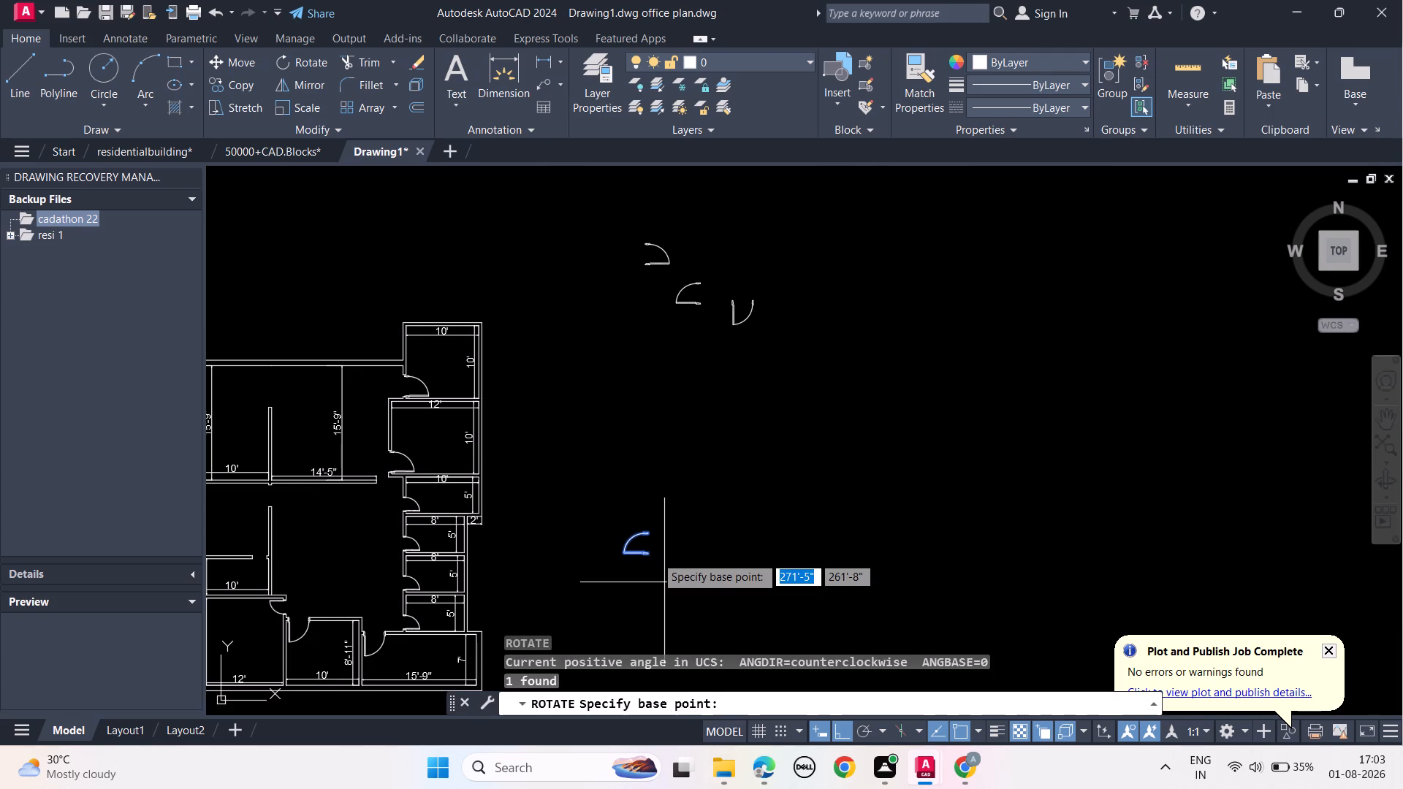
{"action": "scroll", "coordinate": [532, 539], "scroll_direction": "up", "scroll_amount": 2}
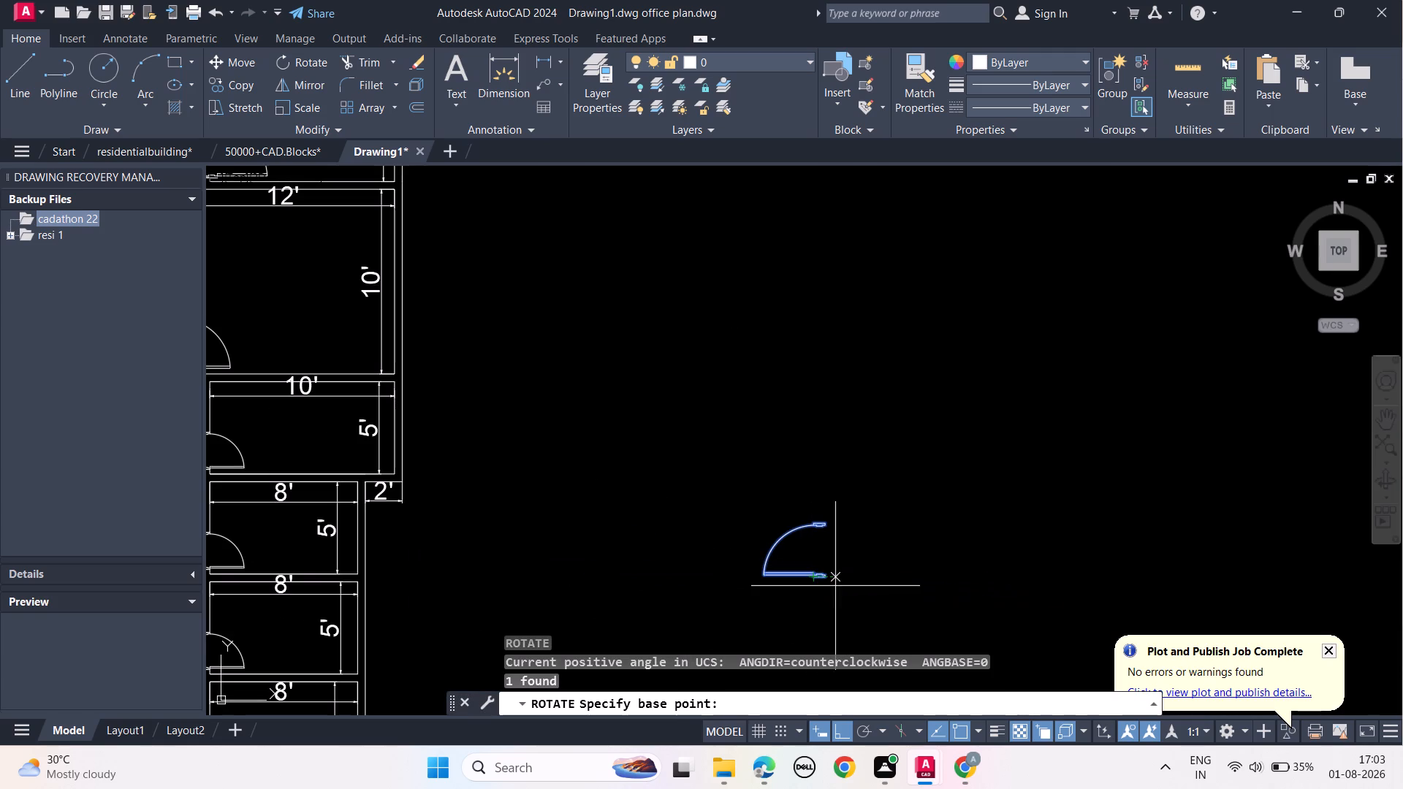
{"action": "left_click", "coordinate": [821, 578]}
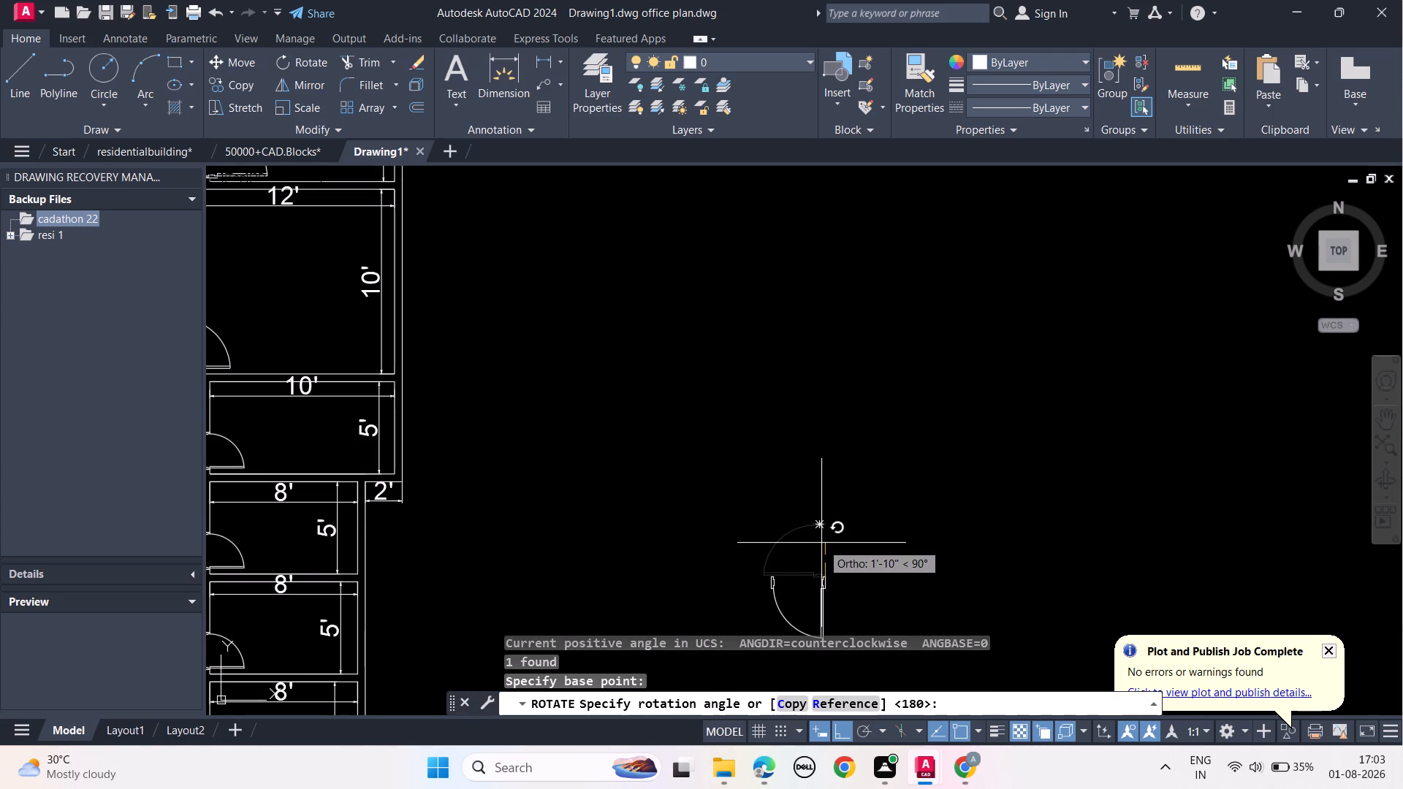
{"action": "left_click", "coordinate": [821, 543]}
With Ortho off, copy the rotated door by its hinge-side jamb's midpoint onto the short wall stub's midpoint at the 10' x 5' room's opening.
{"action": "scroll", "coordinate": [818, 549], "scroll_direction": "down", "scroll_amount": 1}
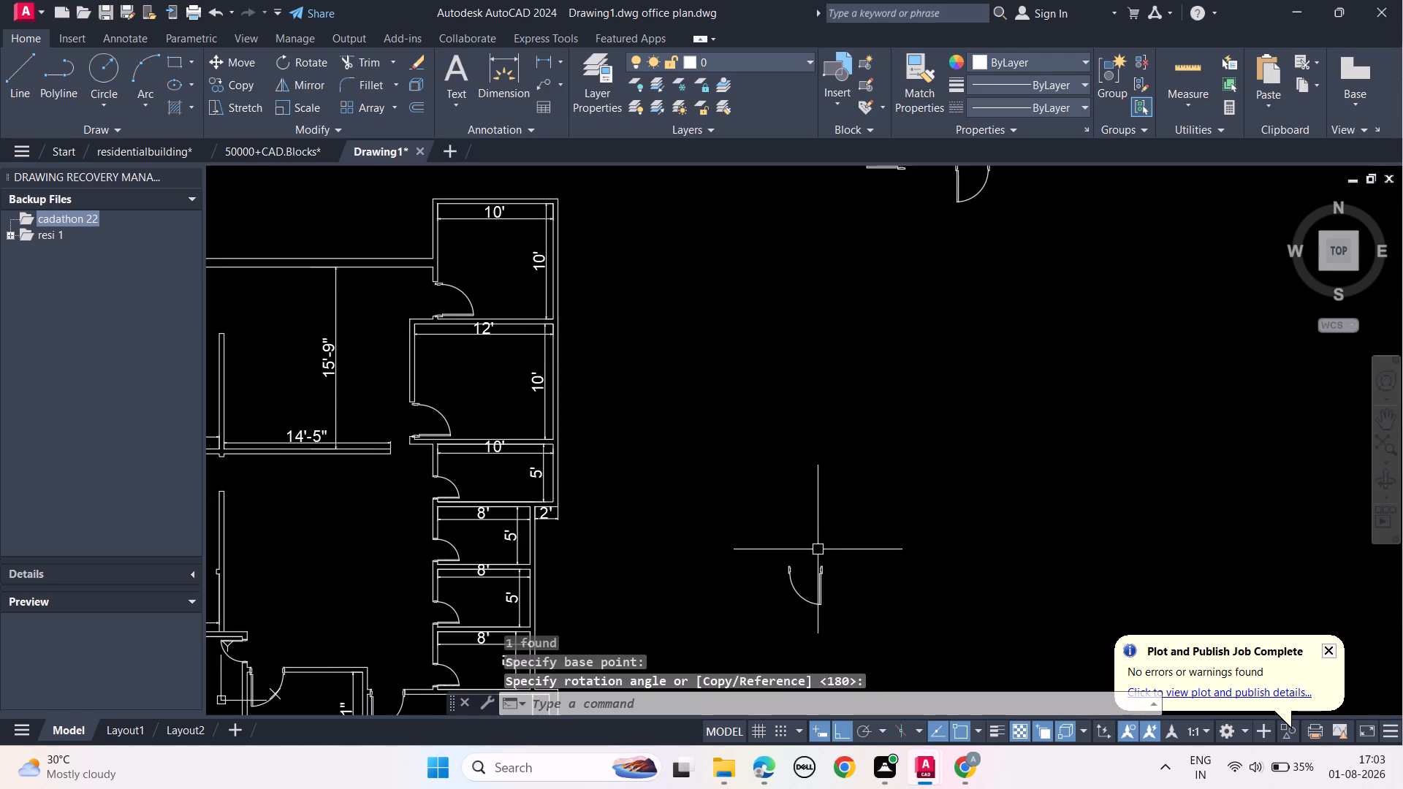
{"action": "middle_click_drag", "start_coordinate": [844, 611], "coordinate": [852, 572]}
{"action": "left_click_drag", "start_coordinate": [840, 590], "coordinate": [830, 579]}
{"action": "left_click", "coordinate": [762, 492]}
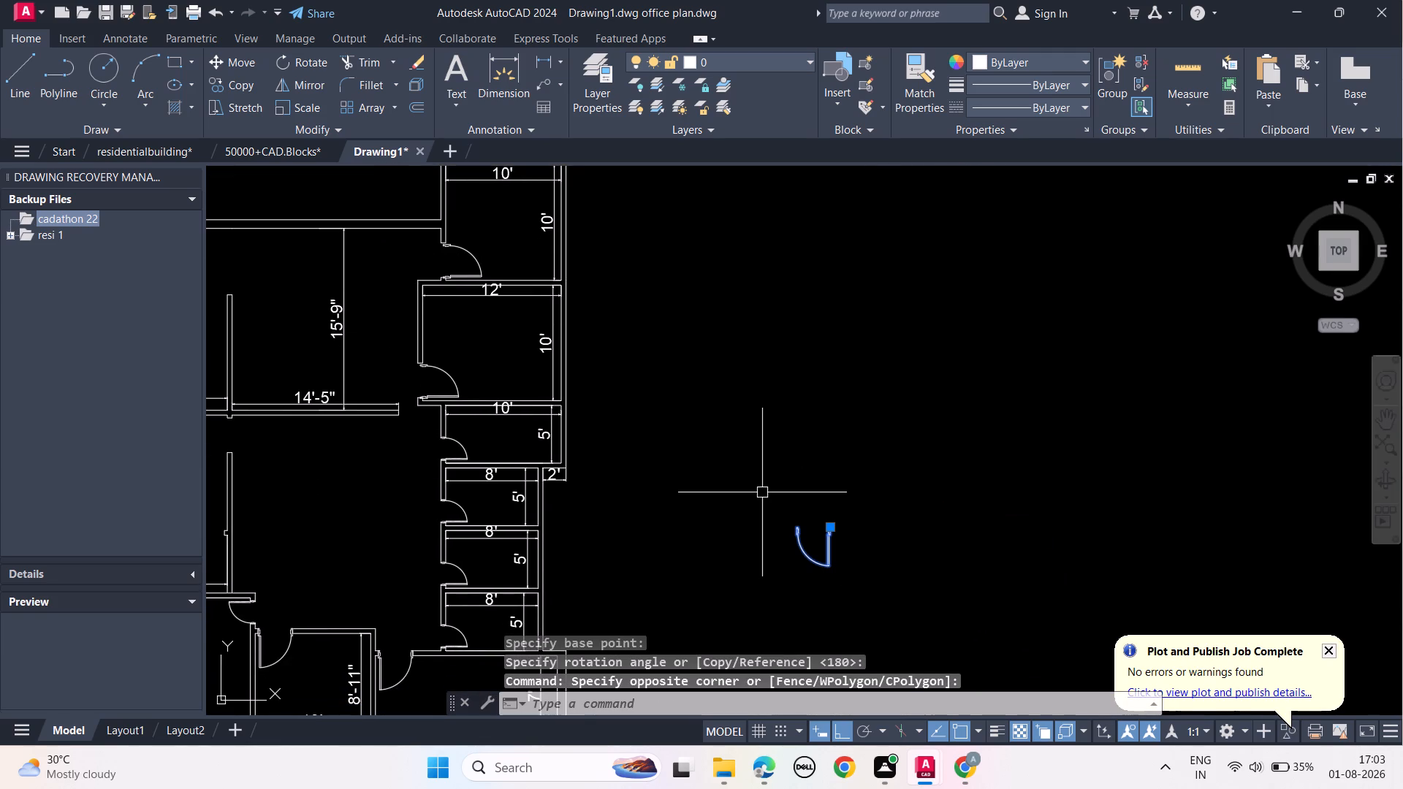
{"action": "type", "text": "COP"}
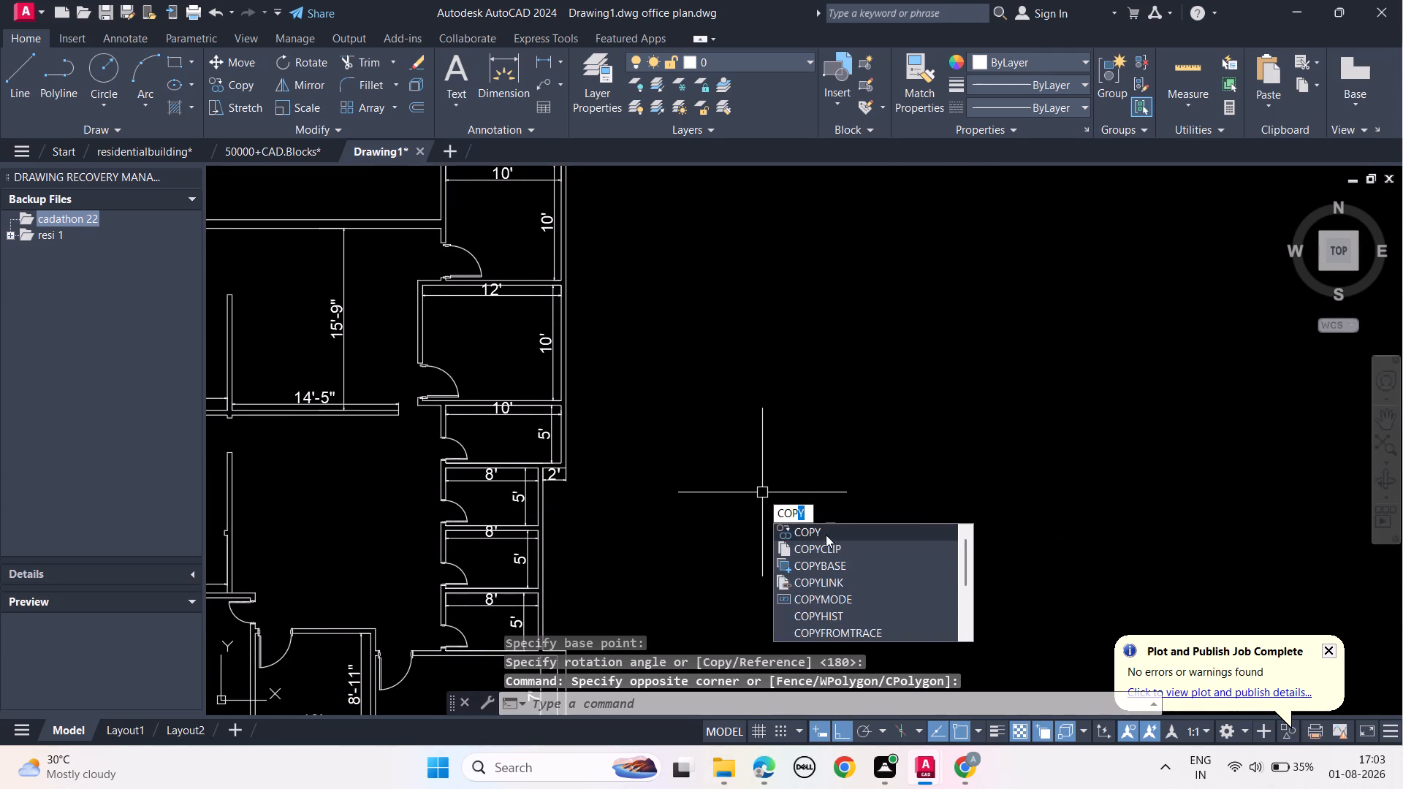
{"action": "left_click", "coordinate": [824, 530]}
{"action": "scroll", "coordinate": [762, 512], "scroll_direction": "up", "scroll_amount": 3}
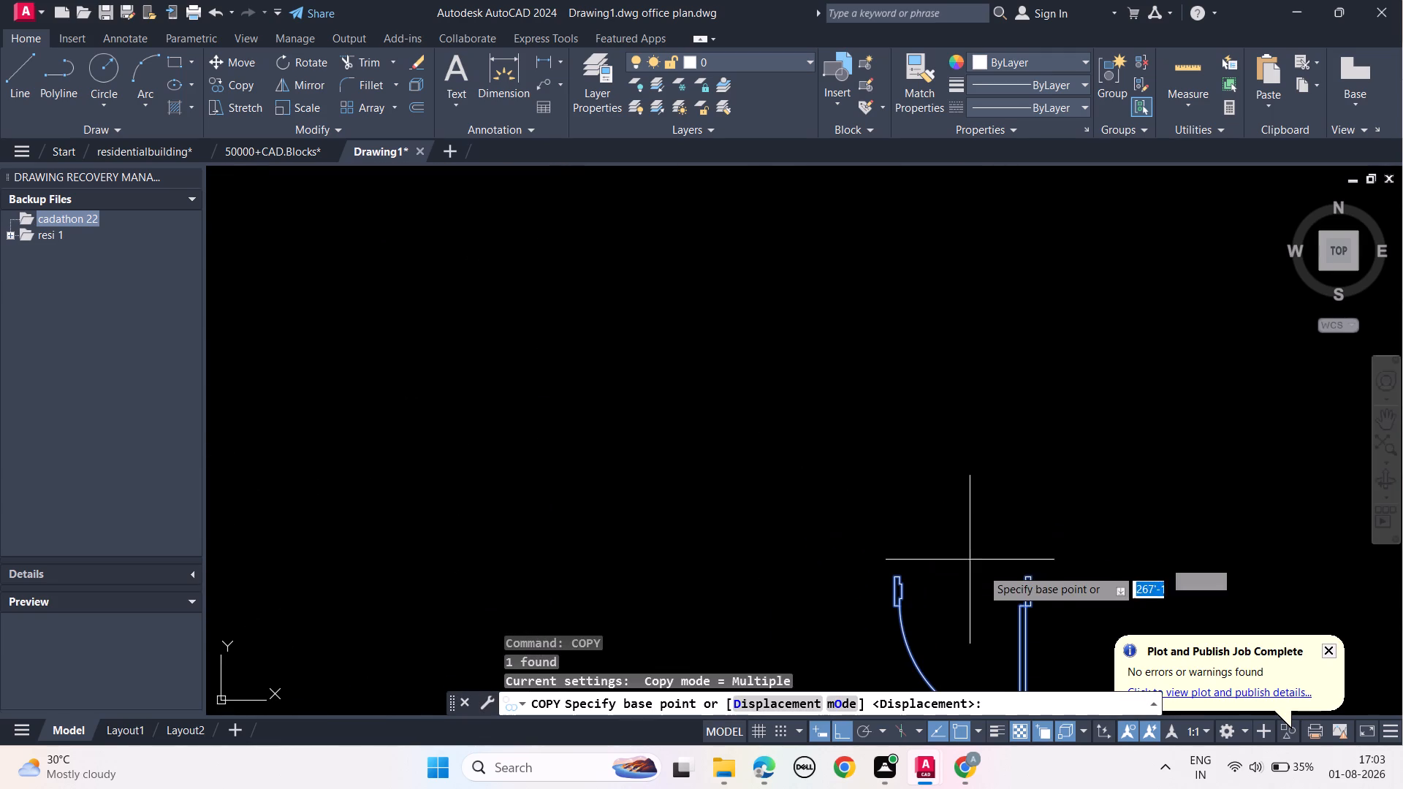
{"action": "left_click", "coordinate": [1035, 591]}
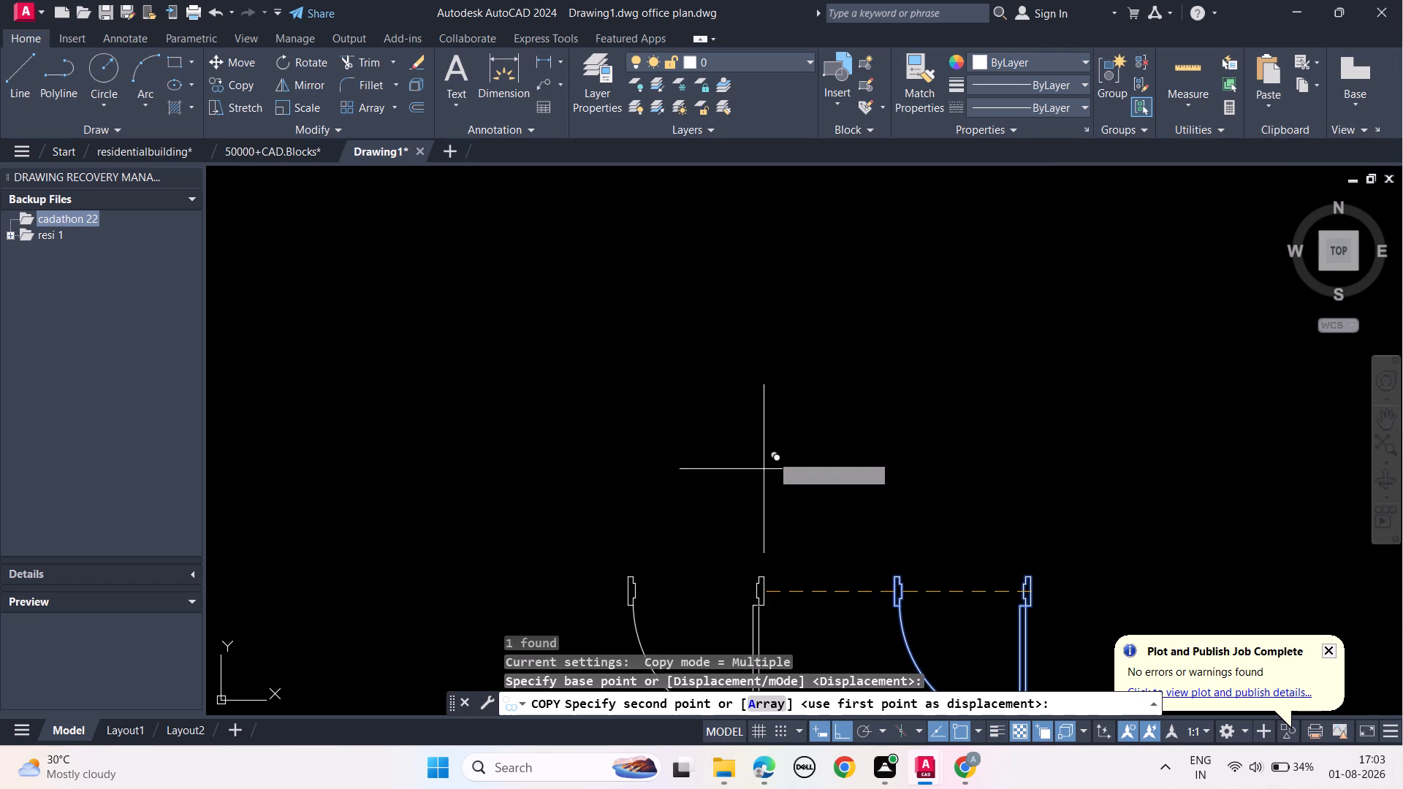
{"action": "left_click", "coordinate": [840, 729]}
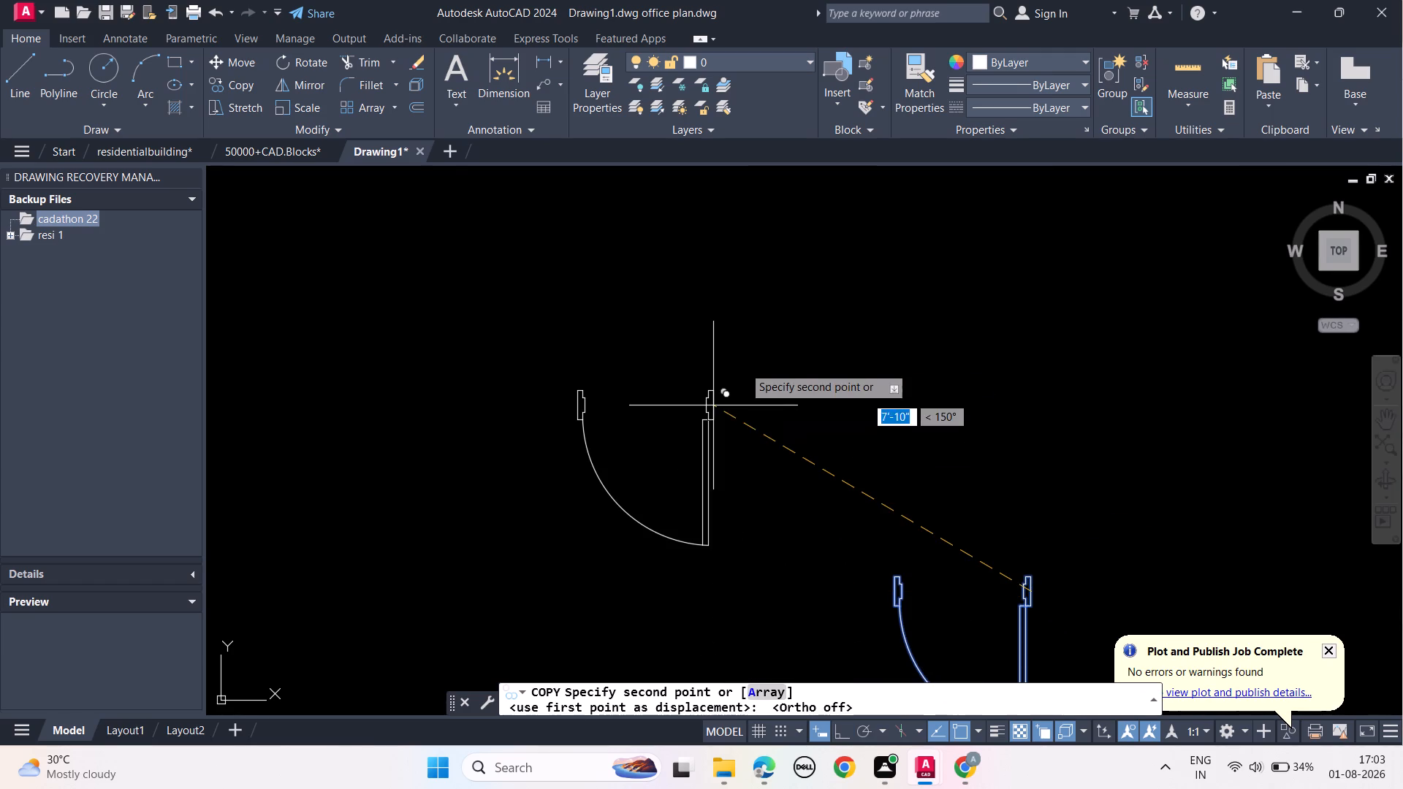
{"action": "scroll", "coordinate": [725, 364], "scroll_direction": "down", "scroll_amount": 3}
{"action": "middle_click_drag", "start_coordinate": [708, 400], "coordinate": [916, 385]}
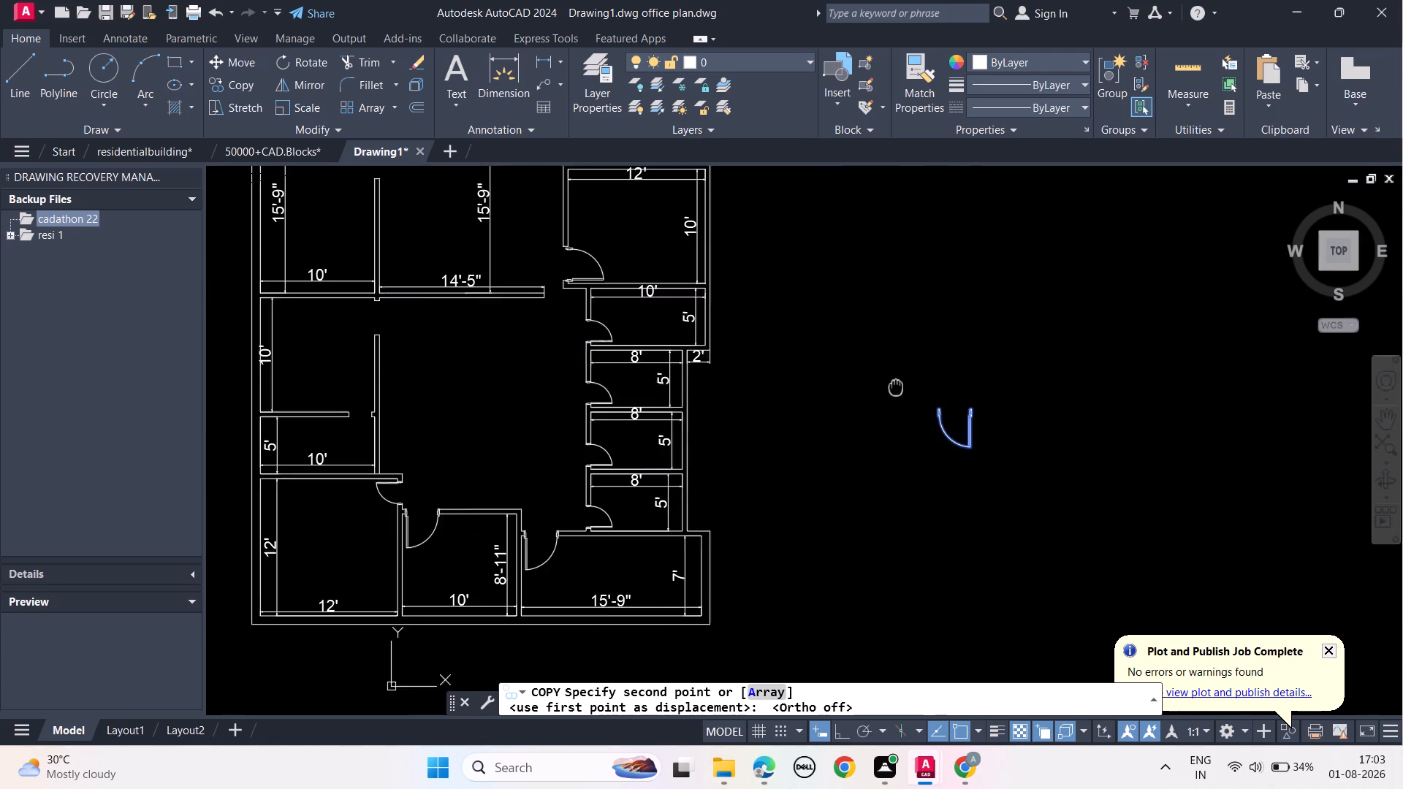
{"action": "middle_click_drag", "start_coordinate": [916, 385], "coordinate": [1144, 382]}
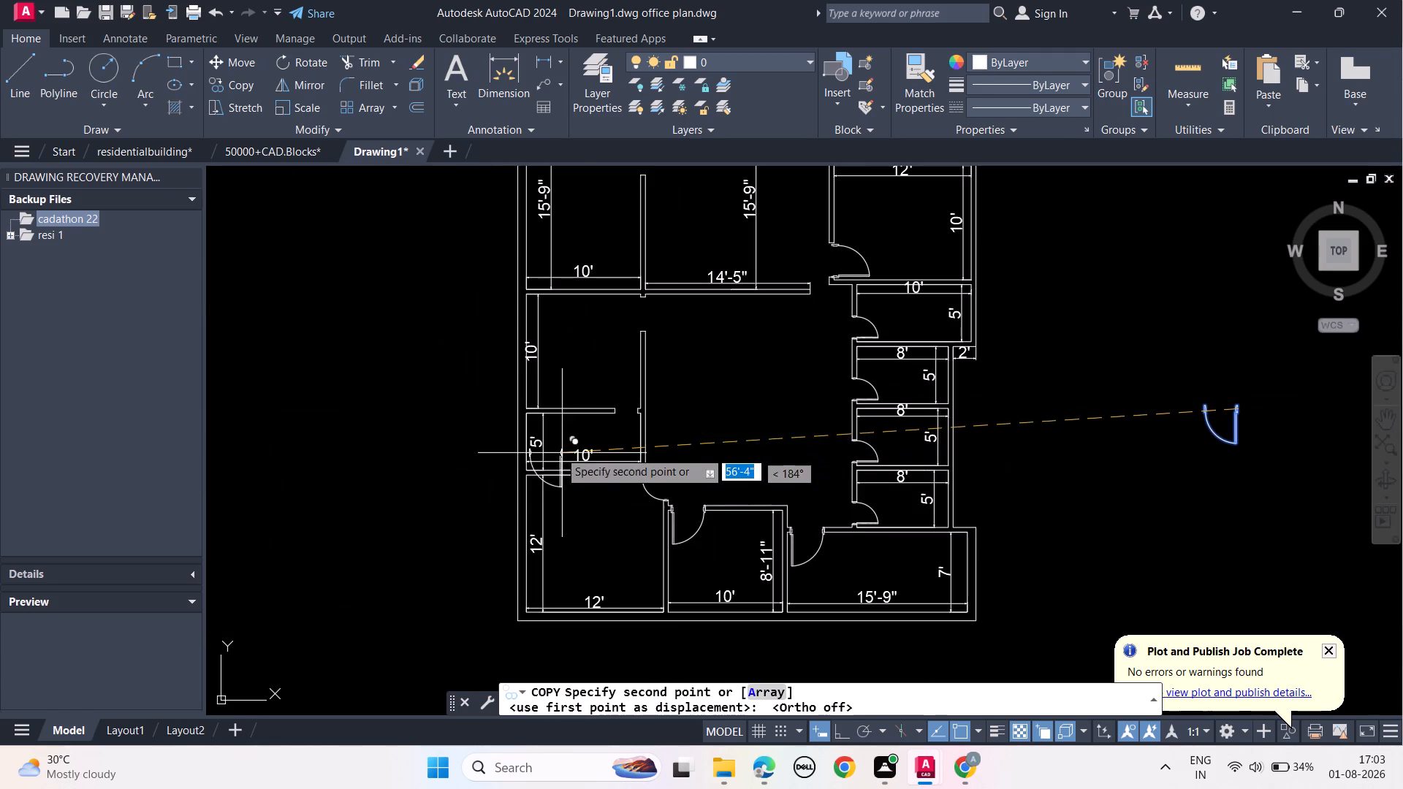
{"action": "scroll", "coordinate": [626, 419], "scroll_direction": "up", "scroll_amount": 2}
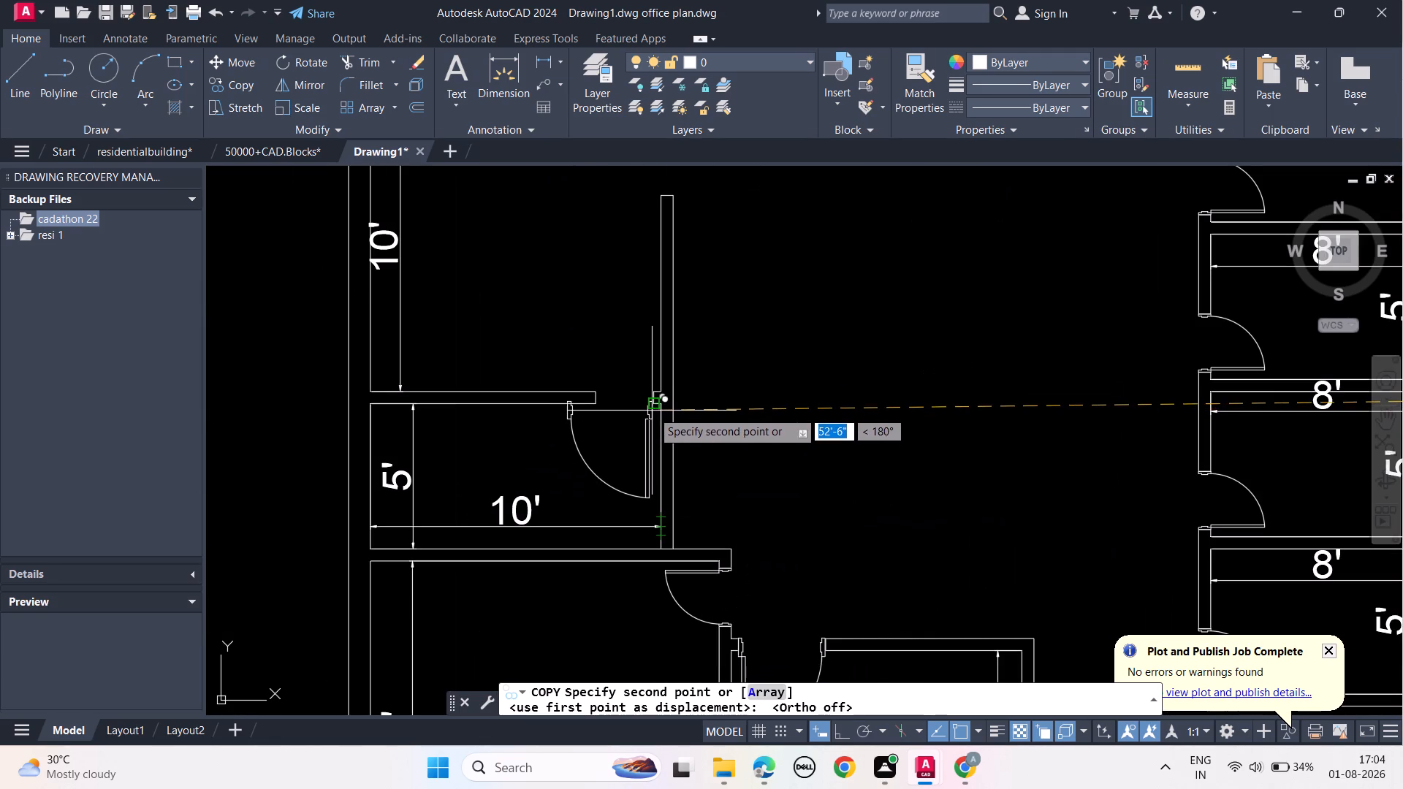
{"action": "scroll", "coordinate": [652, 401], "scroll_direction": "up", "scroll_amount": 3}
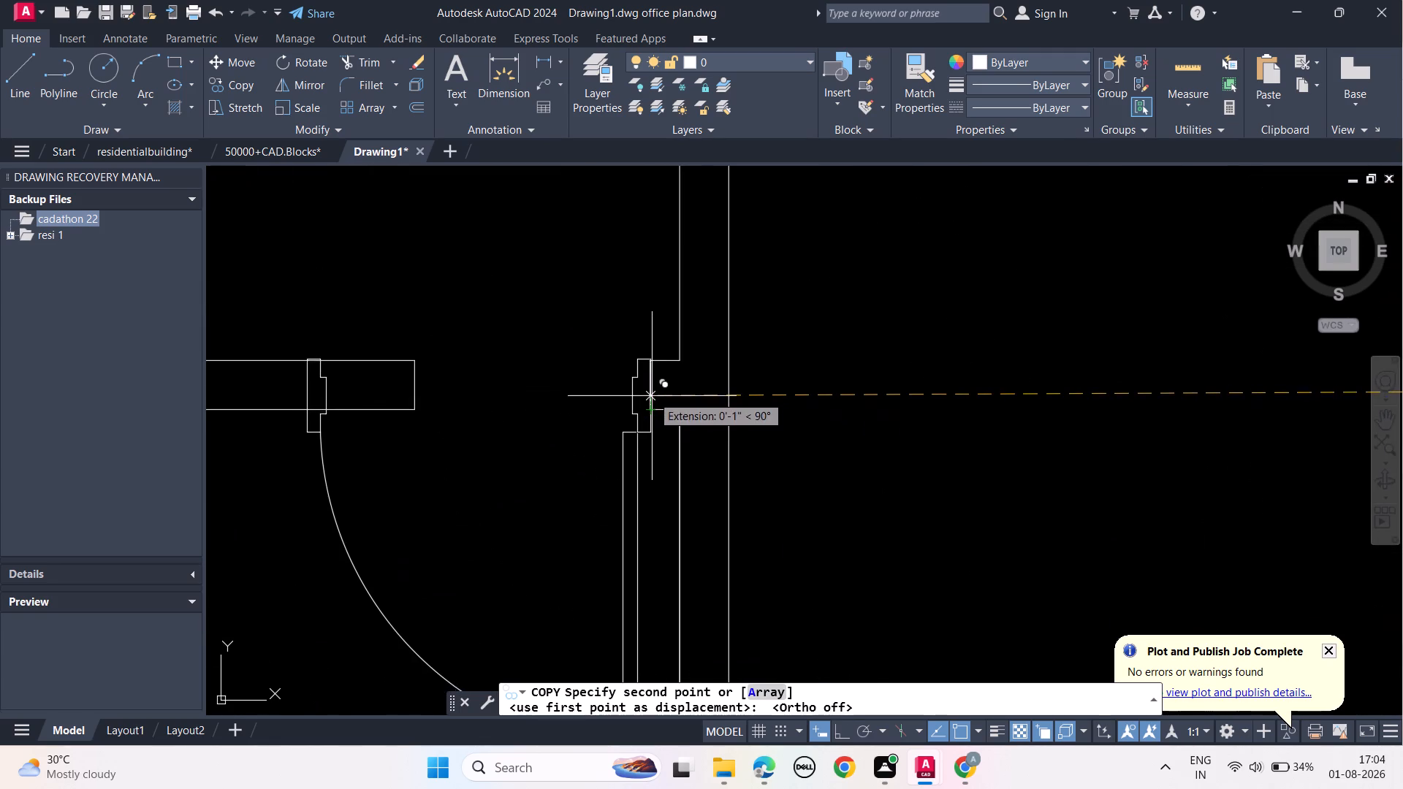
{"action": "left_click", "coordinate": [654, 393]}
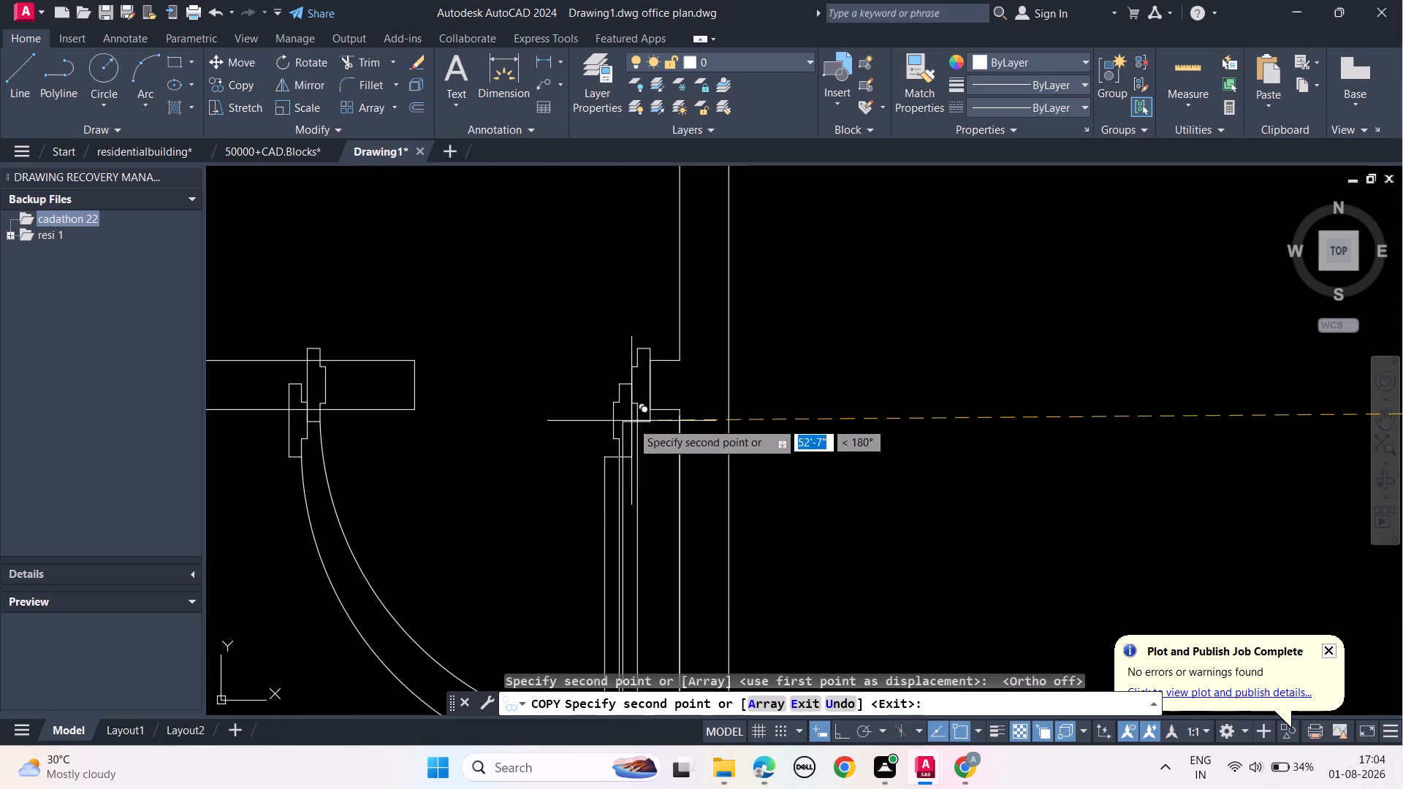
{"action": "key", "text": "Escape"}
{"action": "key", "text": "Escape"}
{"action": "key", "text": "Escape"}
{"action": "scroll", "coordinate": [629, 424], "scroll_direction": "down", "scroll_amount": 2}
{"action": "middle_click_drag", "start_coordinate": [566, 462], "coordinate": [569, 427]}
{"action": "key", "text": "Escape"}
{"action": "key", "text": "Escape"}
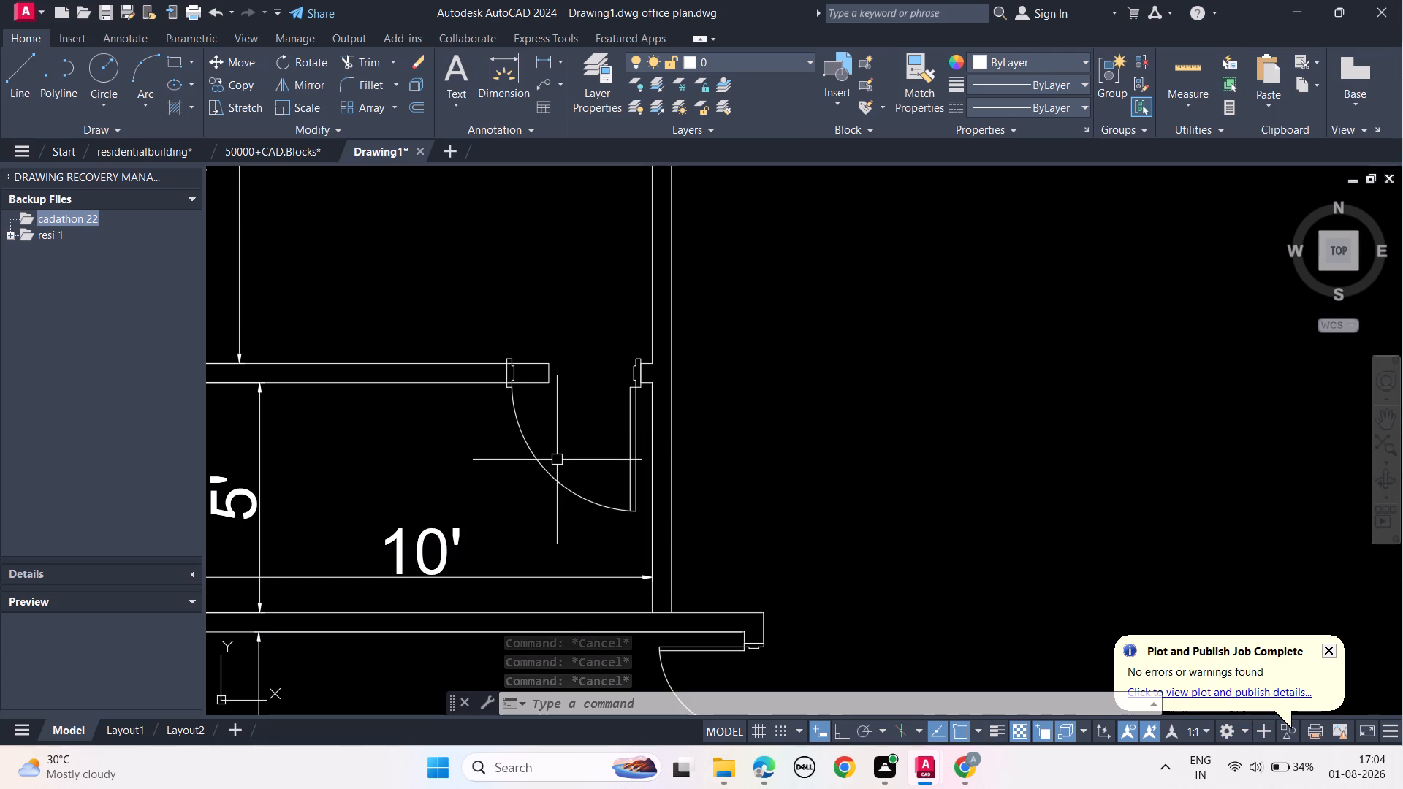
Scale the 10' x 5' room's door down to about two-thirds size, using its leaf's lower free end as base point.
{"action": "left_click", "coordinate": [554, 479]}
{"action": "type", "text": "SC"}
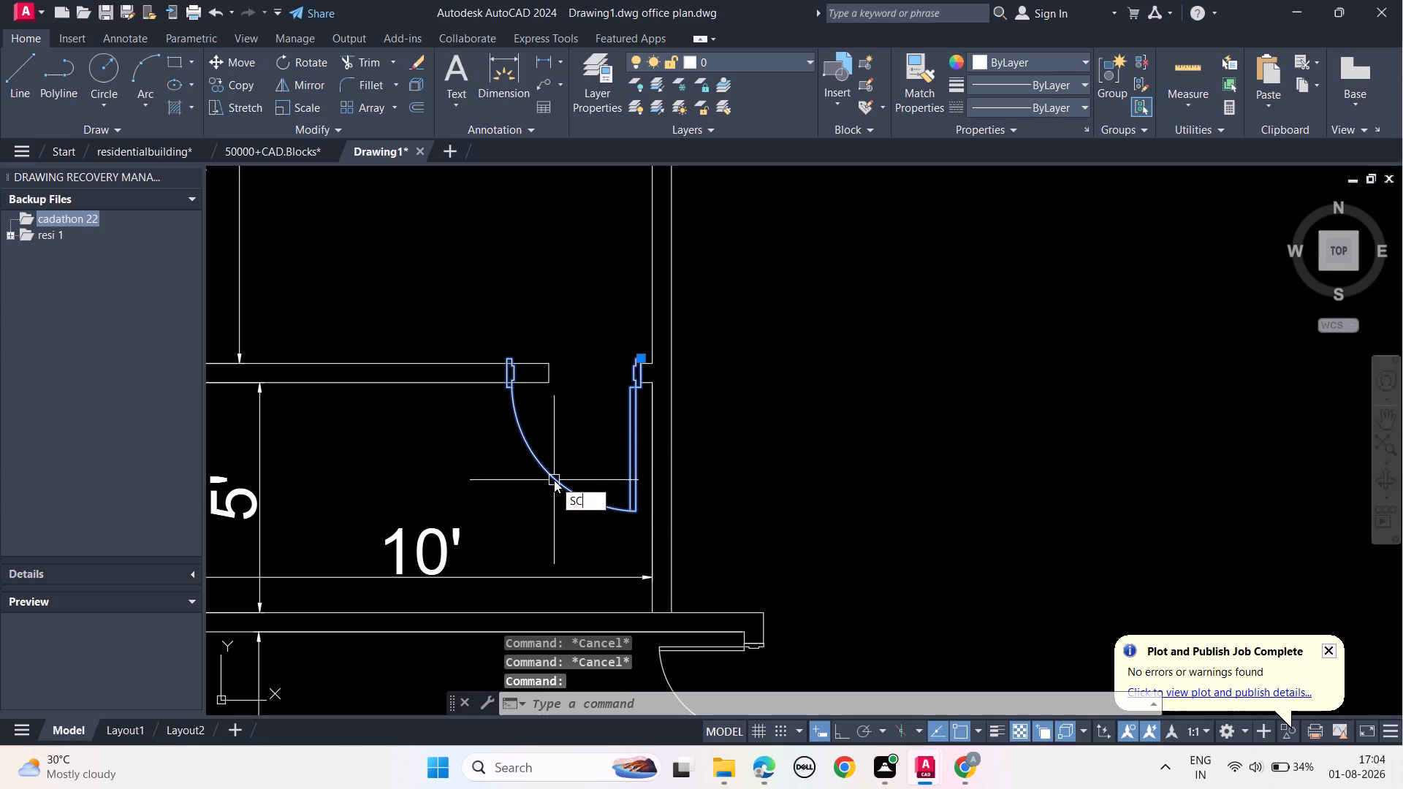
{"action": "left_click", "coordinate": [603, 519]}
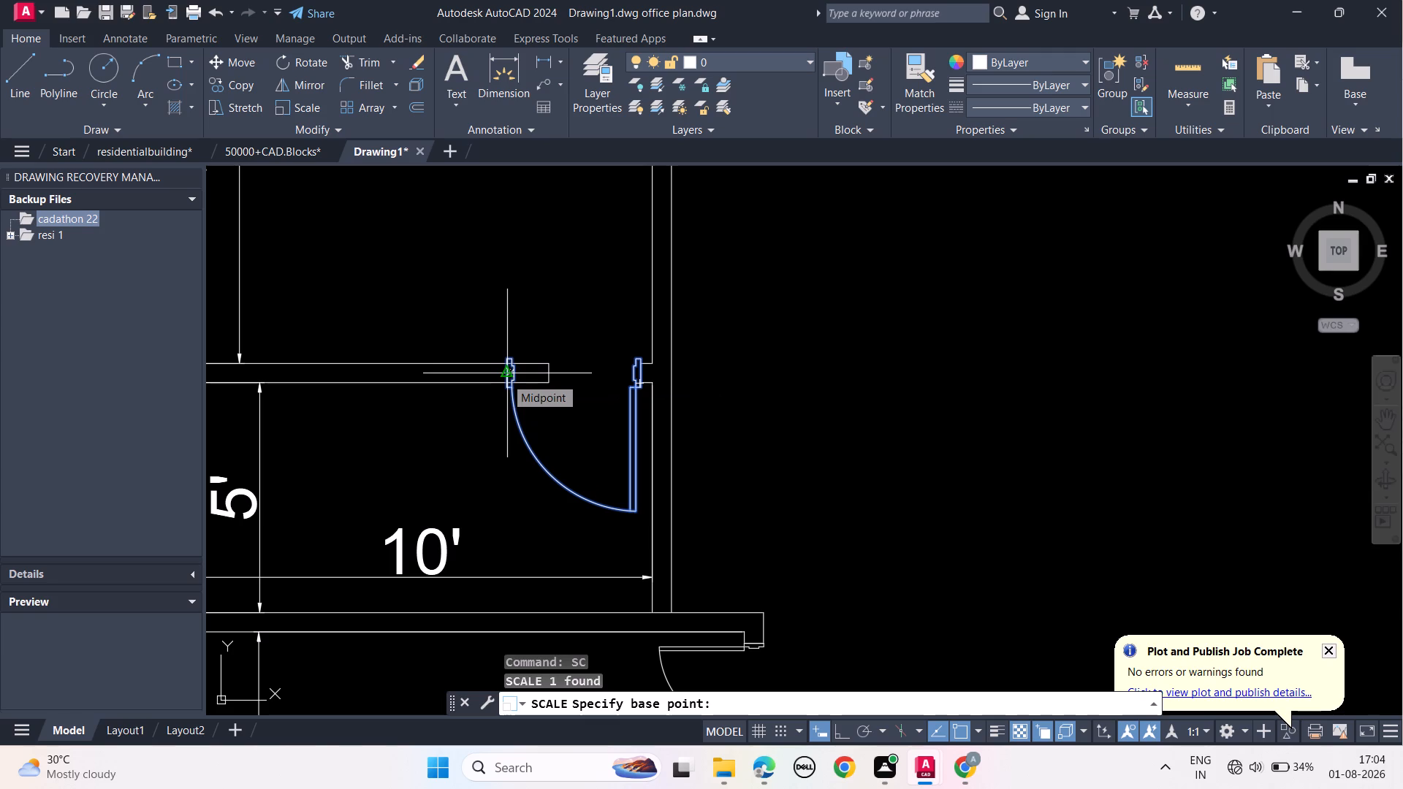
{"action": "scroll", "coordinate": [505, 370], "scroll_direction": "up", "scroll_amount": 2}
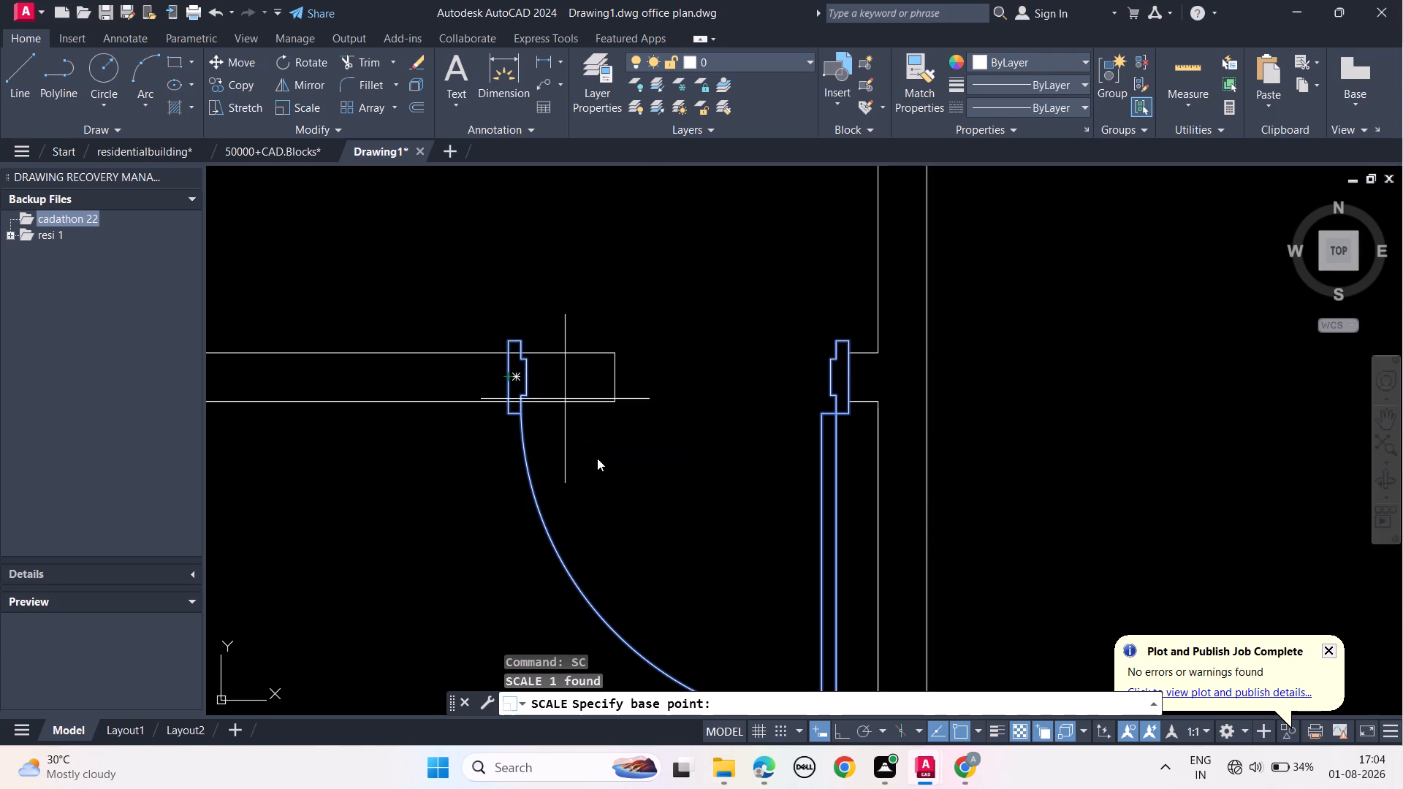
{"action": "scroll", "coordinate": [603, 459], "scroll_direction": "down", "scroll_amount": 1}
{"action": "middle_click_drag", "start_coordinate": [639, 484], "coordinate": [615, 417]}
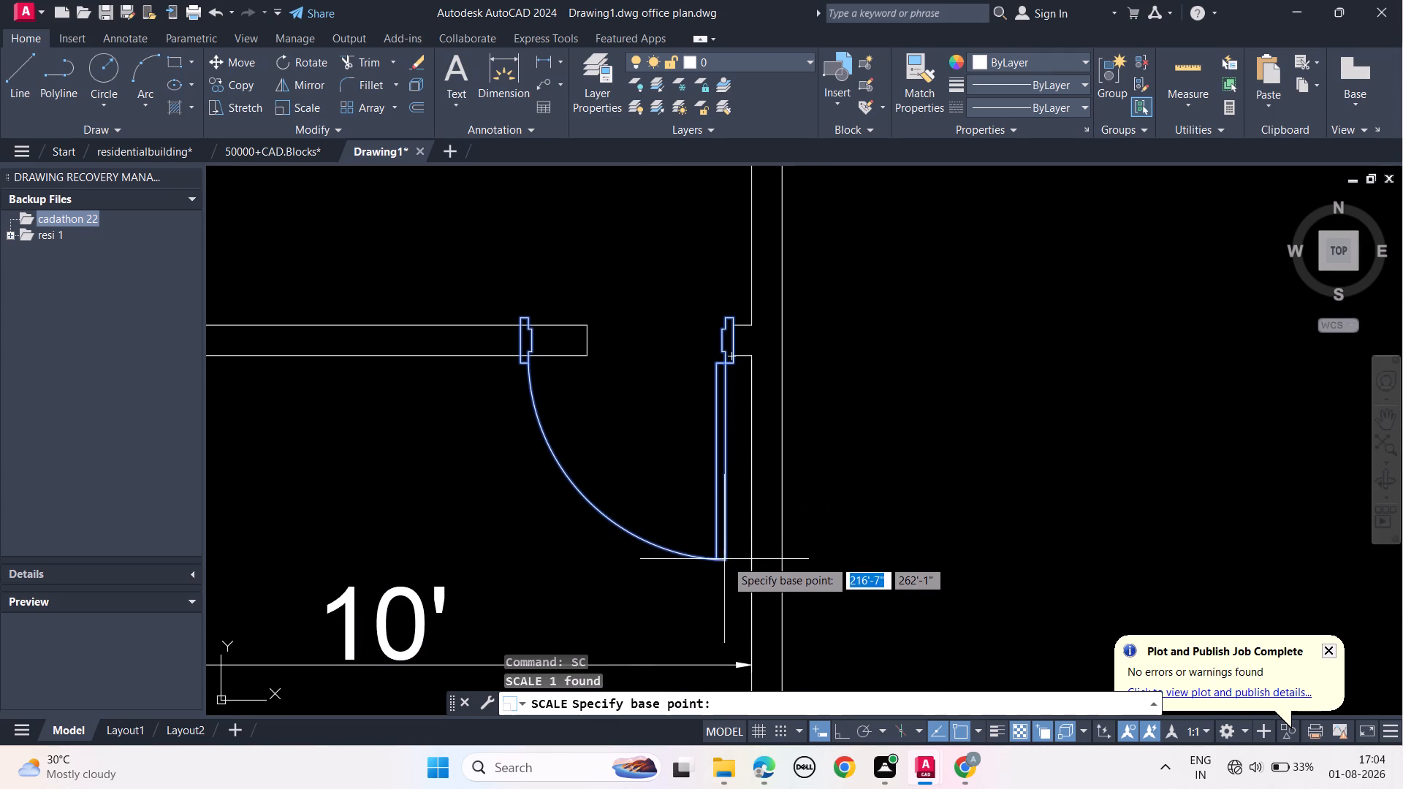
{"action": "left_click", "coordinate": [727, 560]}
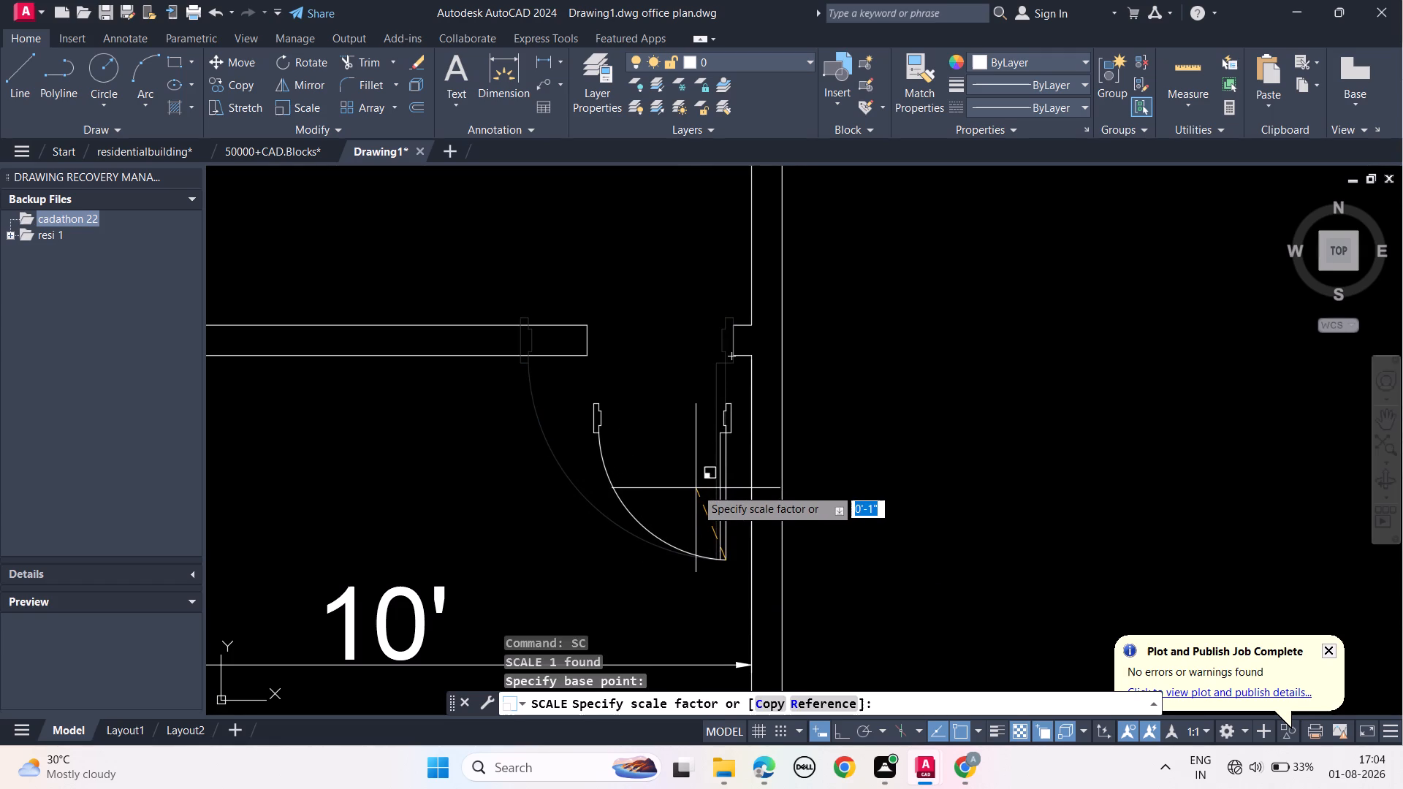
{"action": "left_click", "coordinate": [696, 487]}
{"action": "key", "text": "Escape"}
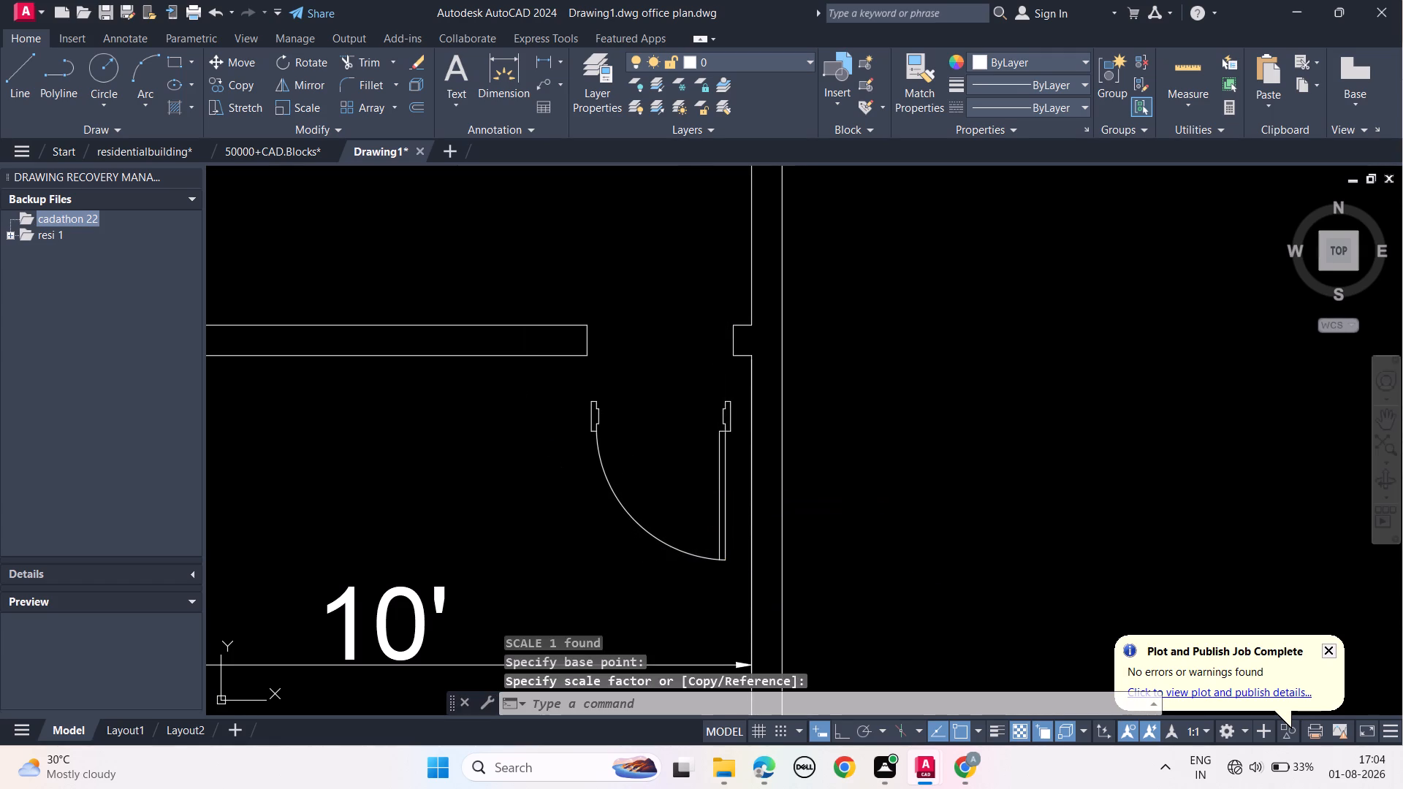
{"action": "key", "text": "Escape"}
{"action": "key", "text": "Escape"}
{"action": "key", "text": "Escape"}
{"action": "key", "text": "Escape"}
{"action": "key", "text": "Escape"}
{"action": "key", "text": "Escape"}
{"action": "key", "text": "Escape"}
{"action": "key", "text": "Escape"}
{"action": "key", "text": "Escape"}
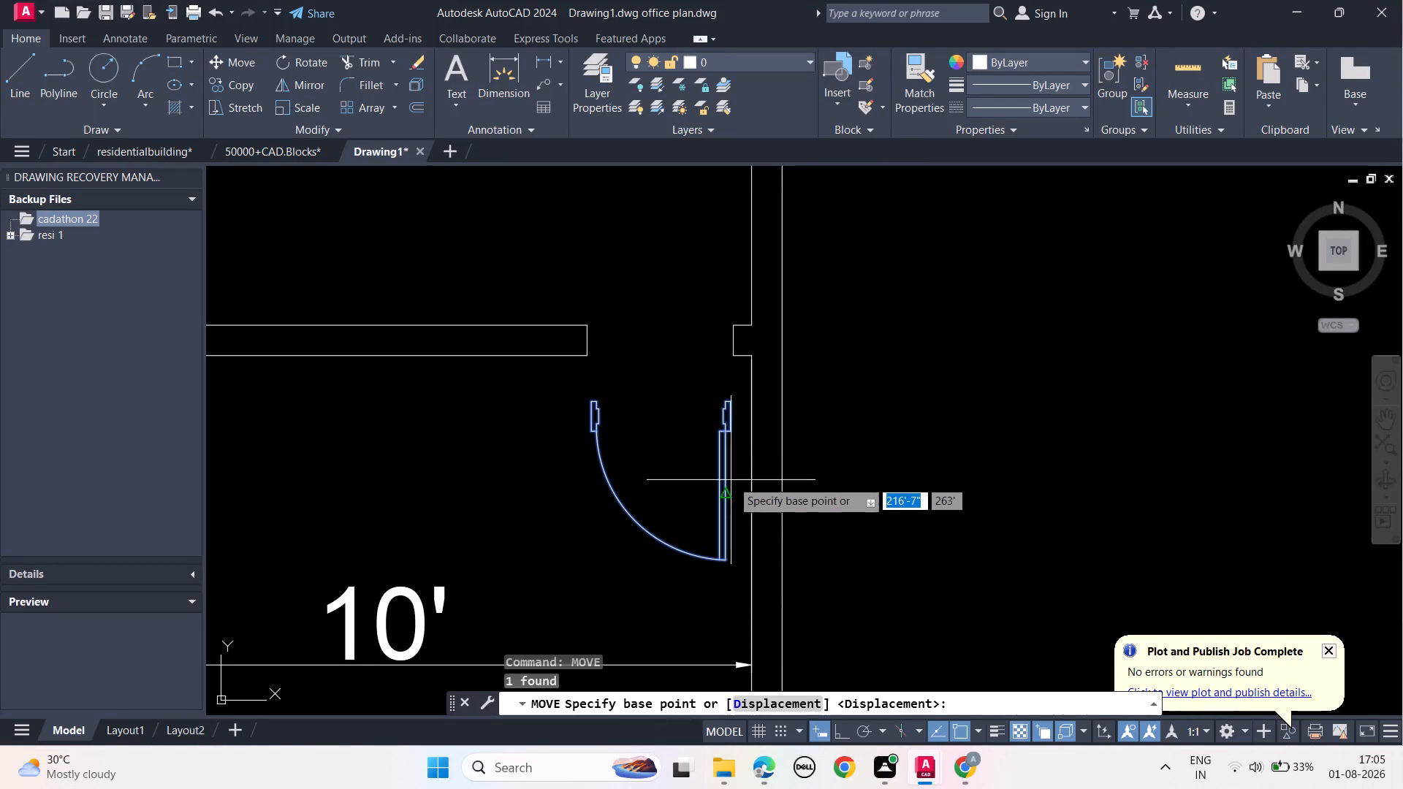
Move the reduced door by its hinge-side jamb's midpoint onto the short wall stub's midpoint at the 10' x 5' room's opening.
{"action": "left_click", "coordinate": [734, 422]}
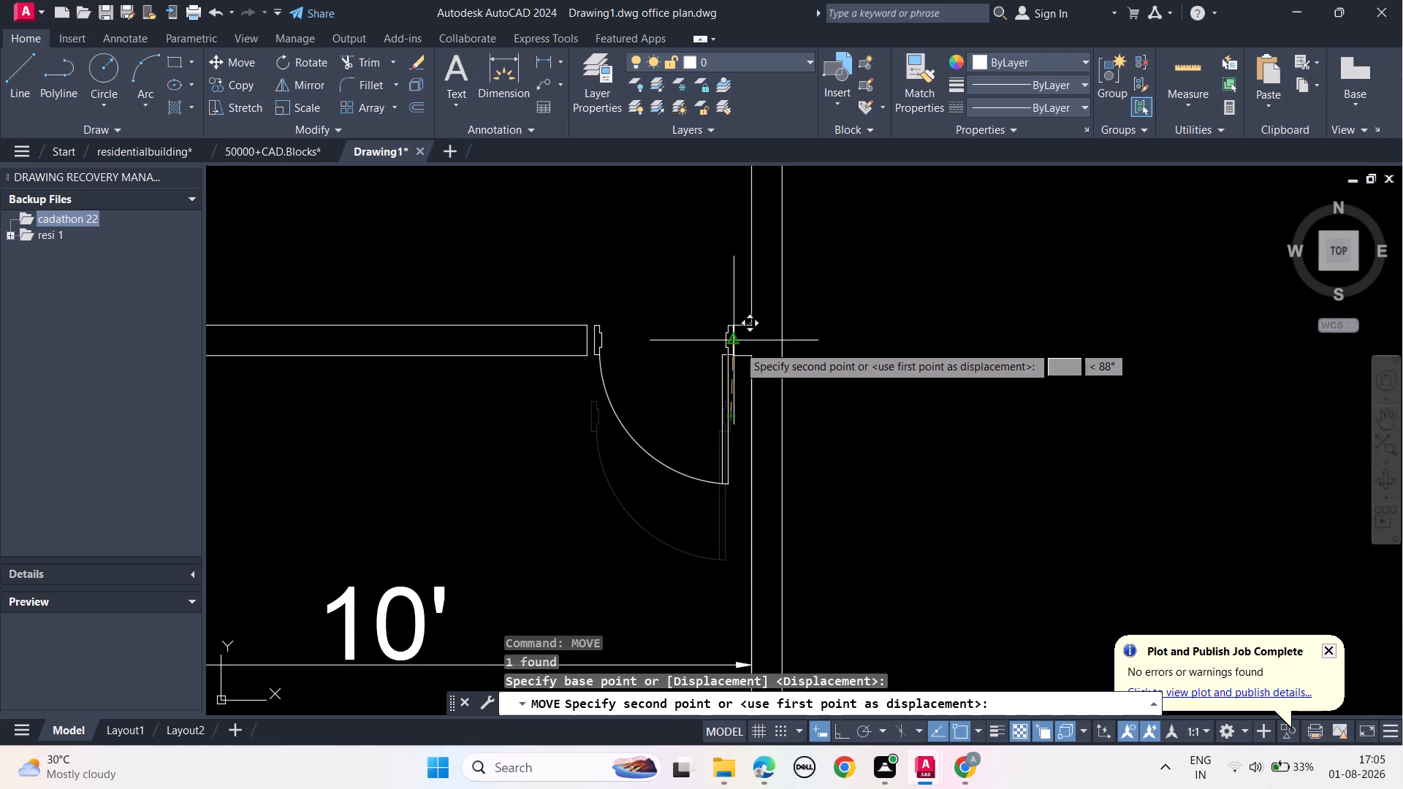
{"action": "left_click", "coordinate": [738, 346]}
{"action": "key", "text": "Escape"}
{"action": "key", "text": "Escape"}
{"action": "key", "text": "Escape"}
{"action": "key", "text": "Escape"}
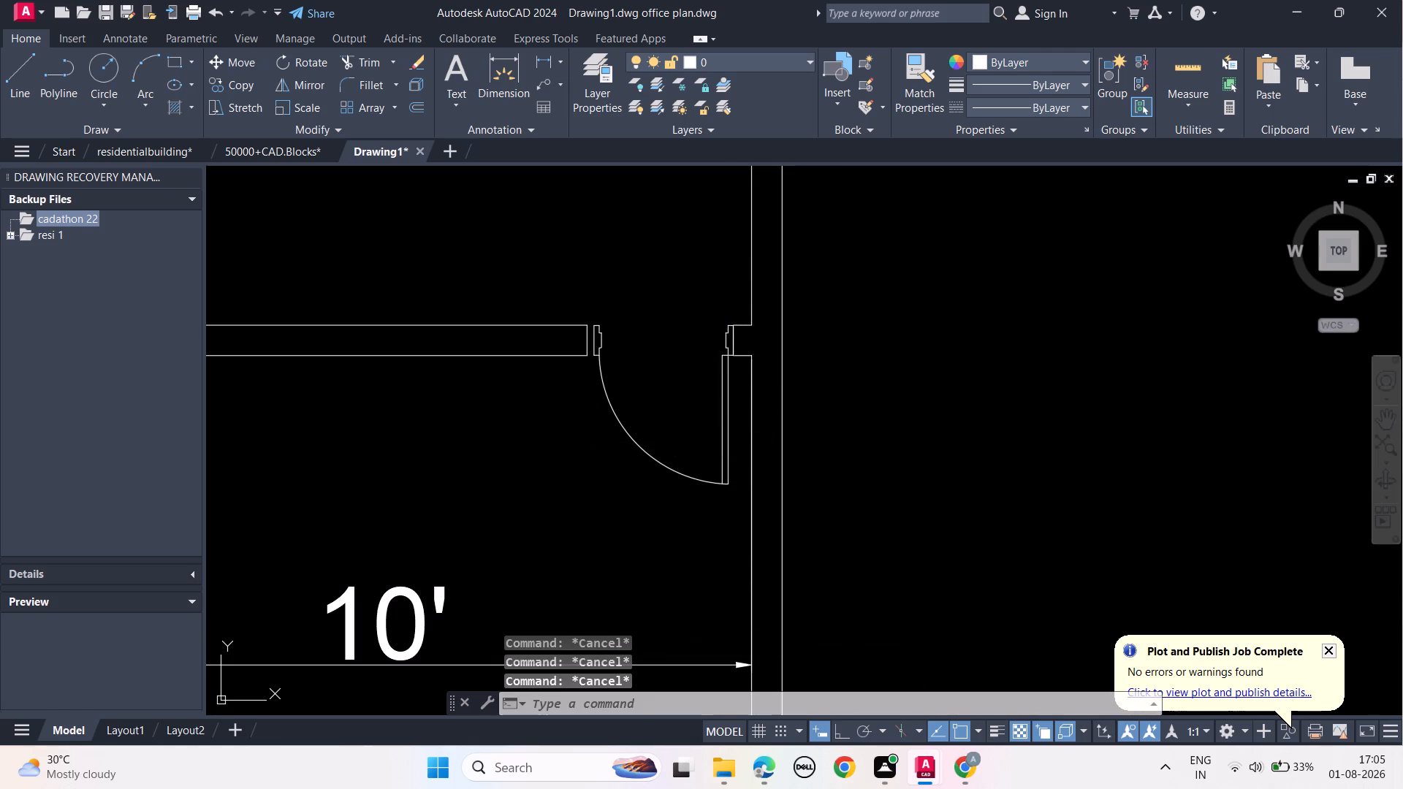
{"action": "key", "text": "Escape"}
Scale the same door up slightly about its leaf's lower end so the far jamb meets the opposite wall end.
{"action": "left_click_drag", "start_coordinate": [733, 491], "coordinate": [729, 481]}
{"action": "left_click", "coordinate": [688, 446]}
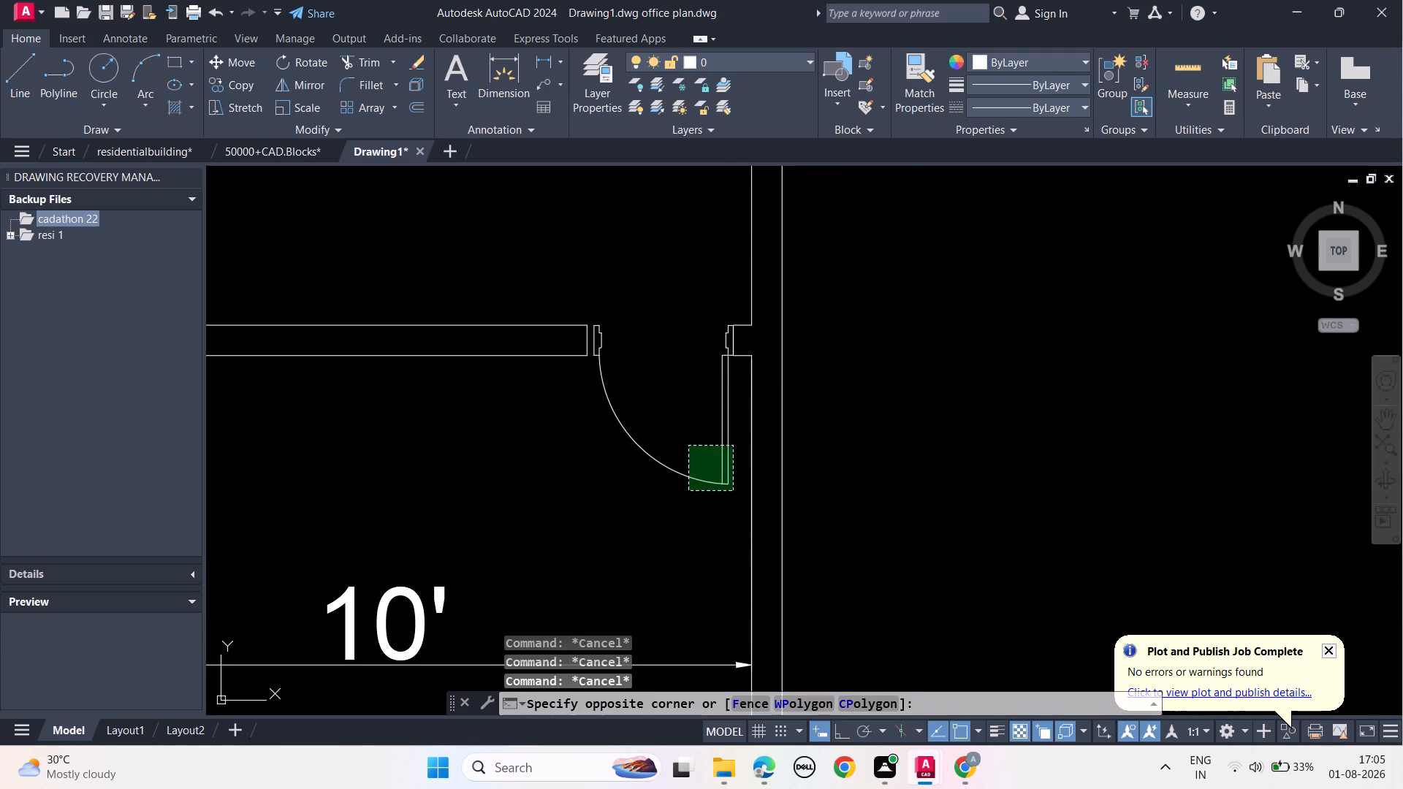
{"action": "type", "text": "SC"}
{"action": "left_click", "coordinate": [720, 486]}
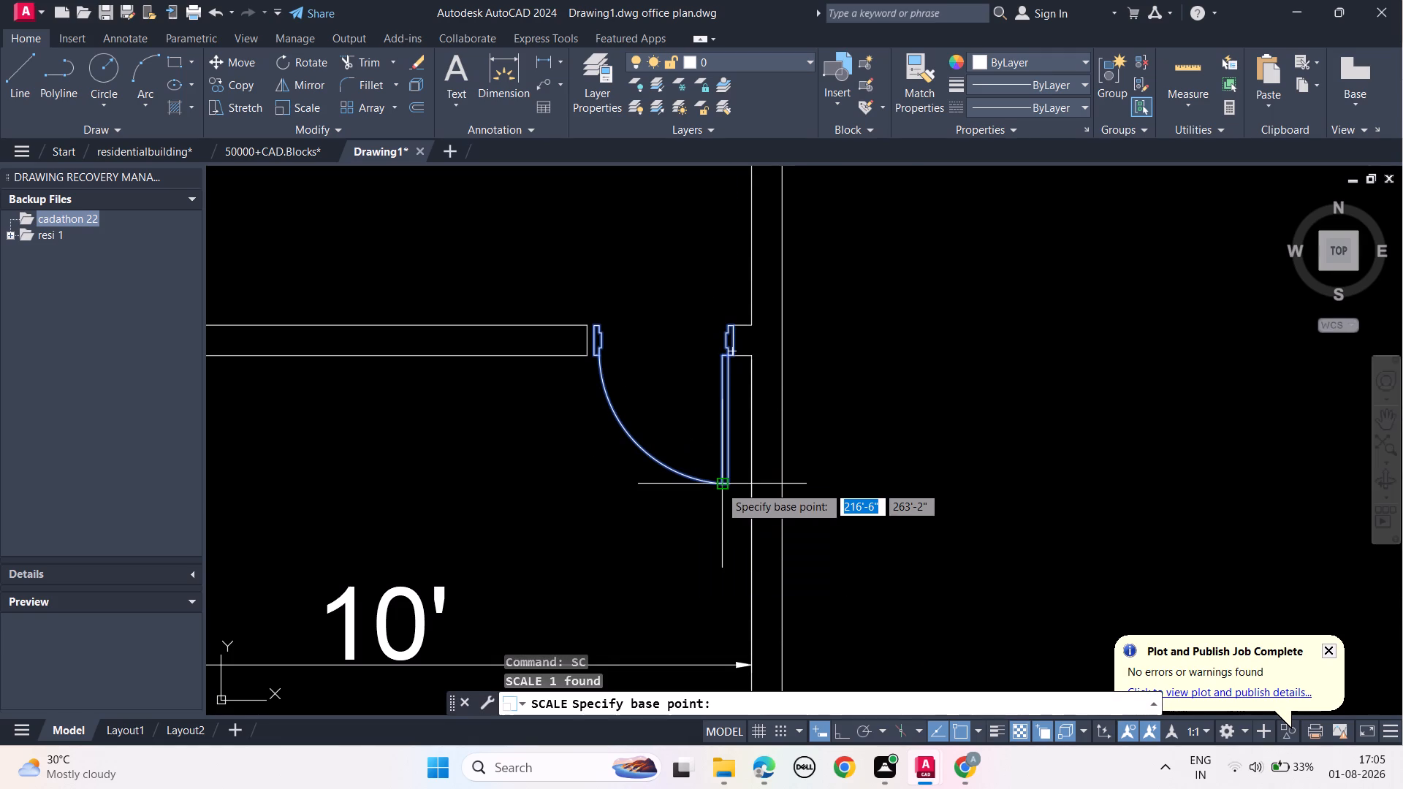
{"action": "left_click_drag", "start_coordinate": [726, 483], "coordinate": [712, 412]}
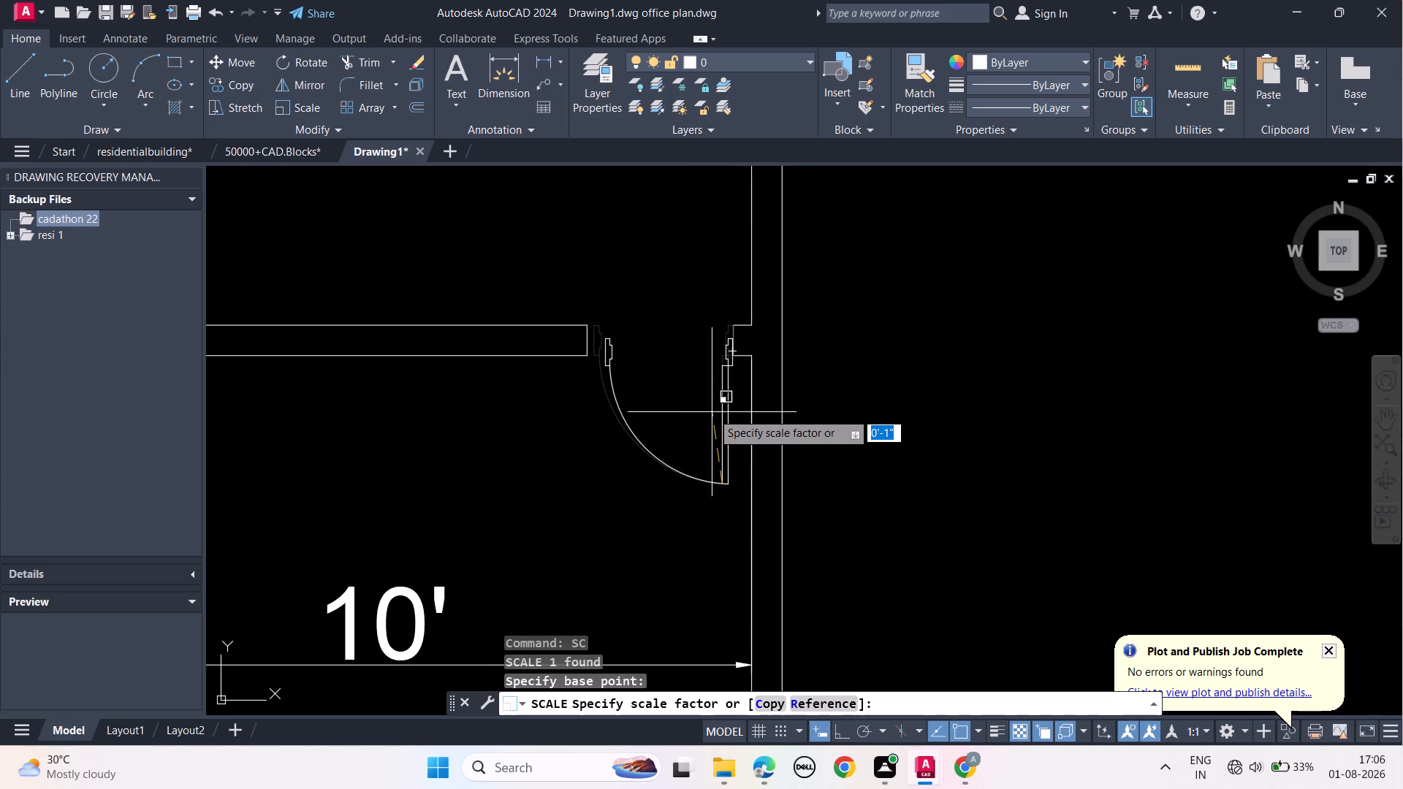
{"action": "left_click_drag", "start_coordinate": [712, 412], "coordinate": [705, 408]}
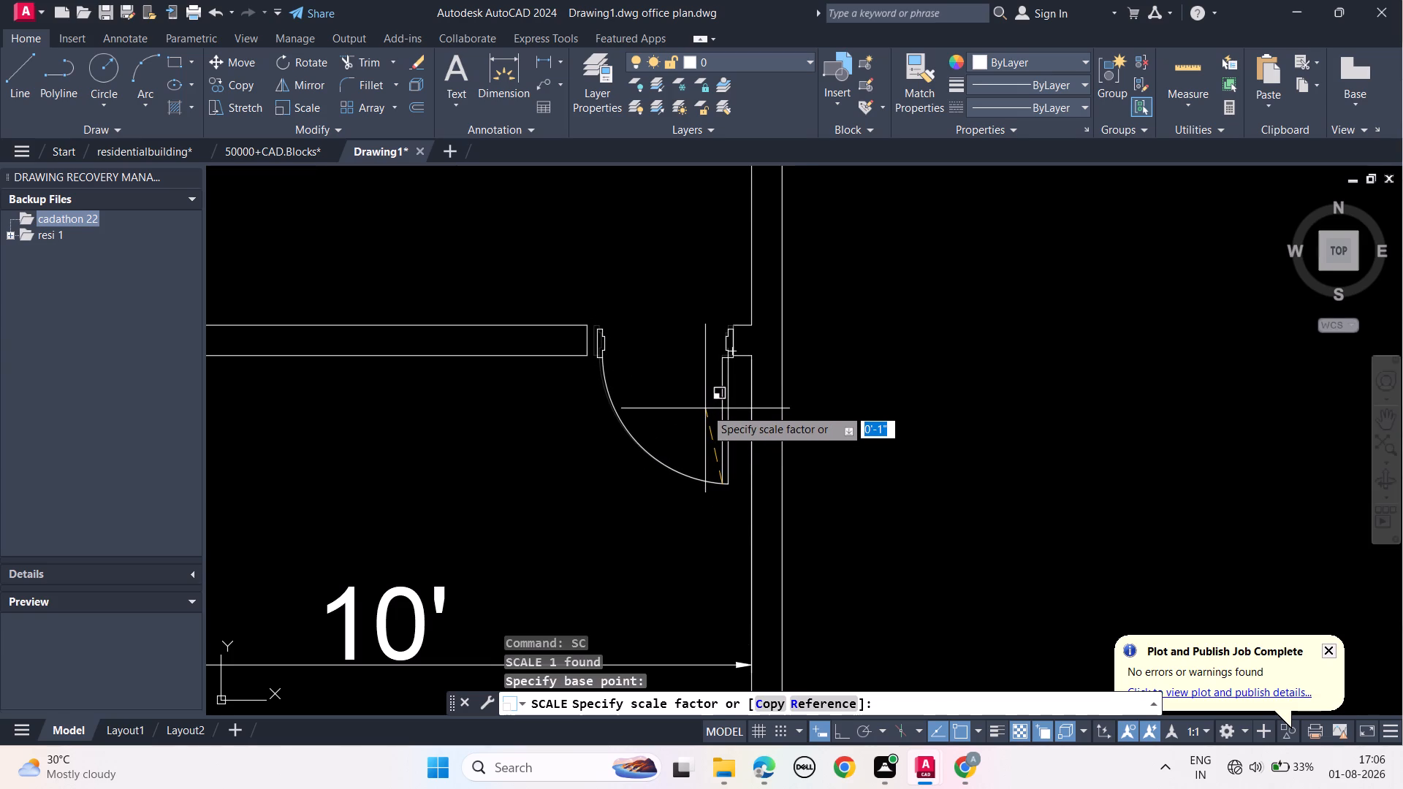
{"action": "left_click_drag", "start_coordinate": [705, 408], "coordinate": [704, 403]}
{"action": "left_click", "coordinate": [704, 403]}
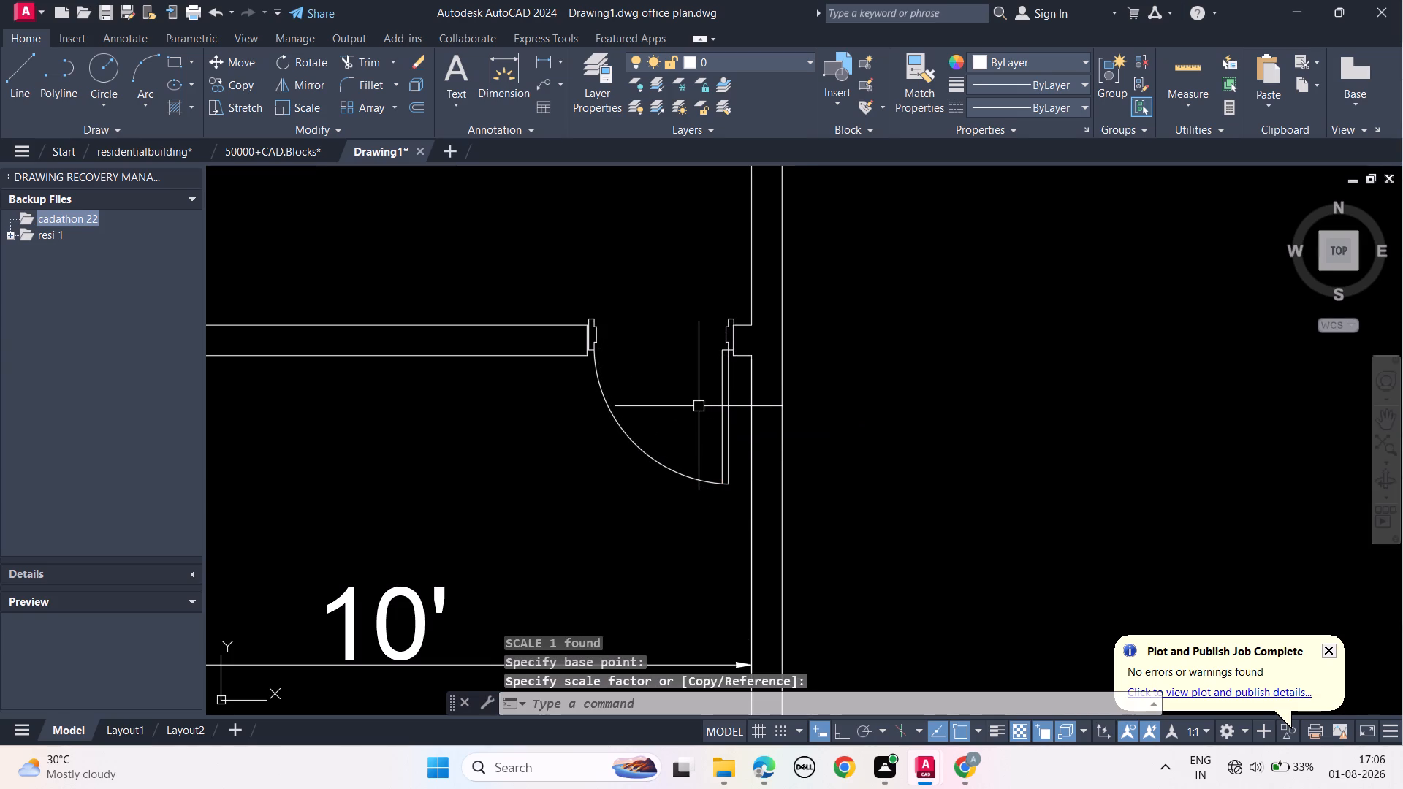
{"action": "key", "text": "Escape"}
{"action": "key", "text": "Escape"}
{"action": "key", "text": "Escape"}
{"action": "key", "text": "Escape"}
{"action": "key", "text": "Escape"}
{"action": "key", "text": "Escape"}
{"action": "key", "text": "Escape"}
{"action": "key", "text": "Escape"}
{"action": "key", "text": "Escape"}
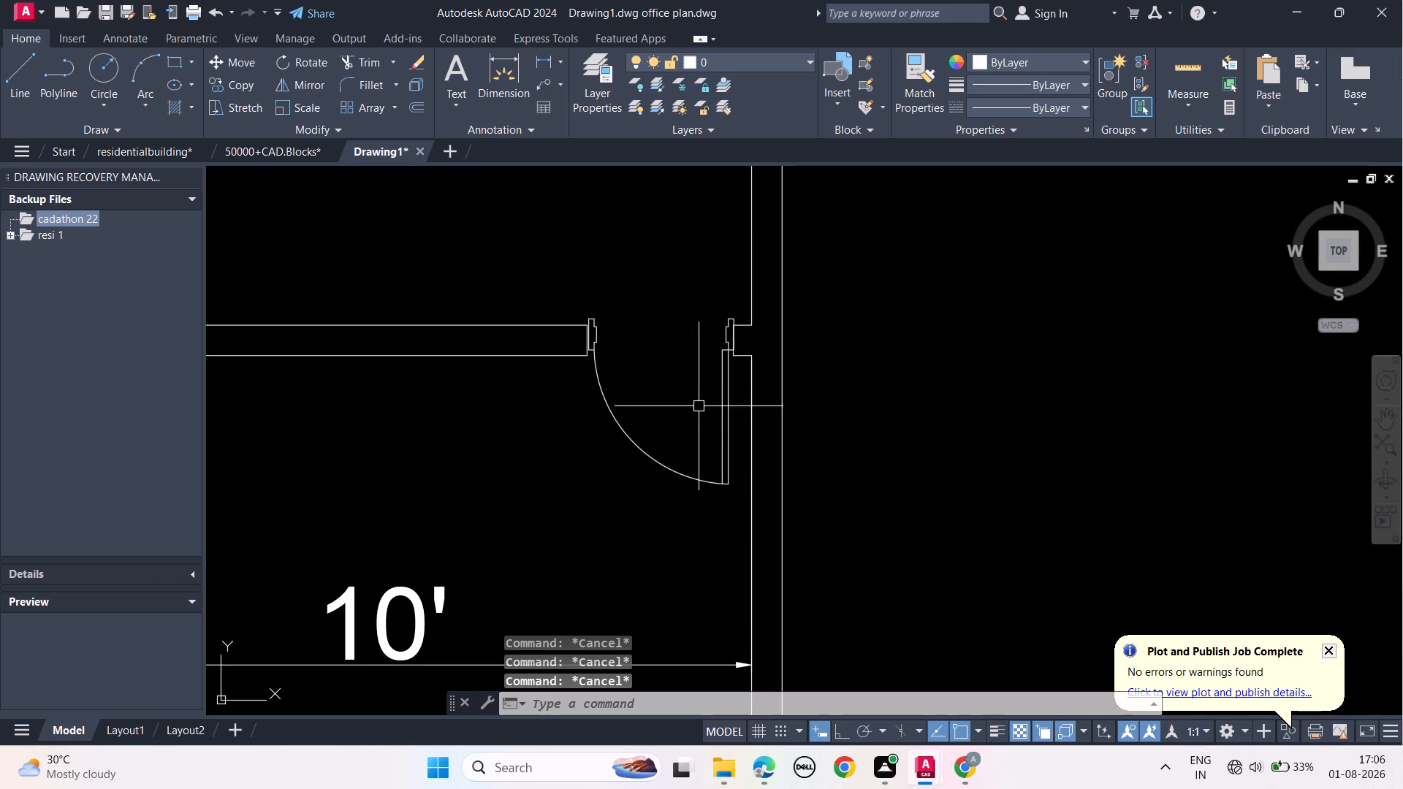
Move the resized door by its hinge-side jamb's midpoint back onto the short wall stub's midpoint.
{"action": "left_click_drag", "start_coordinate": [737, 496], "coordinate": [732, 478]}
{"action": "left_click", "coordinate": [705, 438]}
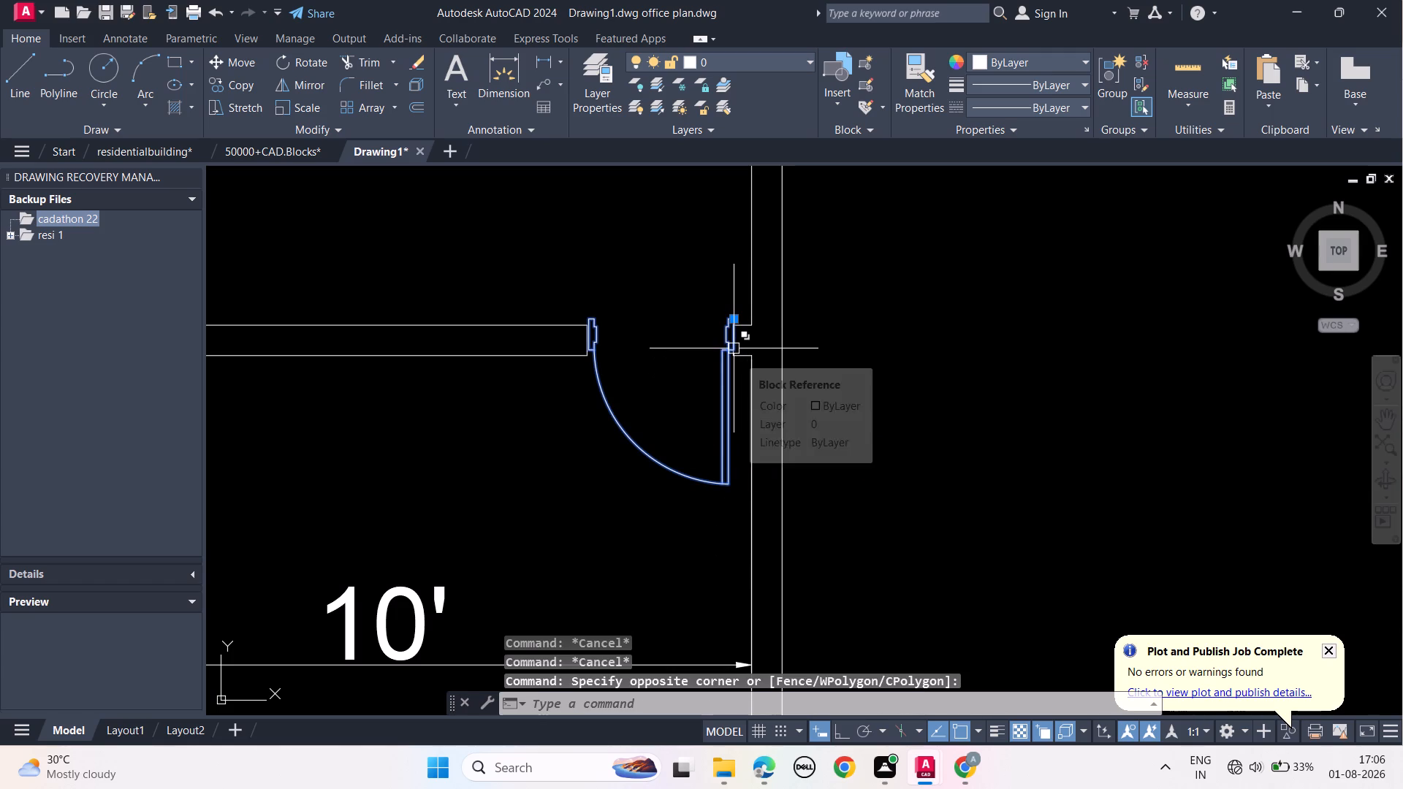
{"action": "type", "text": "MO"}
{"action": "left_click", "coordinate": [761, 403]}
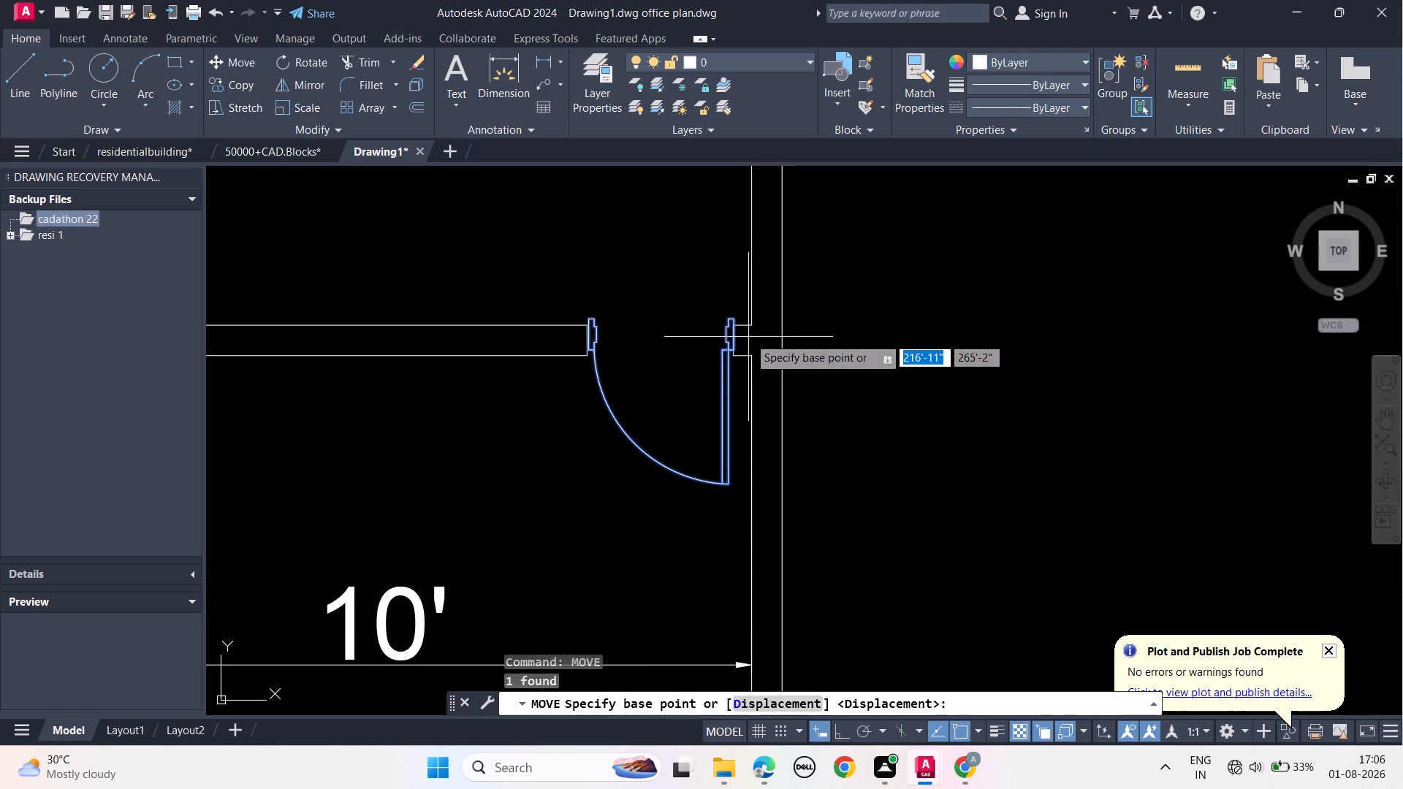
{"action": "left_click", "coordinate": [734, 338]}
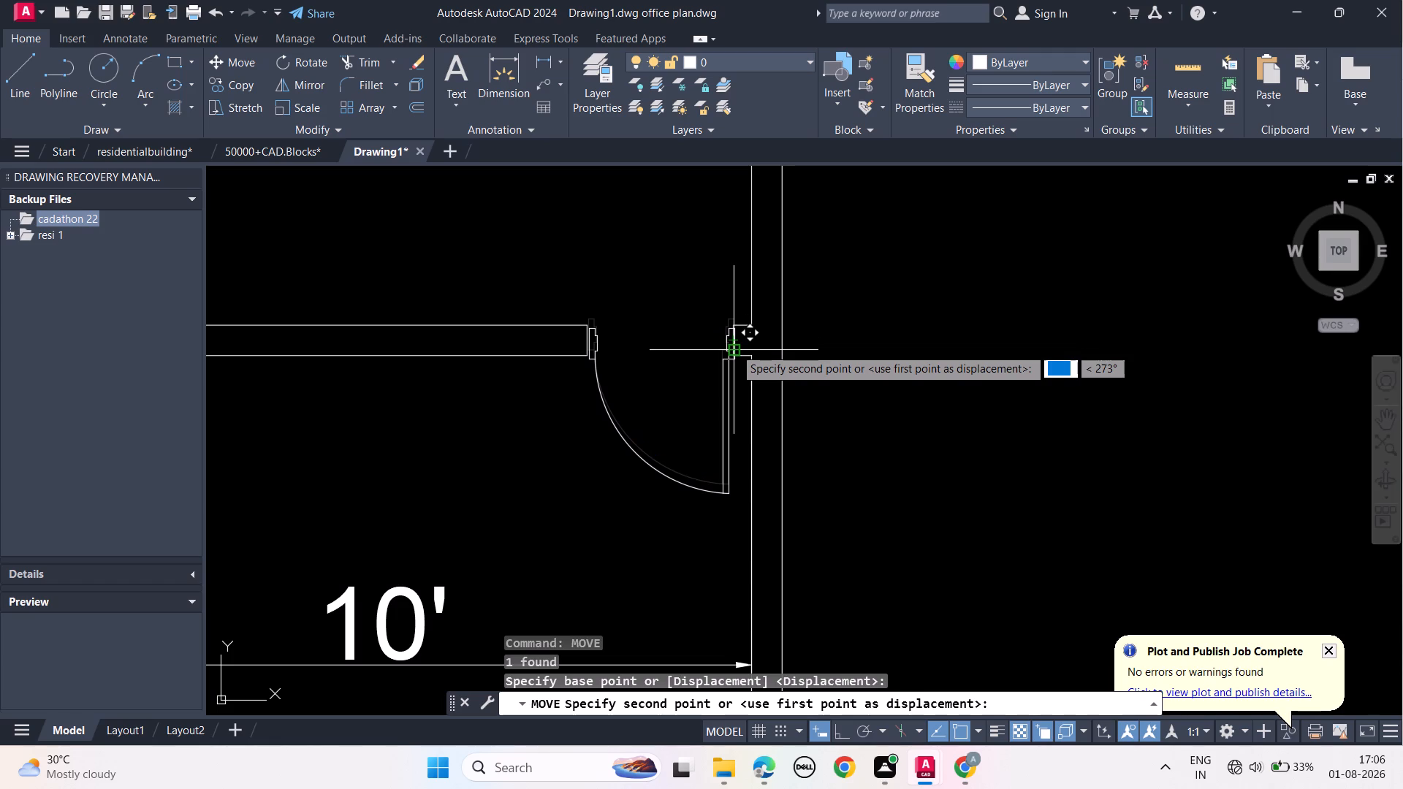
{"action": "left_click", "coordinate": [736, 347]}
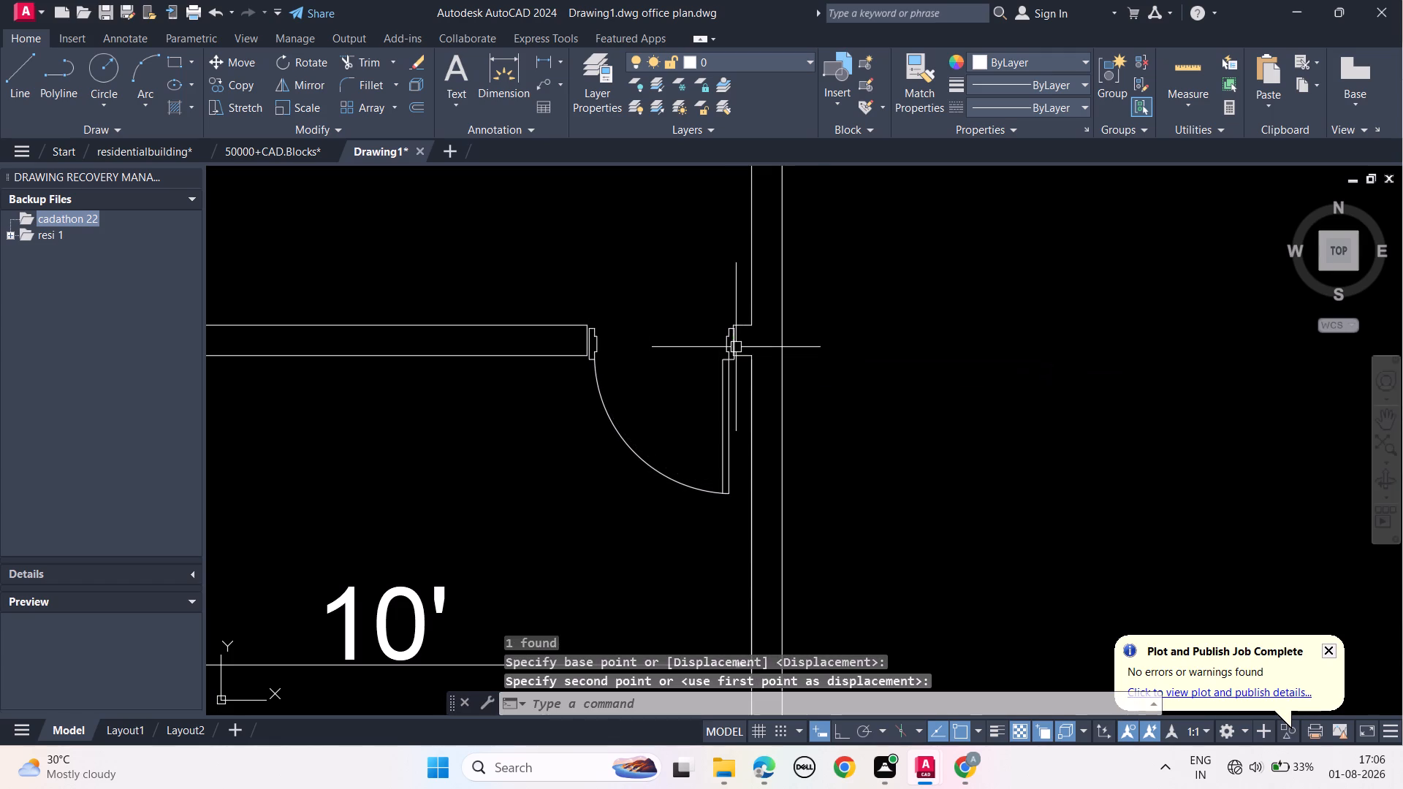
{"action": "key", "text": "Escape"}
{"action": "key", "text": "Escape"}
{"action": "key", "text": "Escape"}
{"action": "key", "text": "Escape"}
{"action": "key", "text": "Escape"}
Save the office plan drawing.
{"action": "scroll", "coordinate": [869, 389], "scroll_direction": "down", "scroll_amount": 2}
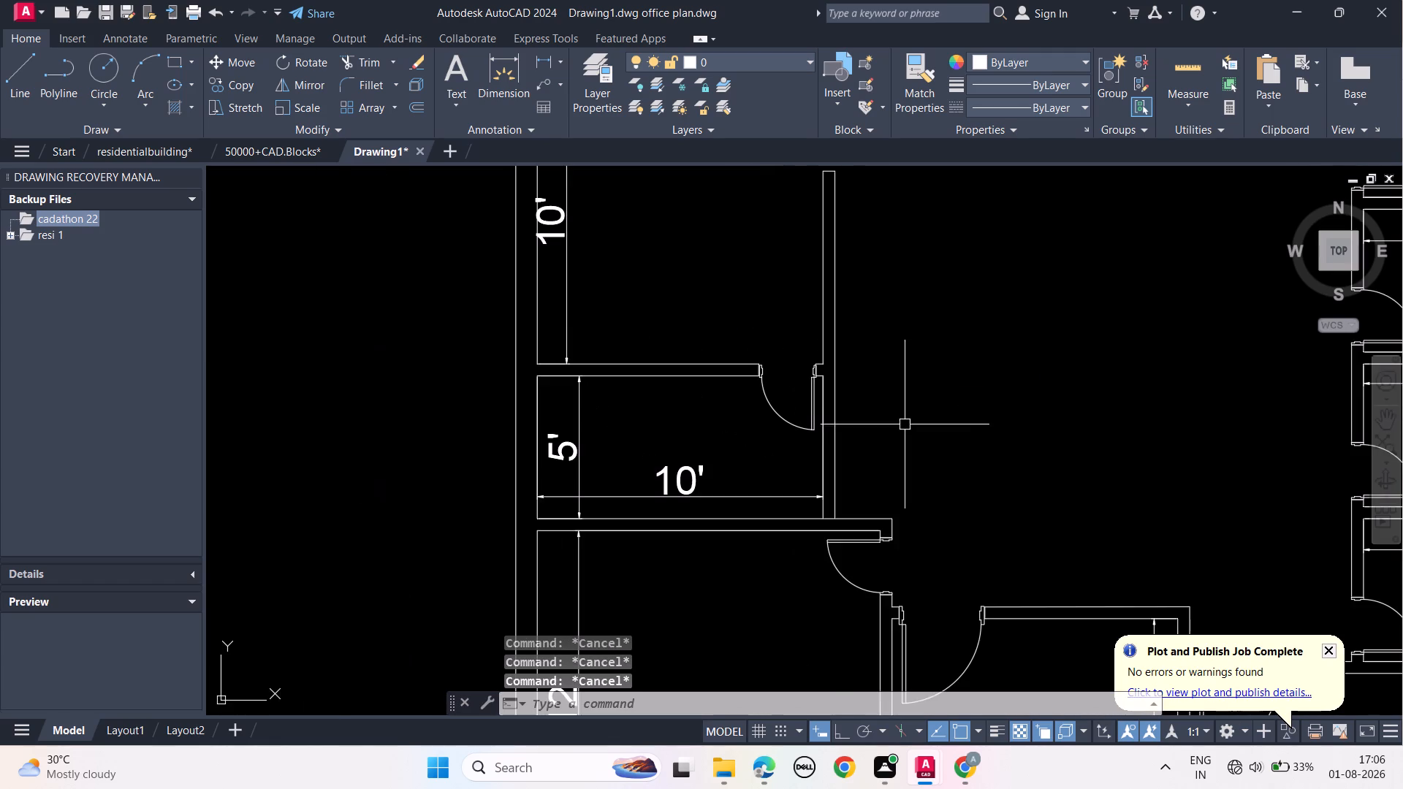
{"action": "middle_click_drag", "start_coordinate": [905, 424], "coordinate": [696, 493]}
{"action": "scroll", "coordinate": [691, 496], "scroll_direction": "down", "scroll_amount": 1}
{"action": "key", "text": "ctrl+s"}
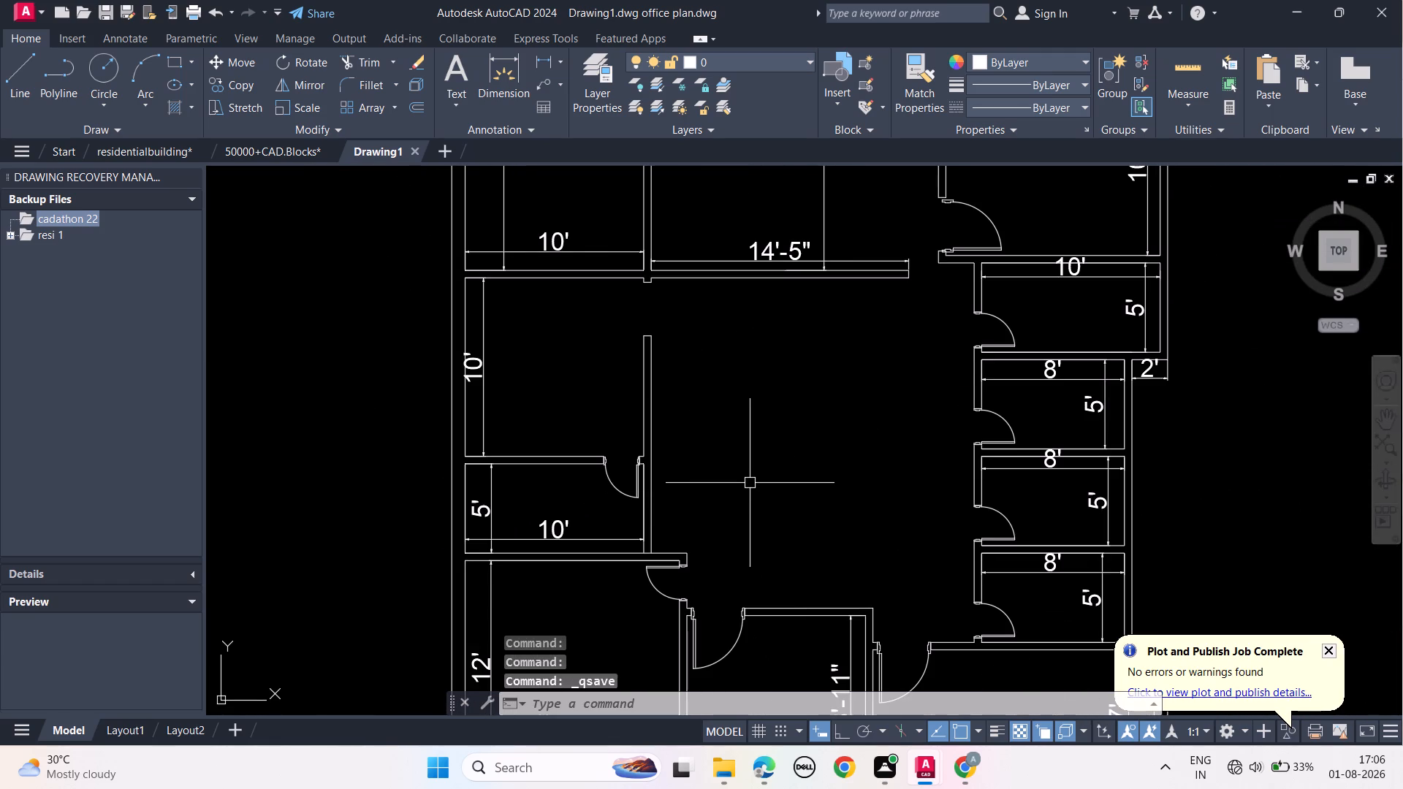
Mirror the topmost spare door symbol beside the plan across a horizontal line through its upper jamb, keeping the original.
{"action": "scroll", "coordinate": [750, 483], "scroll_direction": "down", "scroll_amount": 1}
{"action": "middle_click_drag", "start_coordinate": [756, 478], "coordinate": [563, 476]}
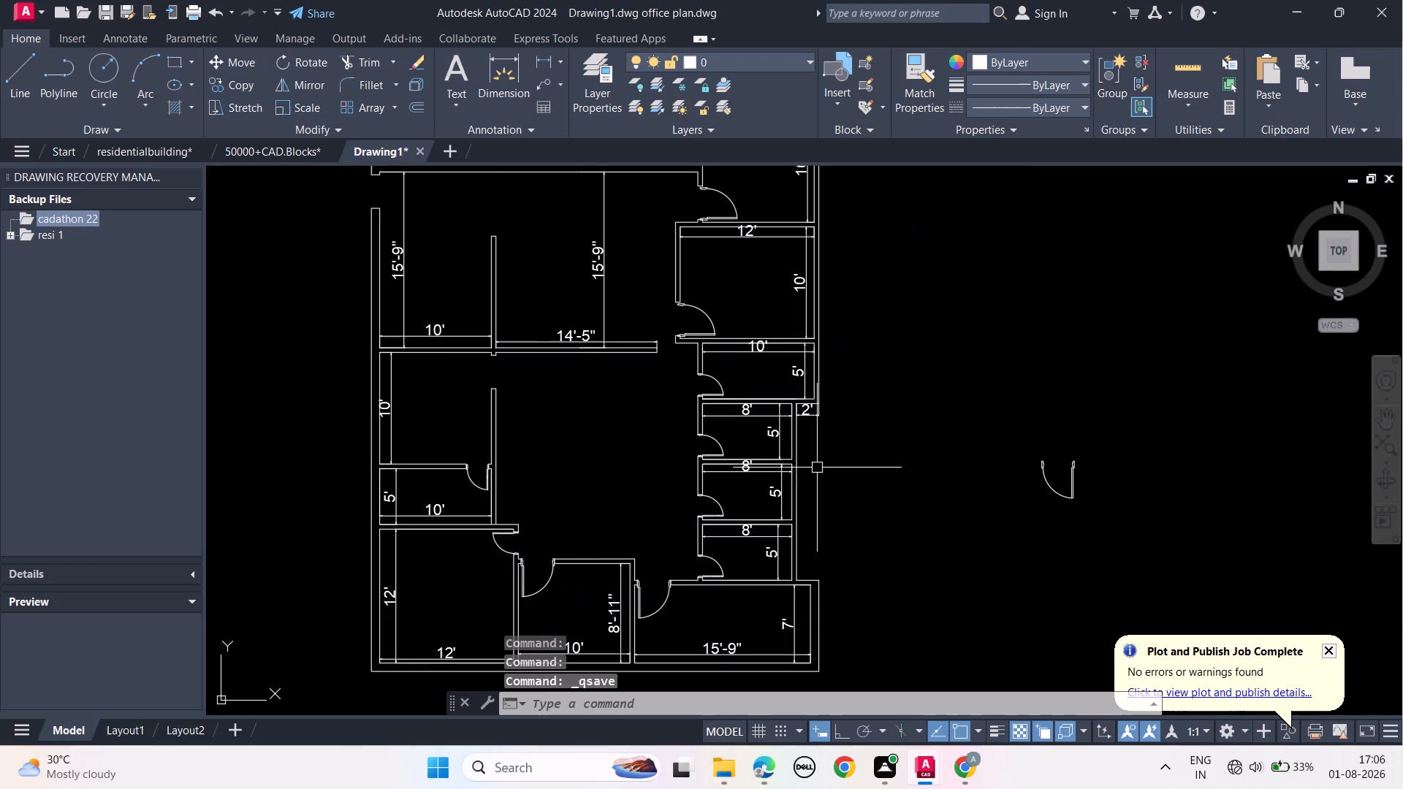
{"action": "scroll", "coordinate": [919, 469], "scroll_direction": "down", "scroll_amount": 1}
{"action": "middle_click_drag", "start_coordinate": [966, 411], "coordinate": [907, 519]}
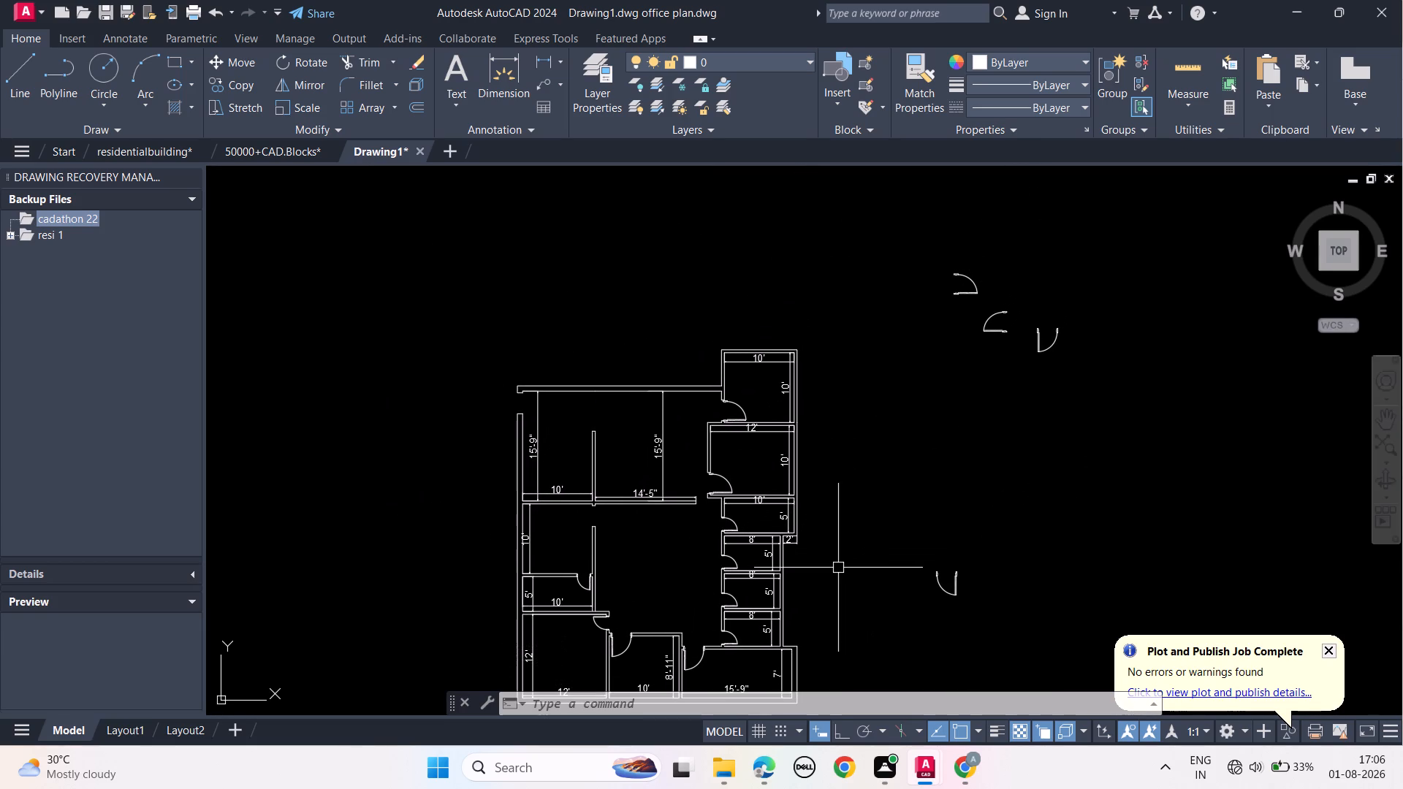
{"action": "middle_click_drag", "start_coordinate": [838, 568], "coordinate": [859, 514]}
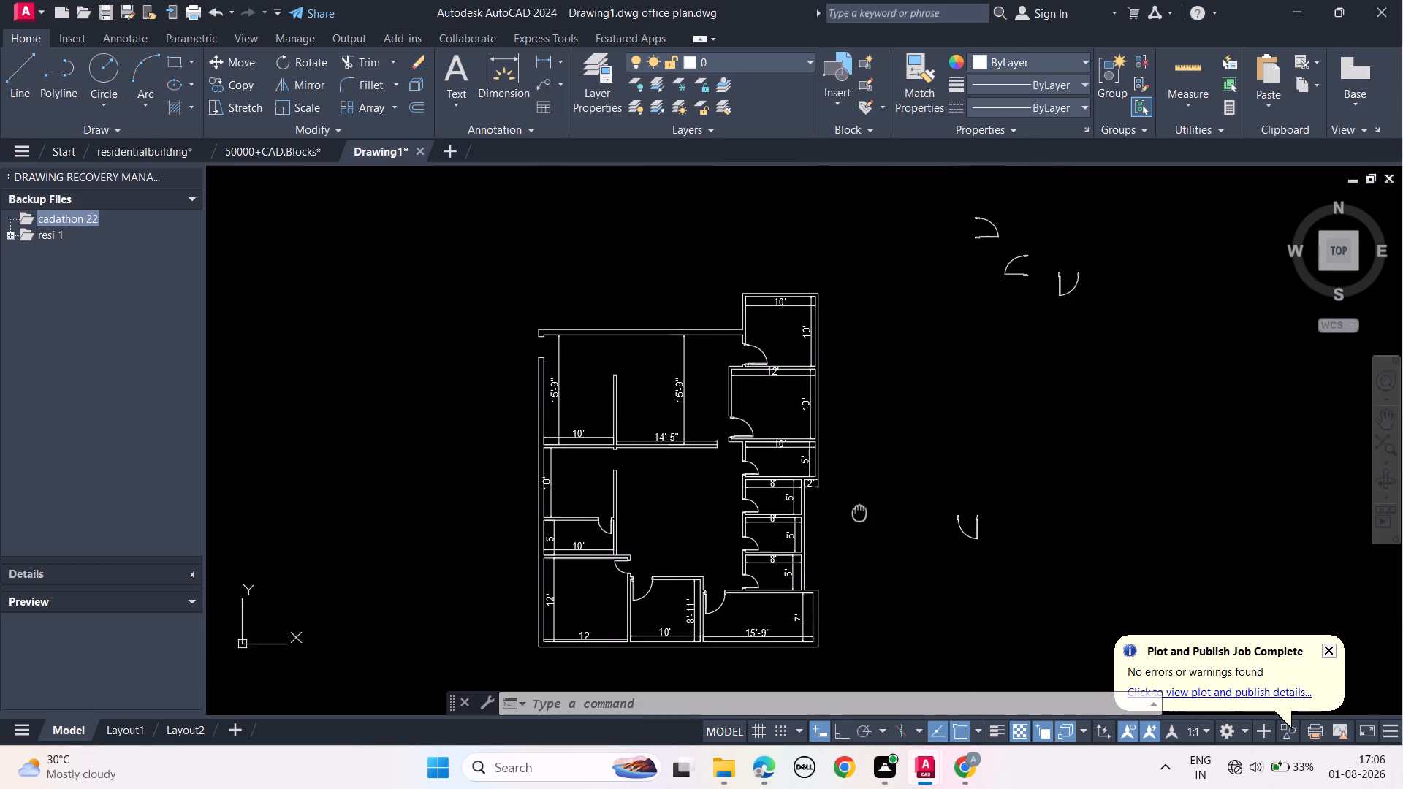
{"action": "middle_click_drag", "start_coordinate": [859, 514], "coordinate": [847, 563]}
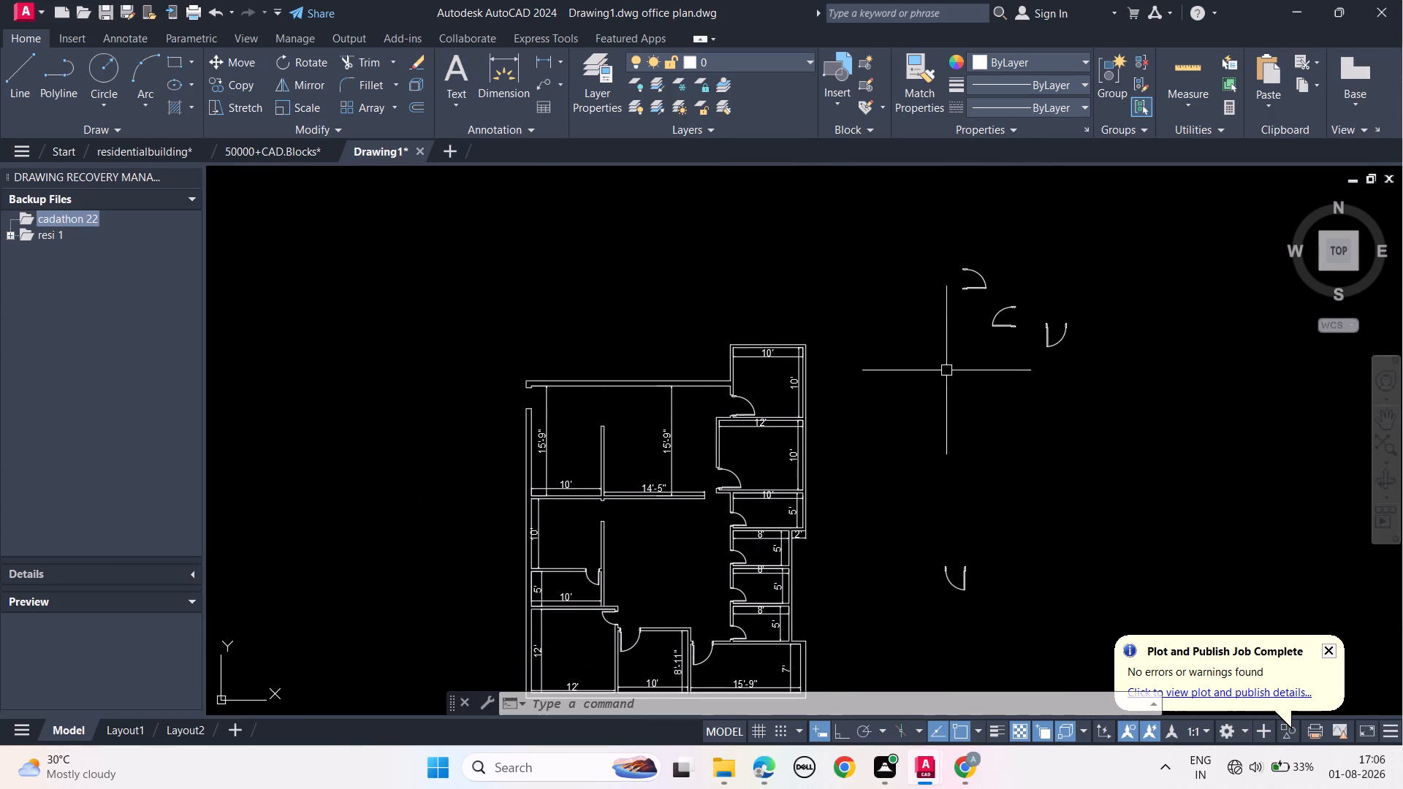
{"action": "middle_click_drag", "start_coordinate": [1035, 468], "coordinate": [1034, 430]}
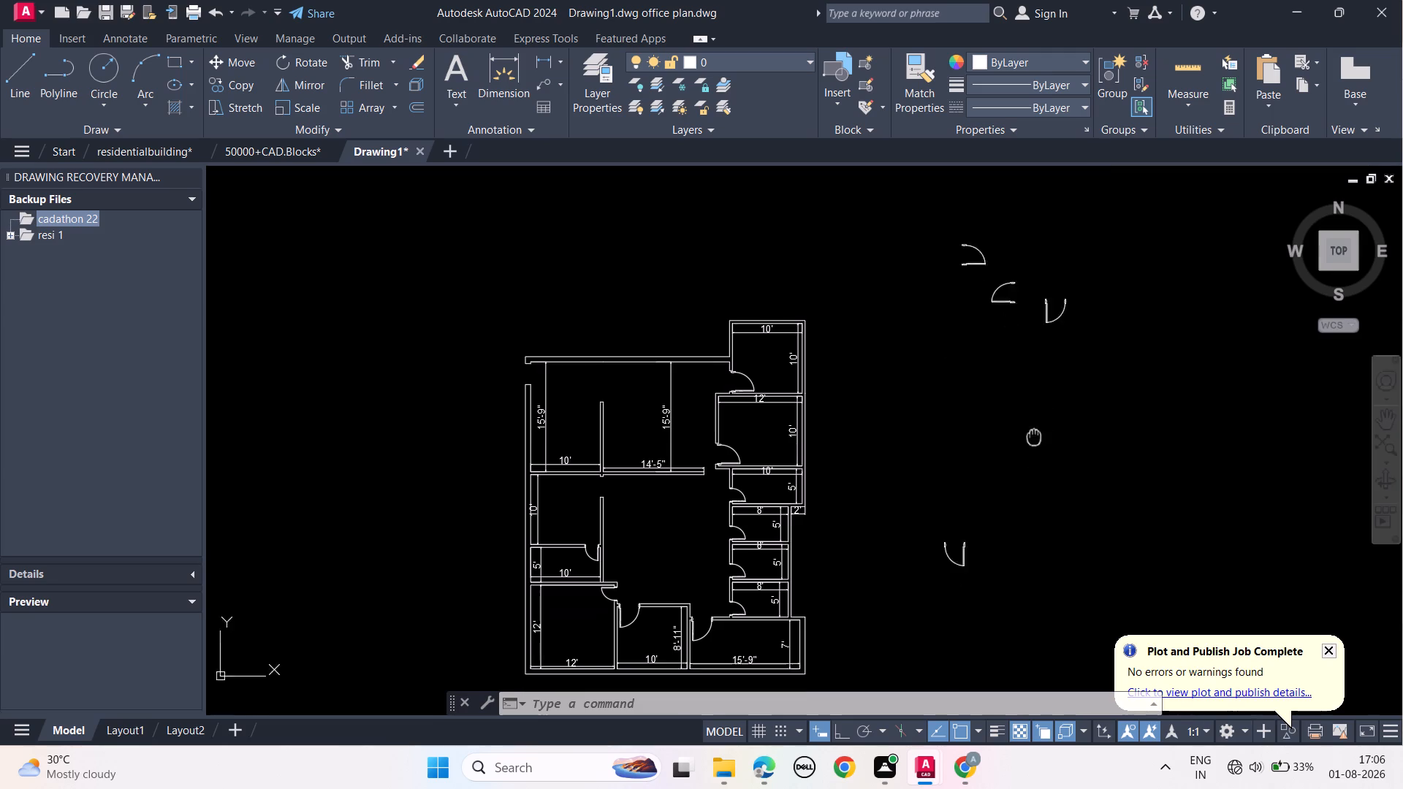
{"action": "middle_click_drag", "start_coordinate": [1034, 430], "coordinate": [1044, 553]}
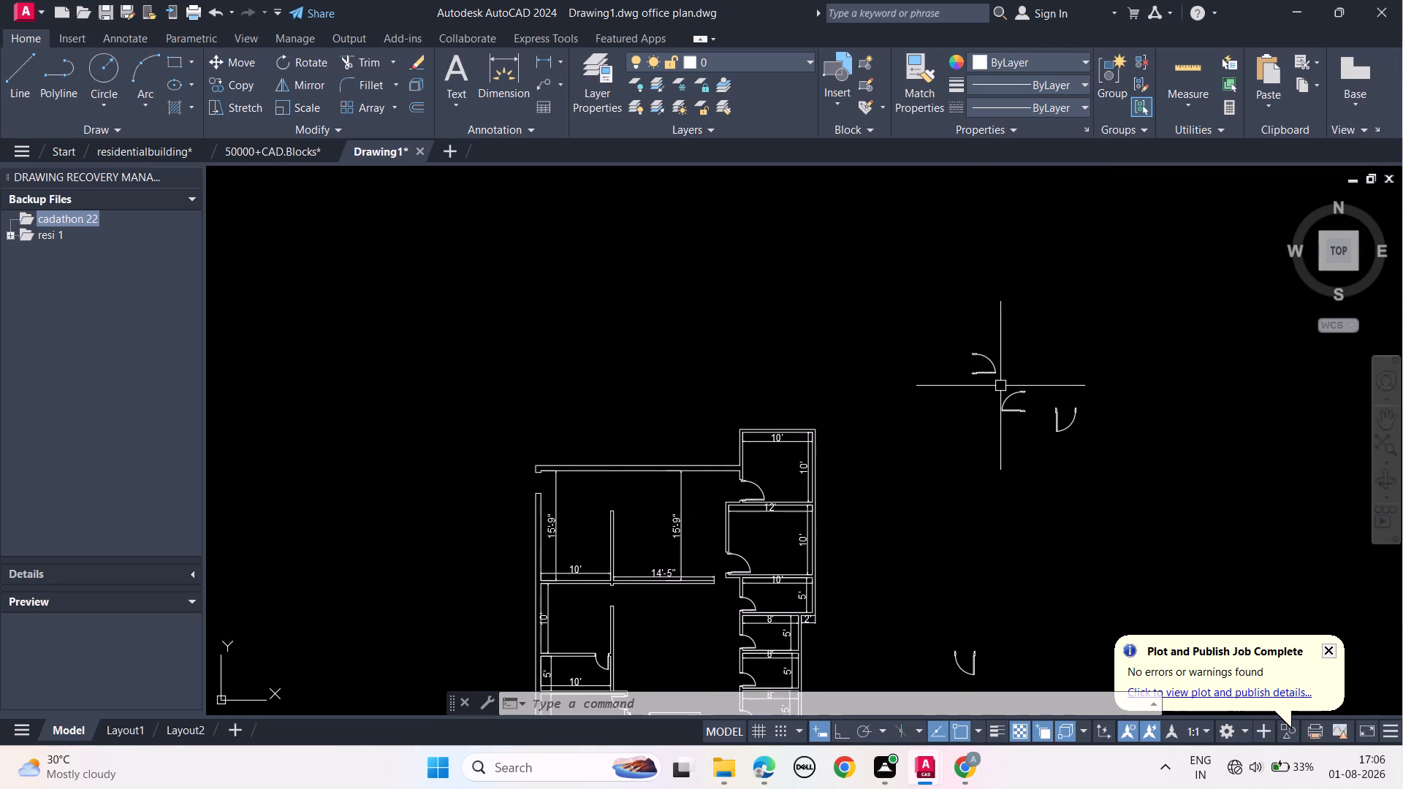
{"action": "scroll", "coordinate": [1000, 384], "scroll_direction": "up", "scroll_amount": 2}
{"action": "left_click_drag", "start_coordinate": [1002, 381], "coordinate": [985, 341]}
{"action": "left_click", "coordinate": [891, 267]}
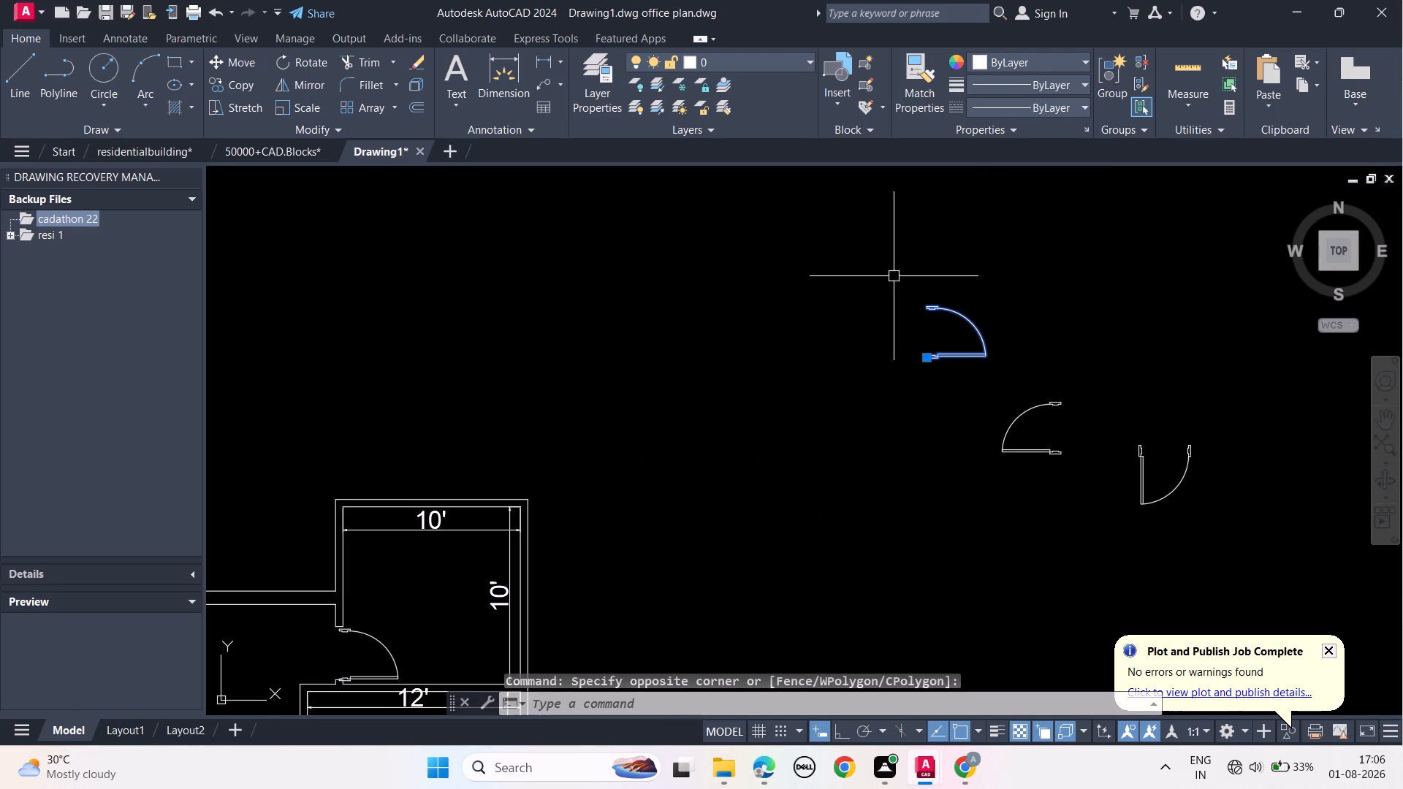
{"action": "type", "text": "MI"}
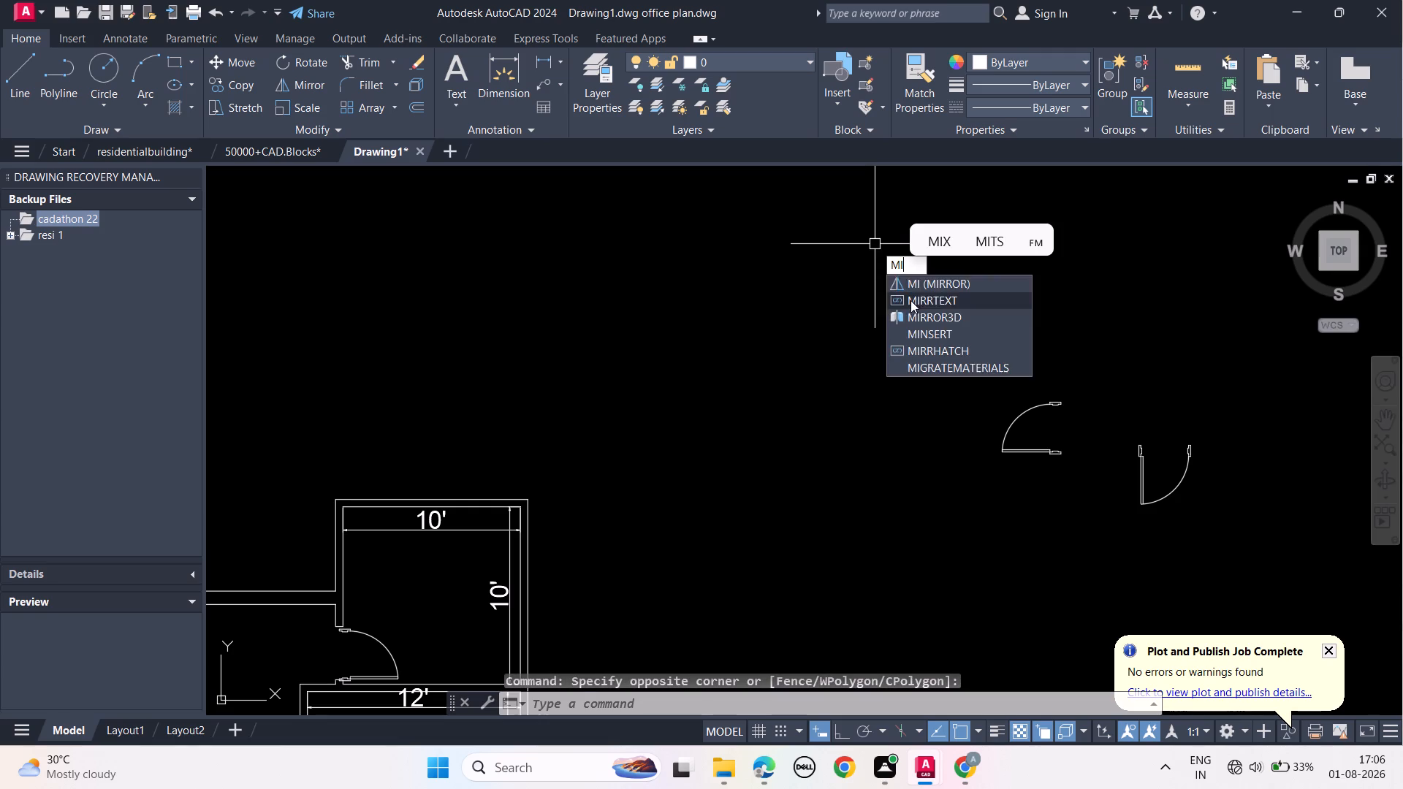
{"action": "left_click", "coordinate": [922, 287]}
{"action": "left_click", "coordinate": [928, 309]}
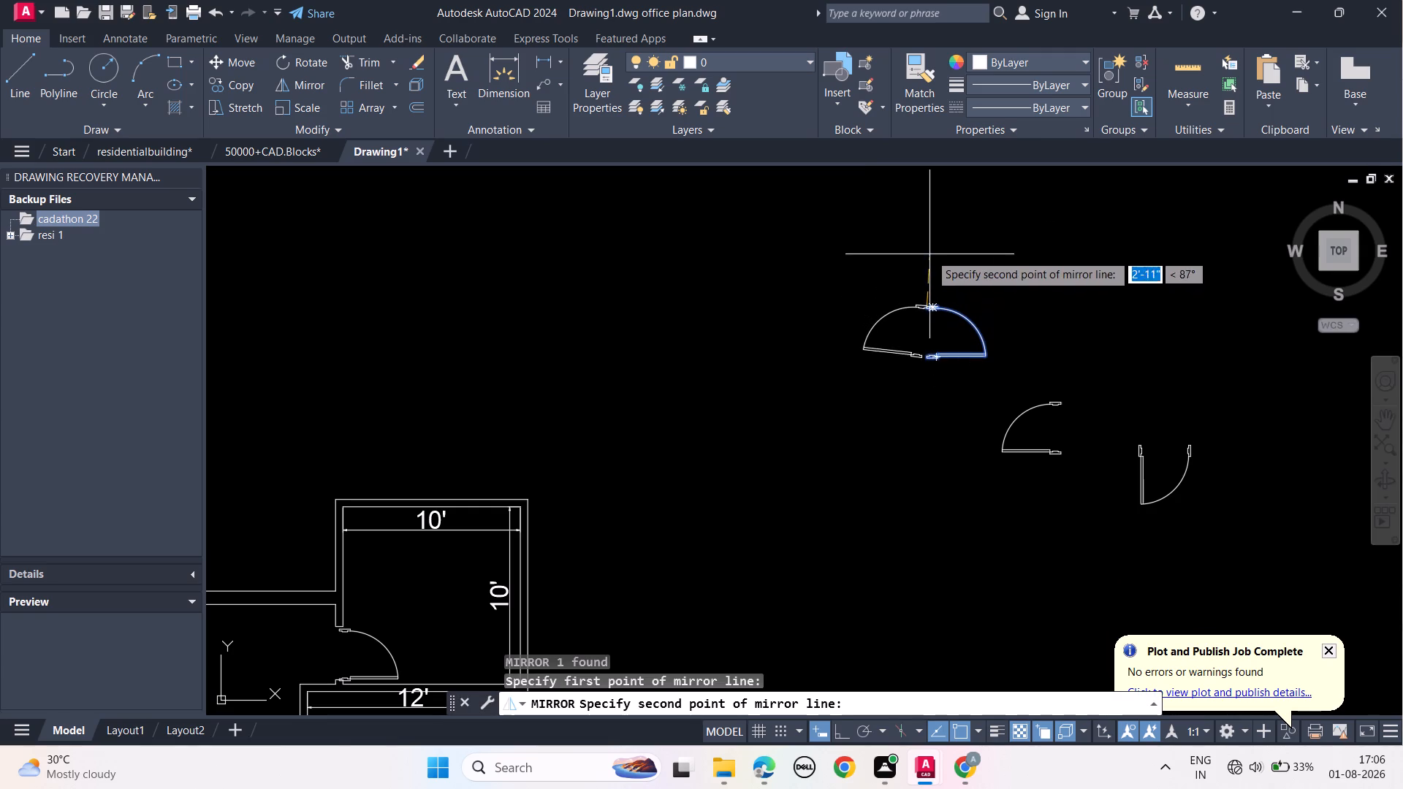
{"action": "left_click", "coordinate": [1002, 306]}
{"action": "left_click_drag", "start_coordinate": [1036, 372], "coordinate": [1002, 306]}
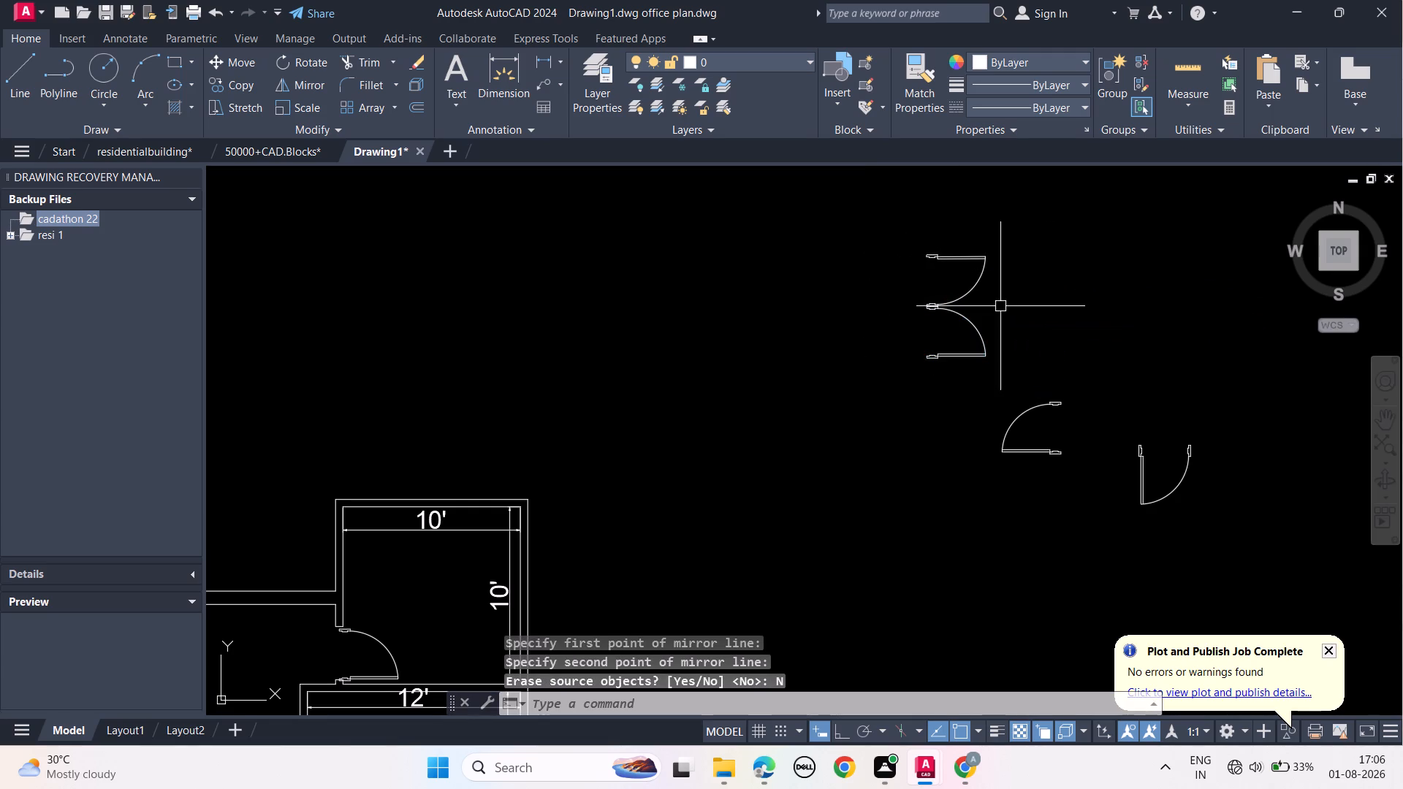
With Ortho on, rotate the upper mirrored door symbol beside the plan 180° about its hinge-side jamb.
{"action": "left_click", "coordinate": [843, 733]}
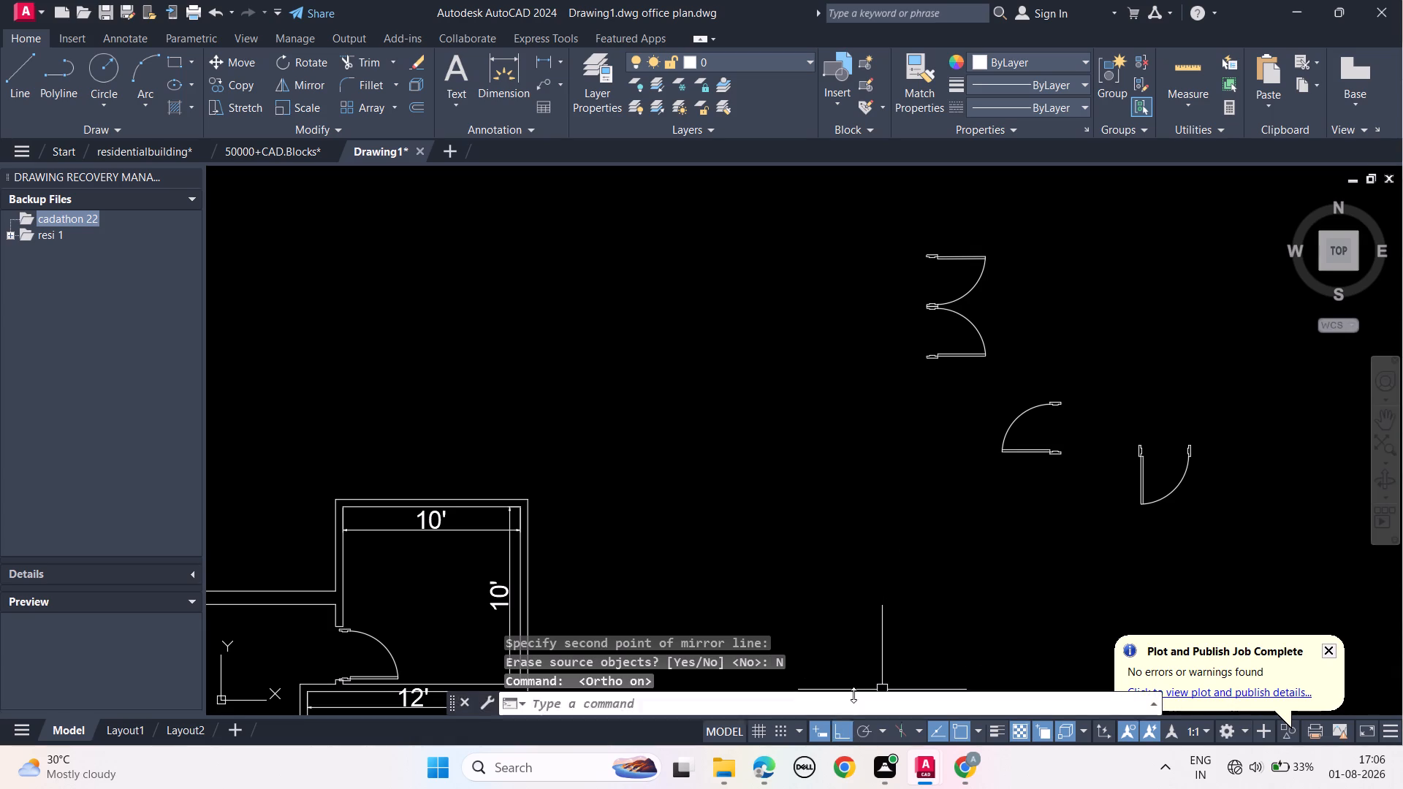
{"action": "left_click_drag", "start_coordinate": [990, 308], "coordinate": [988, 297]}
{"action": "left_click", "coordinate": [953, 236]}
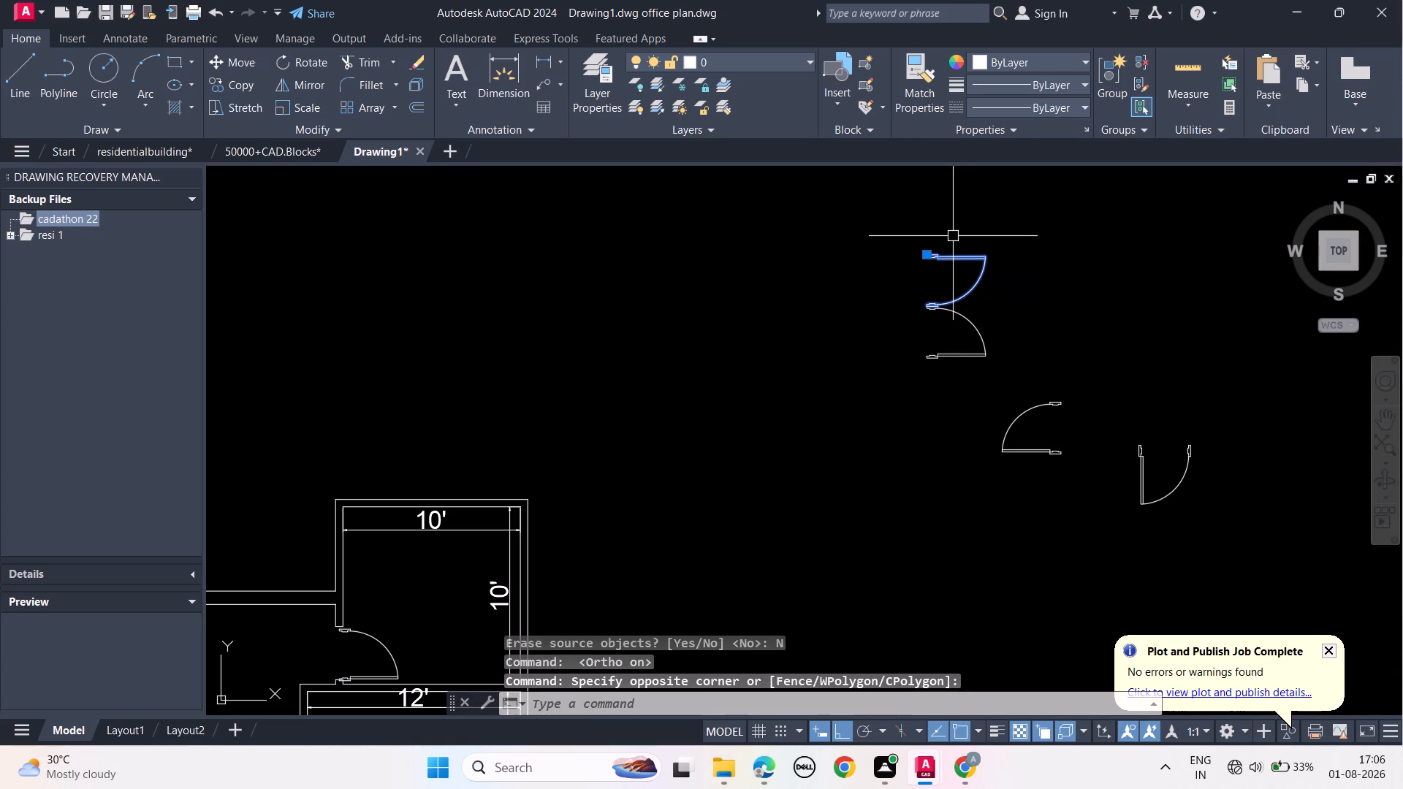
{"action": "type", "text": "RO"}
{"action": "left_click", "coordinate": [1000, 271]}
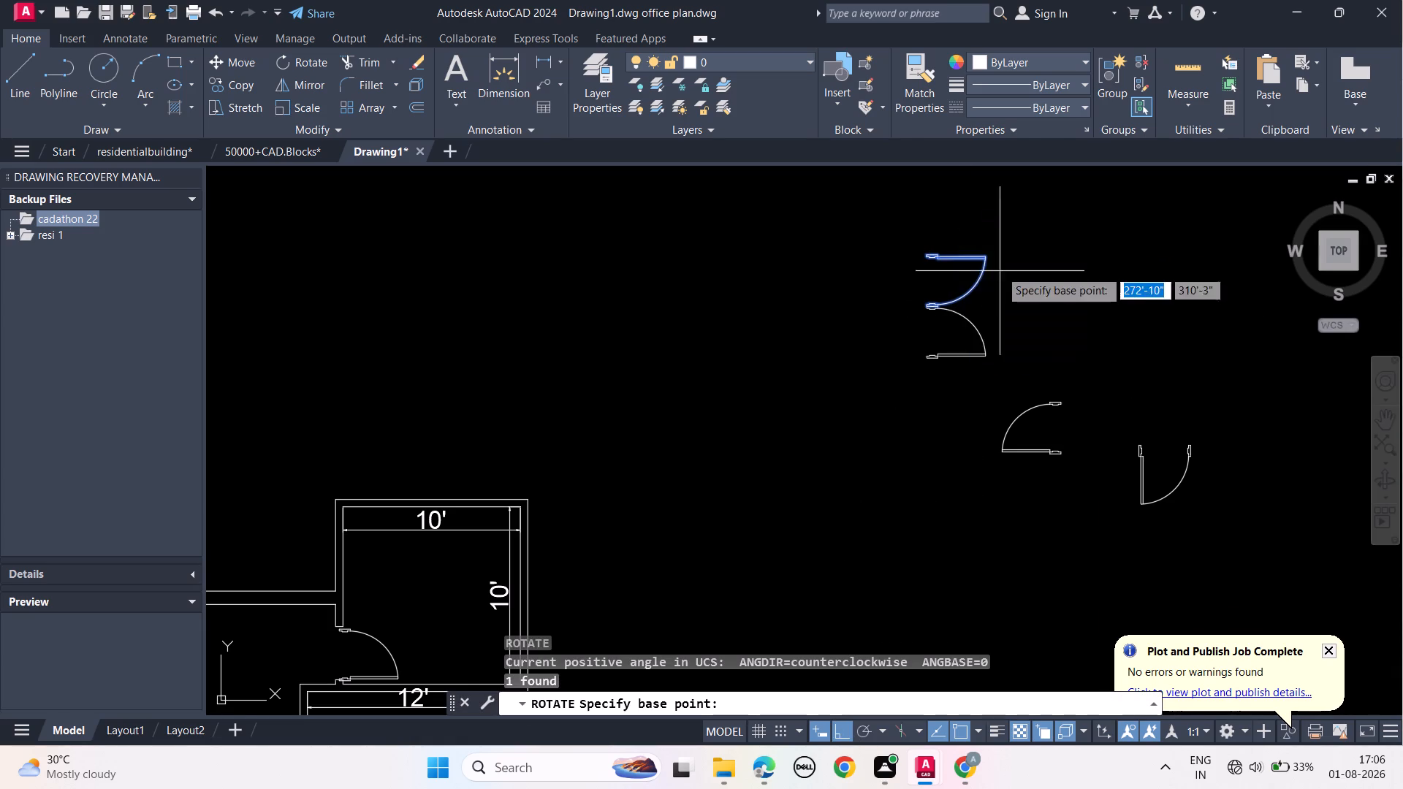
{"action": "left_click", "coordinate": [932, 254]}
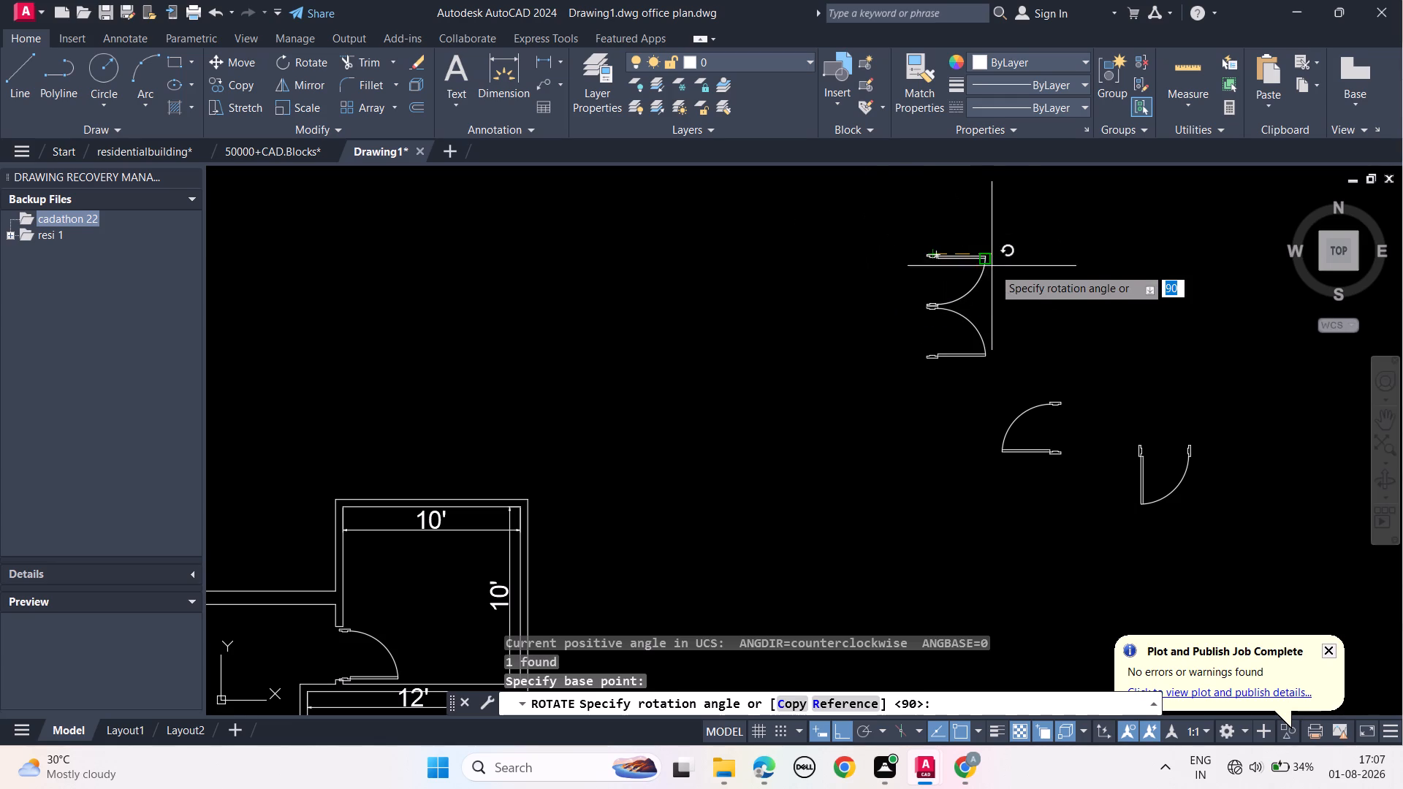
{"action": "left_click", "coordinate": [782, 234]}
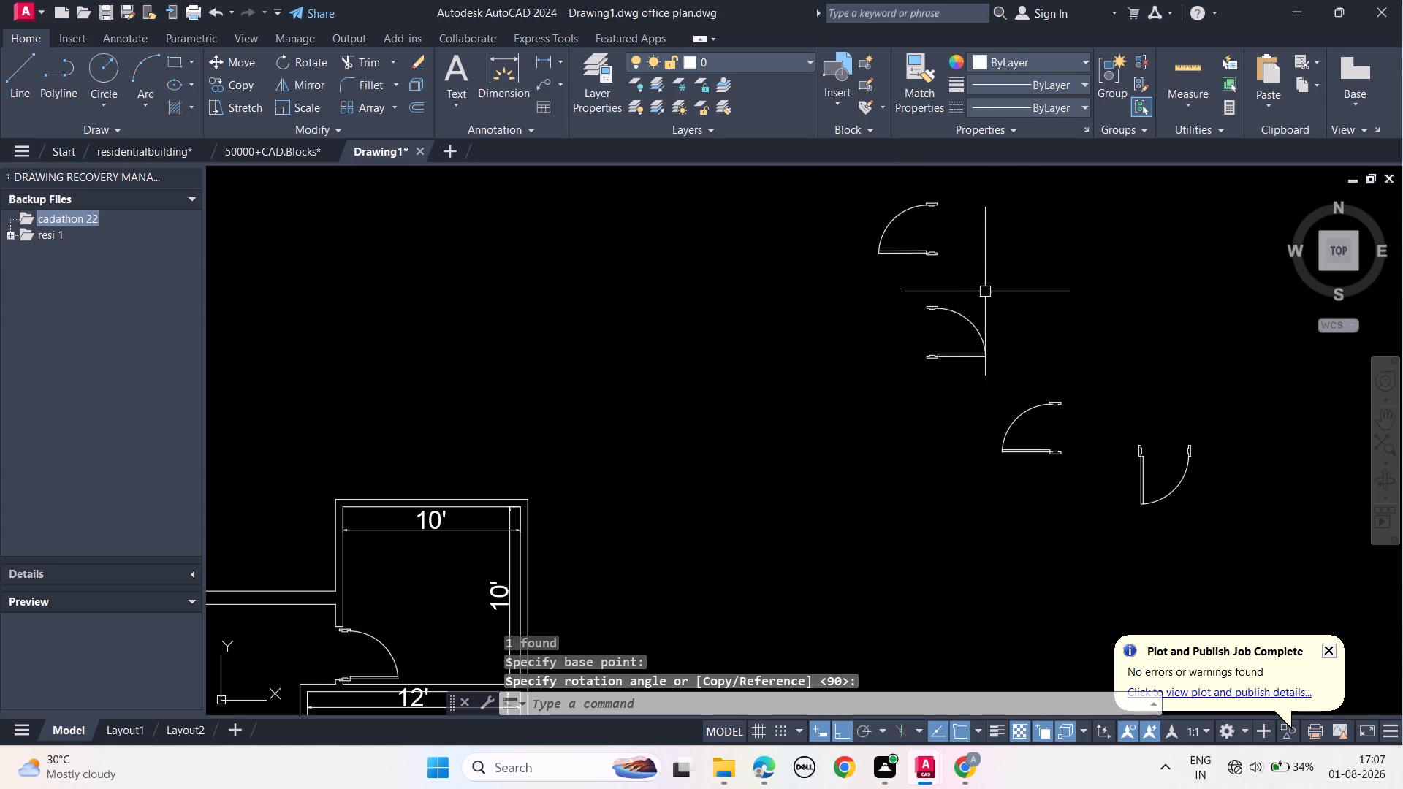
{"action": "key", "text": "Escape"}
{"action": "key", "text": "Escape"}
{"action": "key", "text": "Escape"}
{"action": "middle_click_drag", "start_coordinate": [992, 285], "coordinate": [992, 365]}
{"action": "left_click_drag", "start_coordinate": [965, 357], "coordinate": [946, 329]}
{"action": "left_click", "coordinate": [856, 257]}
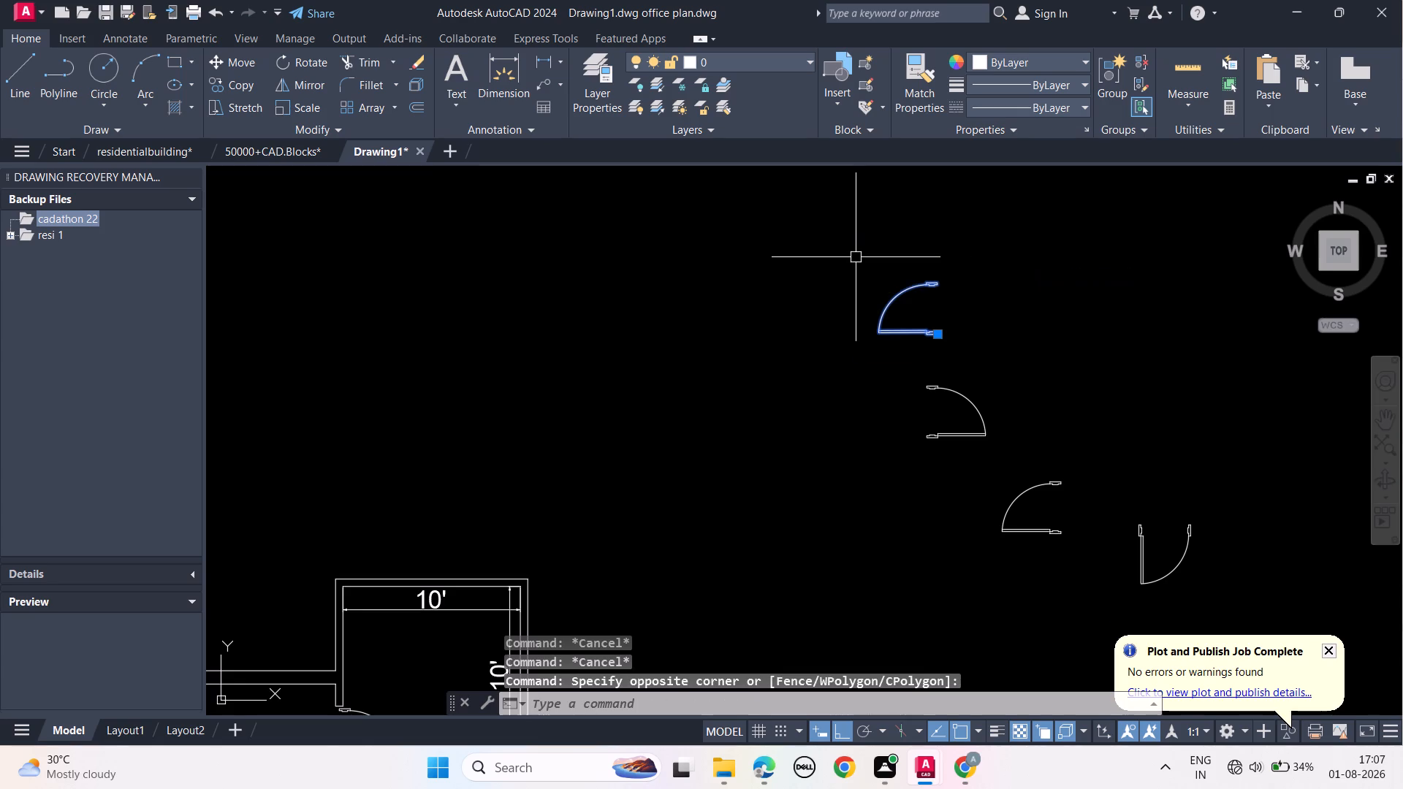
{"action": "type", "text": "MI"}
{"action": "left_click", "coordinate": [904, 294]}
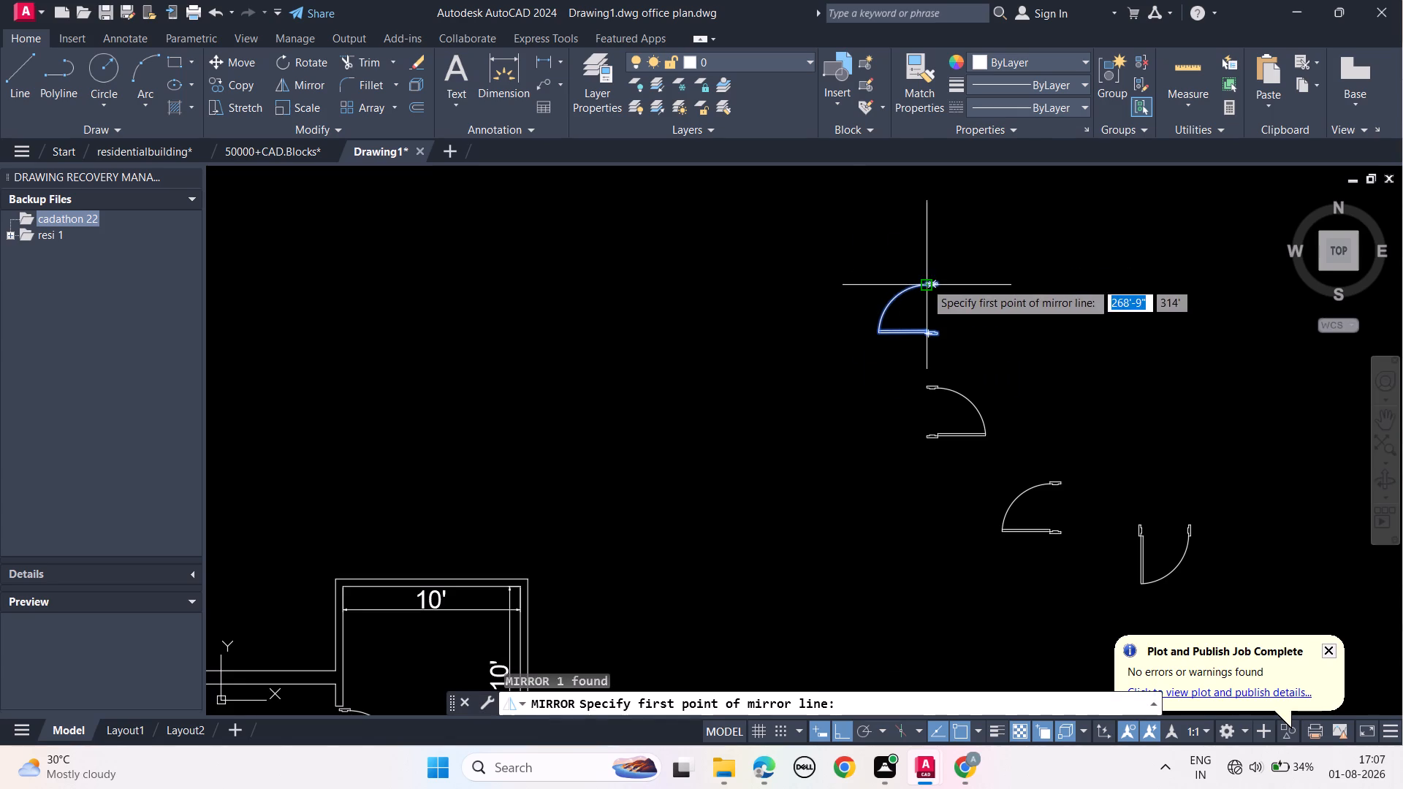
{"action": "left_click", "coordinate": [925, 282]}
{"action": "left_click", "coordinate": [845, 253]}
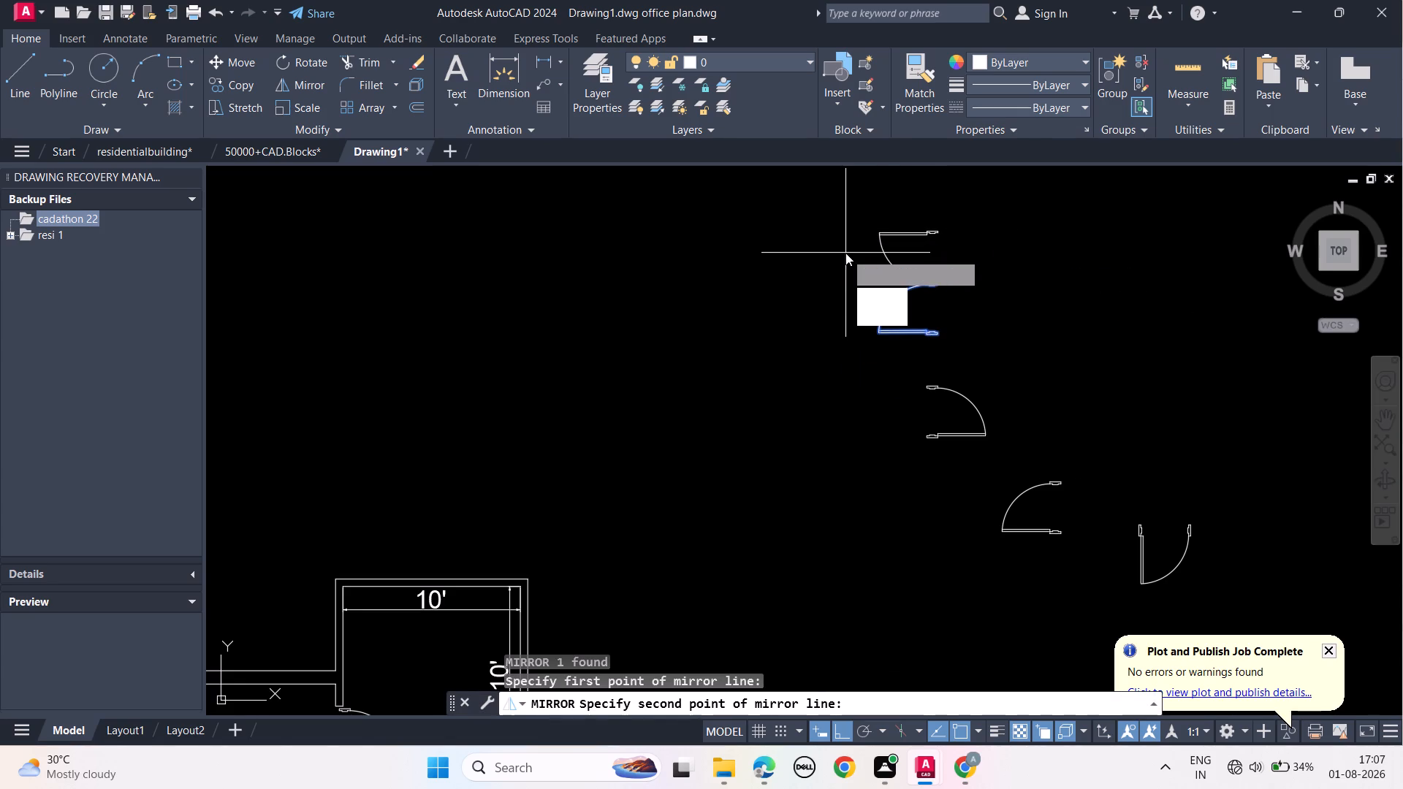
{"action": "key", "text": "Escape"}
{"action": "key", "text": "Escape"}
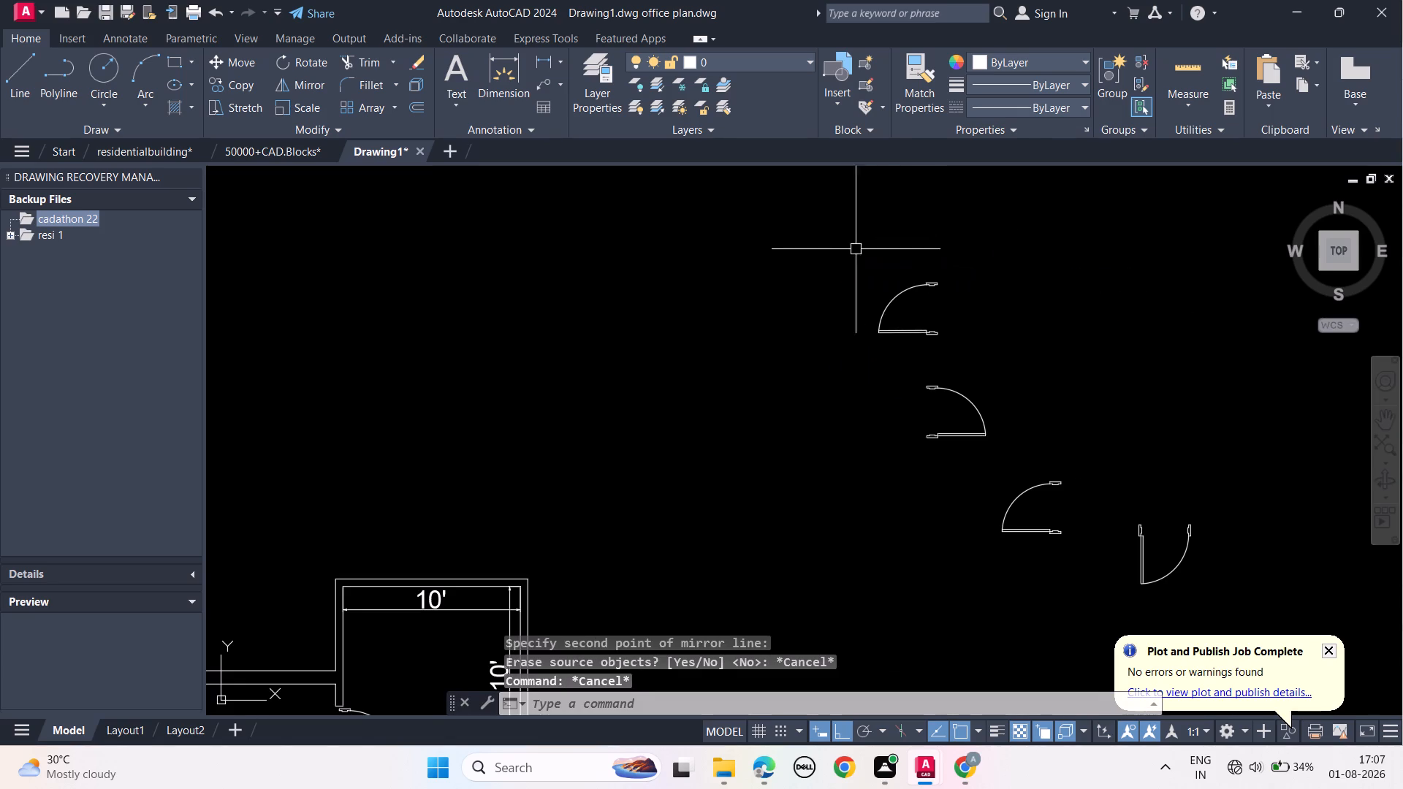
Mirror the rotated door symbol across a horizontal line through its upper jamb, keeping the original.
{"action": "left_click_drag", "start_coordinate": [948, 326], "coordinate": [929, 275]}
{"action": "left_click", "coordinate": [903, 243]}
{"action": "type", "text": "MI"}
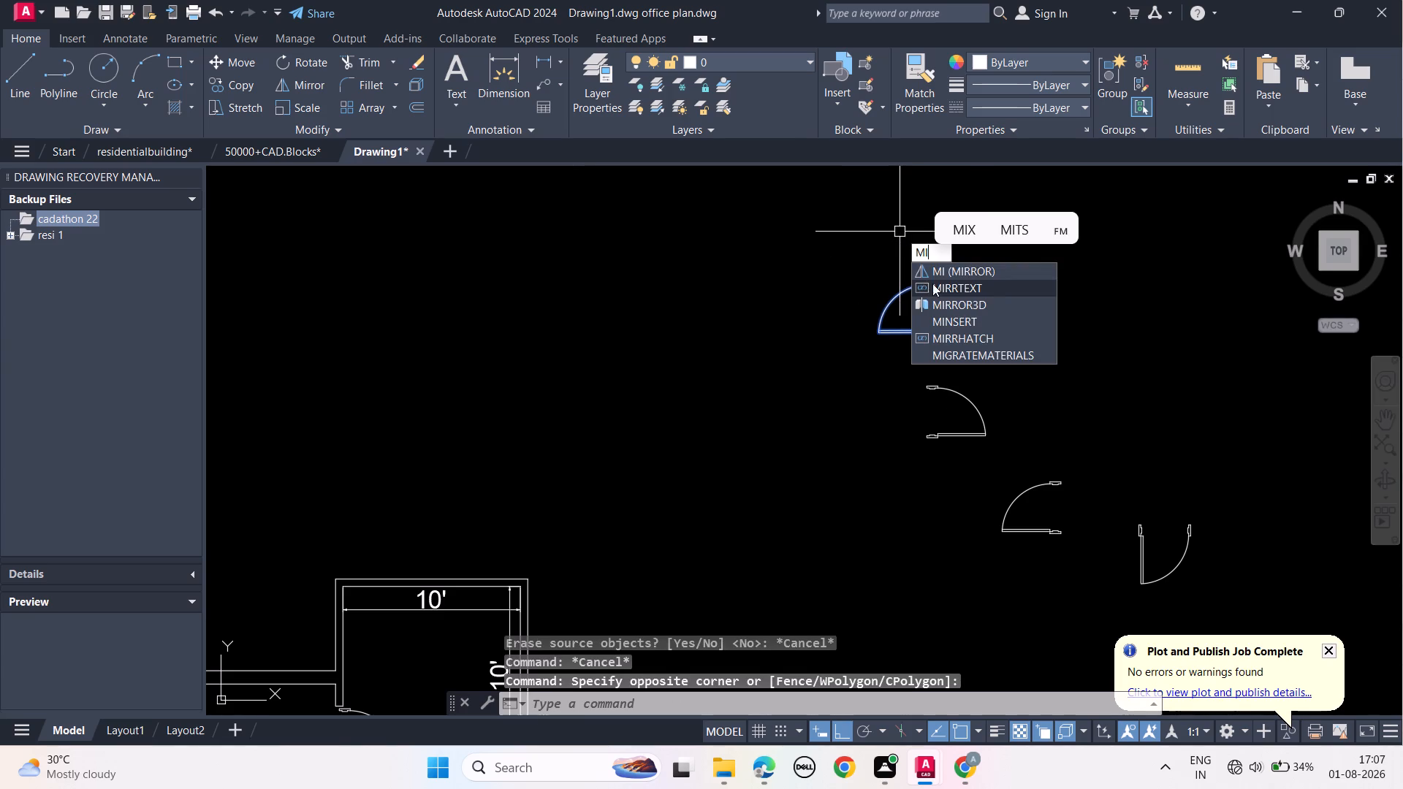
{"action": "left_click", "coordinate": [936, 270]}
{"action": "left_click", "coordinate": [934, 286]}
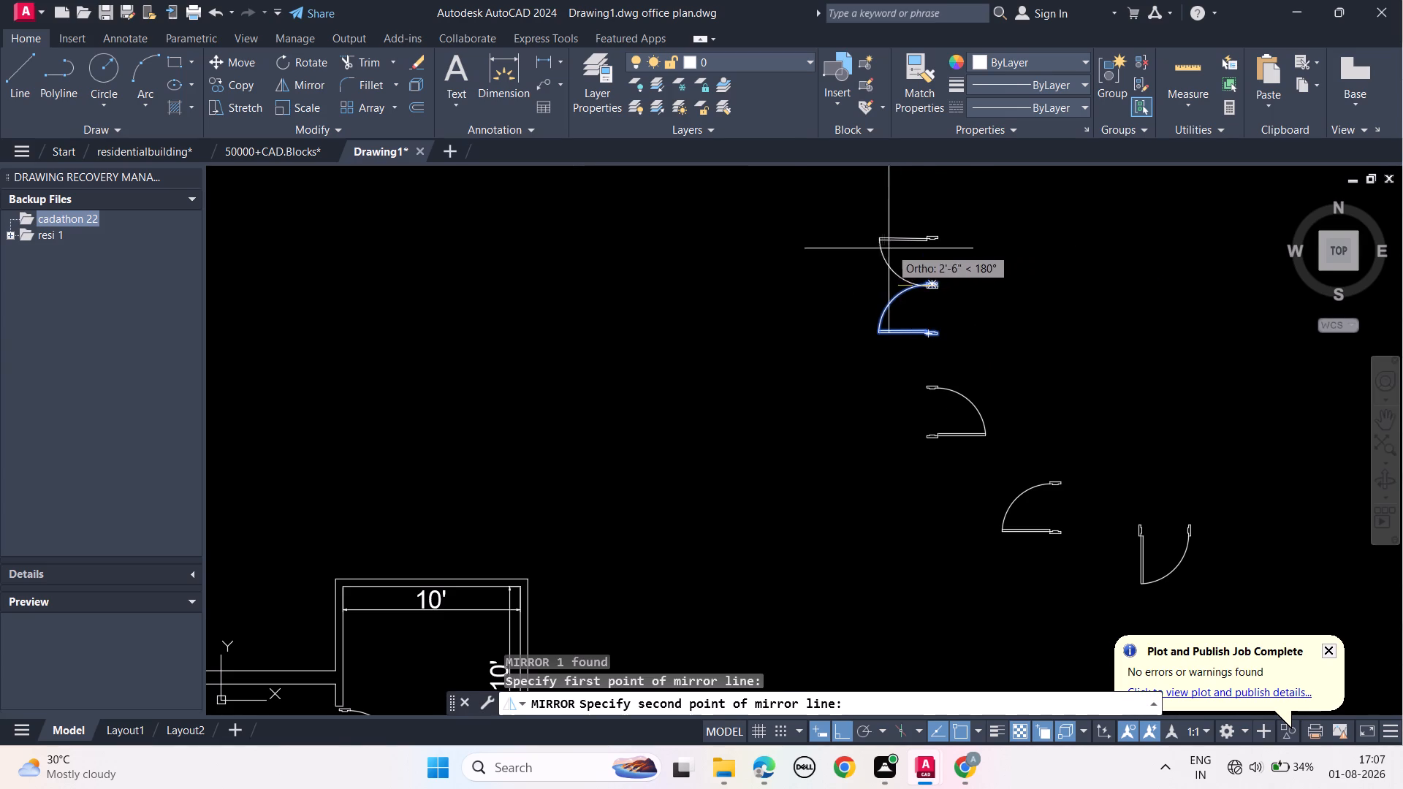
{"action": "left_click", "coordinate": [879, 259]}
{"action": "left_click_drag", "start_coordinate": [908, 319], "coordinate": [879, 259]}
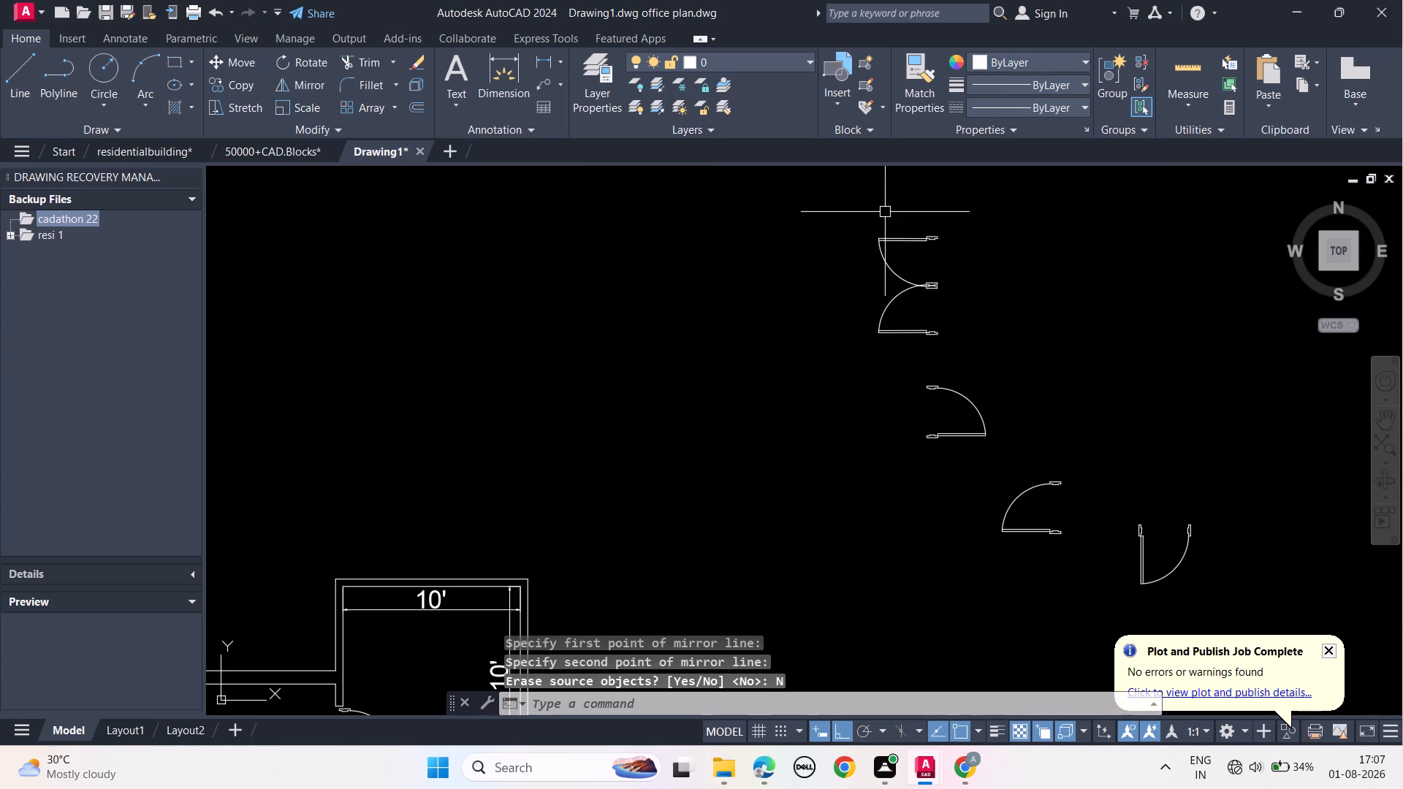
With Ortho off, move the new mirrored door by its hinge-side jamb to the wall stub between the 10' and 14'-5" dimensions.
{"action": "left_click_drag", "start_coordinate": [886, 221], "coordinate": [910, 257]}
{"action": "left_click", "coordinate": [921, 264]}
{"action": "left_click_drag", "start_coordinate": [943, 251], "coordinate": [936, 240]}
{"action": "left_click", "coordinate": [908, 216]}
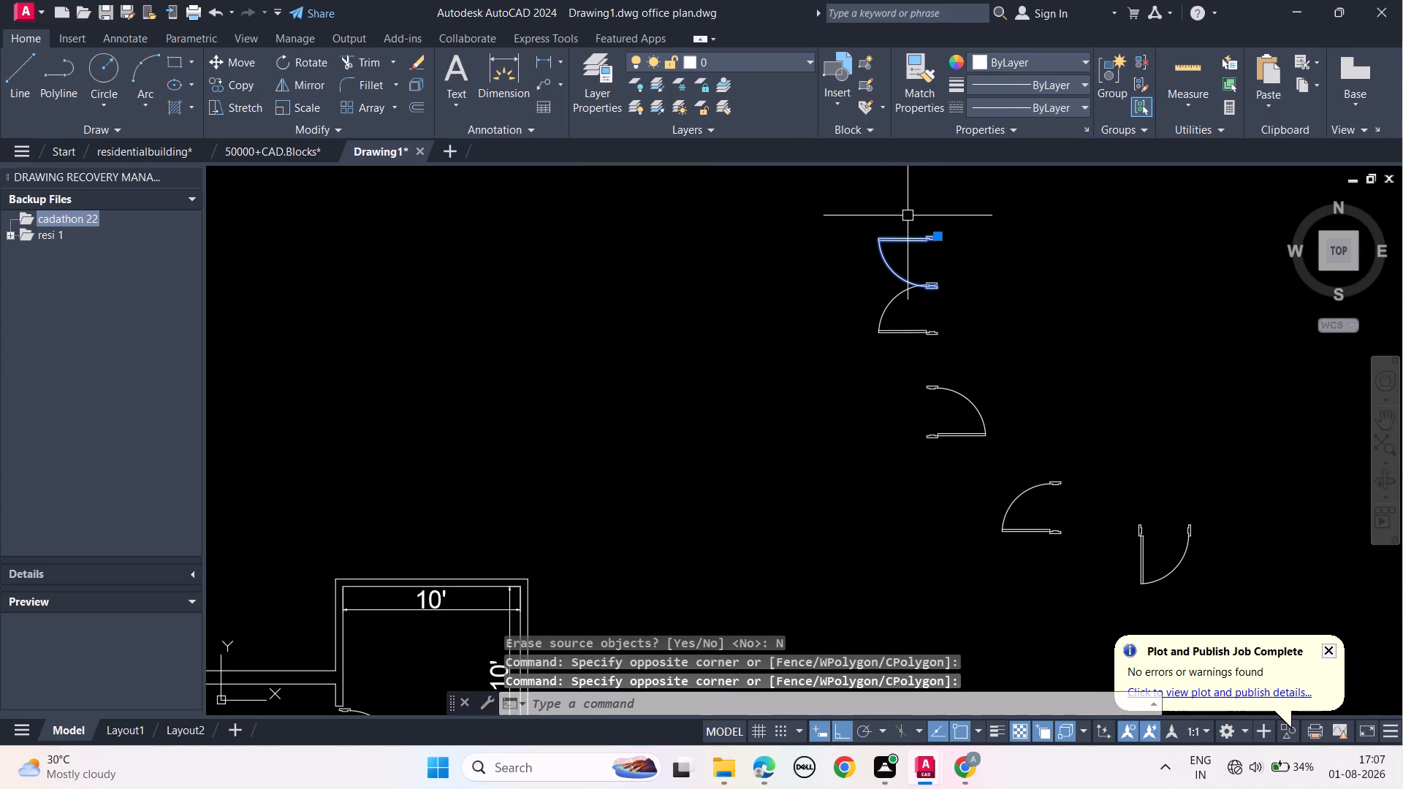
{"action": "type", "text": "MO"}
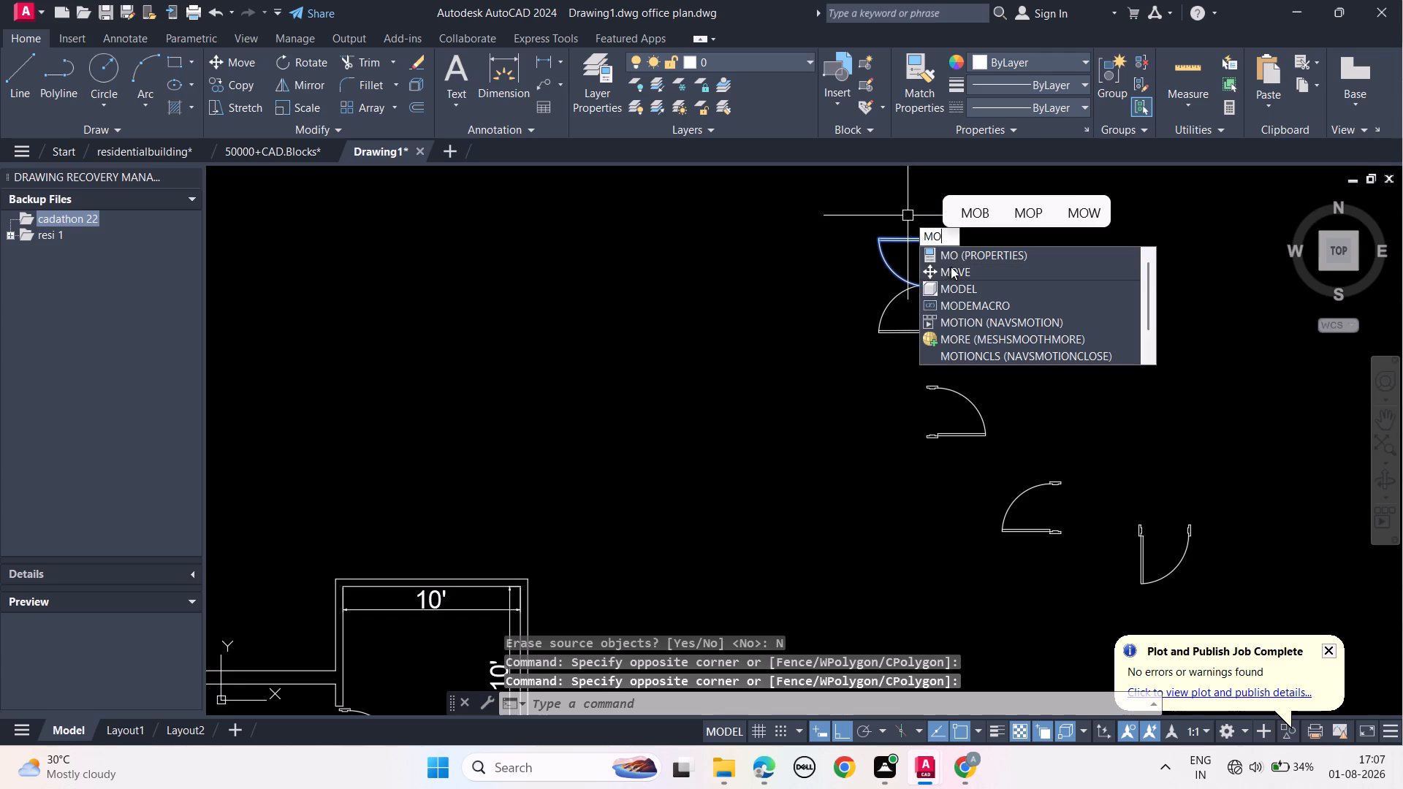
{"action": "left_click", "coordinate": [951, 267]}
{"action": "left_click", "coordinate": [839, 731]}
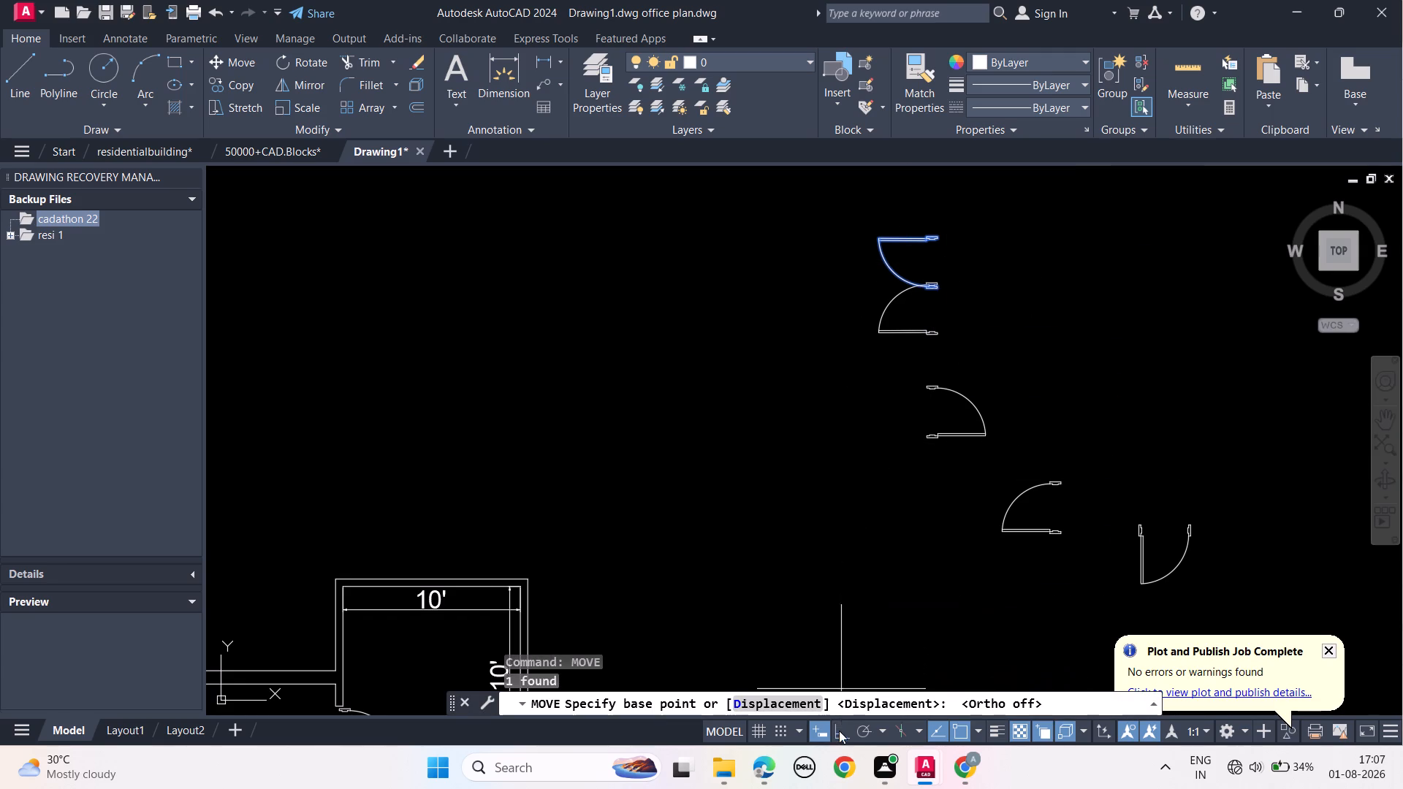
{"action": "scroll", "coordinate": [942, 256], "scroll_direction": "up", "scroll_amount": 3}
{"action": "left_click", "coordinate": [919, 181]}
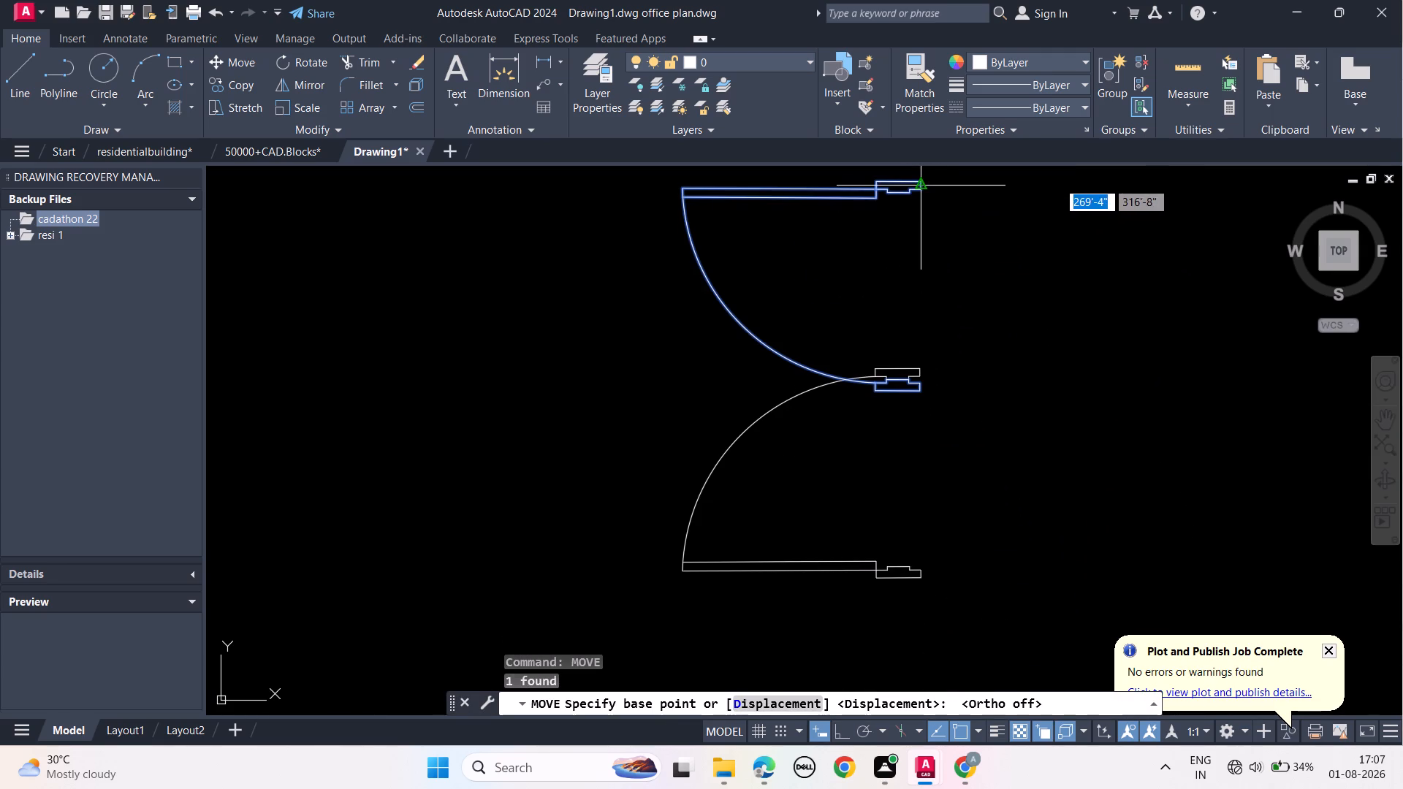
{"action": "scroll", "coordinate": [718, 302], "scroll_direction": "down", "scroll_amount": 4}
{"action": "middle_click_drag", "start_coordinate": [688, 345], "coordinate": [1071, 178]}
{"action": "middle_click_drag", "start_coordinate": [703, 430], "coordinate": [753, 346]}
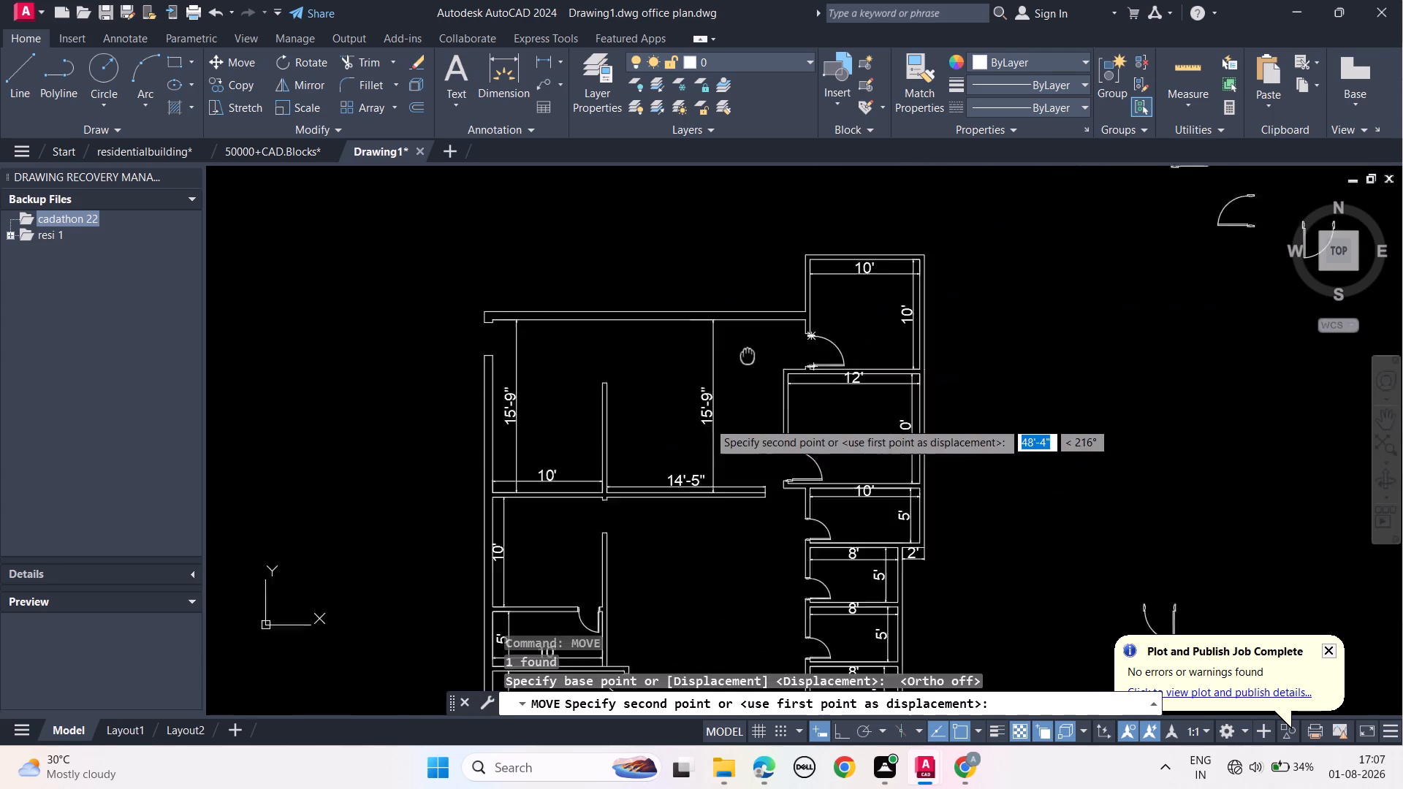
{"action": "middle_click_drag", "start_coordinate": [753, 346], "coordinate": [851, 188]}
{"action": "scroll", "coordinate": [722, 351], "scroll_direction": "up", "scroll_amount": 3}
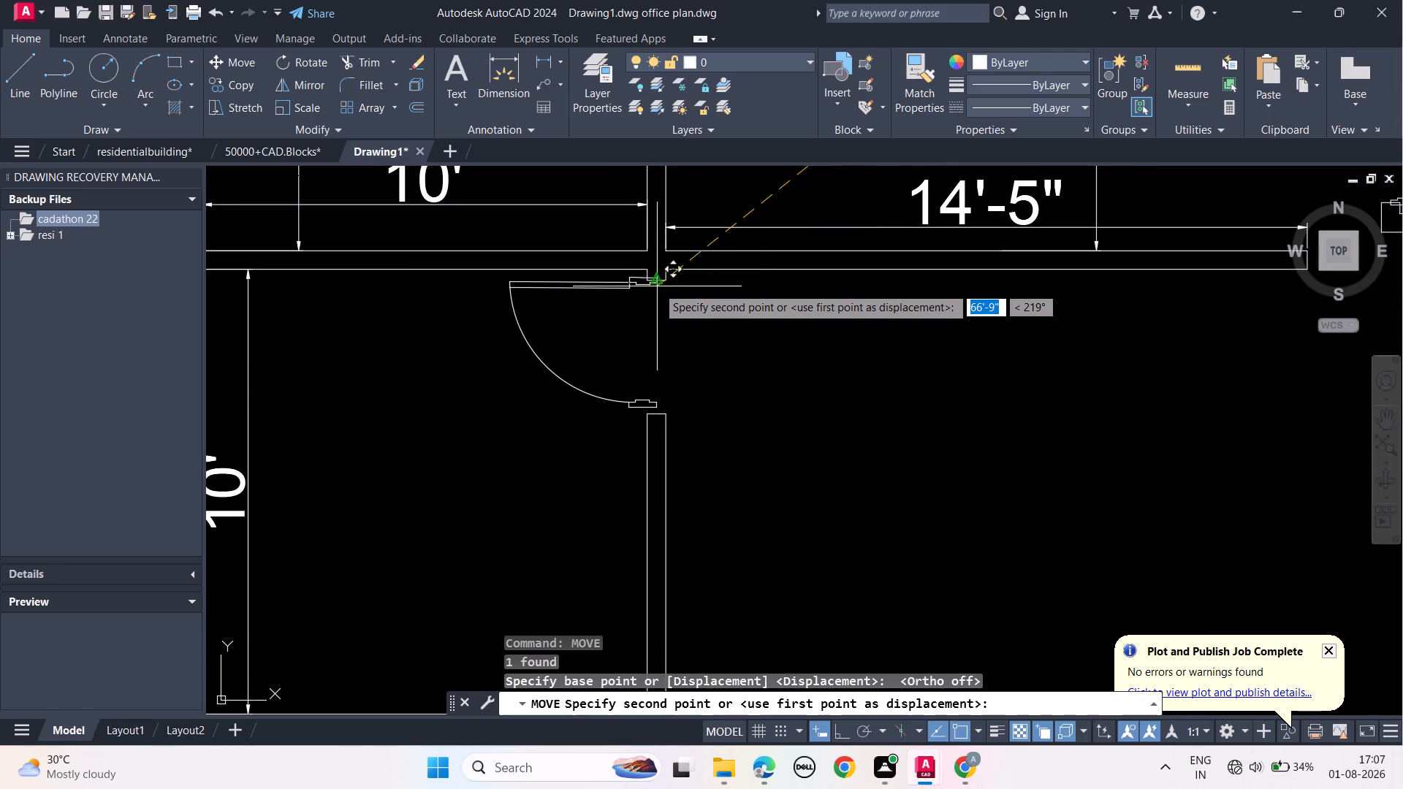
{"action": "left_click", "coordinate": [660, 283]}
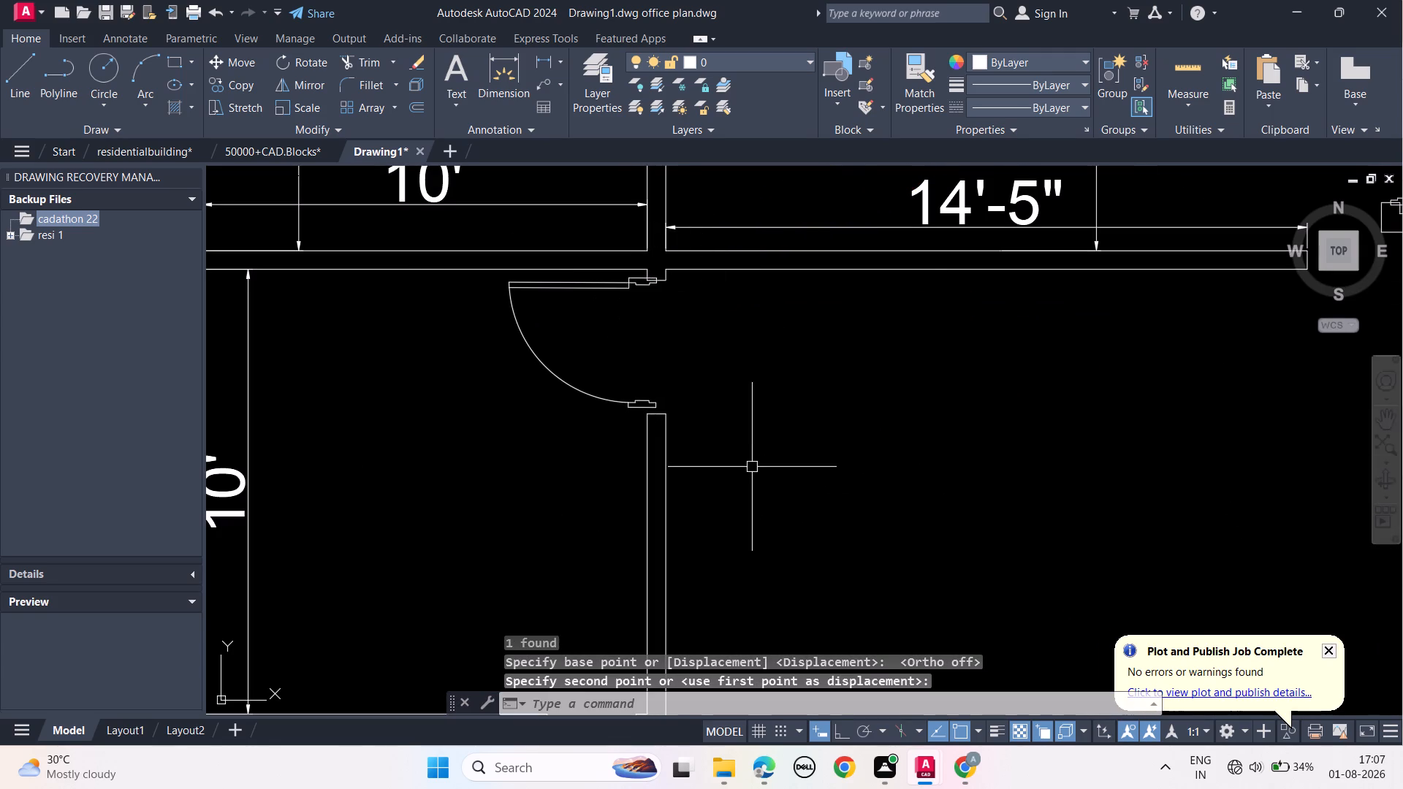
{"action": "key", "text": "Escape"}
{"action": "key", "text": "Escape"}
{"action": "key", "text": "Escape"}
{"action": "key", "text": "Escape"}
Move the placed door by its hinge-side jamb's midpoint onto the midpoint of the wall stub's end.
{"action": "left_click_drag", "start_coordinate": [611, 340], "coordinate": [602, 331]}
{"action": "left_click", "coordinate": [530, 263]}
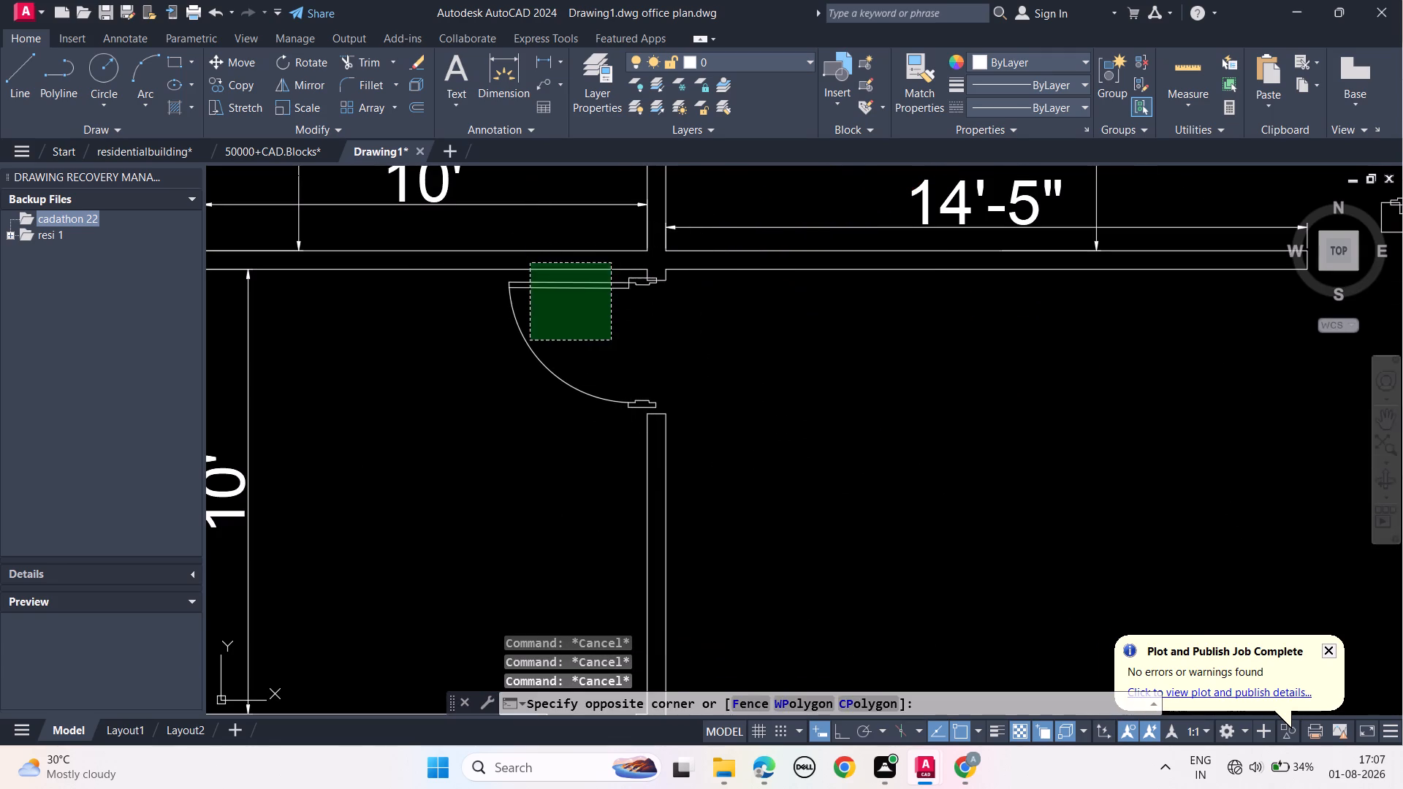
{"action": "key", "text": "Escape"}
{"action": "left_click", "coordinate": [557, 329]}
{"action": "left_click", "coordinate": [525, 351]}
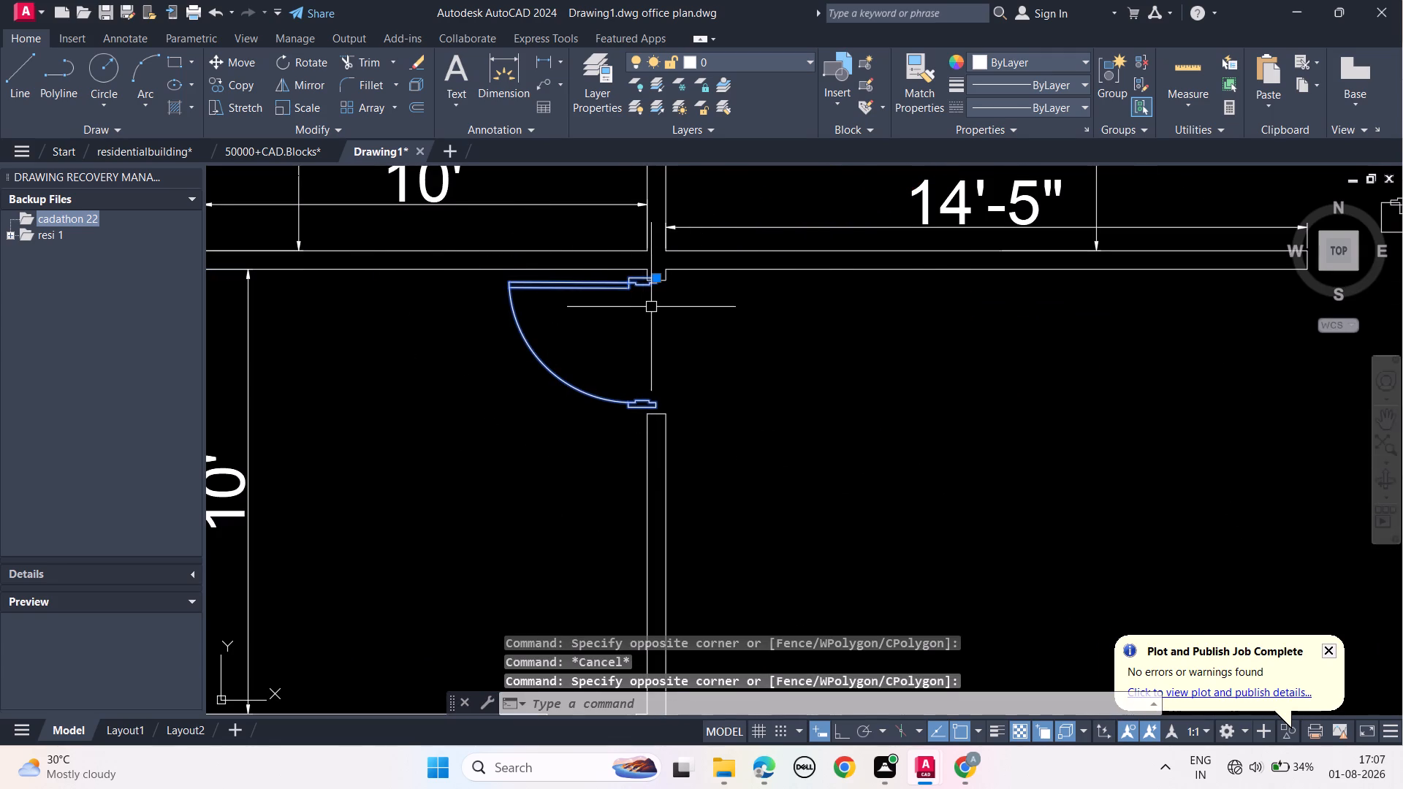
{"action": "type", "text": "MO"}
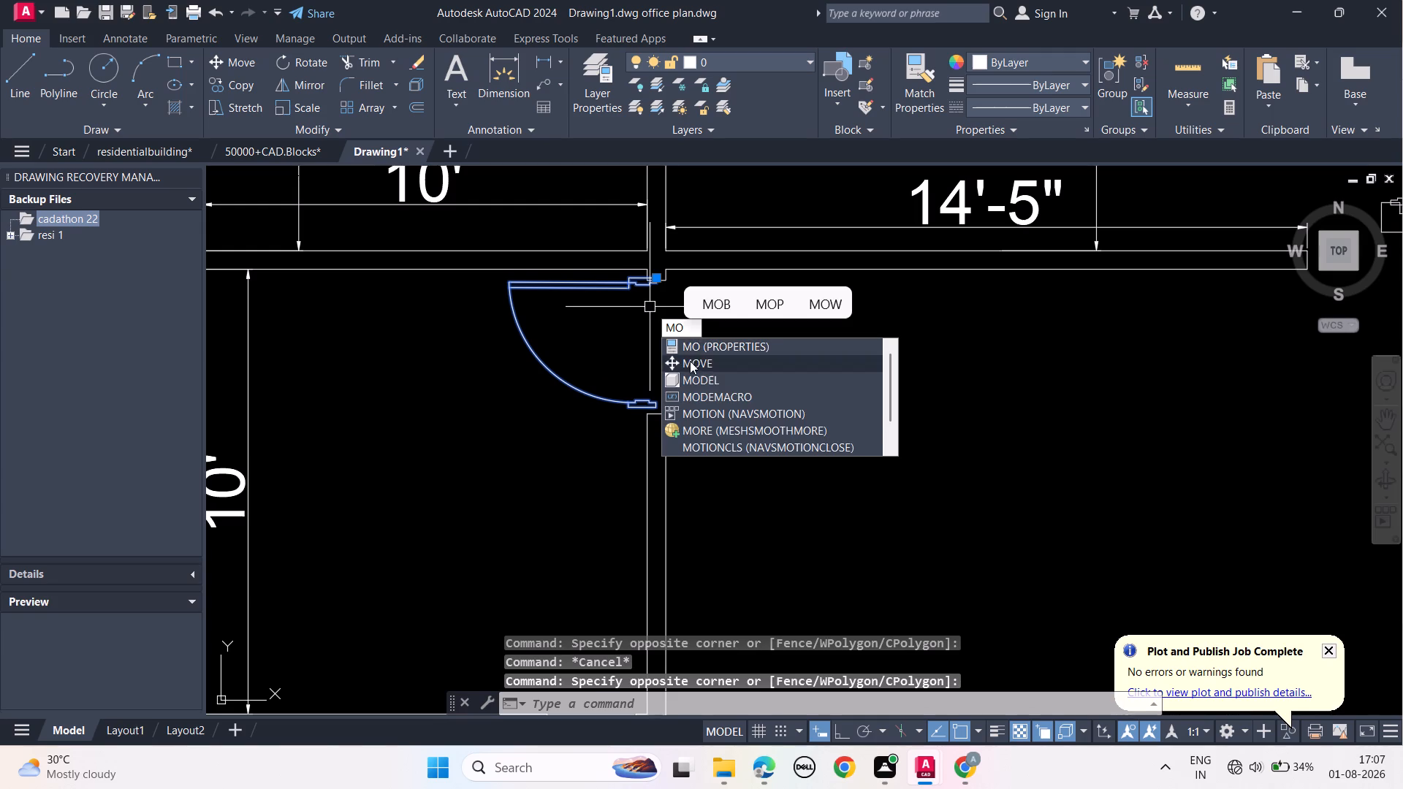
{"action": "left_click", "coordinate": [690, 361]}
{"action": "scroll", "coordinate": [673, 305], "scroll_direction": "up", "scroll_amount": 2}
{"action": "left_click", "coordinate": [594, 237]}
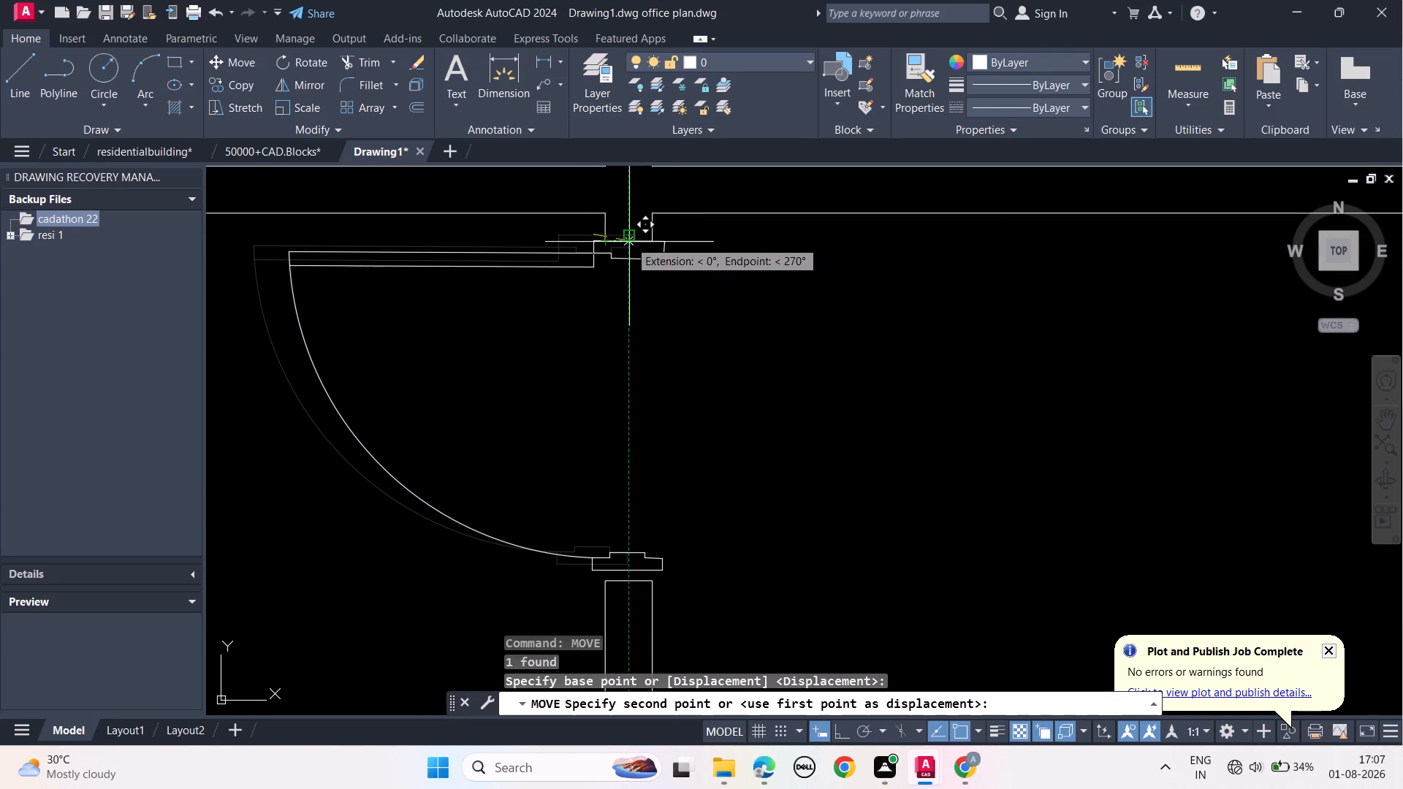
{"action": "scroll", "coordinate": [634, 248], "scroll_direction": "up", "scroll_amount": 3}
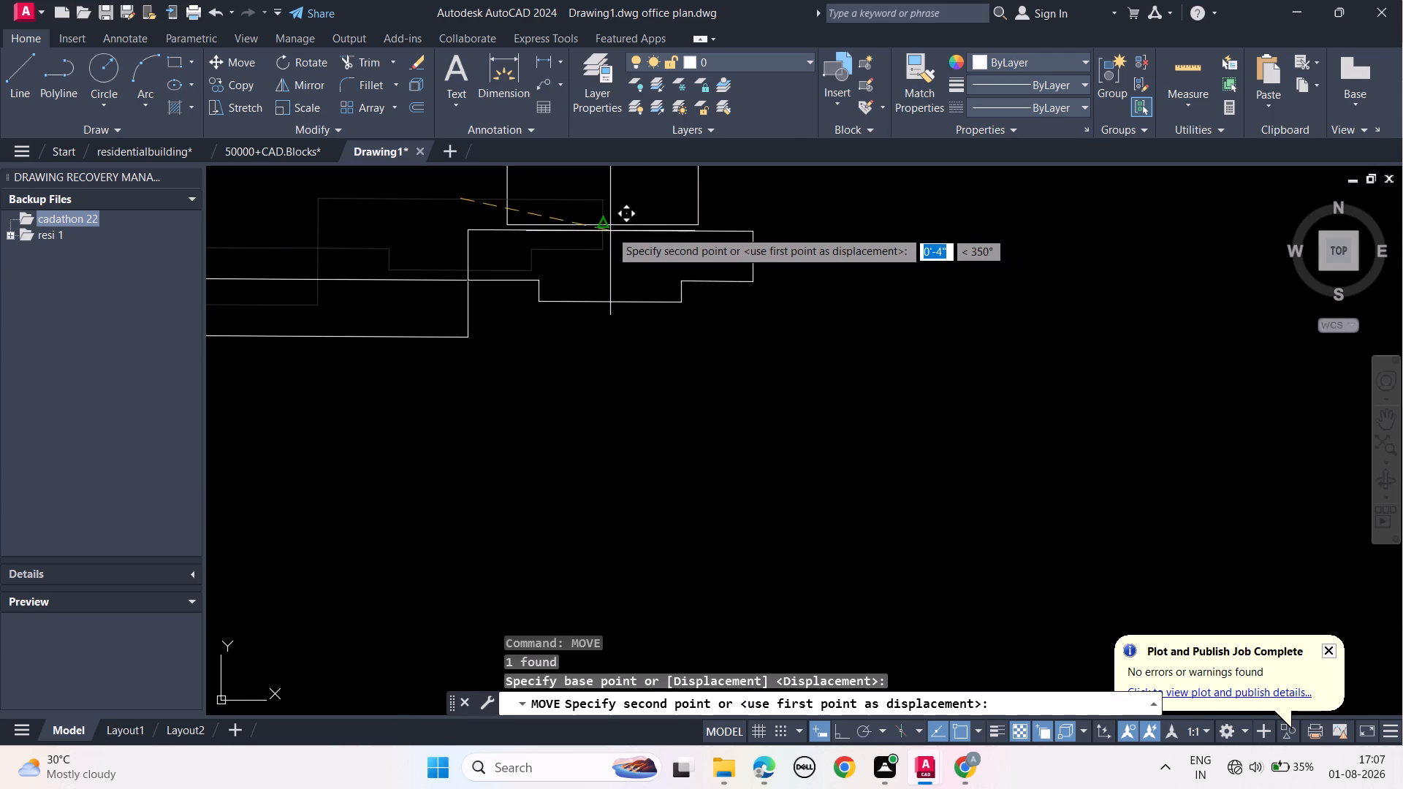
{"action": "left_click", "coordinate": [604, 229]}
{"action": "scroll", "coordinate": [673, 313], "scroll_direction": "down", "scroll_amount": 3}
{"action": "scroll", "coordinate": [749, 399], "scroll_direction": "down", "scroll_amount": 1}
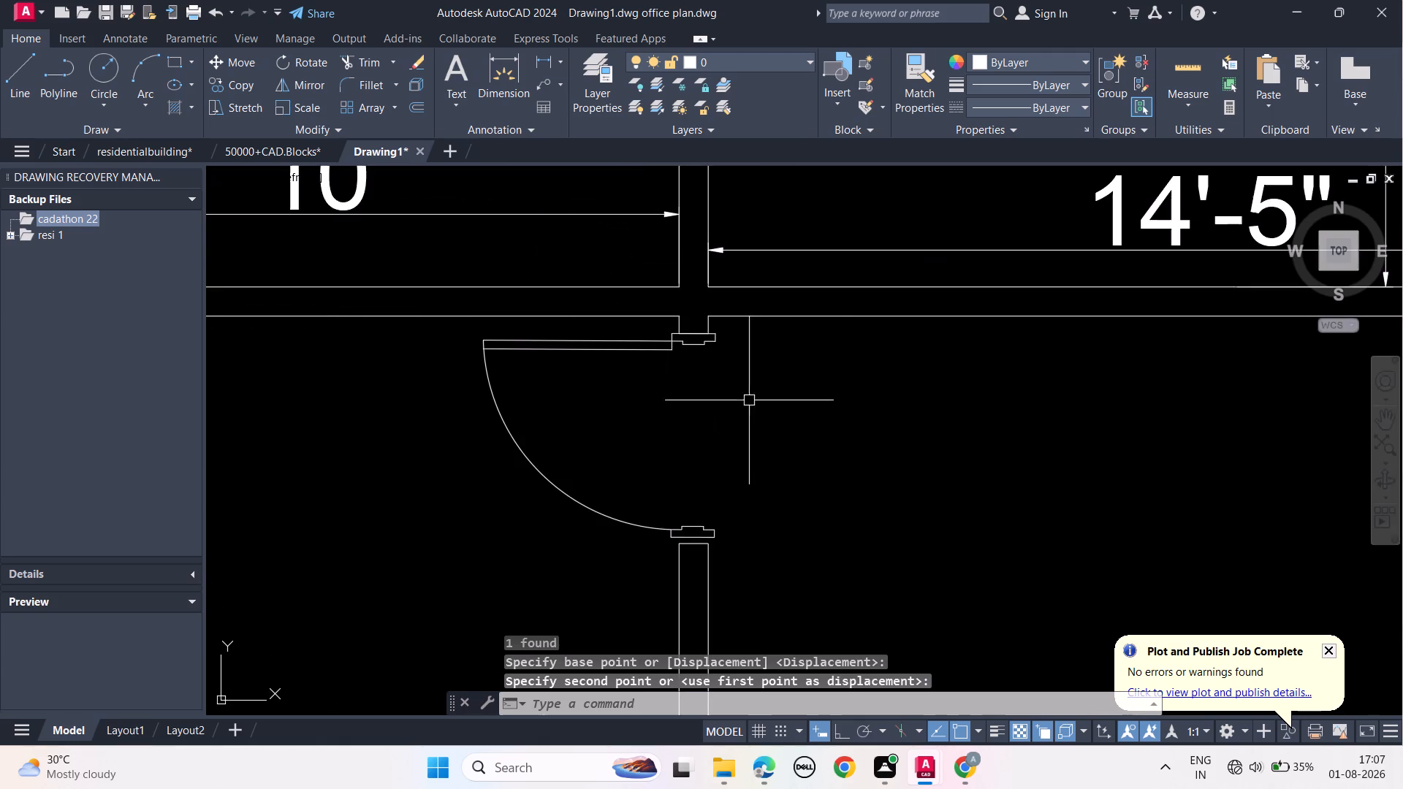
Scale the placed door down slightly about the free end of its leaf.
{"action": "middle_click_drag", "start_coordinate": [762, 437], "coordinate": [761, 393]}
{"action": "left_click_drag", "start_coordinate": [594, 431], "coordinate": [565, 392]}
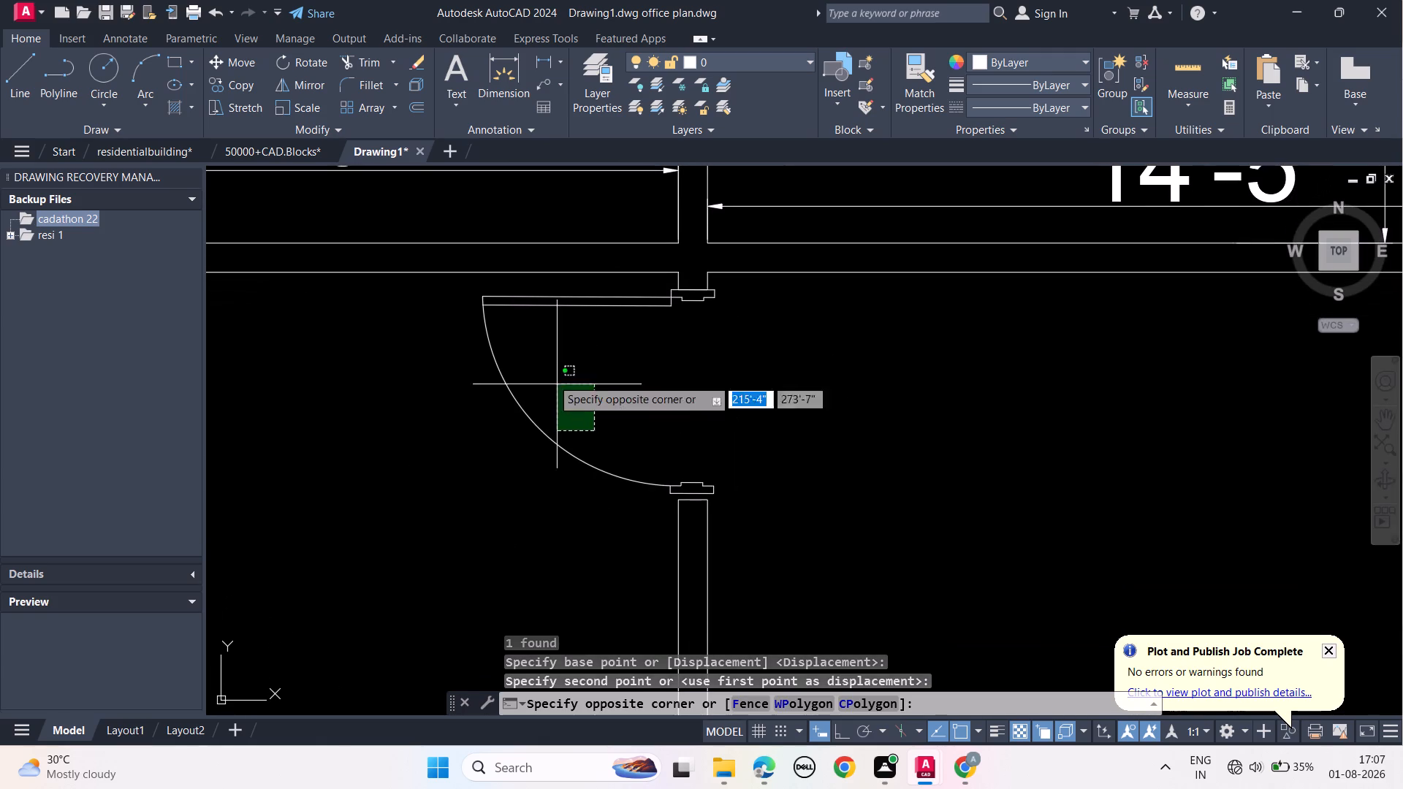
{"action": "left_click", "coordinate": [486, 293]}
{"action": "type", "text": "SC"}
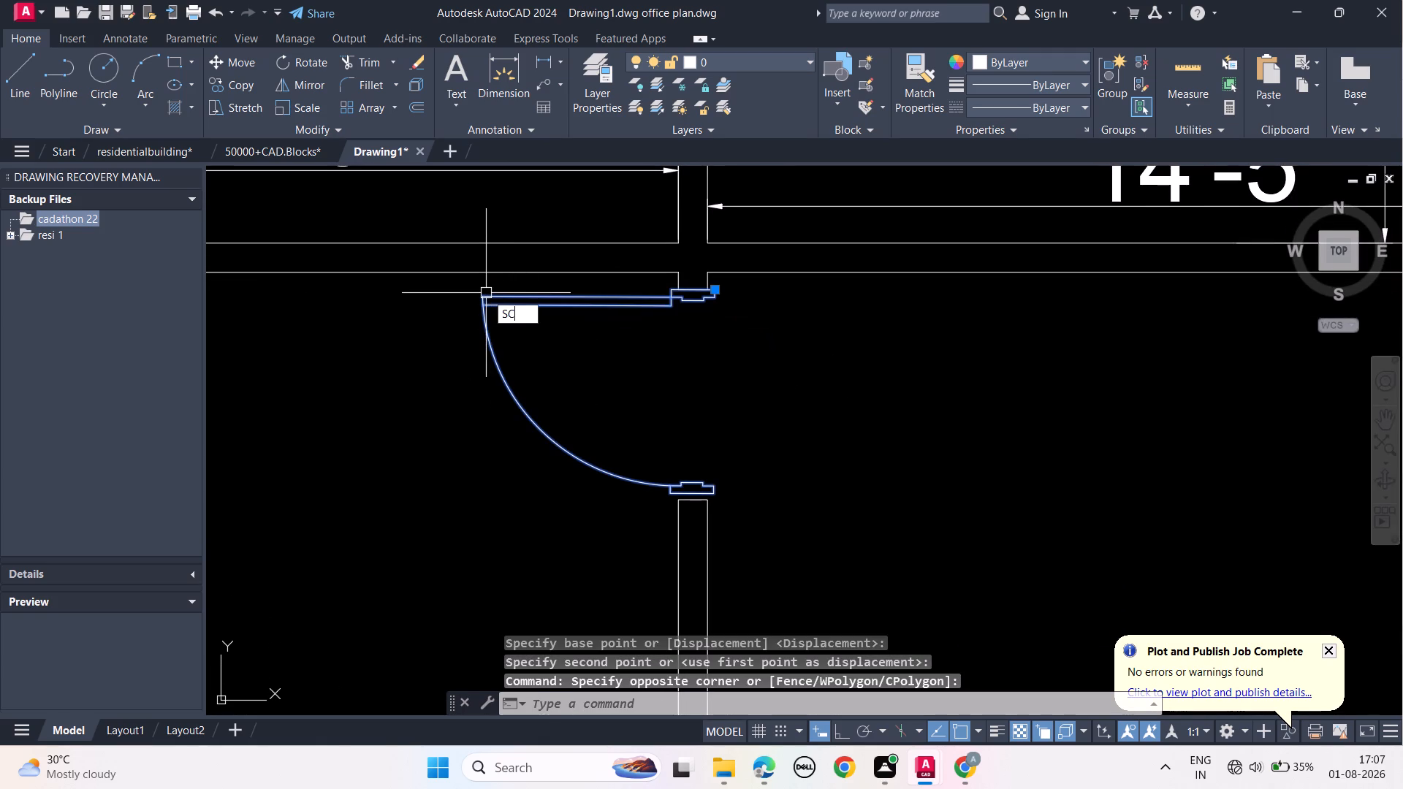
{"action": "left_click", "coordinate": [541, 332]}
{"action": "left_click", "coordinate": [482, 296]}
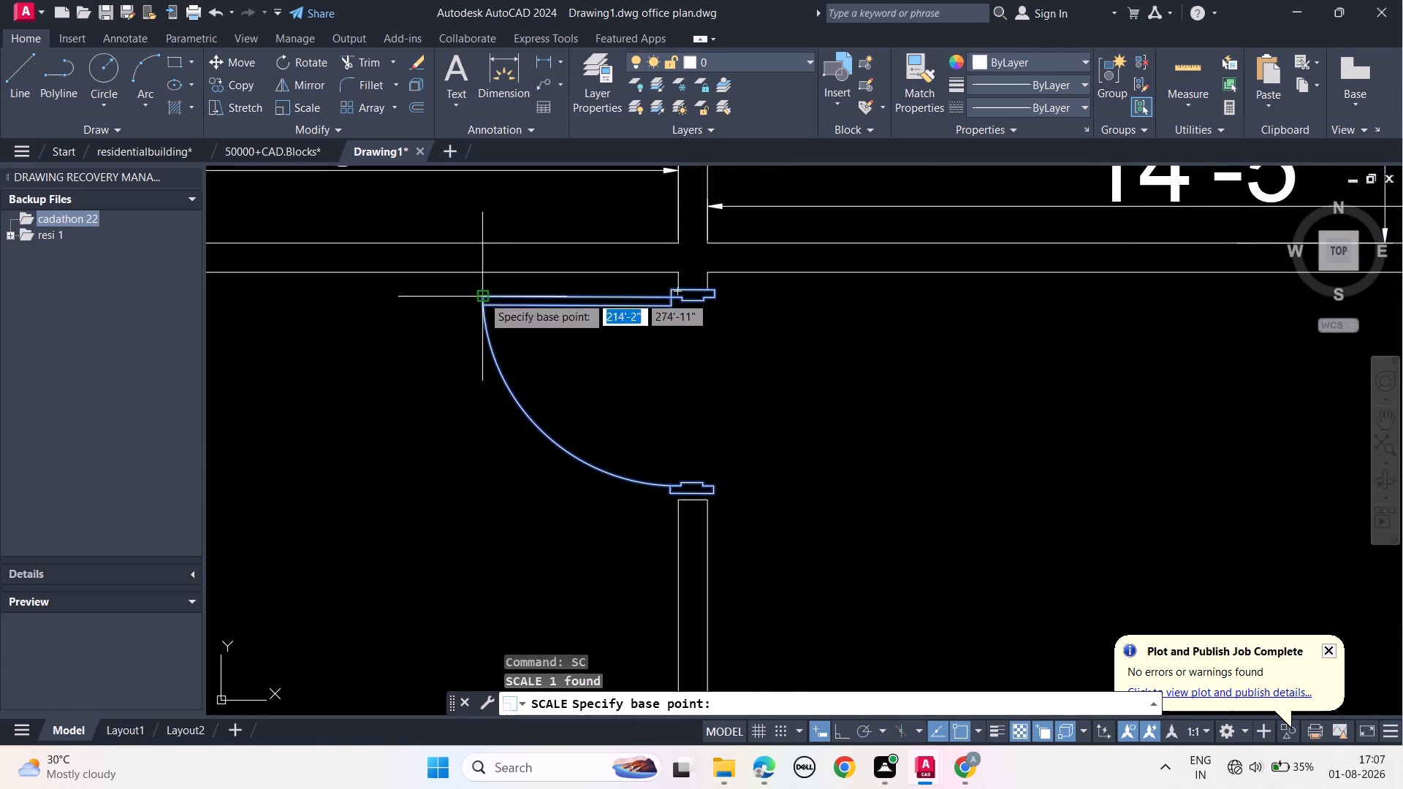
{"action": "left_click", "coordinate": [571, 368]}
{"action": "key", "text": "grave"}
{"action": "key", "text": "Escape"}
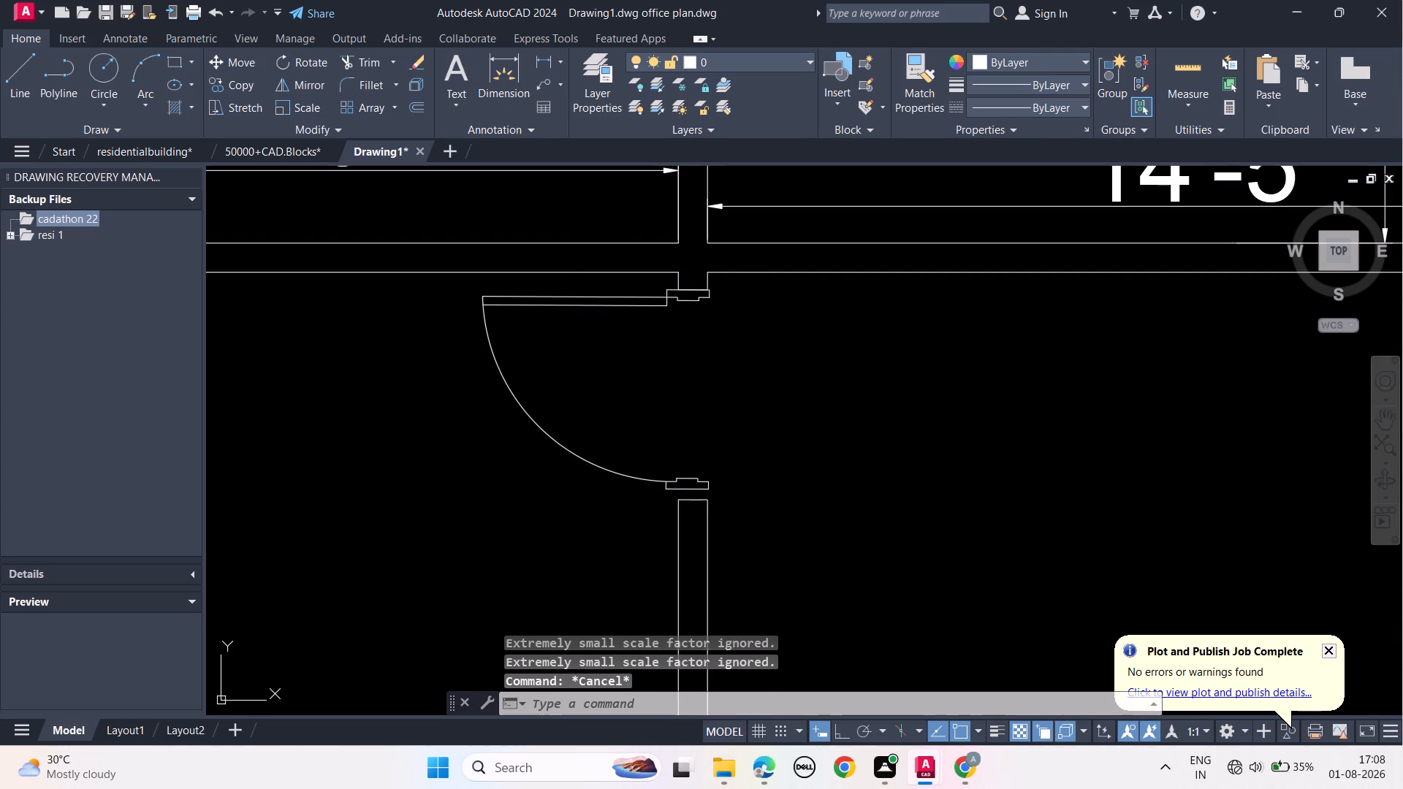
{"action": "key", "text": "Escape"}
{"action": "key", "text": "Escape"}
{"action": "key", "text": "Escape"}
{"action": "key", "text": "Escape"}
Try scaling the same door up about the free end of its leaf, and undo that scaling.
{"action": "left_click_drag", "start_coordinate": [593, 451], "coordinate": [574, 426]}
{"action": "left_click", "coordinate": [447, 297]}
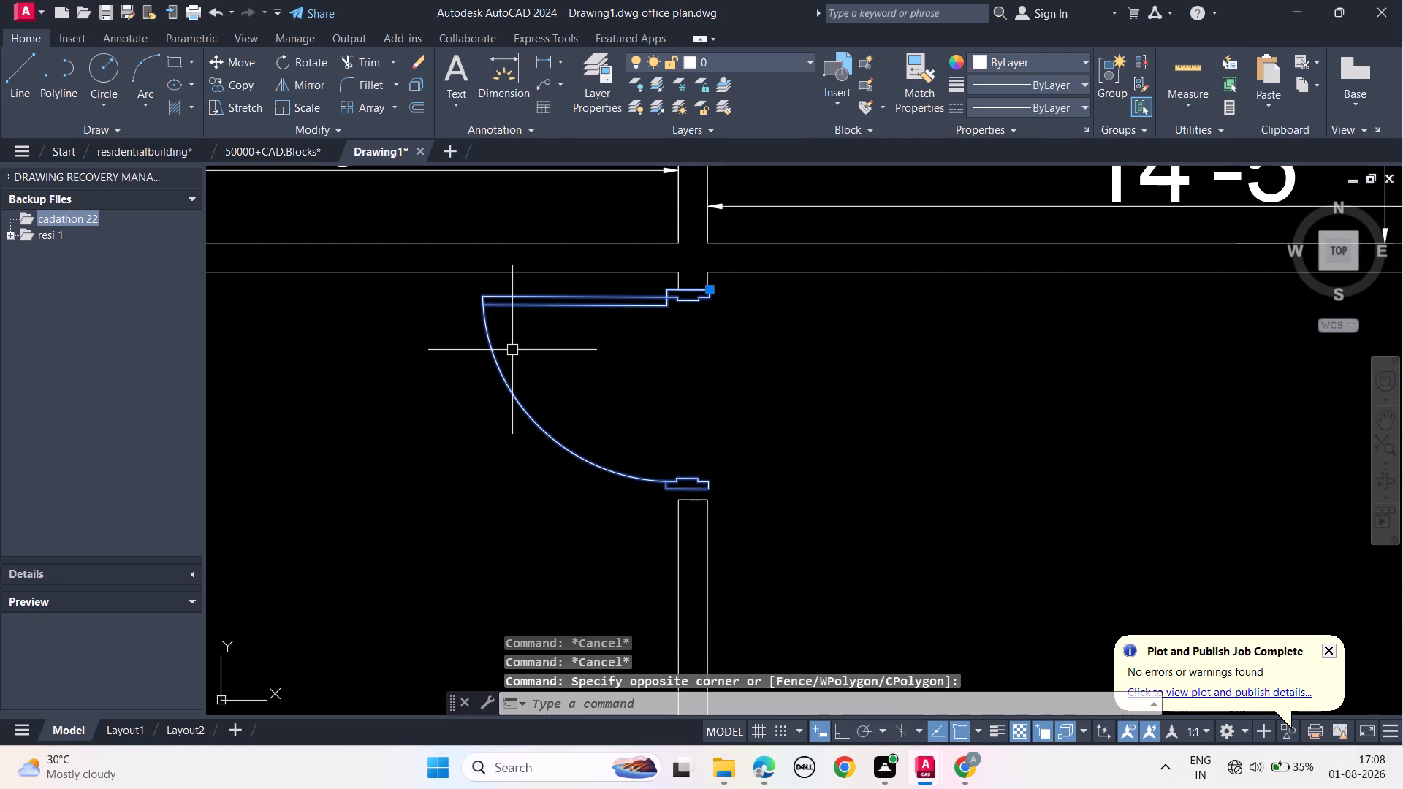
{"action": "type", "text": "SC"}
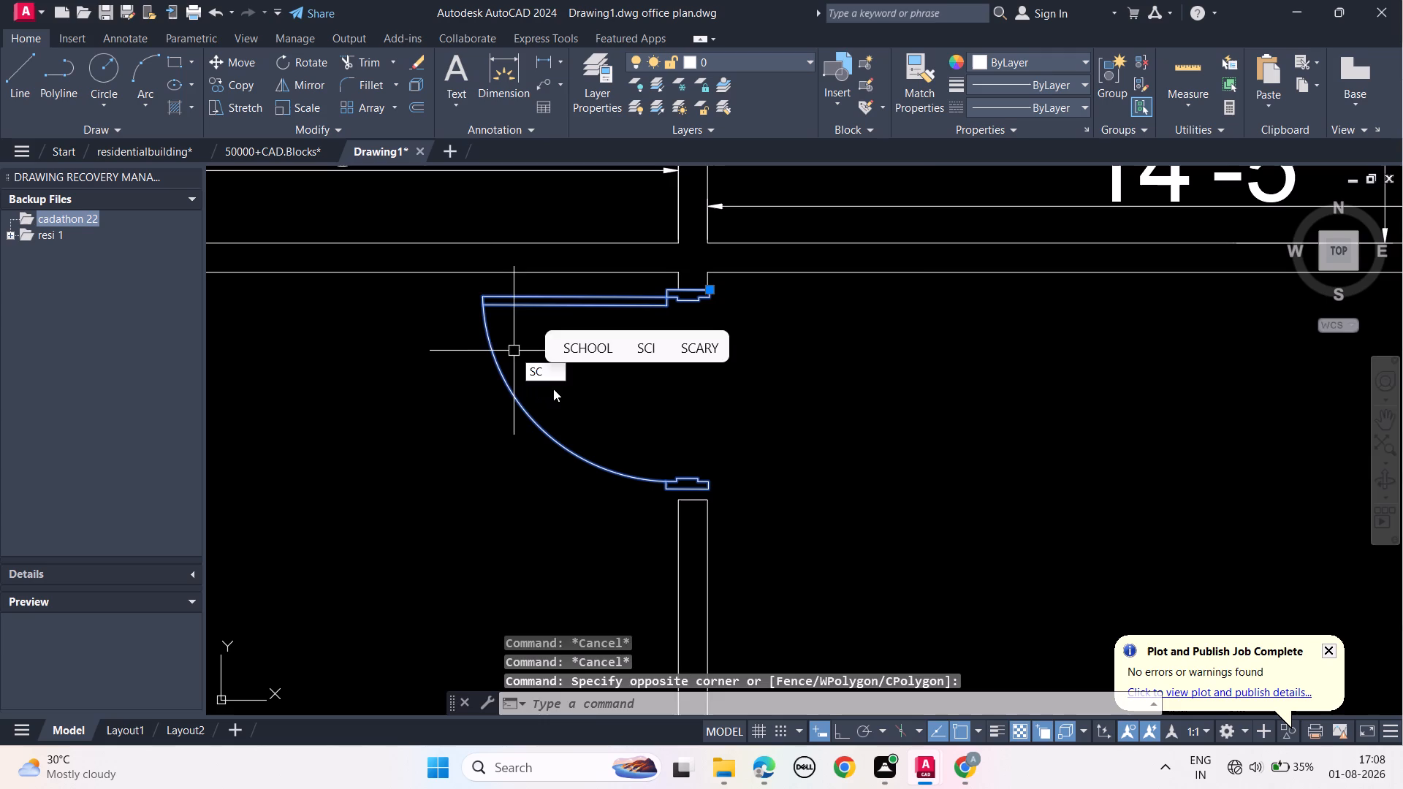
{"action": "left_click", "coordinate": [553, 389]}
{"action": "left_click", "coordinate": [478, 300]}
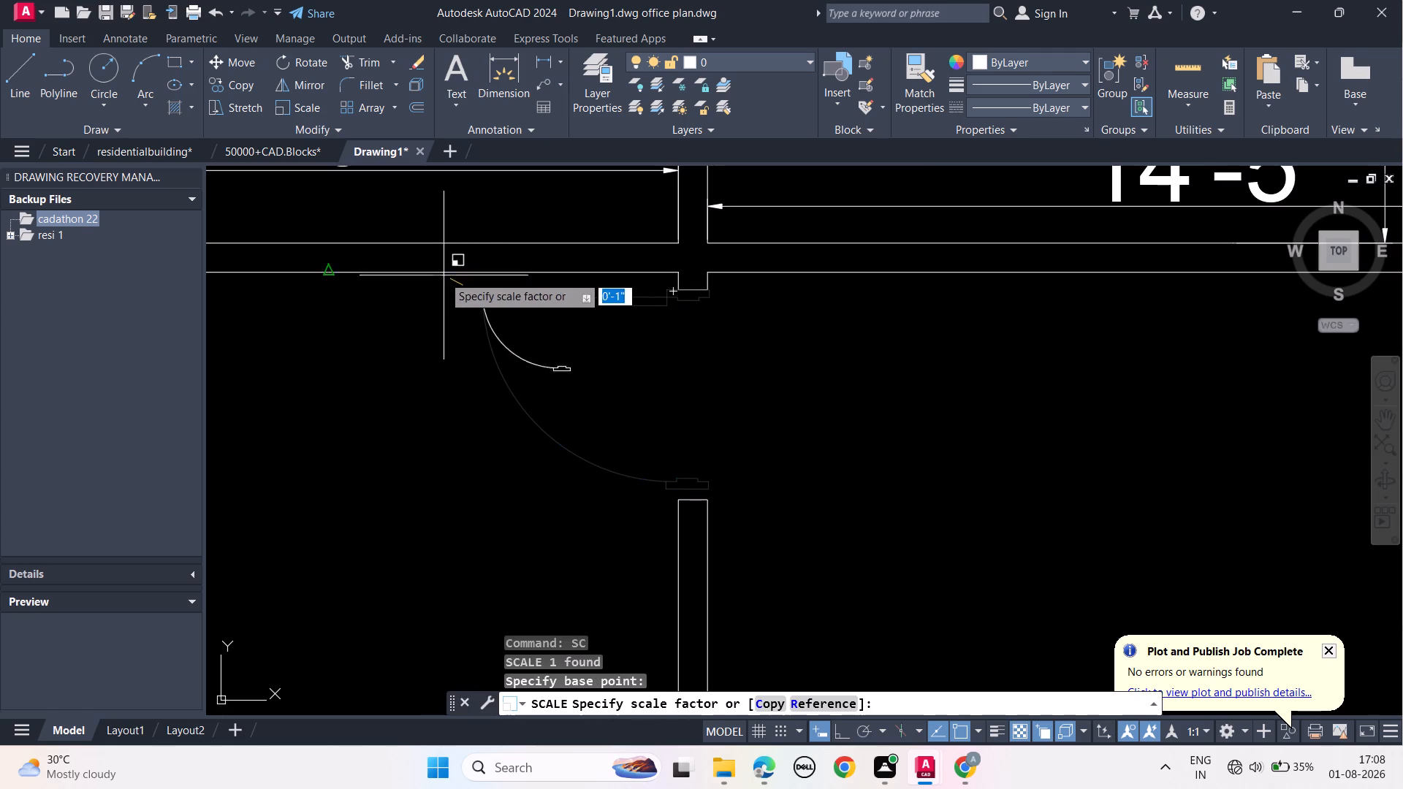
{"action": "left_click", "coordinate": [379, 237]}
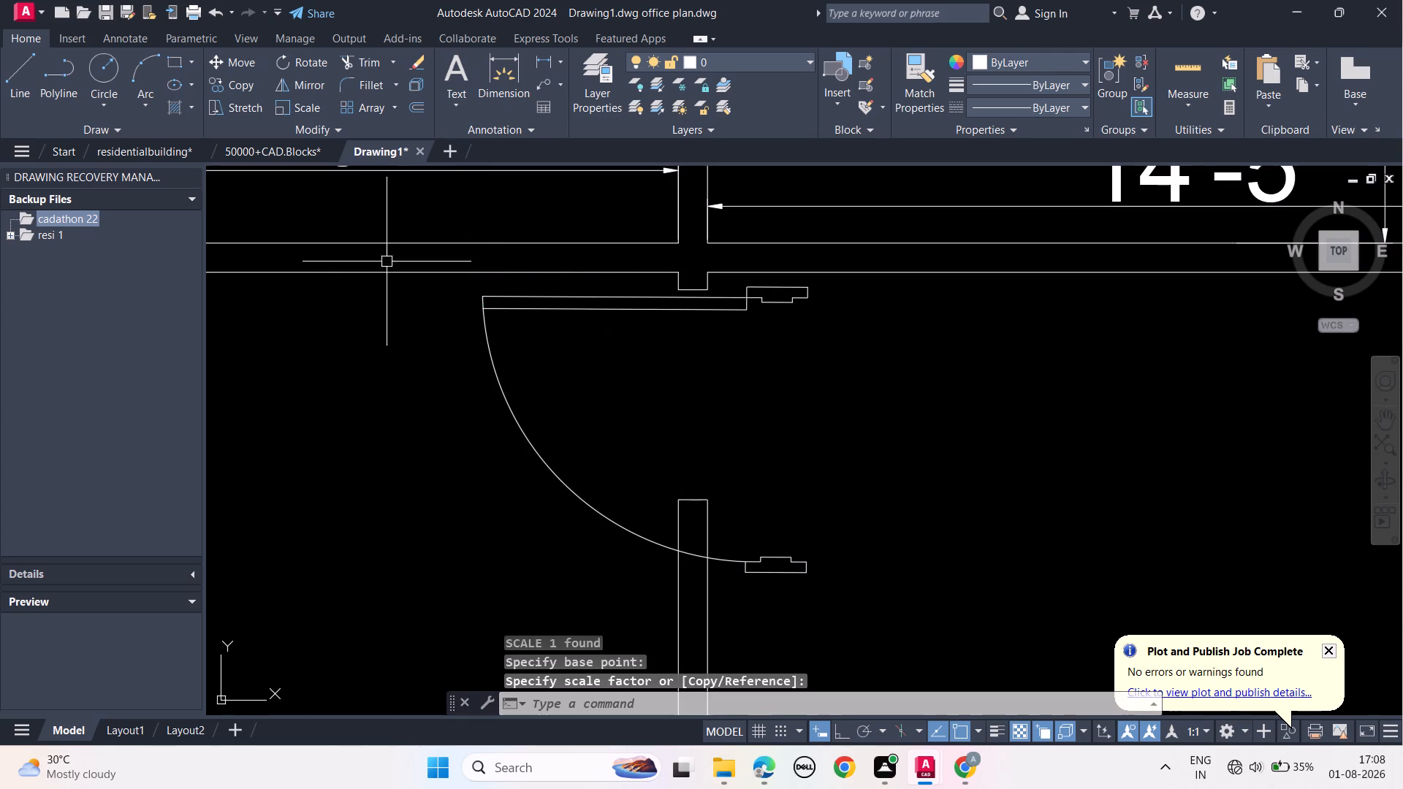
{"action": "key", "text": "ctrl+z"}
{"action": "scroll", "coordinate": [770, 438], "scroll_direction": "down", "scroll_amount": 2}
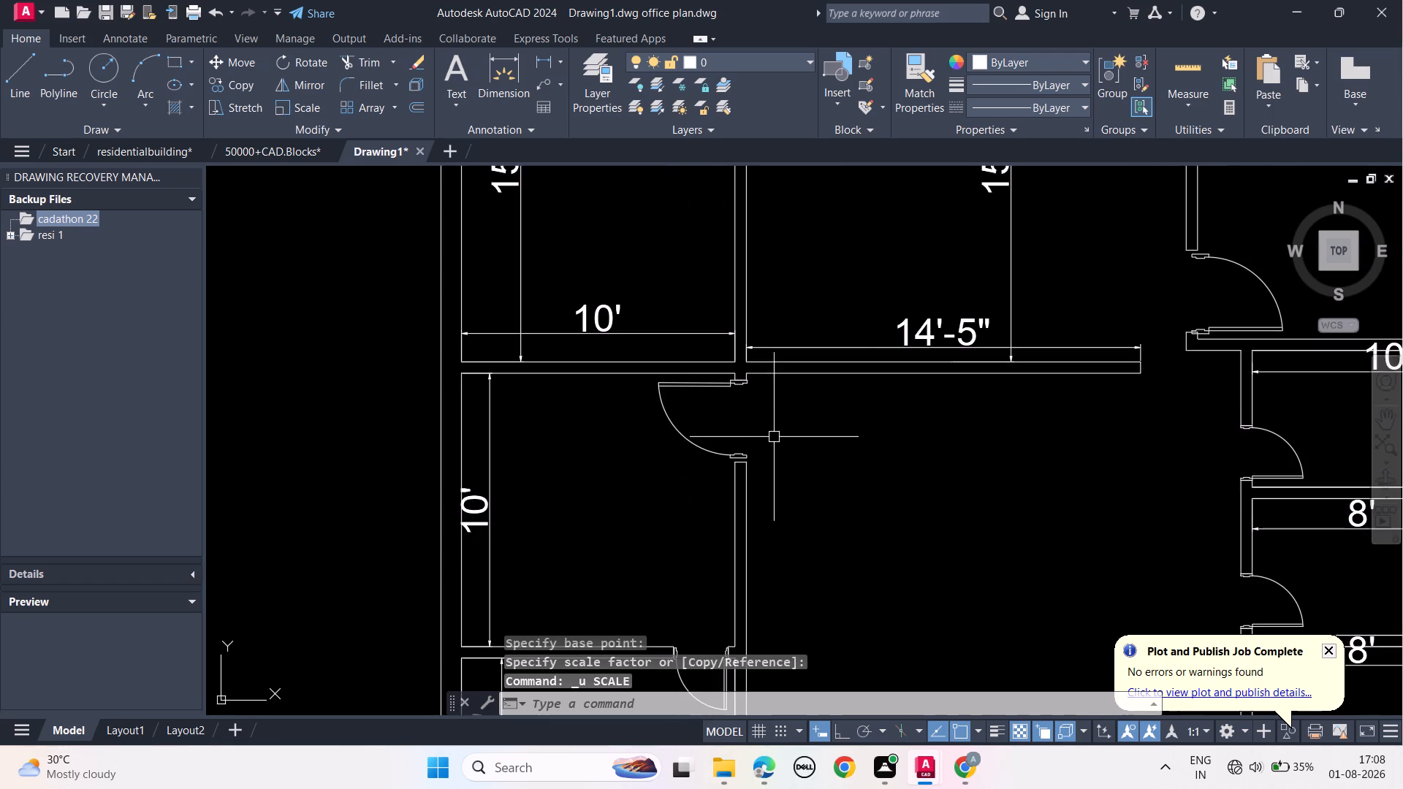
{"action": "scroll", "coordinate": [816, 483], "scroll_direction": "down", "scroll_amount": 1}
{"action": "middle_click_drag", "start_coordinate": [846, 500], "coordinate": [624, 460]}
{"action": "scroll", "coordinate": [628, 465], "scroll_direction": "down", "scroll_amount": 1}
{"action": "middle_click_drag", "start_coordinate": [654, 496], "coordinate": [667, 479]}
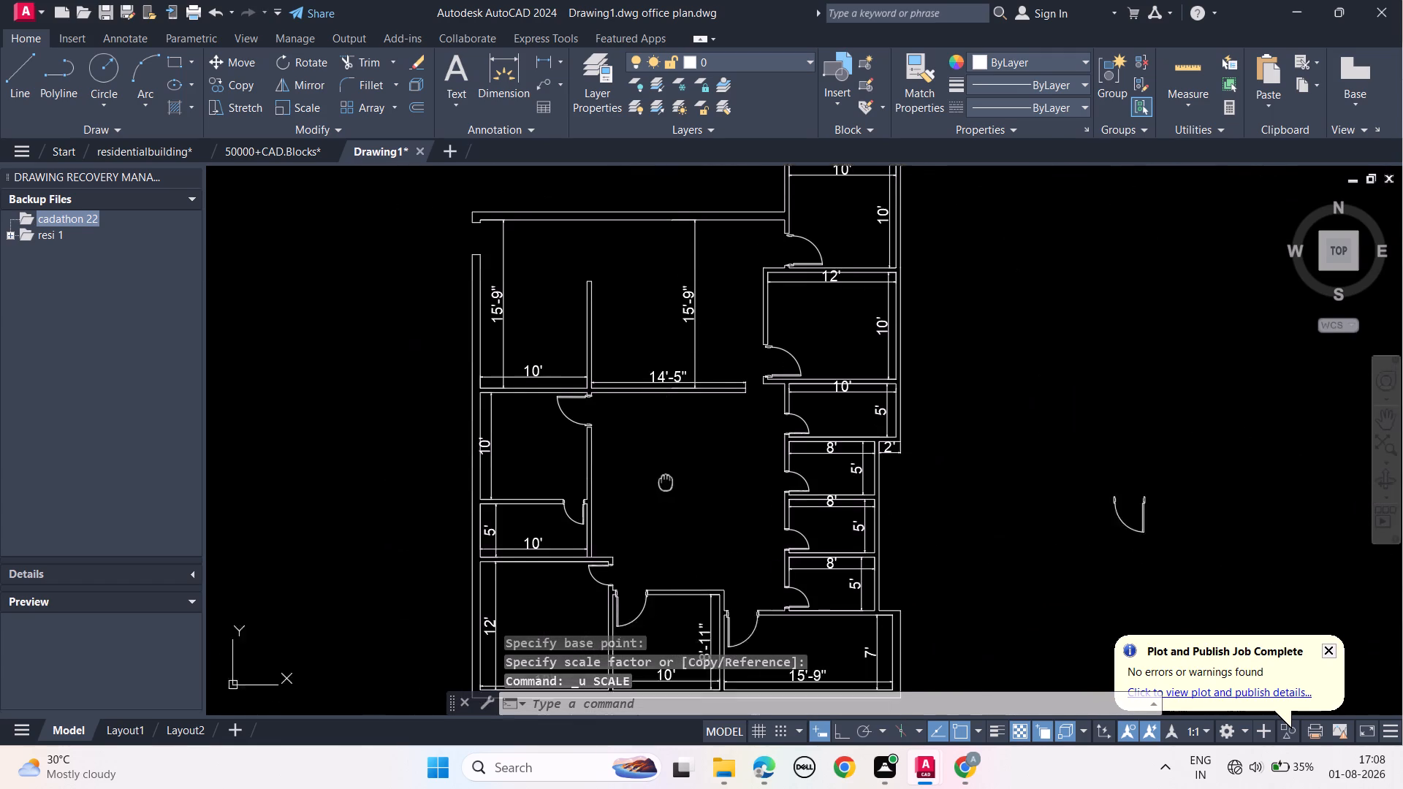
Examine the whole floor plan for door openings that still have no door symbol.
{"action": "middle_click_drag", "start_coordinate": [667, 479], "coordinate": [689, 416]}
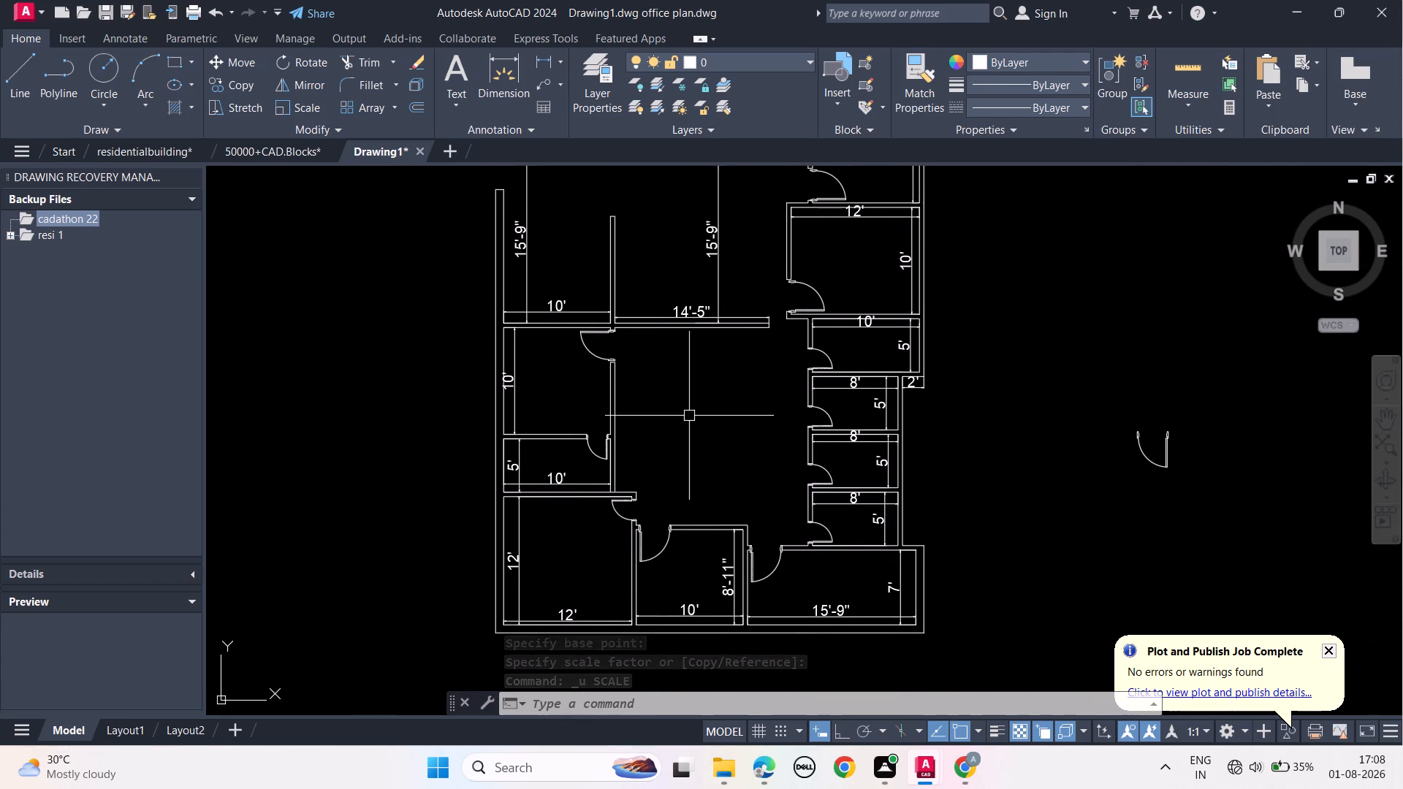
{"action": "middle_click_drag", "start_coordinate": [677, 511], "coordinate": [682, 418]}
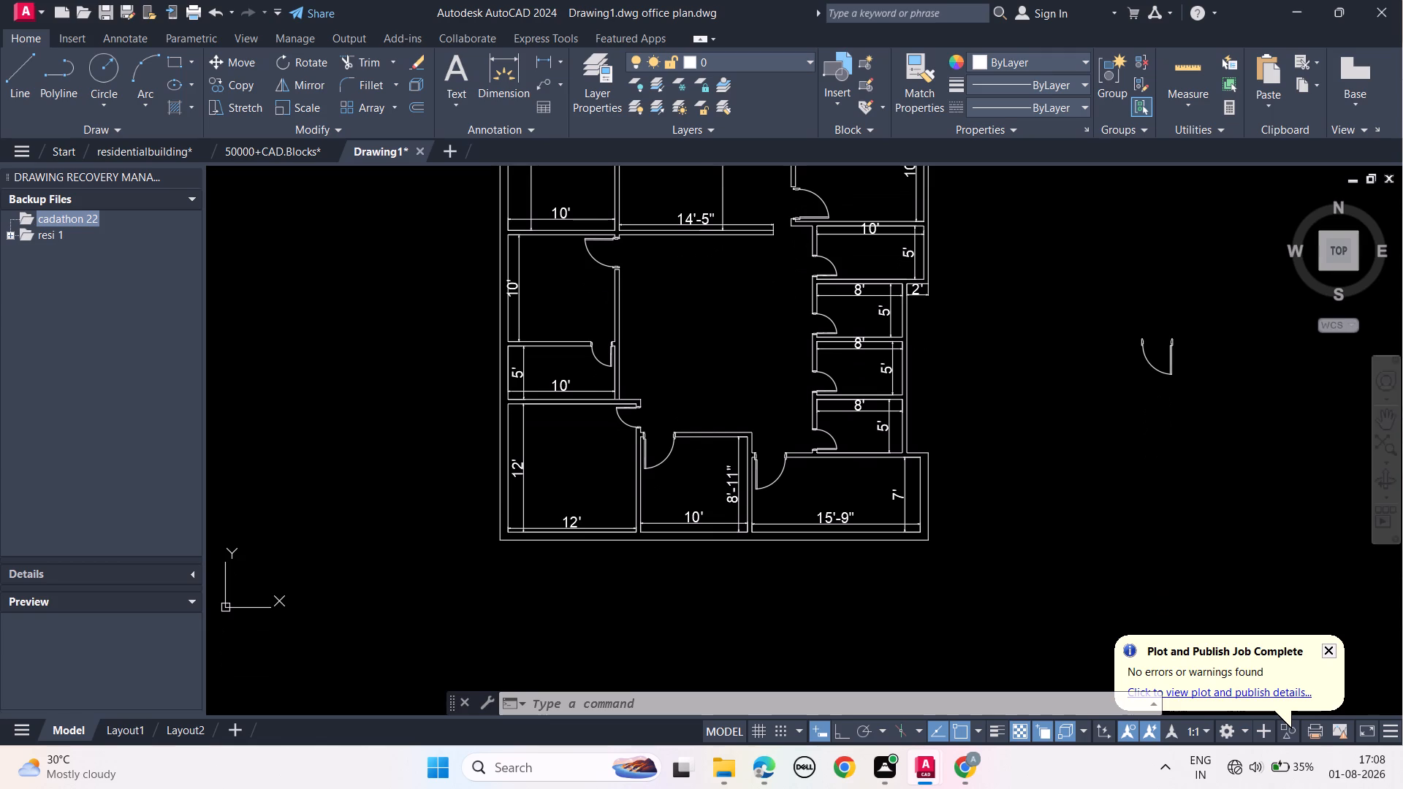
{"action": "middle_click_drag", "start_coordinate": [738, 419], "coordinate": [712, 531]}
{"action": "middle_click_drag", "start_coordinate": [704, 444], "coordinate": [699, 567]}
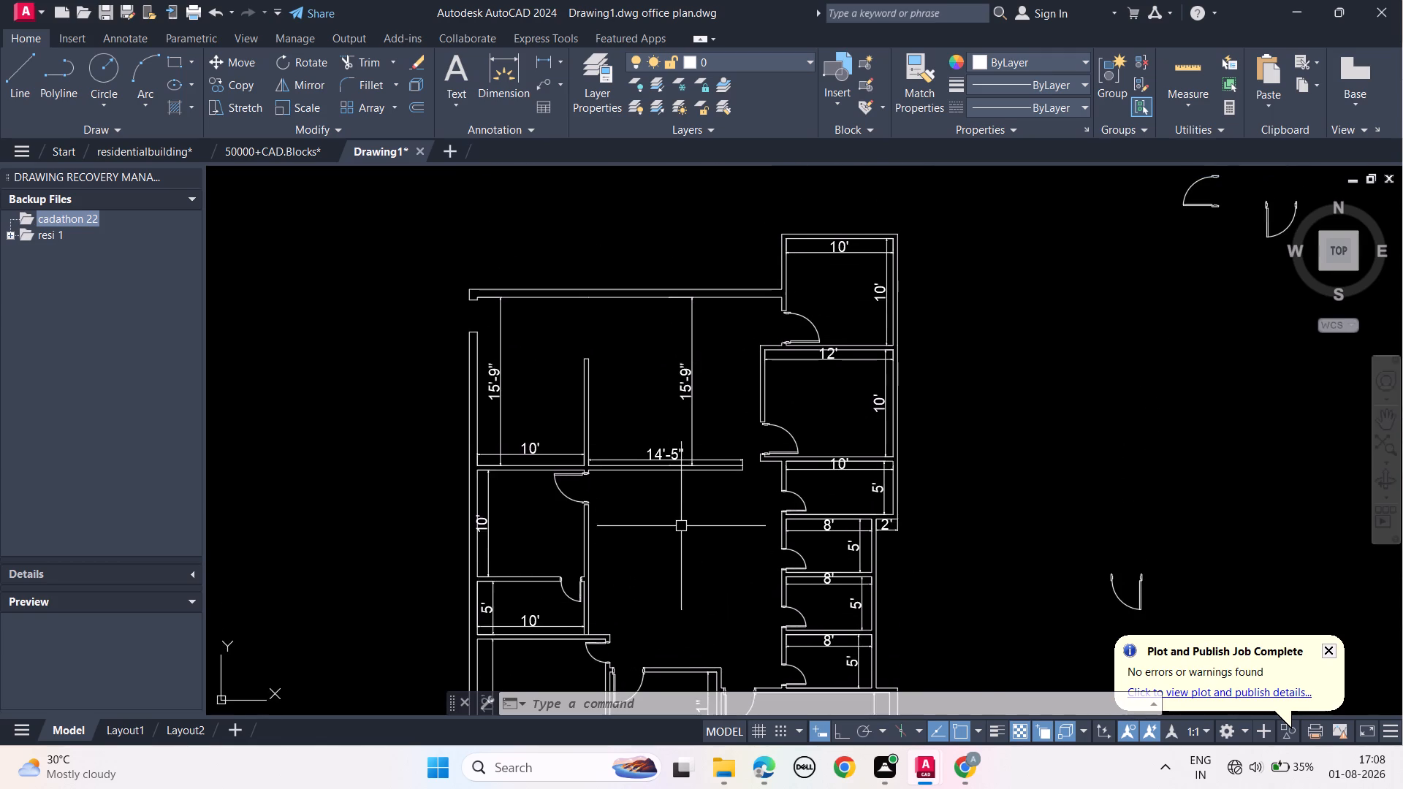
{"action": "scroll", "coordinate": [679, 511], "scroll_direction": "up", "scroll_amount": 2}
{"action": "scroll", "coordinate": [679, 511], "scroll_direction": "down", "scroll_amount": 2}
{"action": "middle_click_drag", "start_coordinate": [717, 525], "coordinate": [723, 499]}
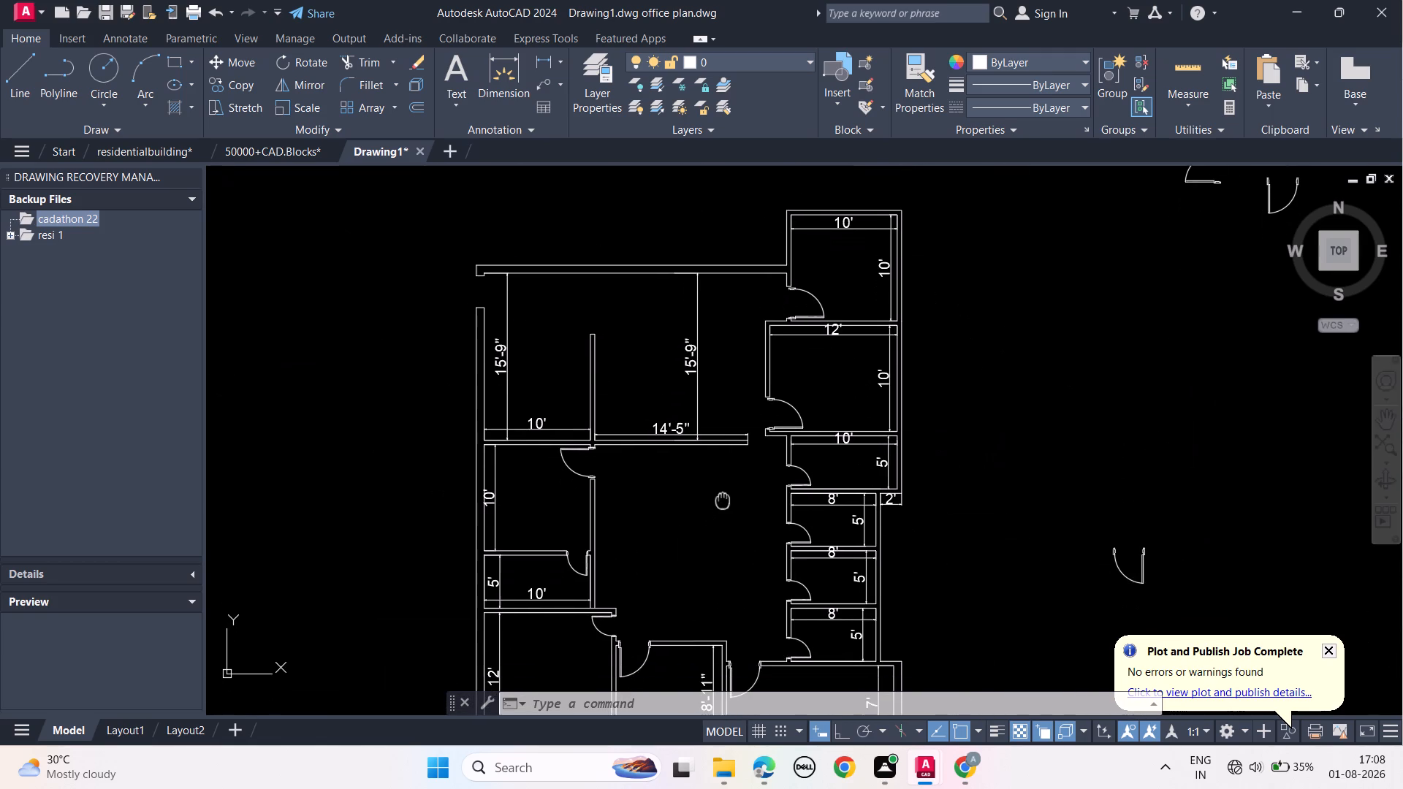
{"action": "middle_click_drag", "start_coordinate": [723, 499], "coordinate": [723, 497]}
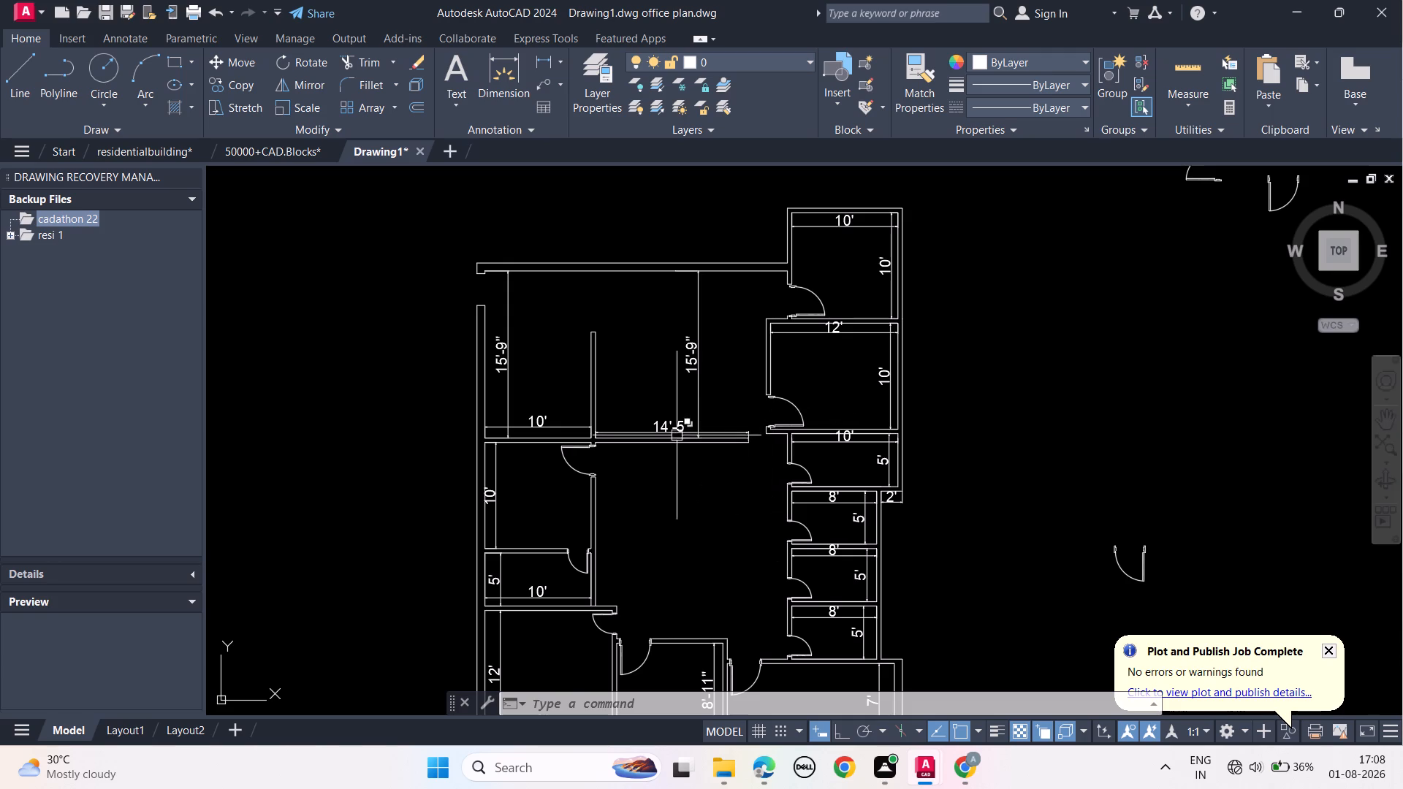
{"action": "middle_click_drag", "start_coordinate": [705, 533], "coordinate": [723, 435]}
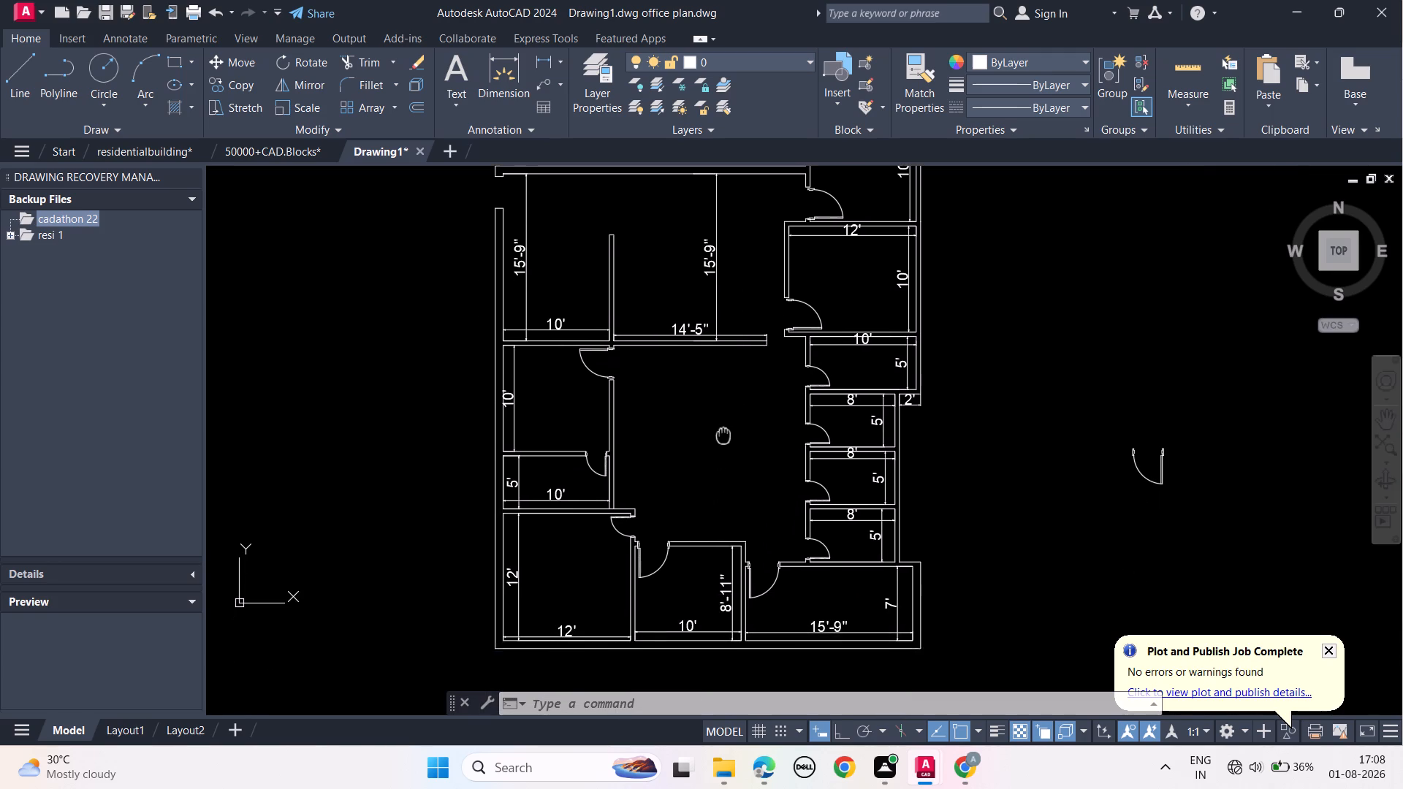
{"action": "middle_click_drag", "start_coordinate": [723, 435], "coordinate": [723, 434]}
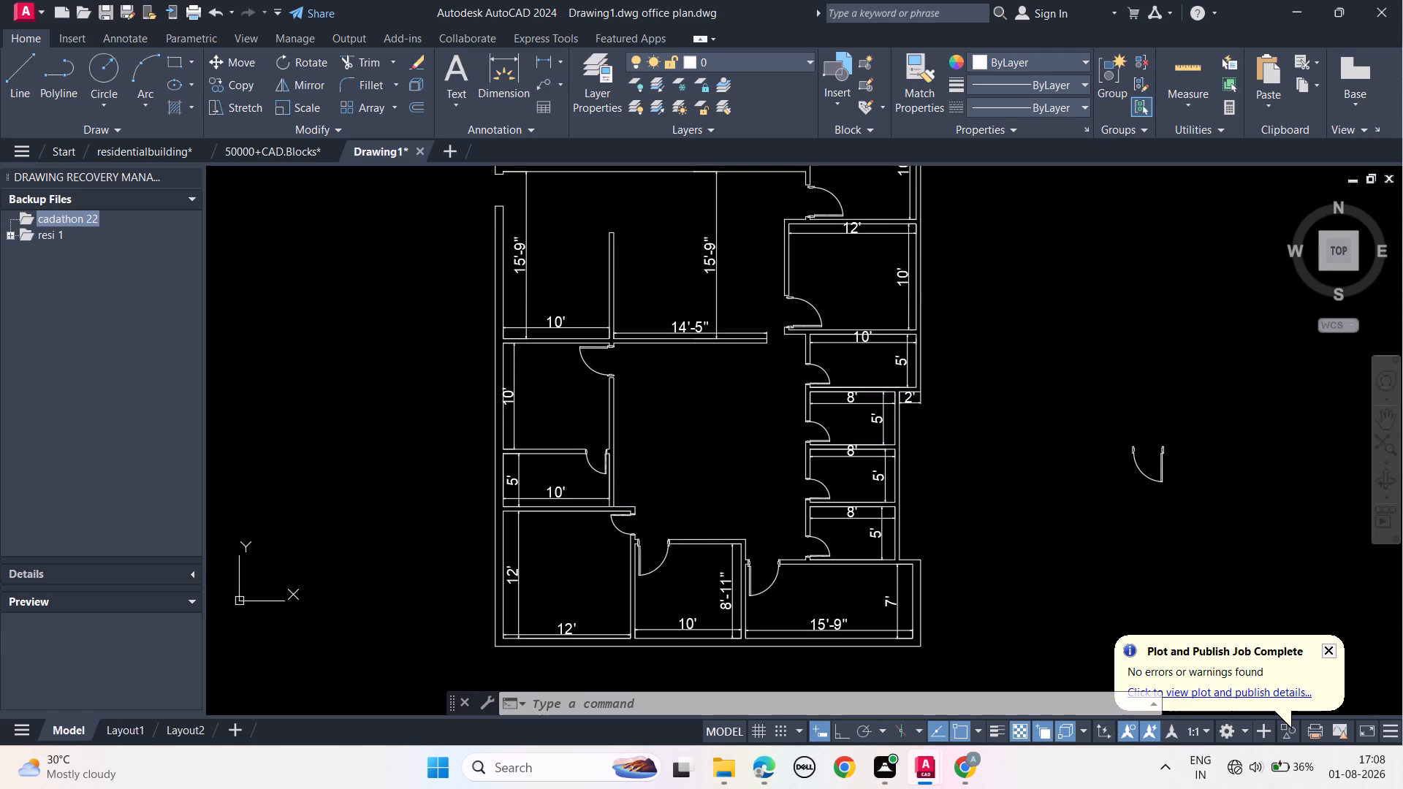
{"action": "middle_click_drag", "start_coordinate": [727, 430], "coordinate": [724, 569]}
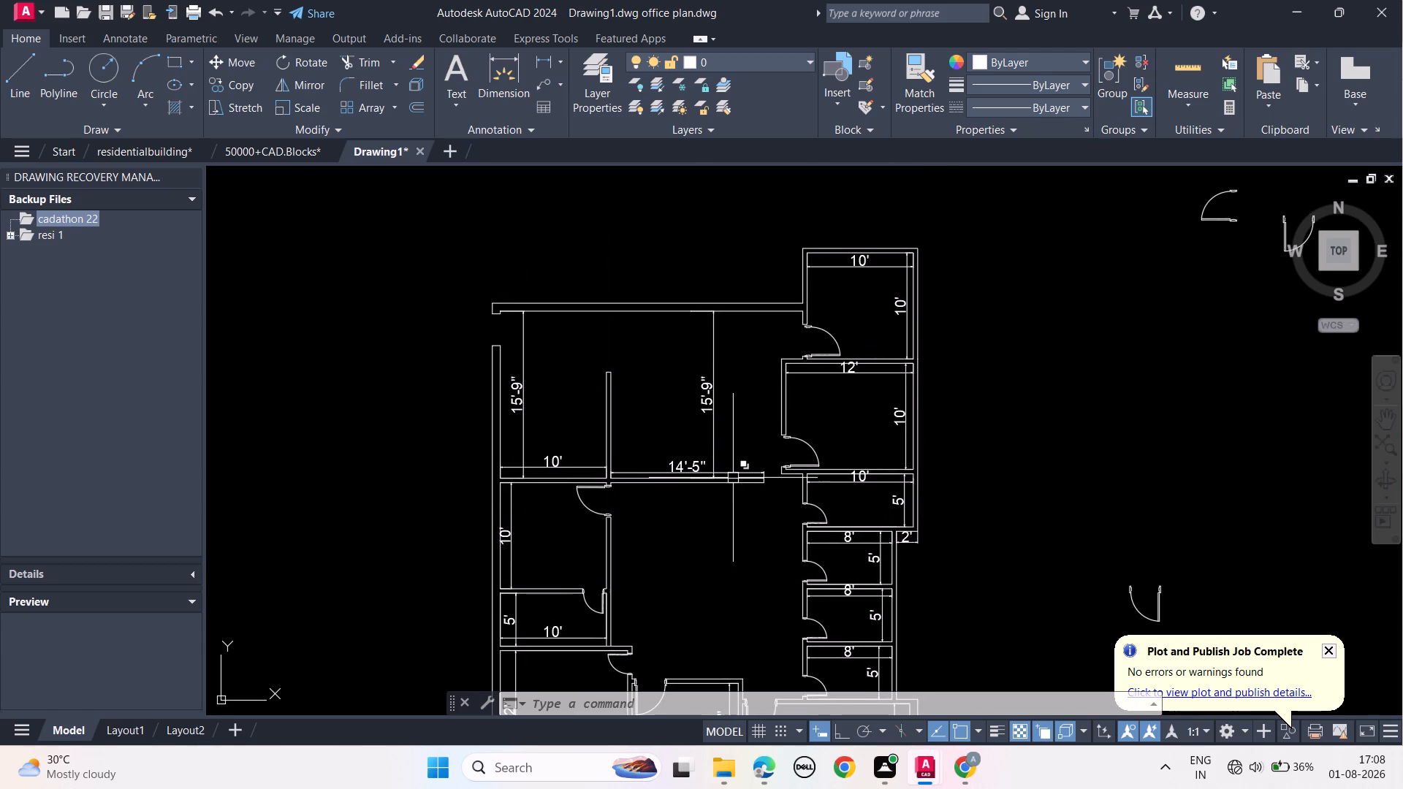
With Ortho on, rotate the nearest spare door beside the plan by 90° about its hinge-side jamb.
{"action": "middle_click_drag", "start_coordinate": [733, 478], "coordinate": [490, 503]}
{"action": "middle_click_drag", "start_coordinate": [883, 432], "coordinate": [878, 549]}
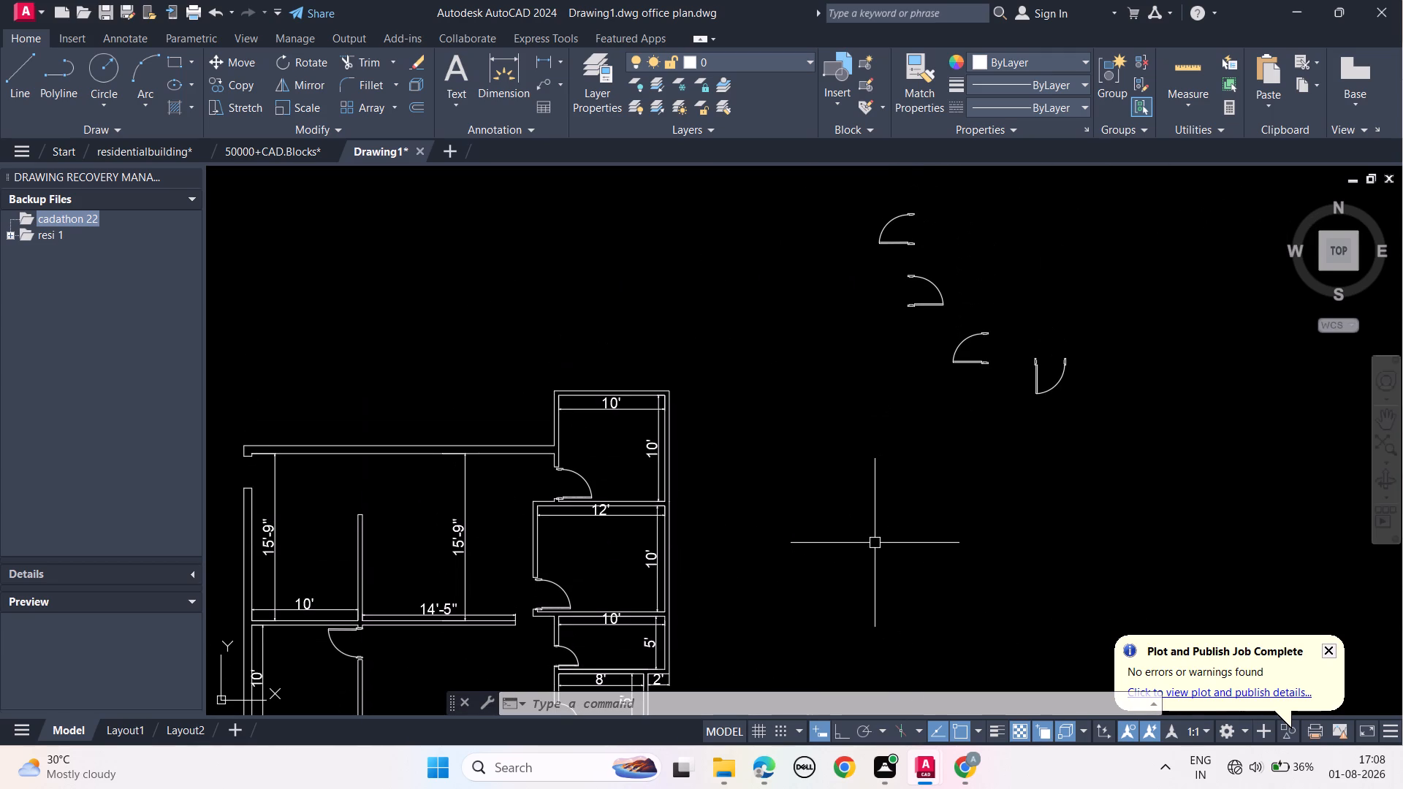
{"action": "middle_click_drag", "start_coordinate": [935, 493], "coordinate": [936, 473]}
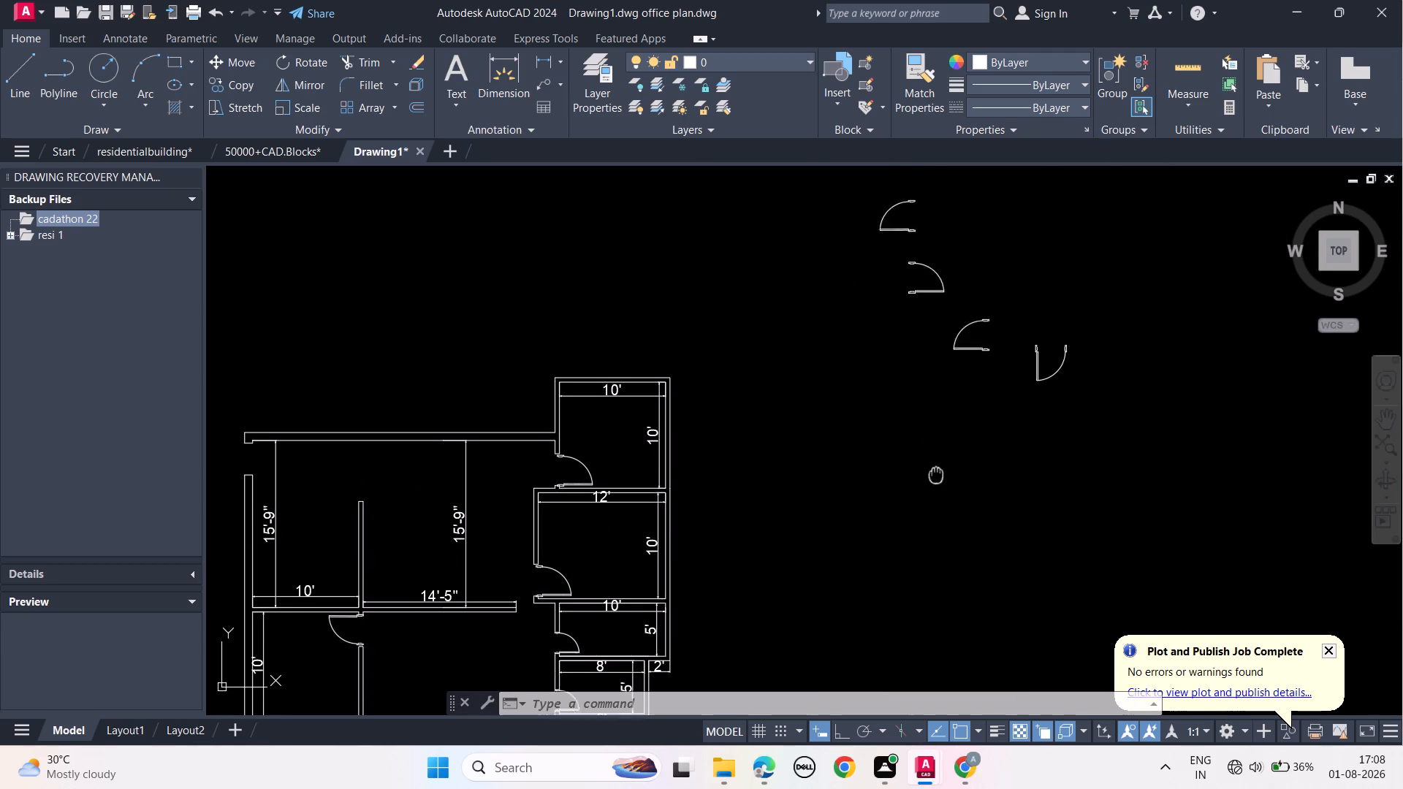
{"action": "middle_click_drag", "start_coordinate": [936, 473], "coordinate": [914, 370]}
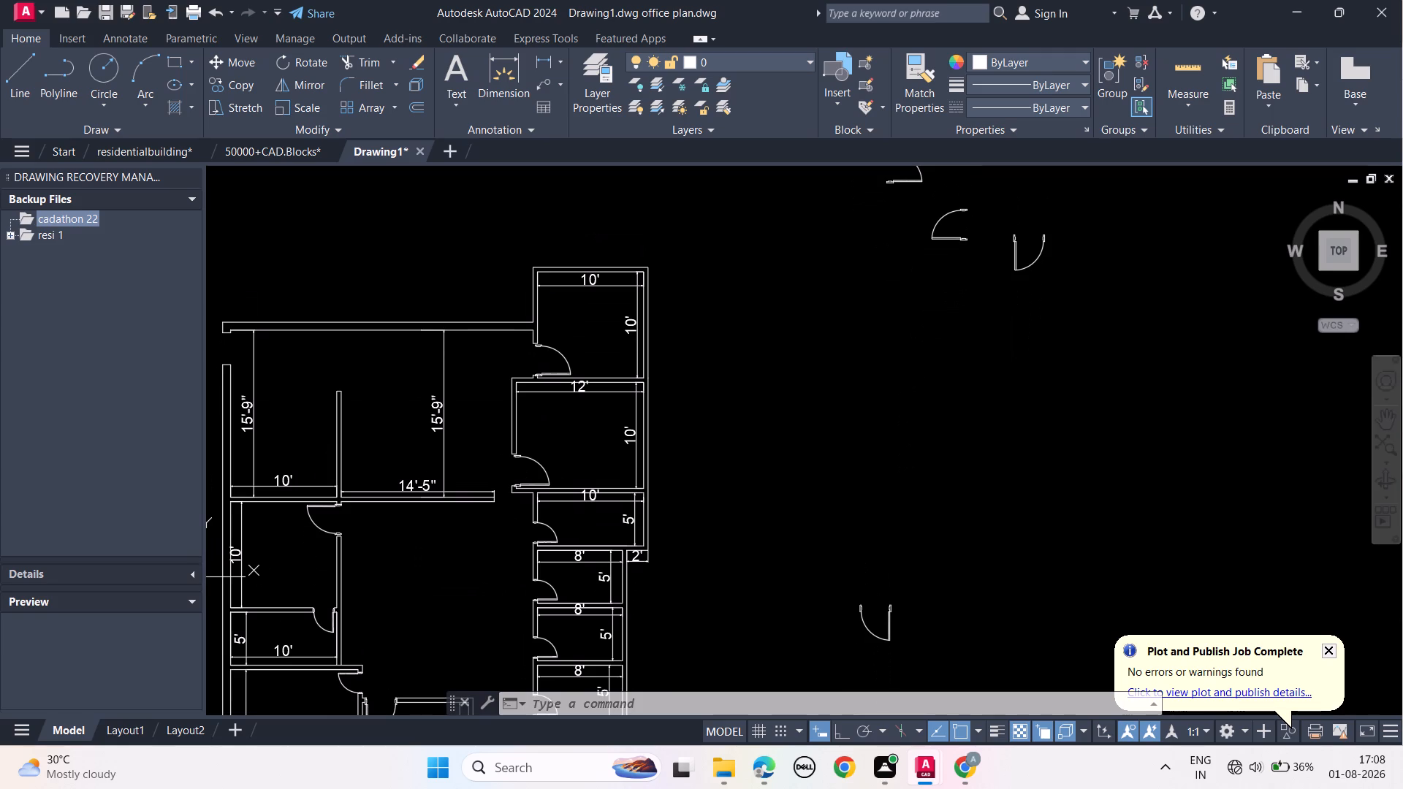
{"action": "left_click_drag", "start_coordinate": [906, 653], "coordinate": [883, 638]}
{"action": "left_click", "coordinate": [767, 520]}
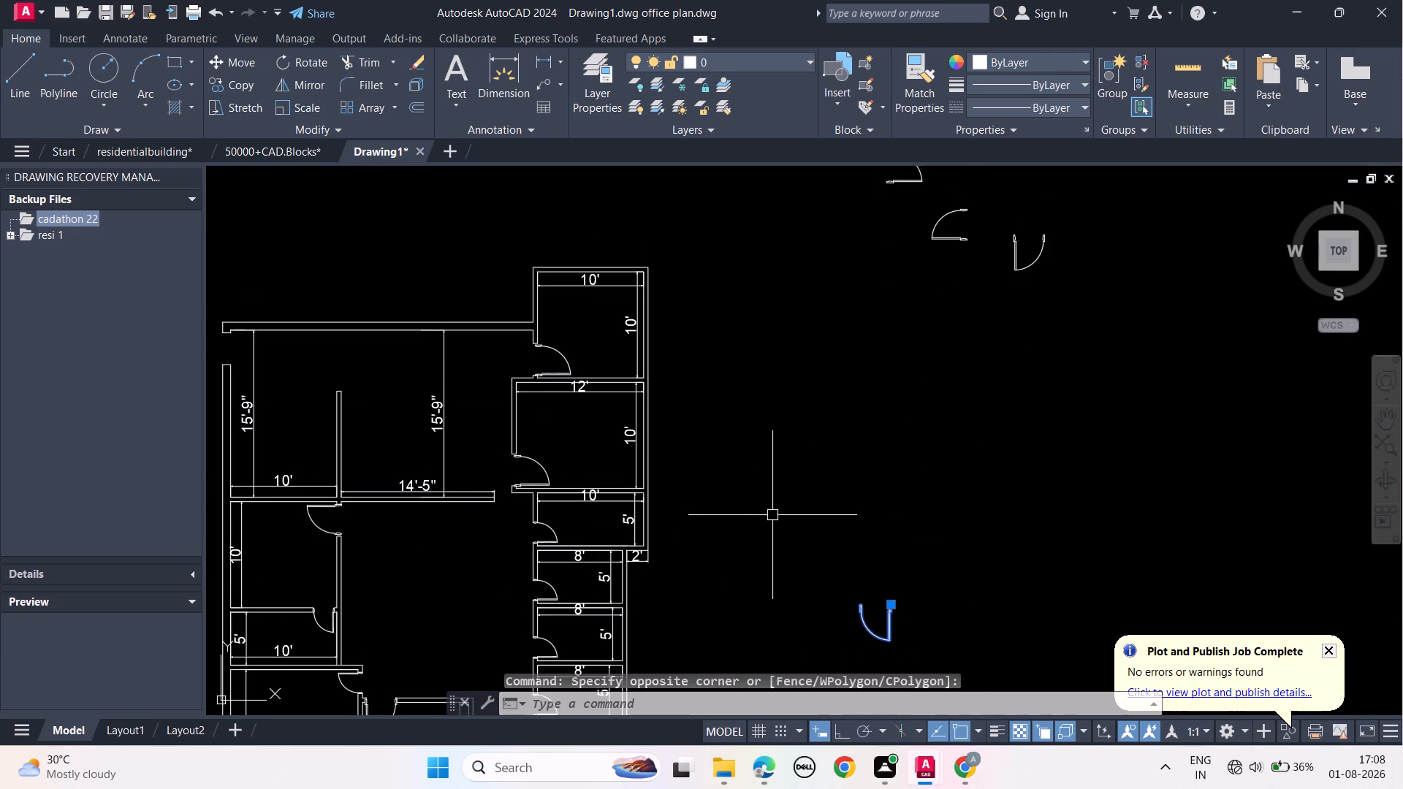
{"action": "left_click", "coordinate": [834, 732]}
{"action": "type", "text": "RO"}
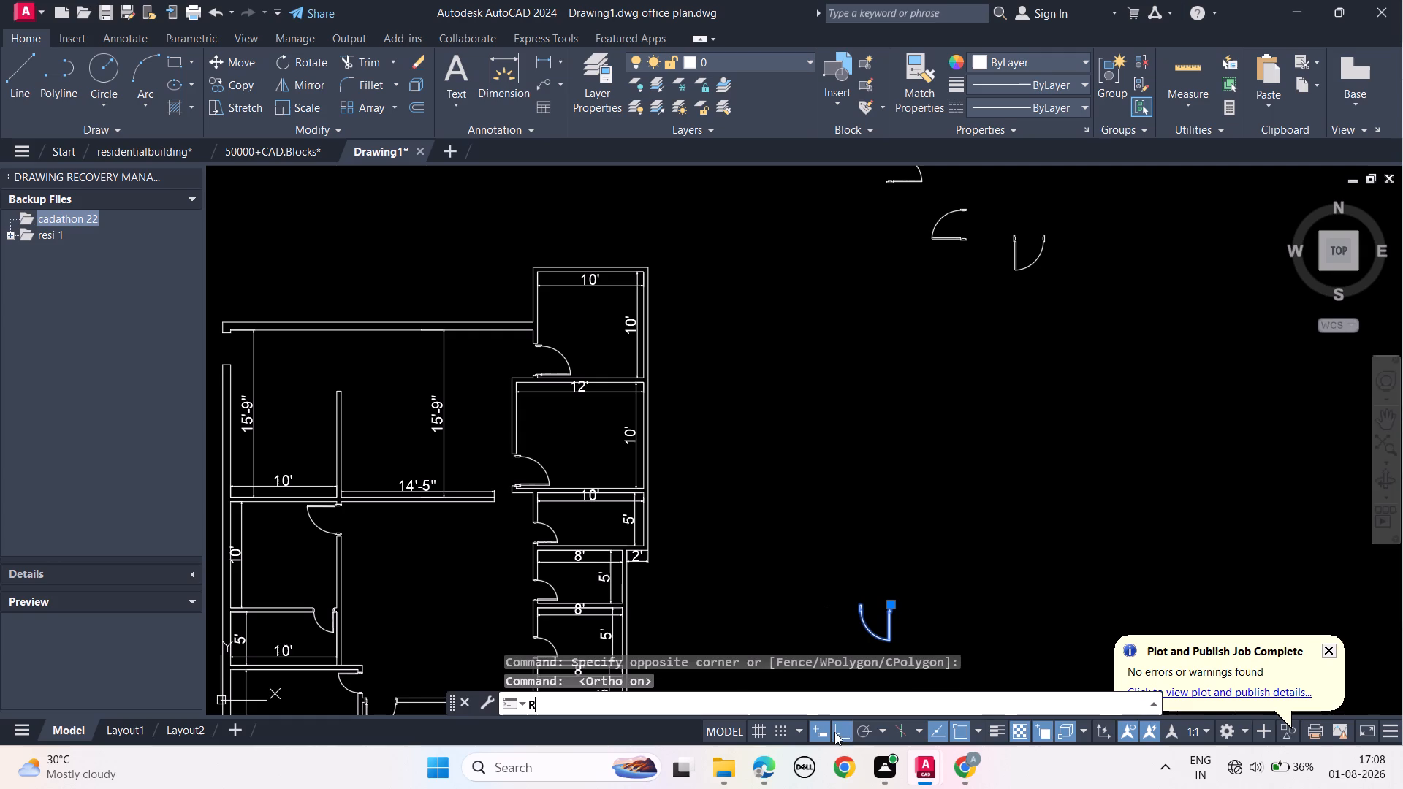
{"action": "left_click", "coordinate": [648, 583]}
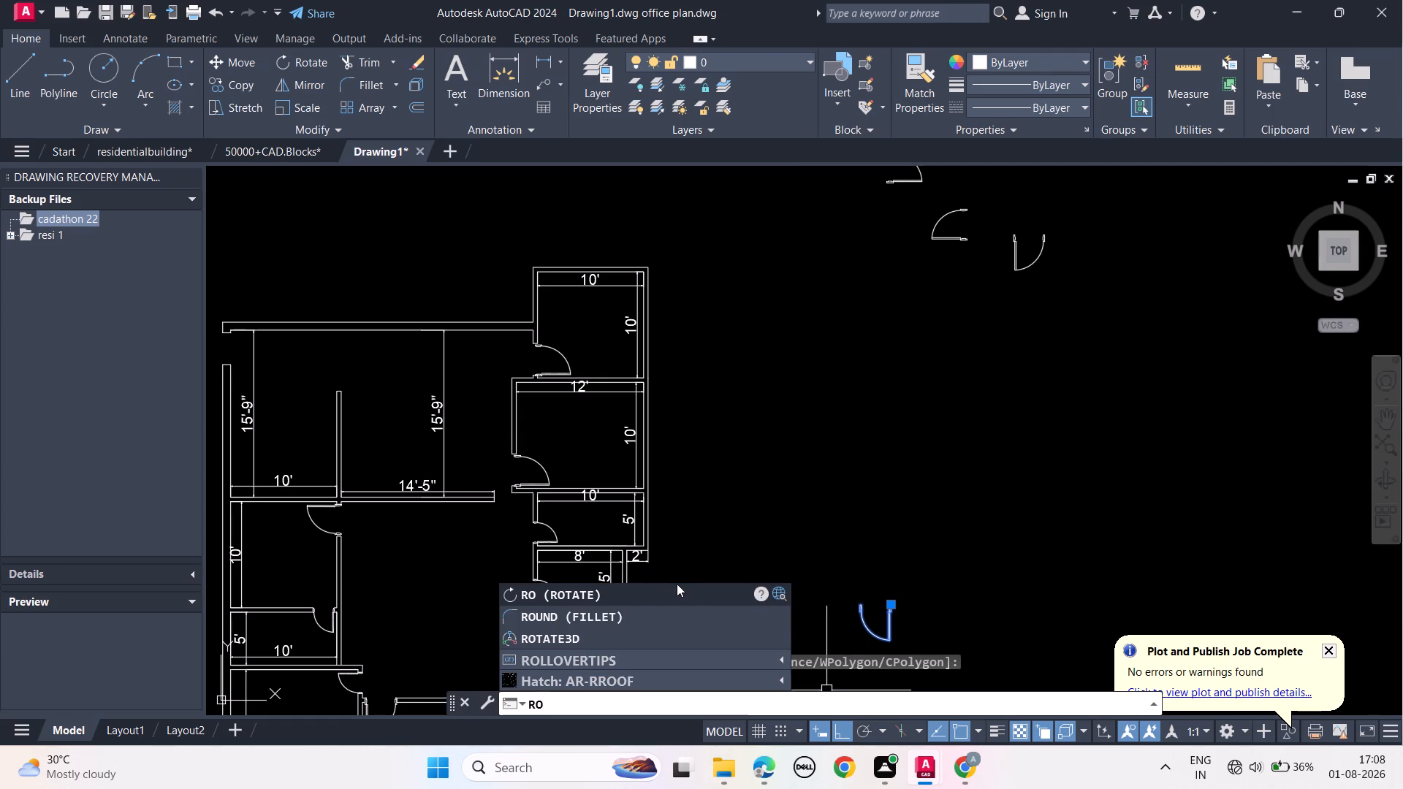
{"action": "left_click", "coordinate": [651, 592]}
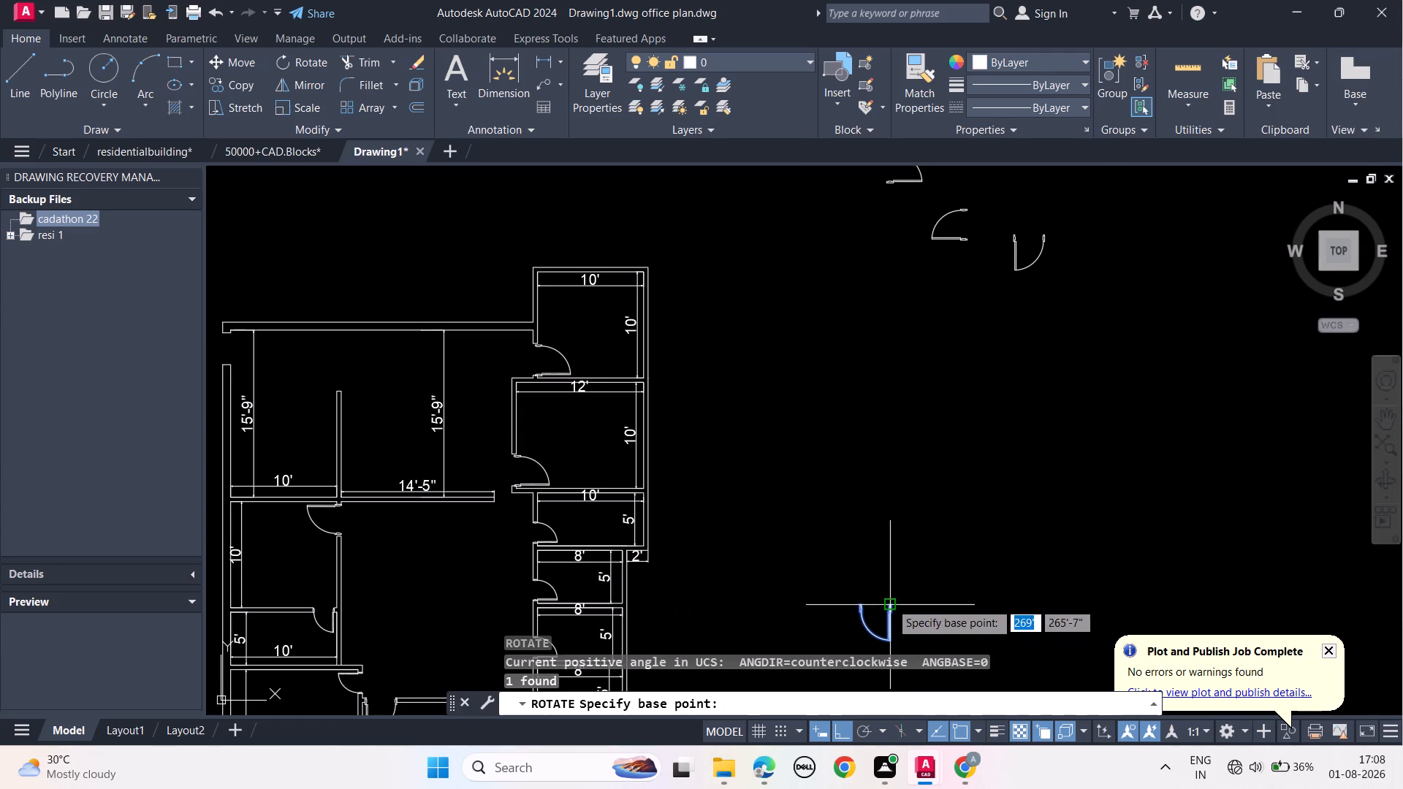
{"action": "left_click", "coordinate": [890, 602]}
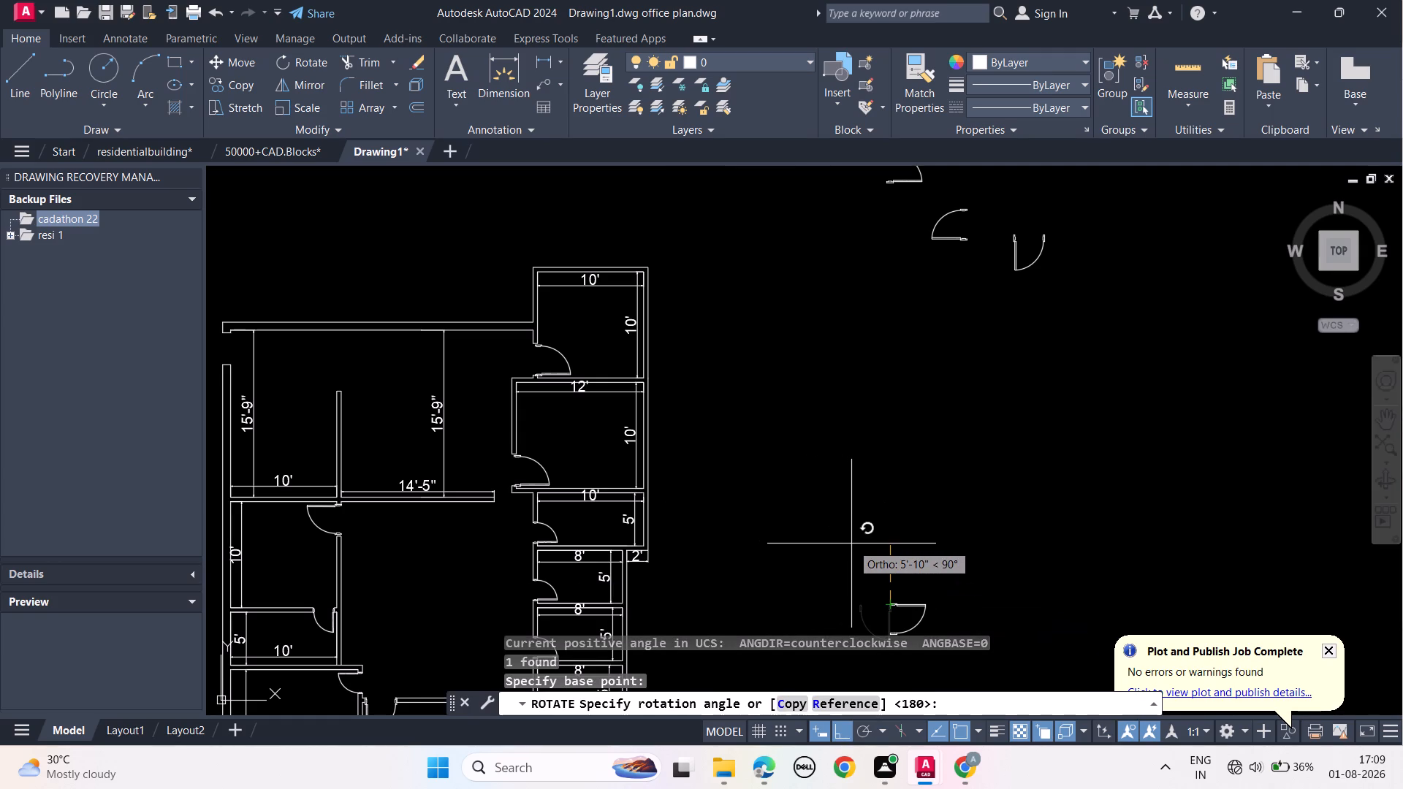
{"action": "left_click", "coordinate": [851, 544]}
{"action": "key", "text": "Escape"}
{"action": "key", "text": "Escape"}
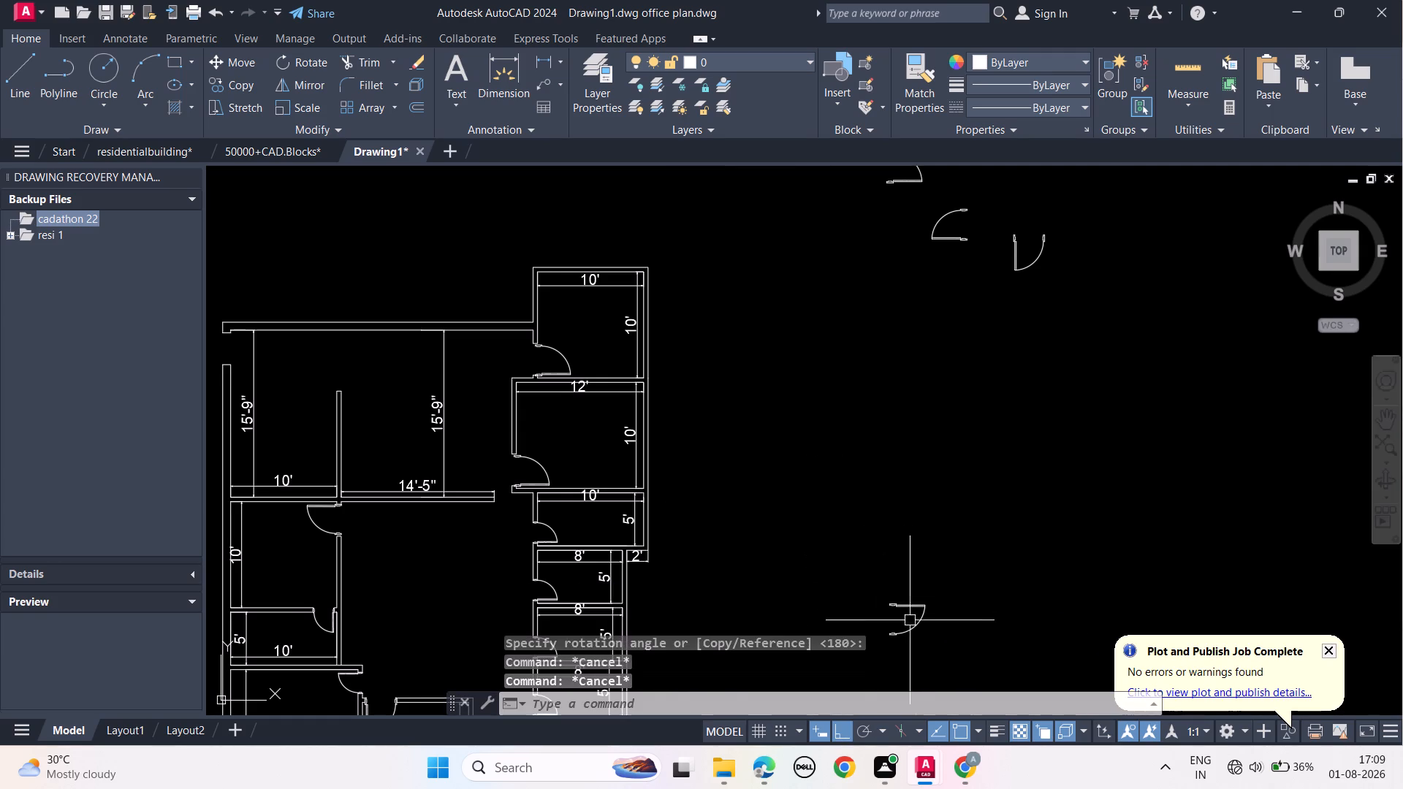
With Ortho off, move the rotated door by its hinge-side jamb's midpoint onto the wall-end midpoint at the north-west outer wall opening.
{"action": "middle_click_drag", "start_coordinate": [916, 639], "coordinate": [927, 586]}
{"action": "left_click_drag", "start_coordinate": [944, 604], "coordinate": [924, 544]}
{"action": "left_click", "coordinate": [816, 492]}
{"action": "type", "text": "MO"}
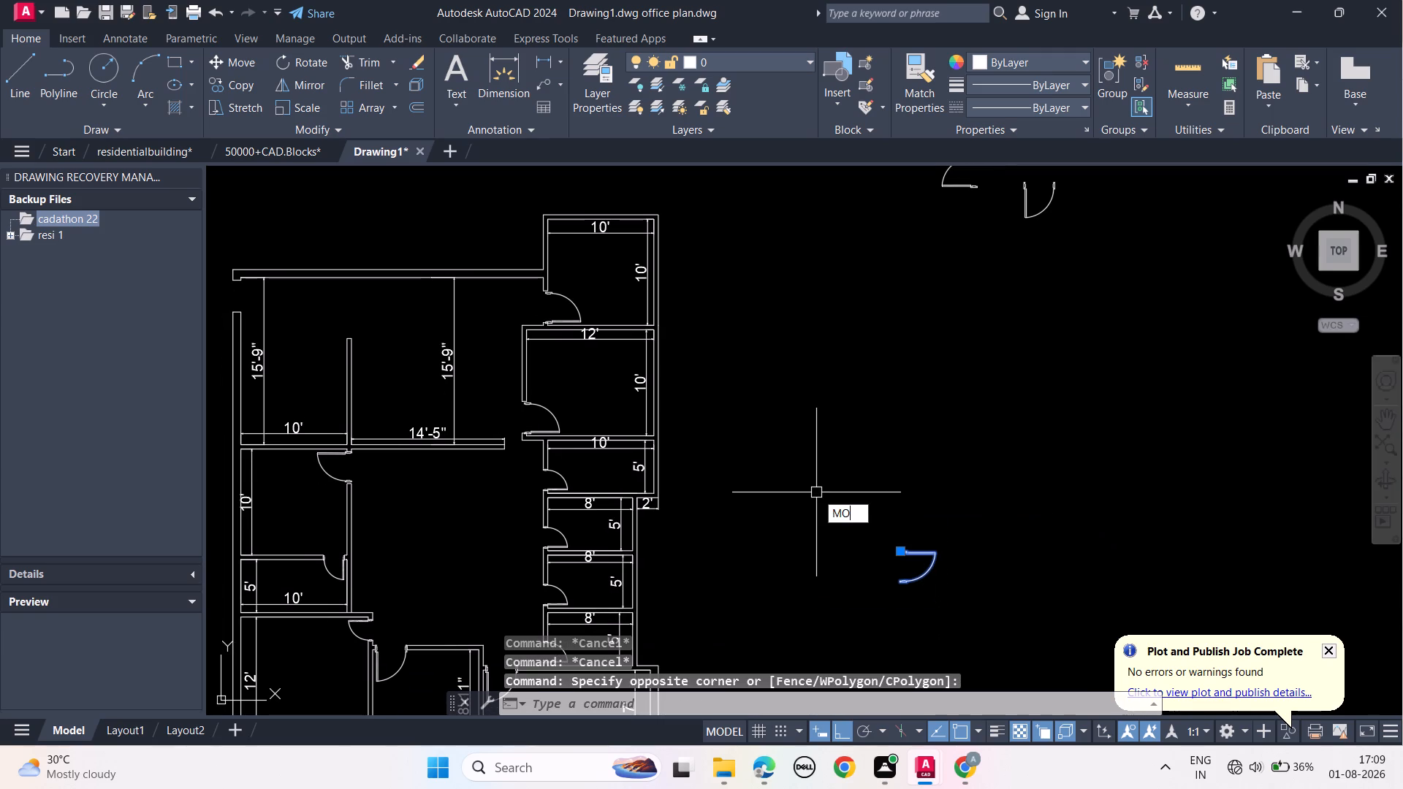
{"action": "left_click", "coordinate": [864, 551]}
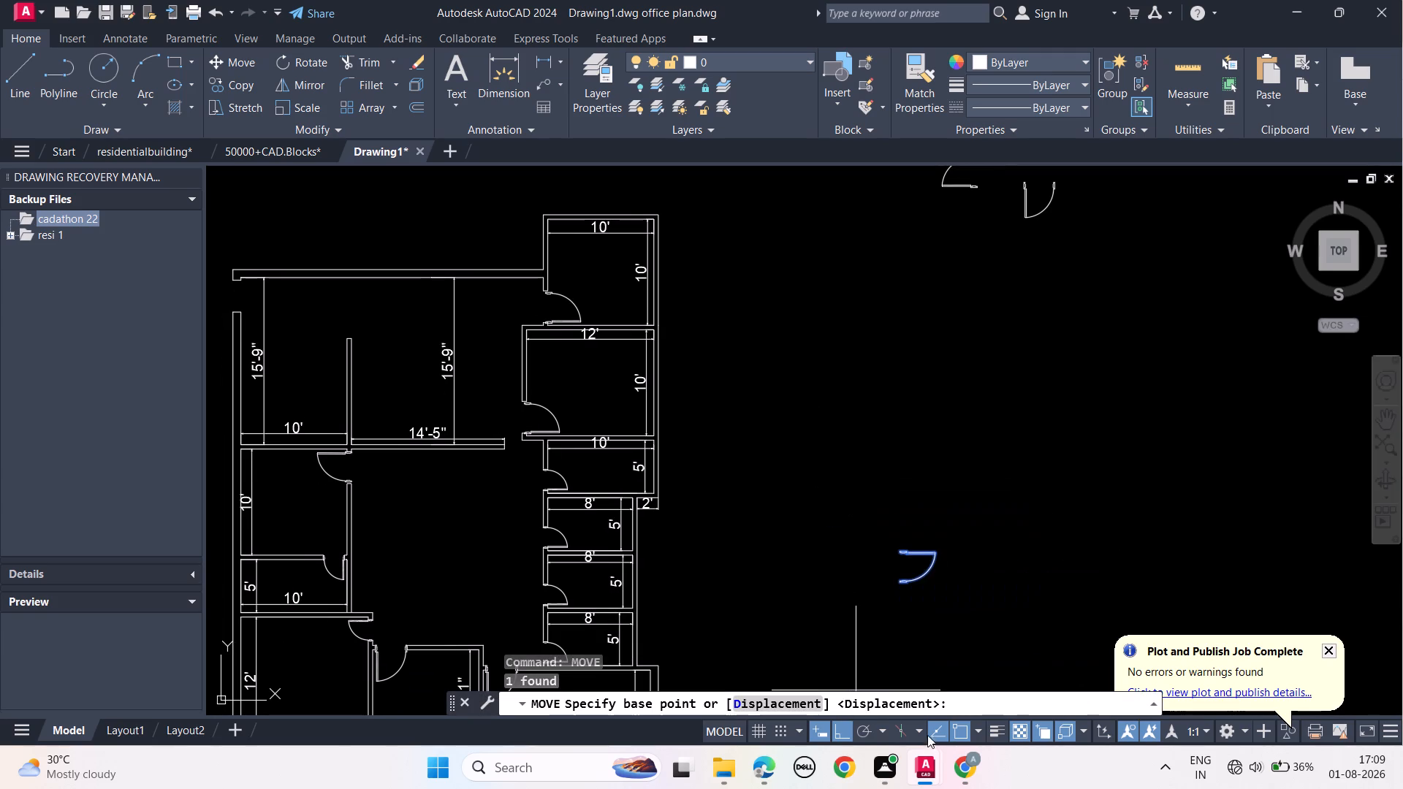
{"action": "left_click", "coordinate": [840, 731]}
{"action": "scroll", "coordinate": [898, 559], "scroll_direction": "up", "scroll_amount": 4}
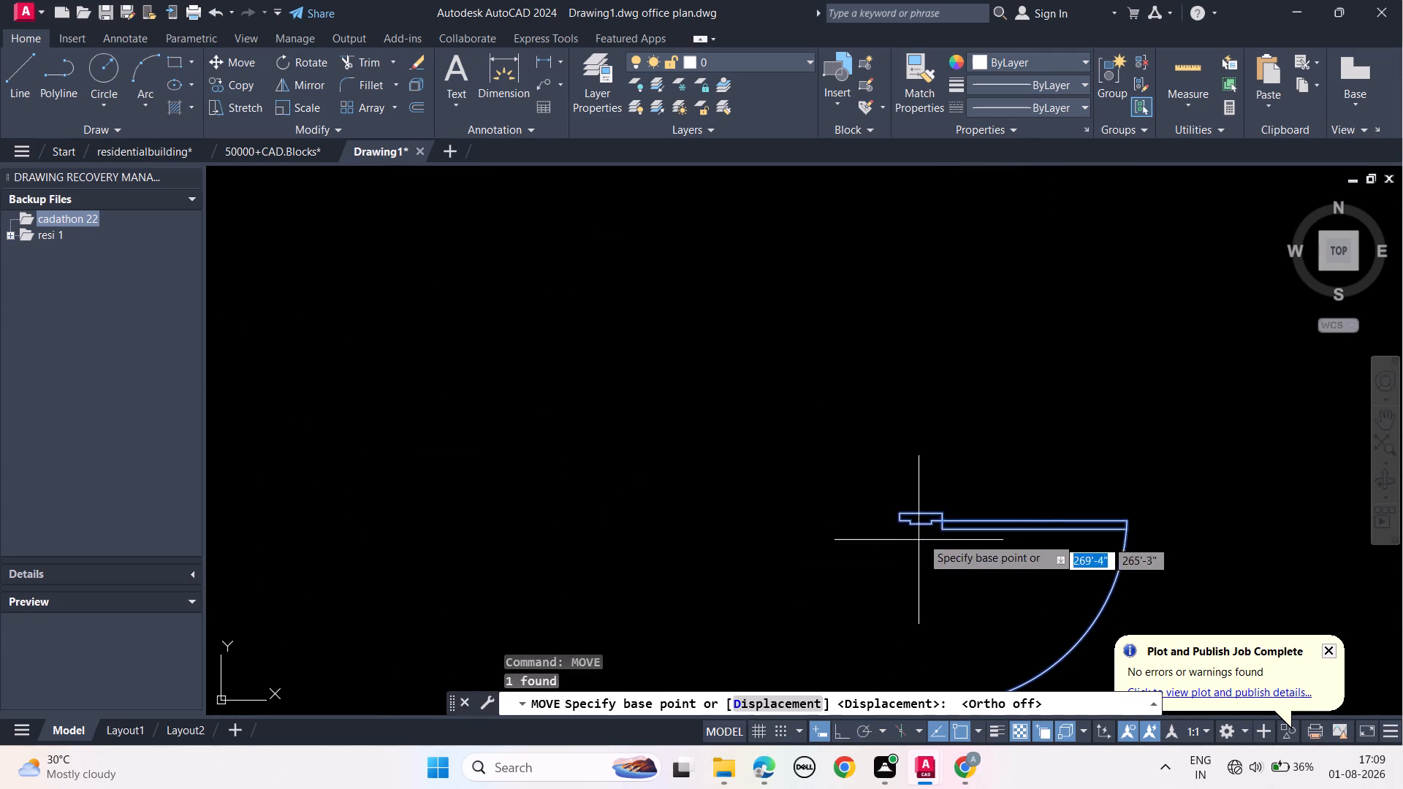
{"action": "left_click", "coordinate": [915, 510]}
{"action": "scroll", "coordinate": [626, 408], "scroll_direction": "down", "scroll_amount": 3}
{"action": "middle_click_drag", "start_coordinate": [599, 434], "coordinate": [1152, 492]}
{"action": "middle_click_drag", "start_coordinate": [556, 454], "coordinate": [1100, 534]}
{"action": "middle_click_drag", "start_coordinate": [908, 340], "coordinate": [866, 636]}
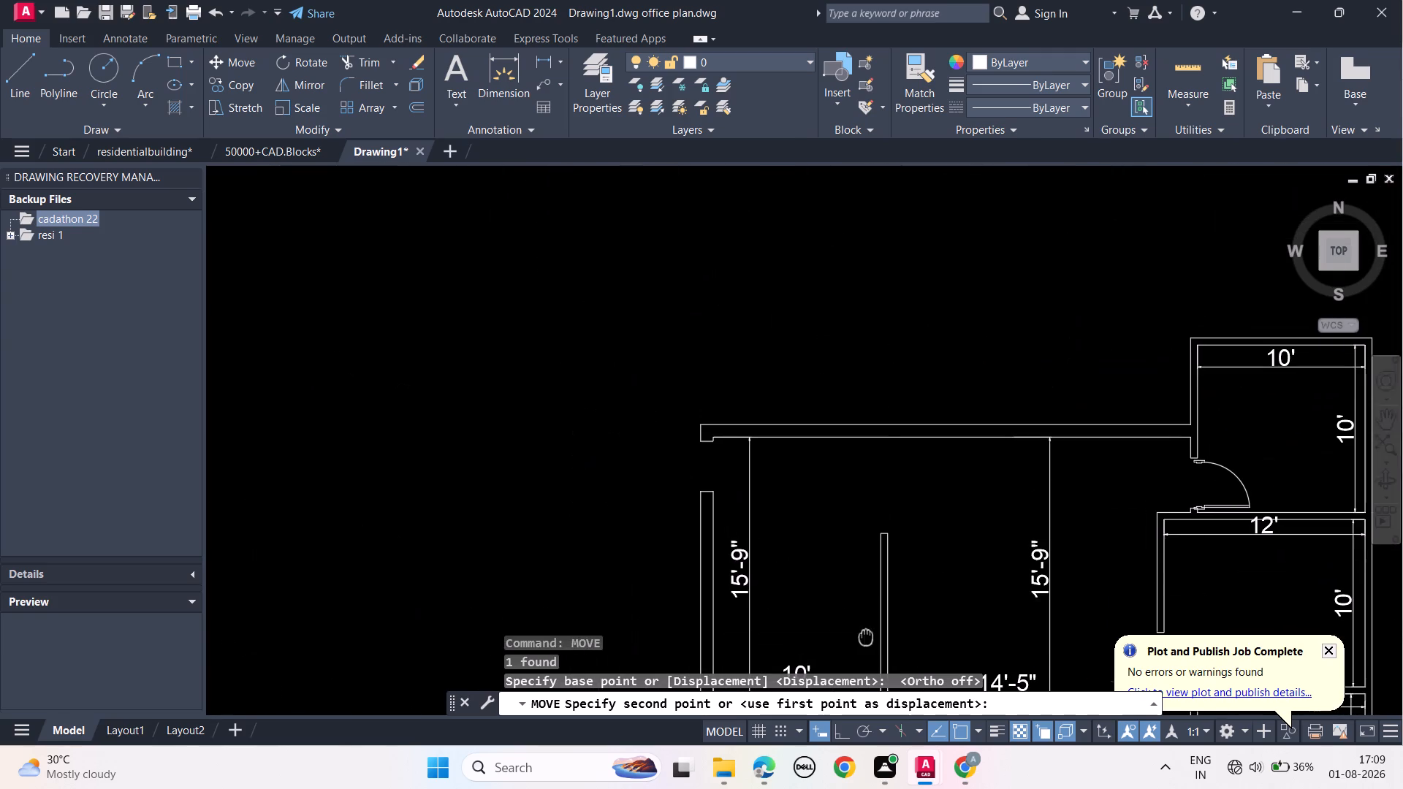
{"action": "scroll", "coordinate": [720, 453], "scroll_direction": "up", "scroll_amount": 3}
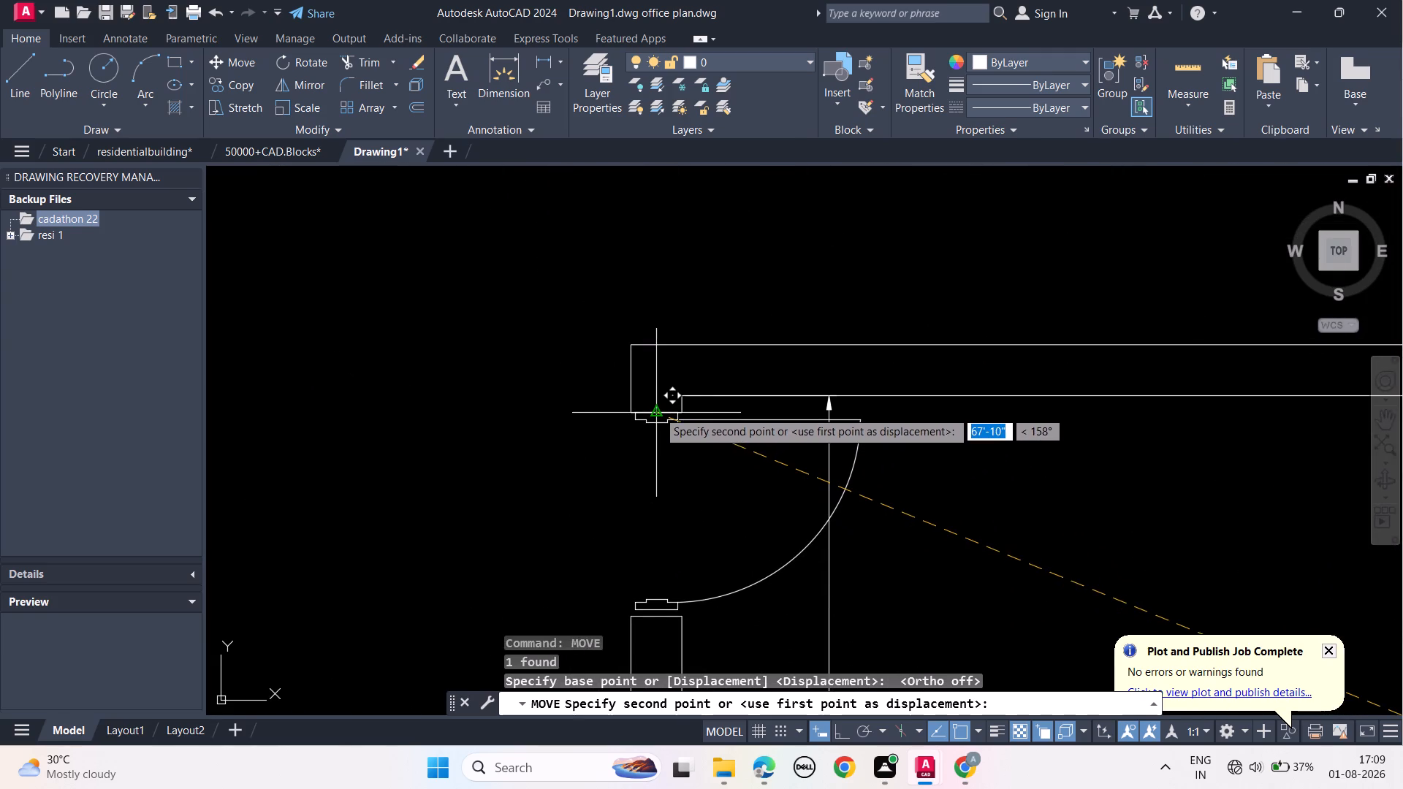
{"action": "left_click", "coordinate": [658, 411]}
{"action": "key", "text": "Escape"}
{"action": "key", "text": "Escape"}
{"action": "key", "text": "Escape"}
{"action": "key", "text": "Escape"}
{"action": "key", "text": "Escape"}
{"action": "key", "text": "Escape"}
{"action": "key", "text": "Escape"}
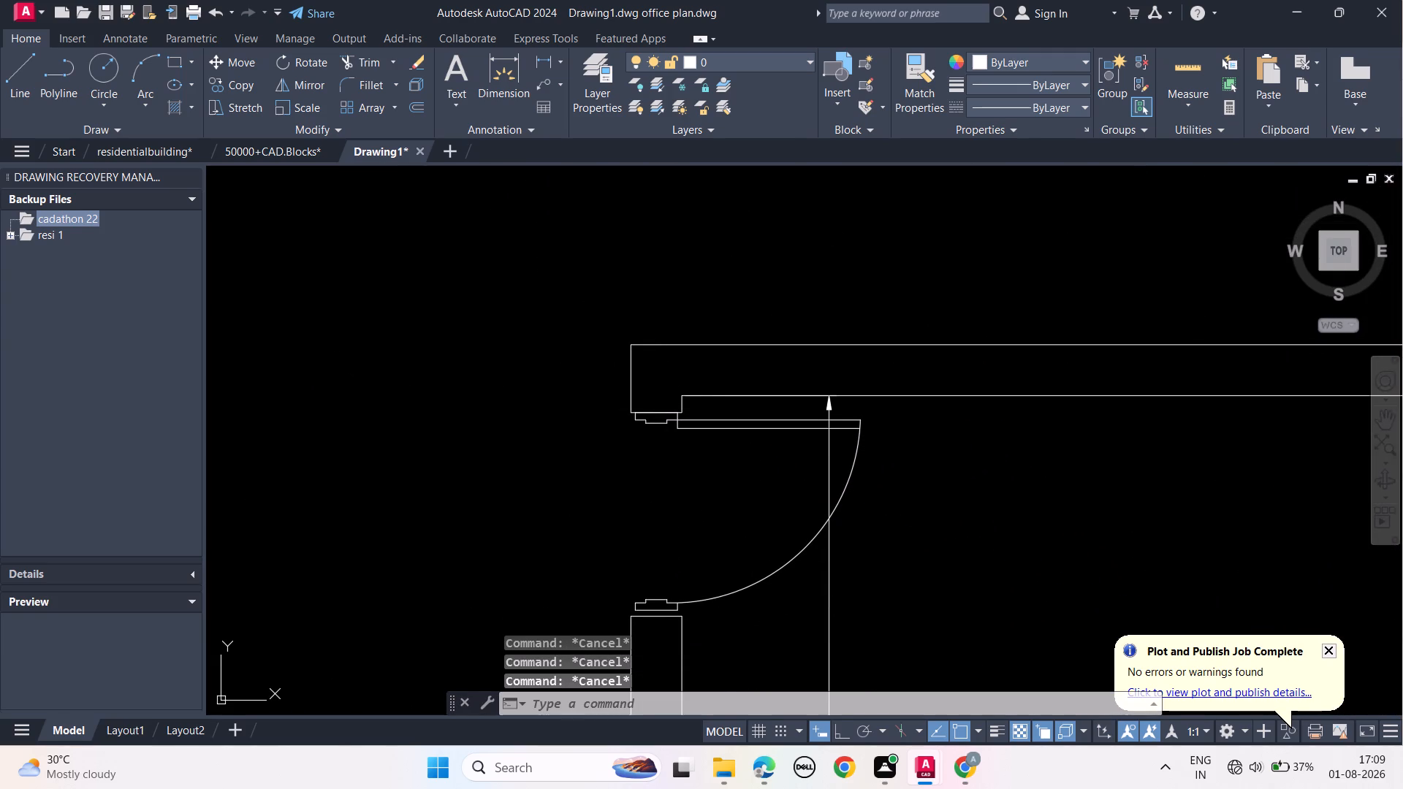
Delete the four leftover spare door symbols outside the floor plan.
{"action": "scroll", "coordinate": [677, 473], "scroll_direction": "down", "scroll_amount": 1}
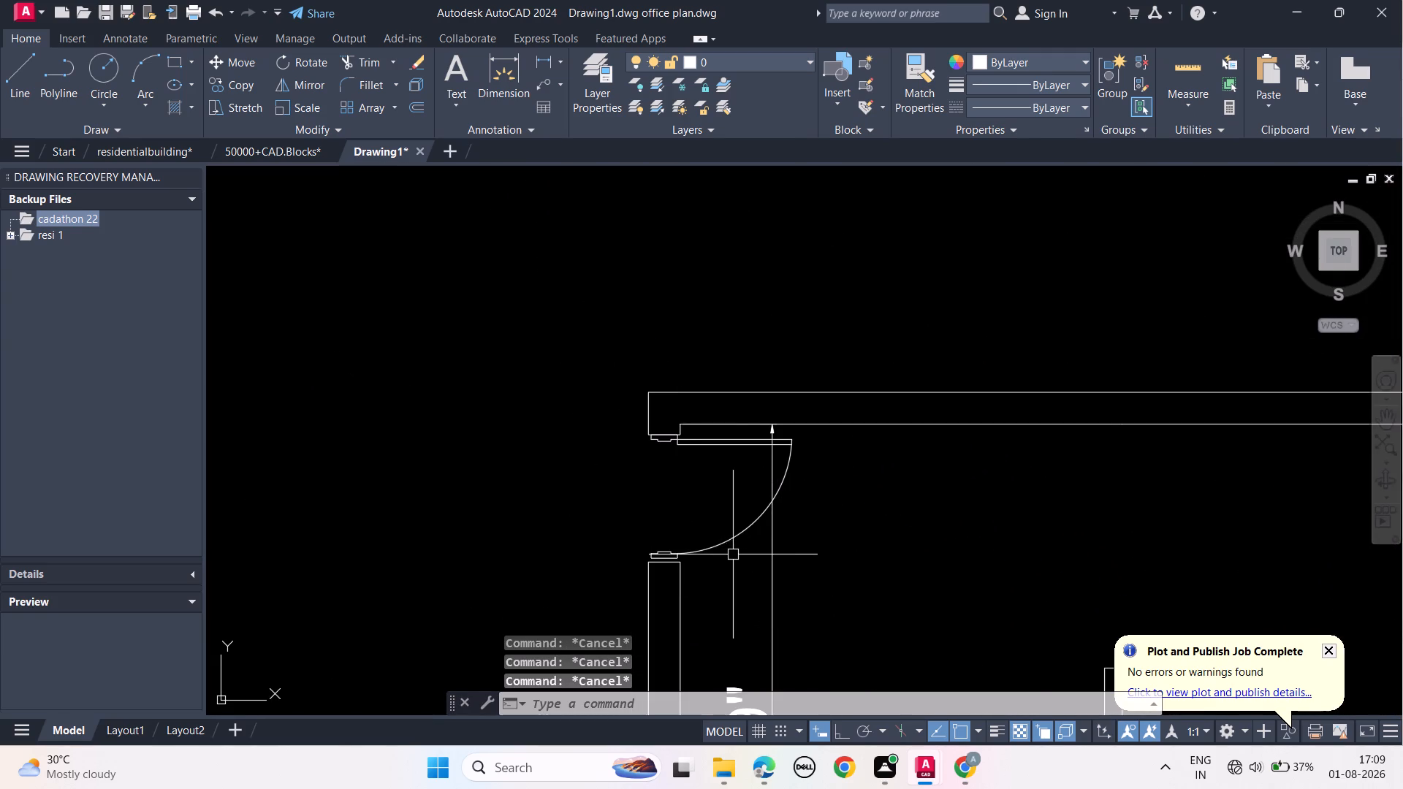
{"action": "scroll", "coordinate": [722, 544], "scroll_direction": "down", "scroll_amount": 2}
{"action": "middle_click_drag", "start_coordinate": [829, 549], "coordinate": [631, 248]}
{"action": "scroll", "coordinate": [622, 239], "scroll_direction": "down", "scroll_amount": 1}
{"action": "middle_click_drag", "start_coordinate": [717, 427], "coordinate": [709, 392]}
{"action": "scroll", "coordinate": [704, 394], "scroll_direction": "down", "scroll_amount": 1}
{"action": "middle_click_drag", "start_coordinate": [706, 400], "coordinate": [702, 470]}
{"action": "middle_click_drag", "start_coordinate": [1132, 345], "coordinate": [1122, 382]}
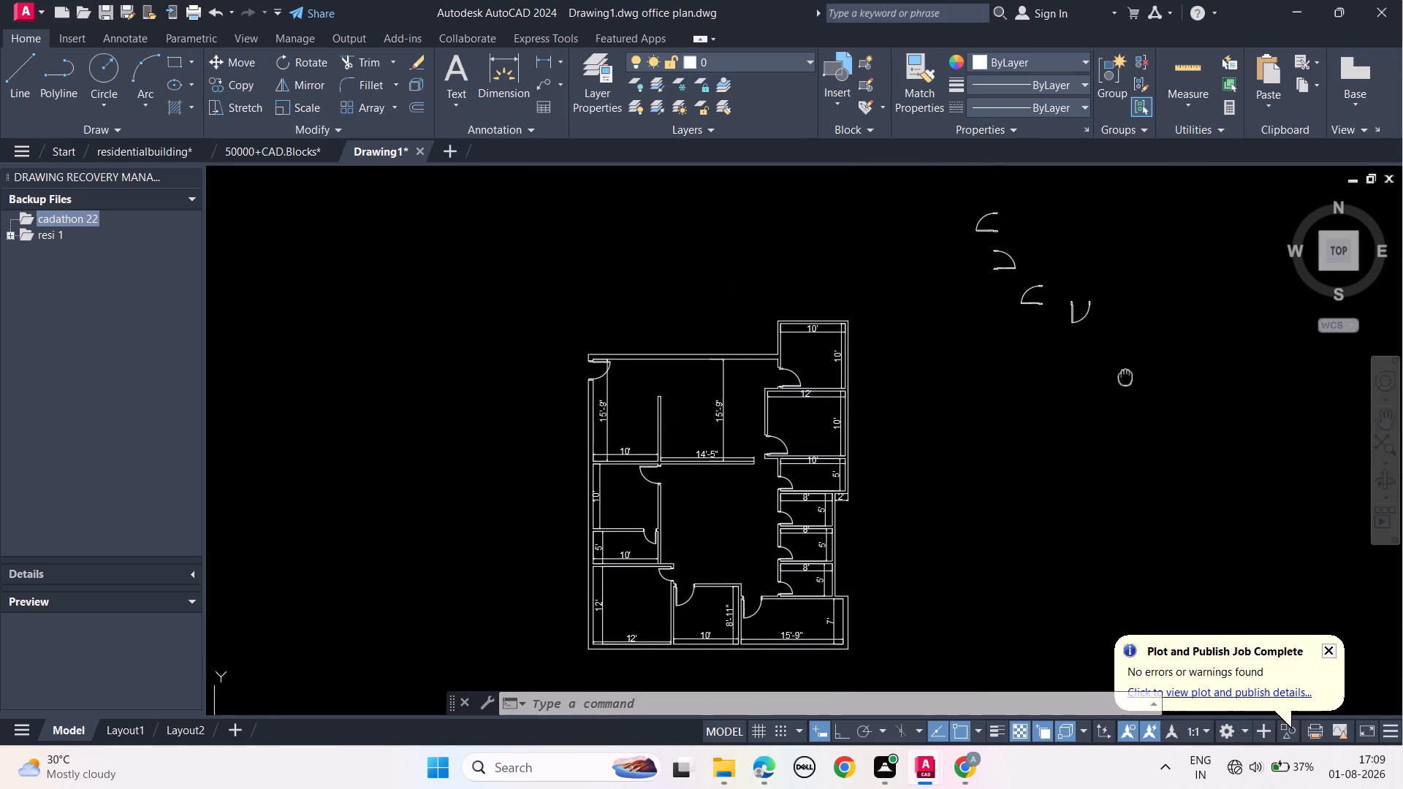
{"action": "middle_click_drag", "start_coordinate": [1122, 382], "coordinate": [1104, 452]}
{"action": "left_click_drag", "start_coordinate": [1119, 479], "coordinate": [1088, 419]}
{"action": "left_click", "coordinate": [922, 235]}
{"action": "key", "text": "Delete"}
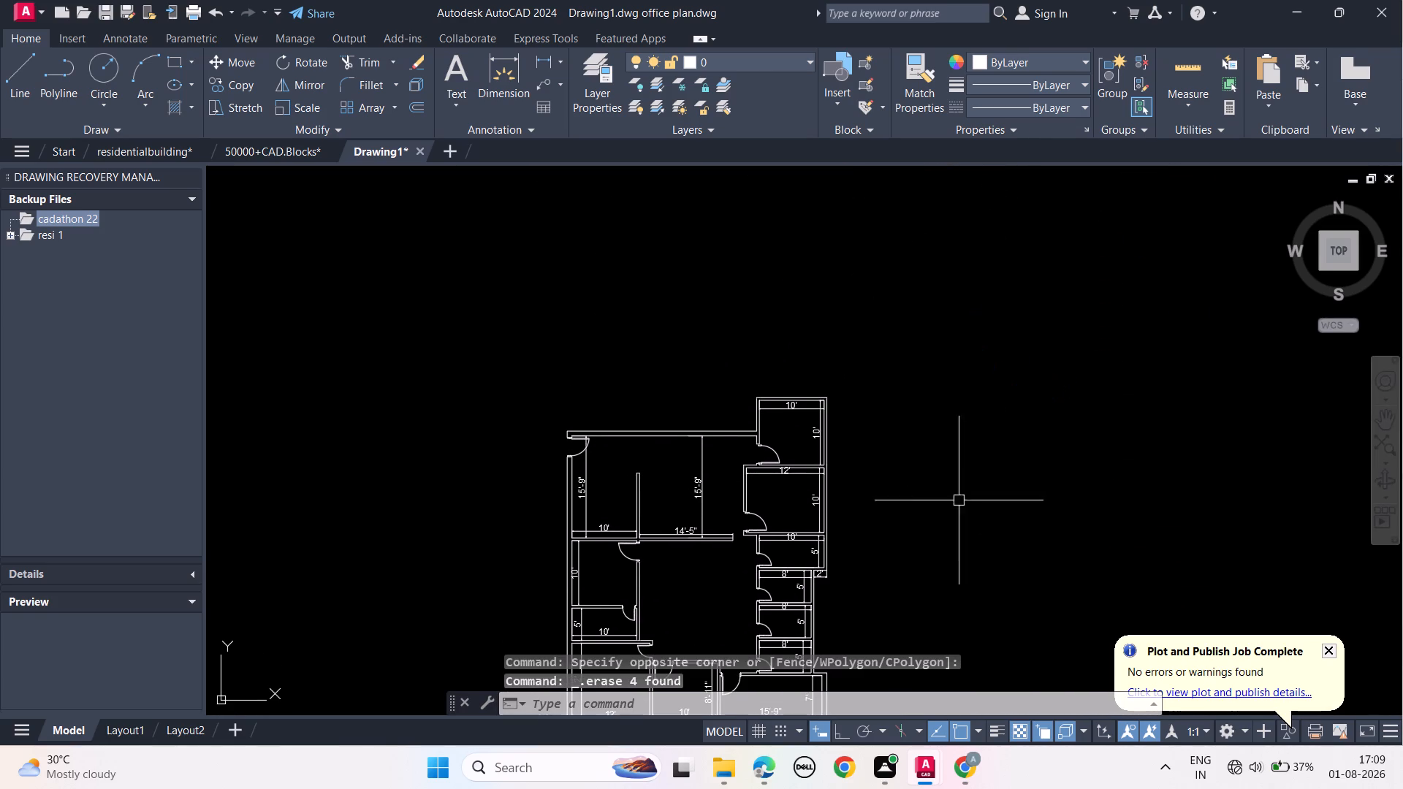
Write the single-line text "RECEPTION" in the empty space east of the floor plan, with height 1' and rotation 0.
{"action": "middle_click_drag", "start_coordinate": [959, 500], "coordinate": [932, 235]}
{"action": "middle_click_drag", "start_coordinate": [572, 550], "coordinate": [614, 674]}
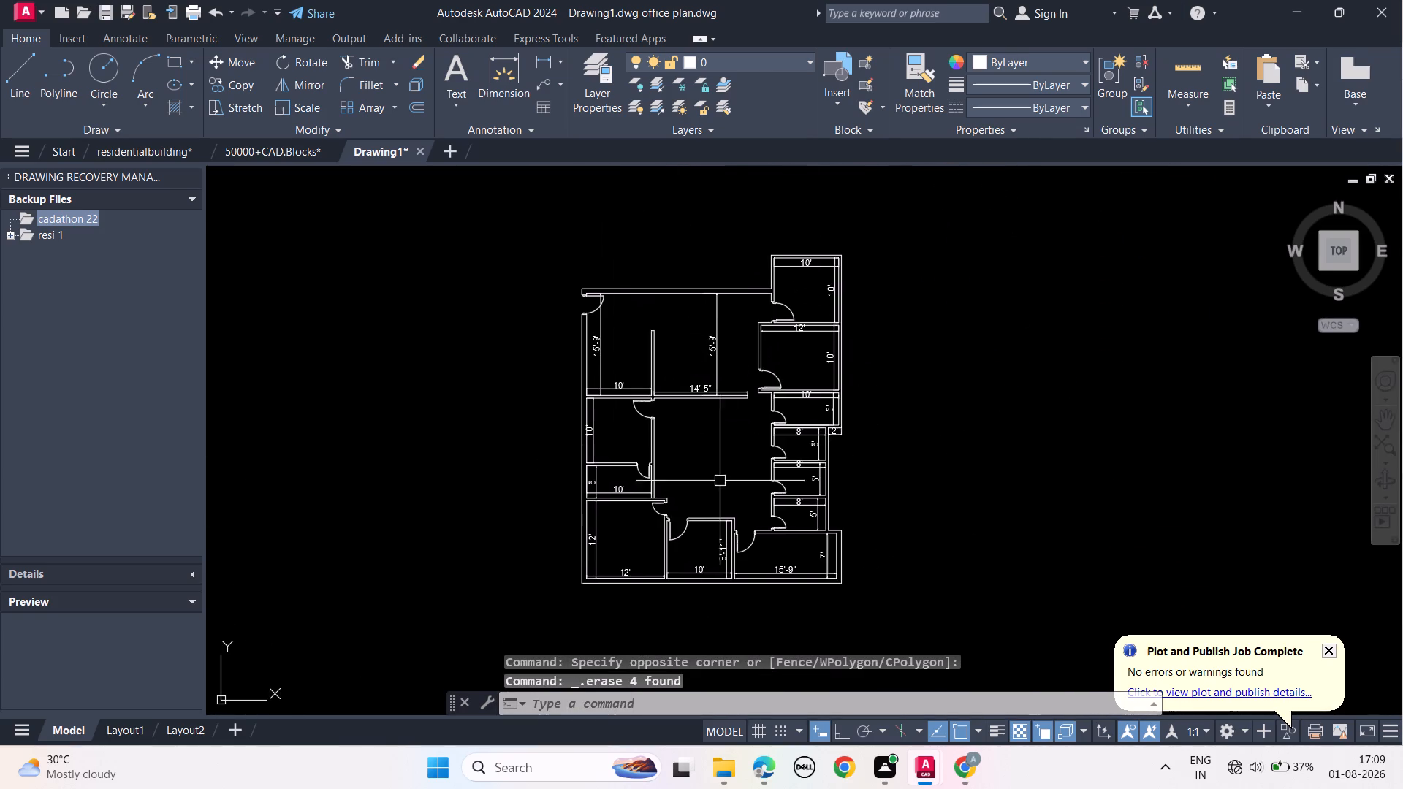
{"action": "scroll", "coordinate": [728, 465], "scroll_direction": "up", "scroll_amount": 1}
{"action": "middle_click_drag", "start_coordinate": [730, 459], "coordinate": [718, 534]}
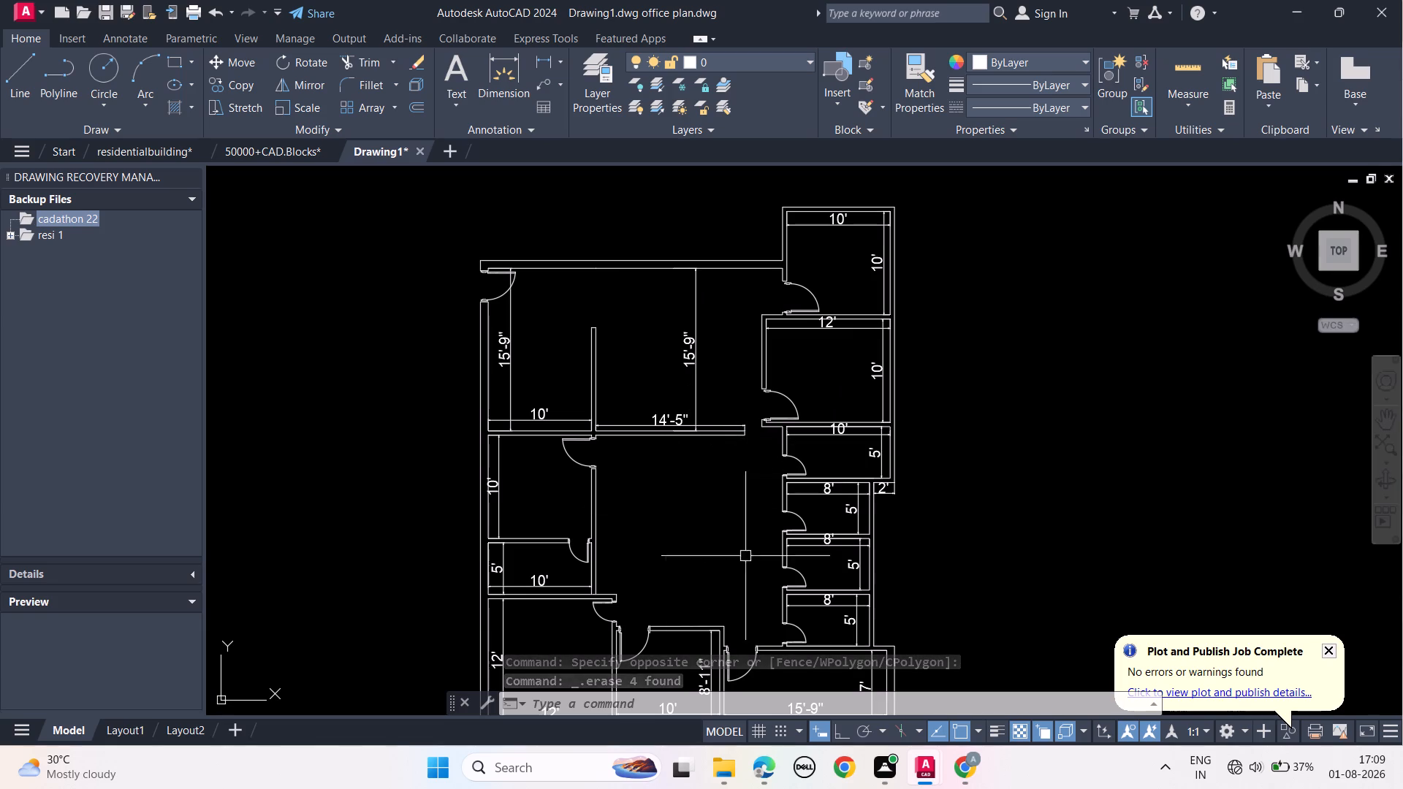
{"action": "middle_click_drag", "start_coordinate": [1016, 451], "coordinate": [688, 510]}
{"action": "type", "text": "TE"}
{"action": "key", "text": "x"}
{"action": "left_click", "coordinate": [766, 535]}
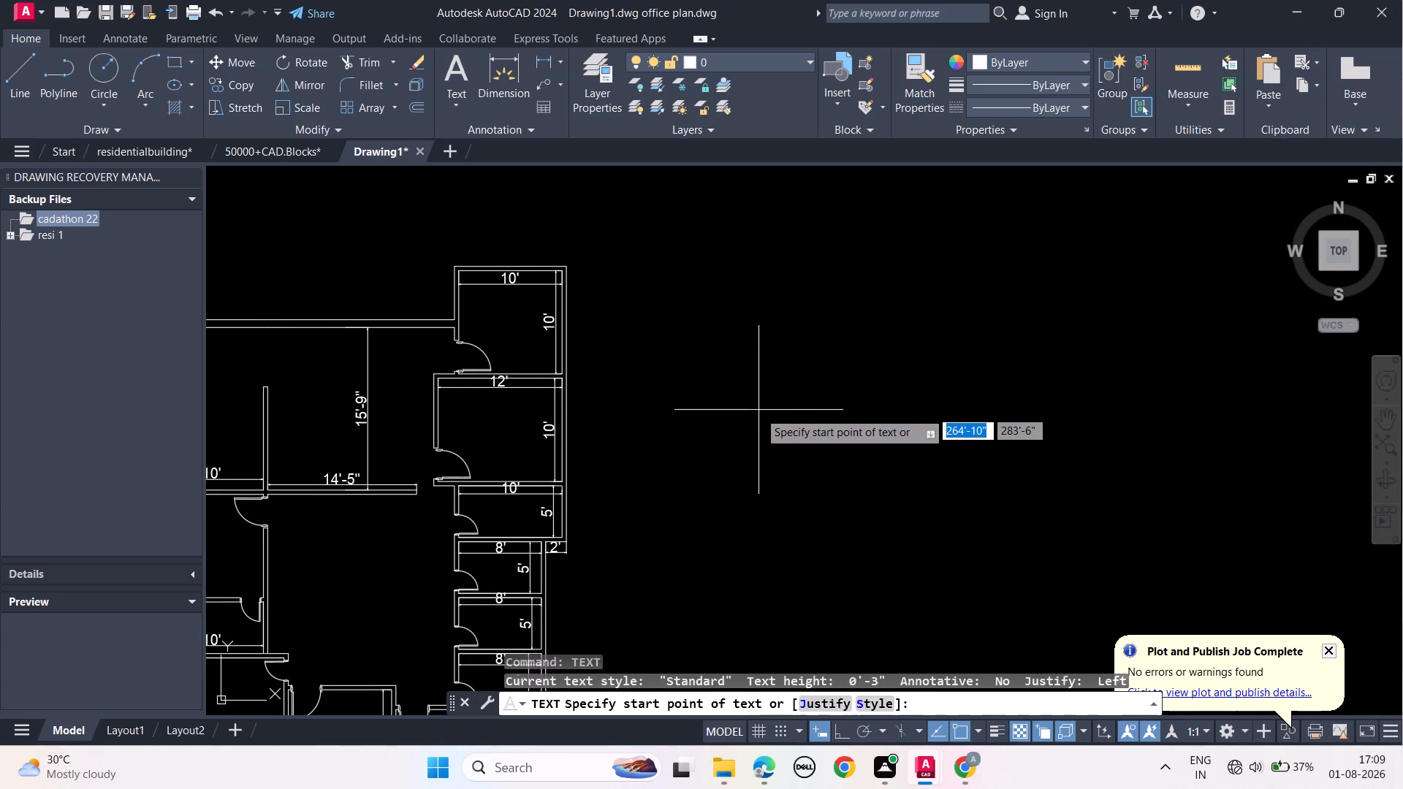
{"action": "left_click_drag", "start_coordinate": [758, 423], "coordinate": [764, 439]}
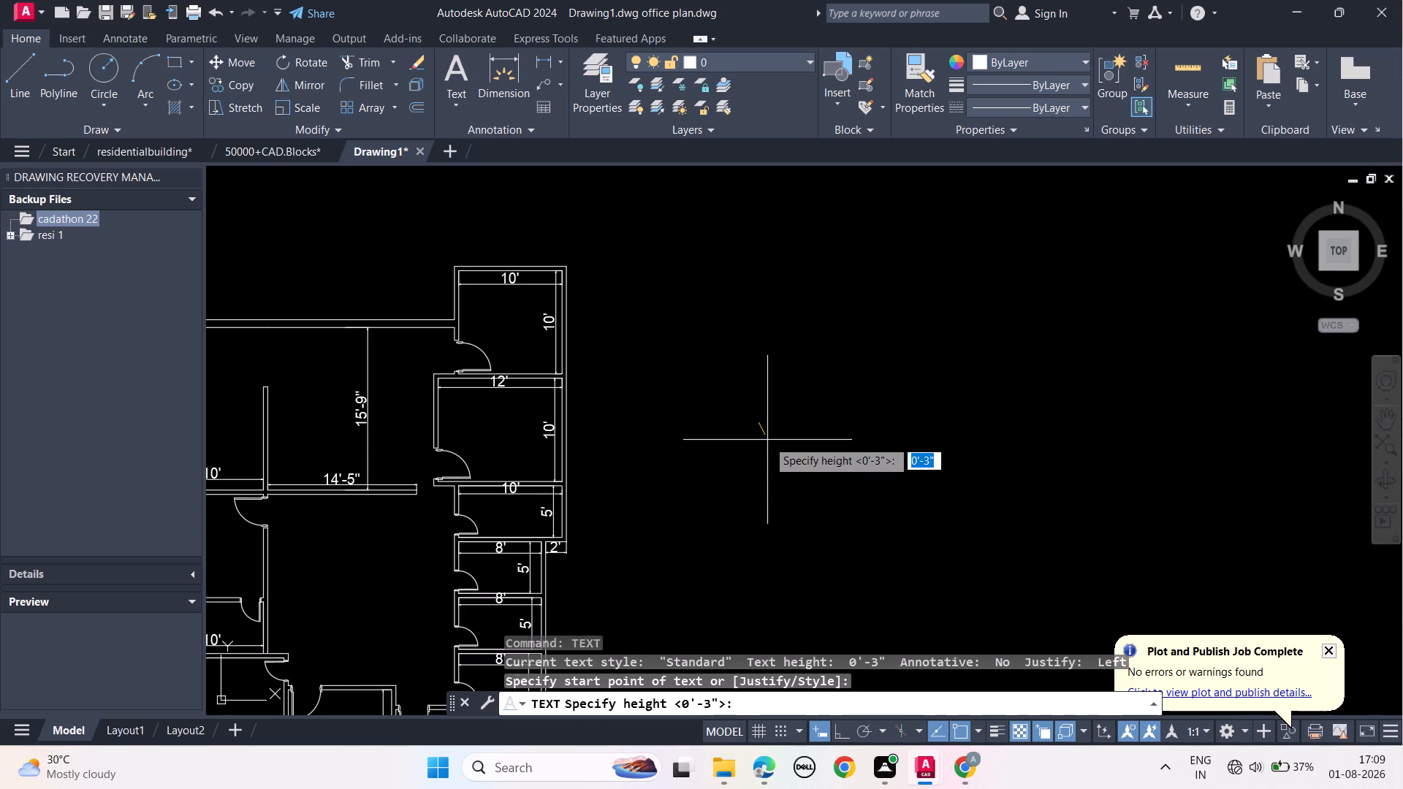
{"action": "key", "text": "1"}
{"action": "key", "text": "apostrophe"}
{"action": "key", "text": "Return"}
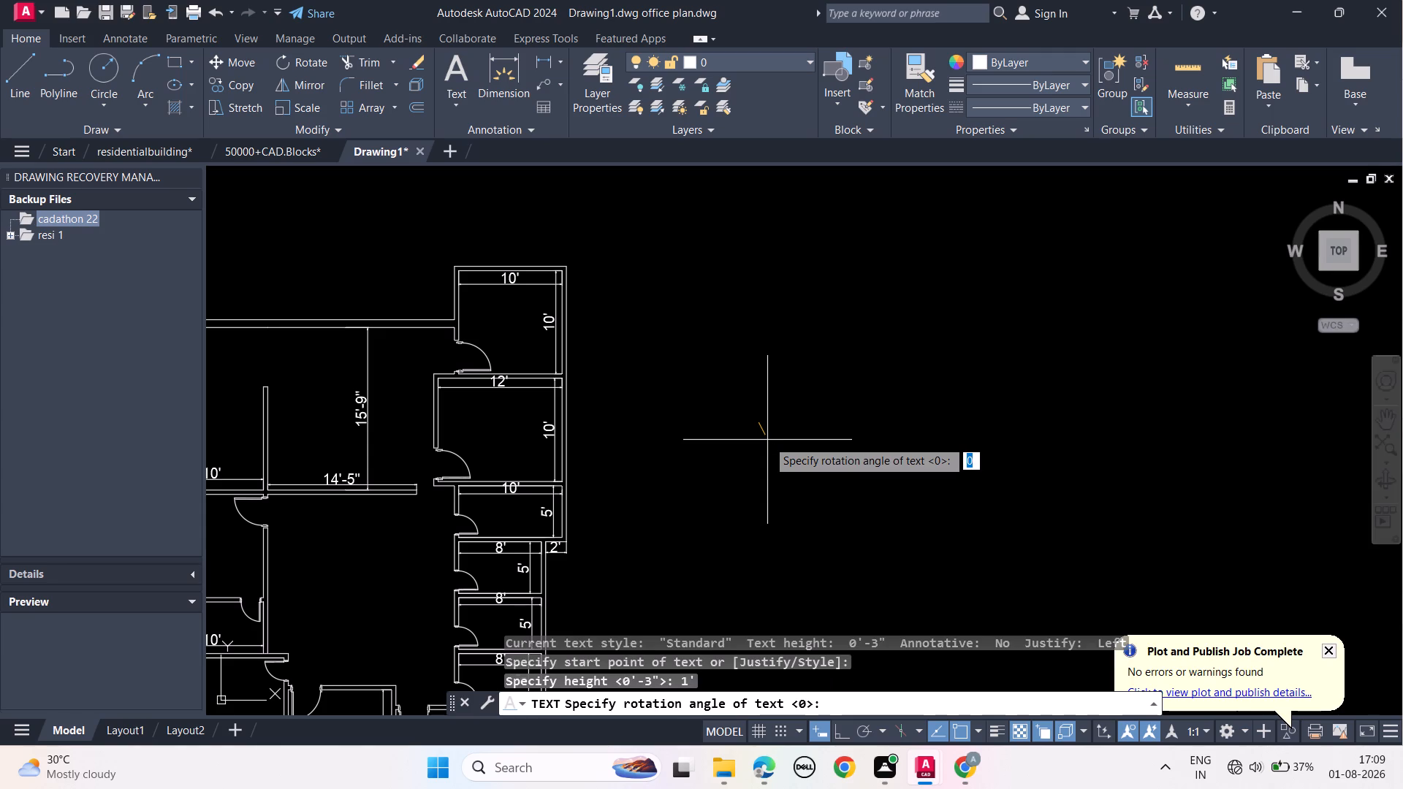
{"action": "key", "text": "0"}
{"action": "key", "text": "Return"}
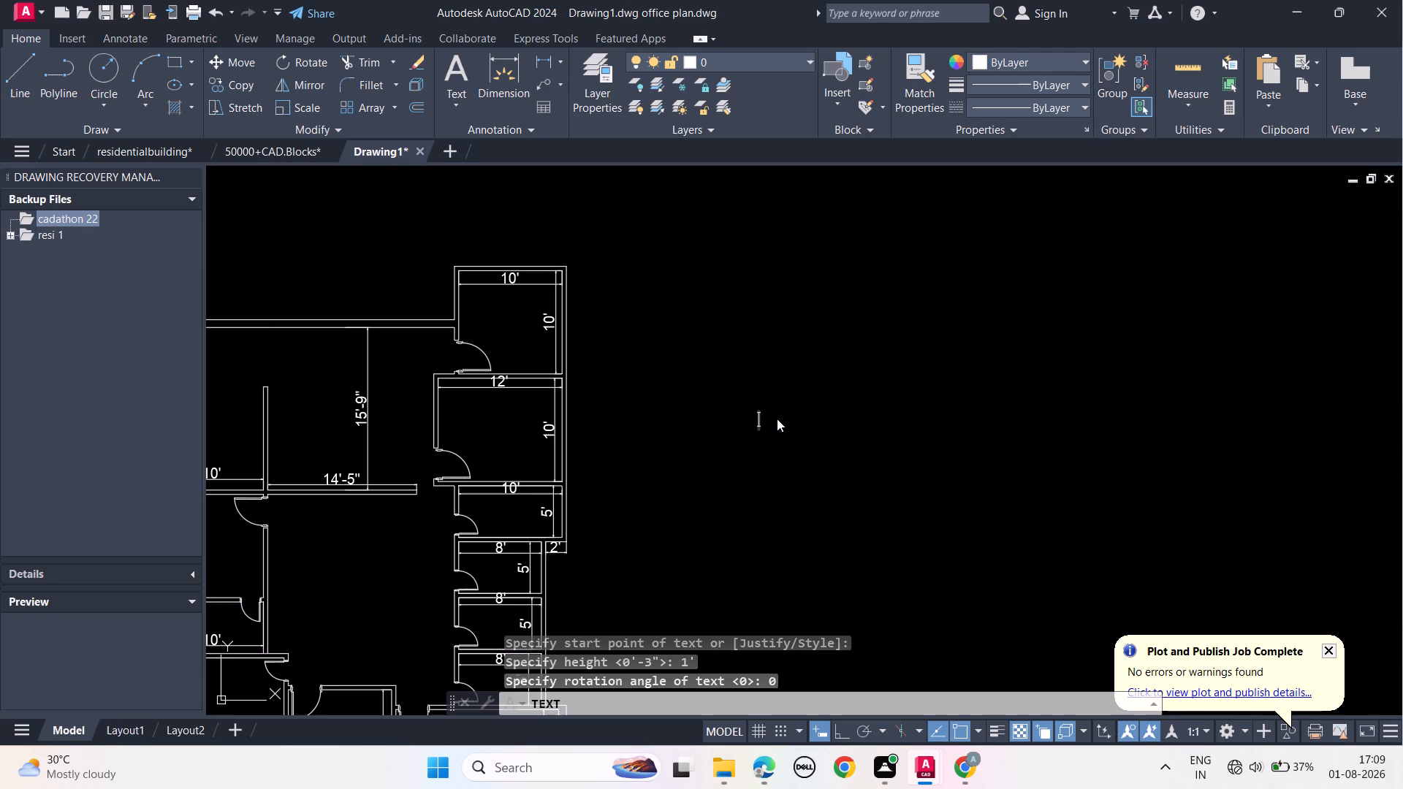
{"action": "type", "text": "RECE"}
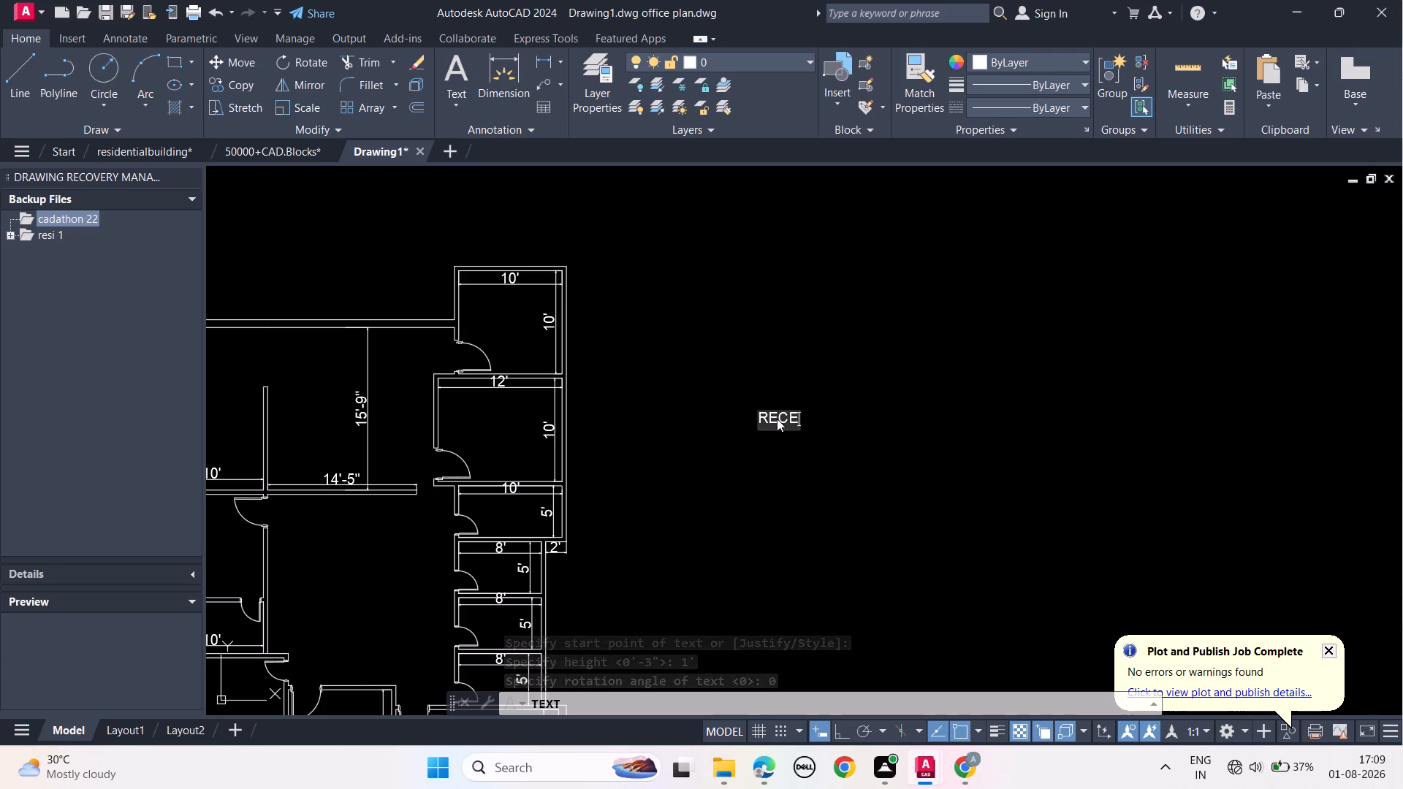
{"action": "type", "text": "PTION"}
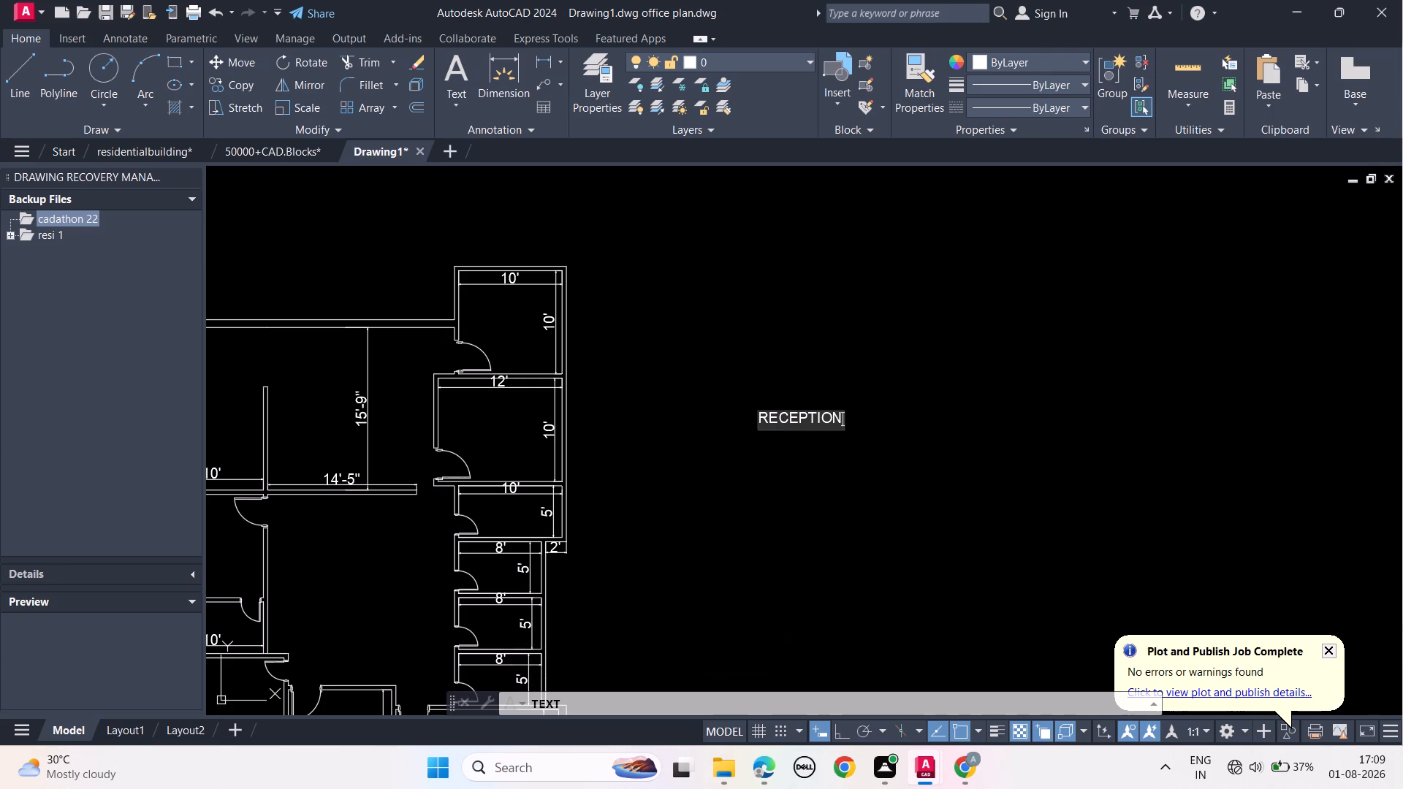
{"action": "key", "text": "space"}
{"action": "key", "text": "Return"}
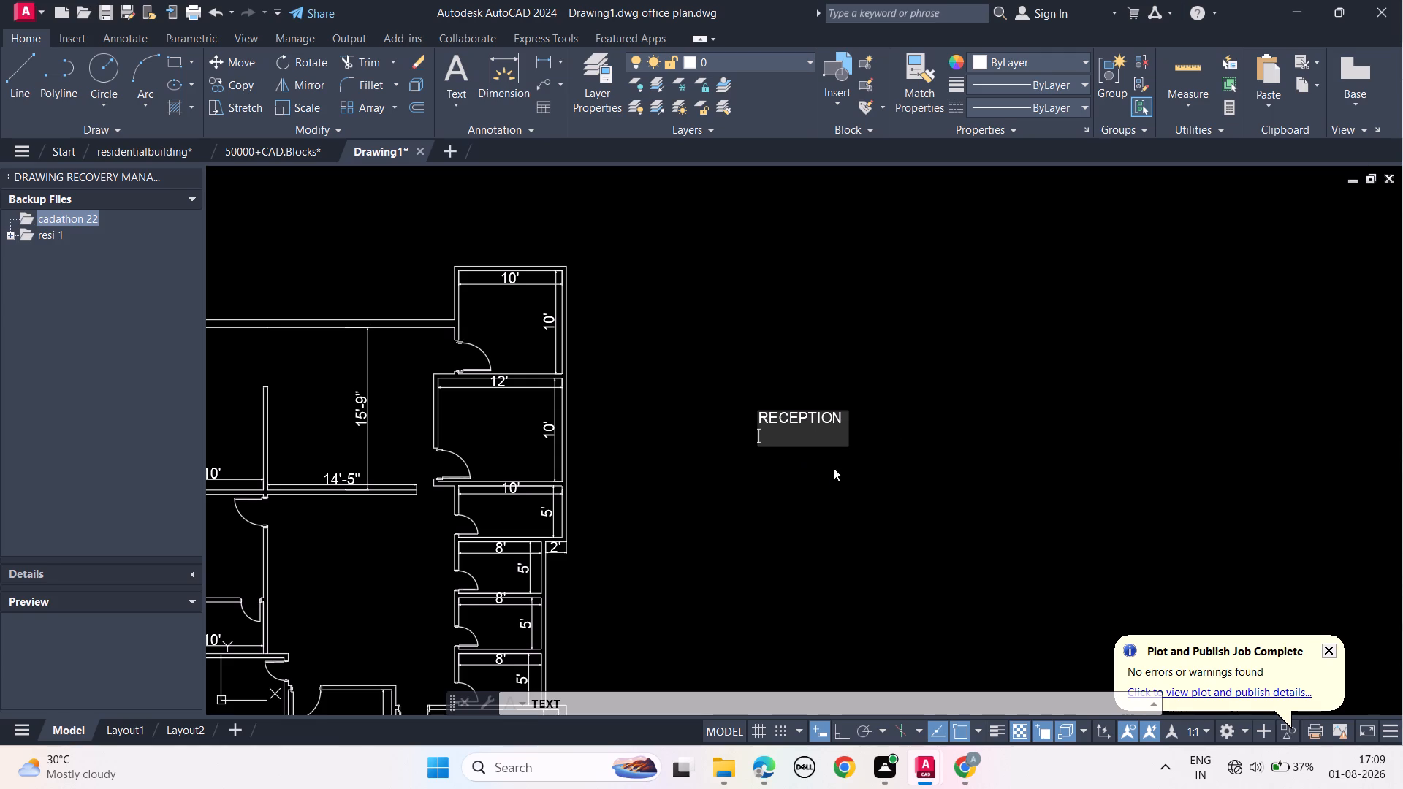
{"action": "left_click", "coordinate": [906, 401]}
{"action": "key", "text": "Escape"}
{"action": "key", "text": "Escape"}
{"action": "key", "text": "Escape"}
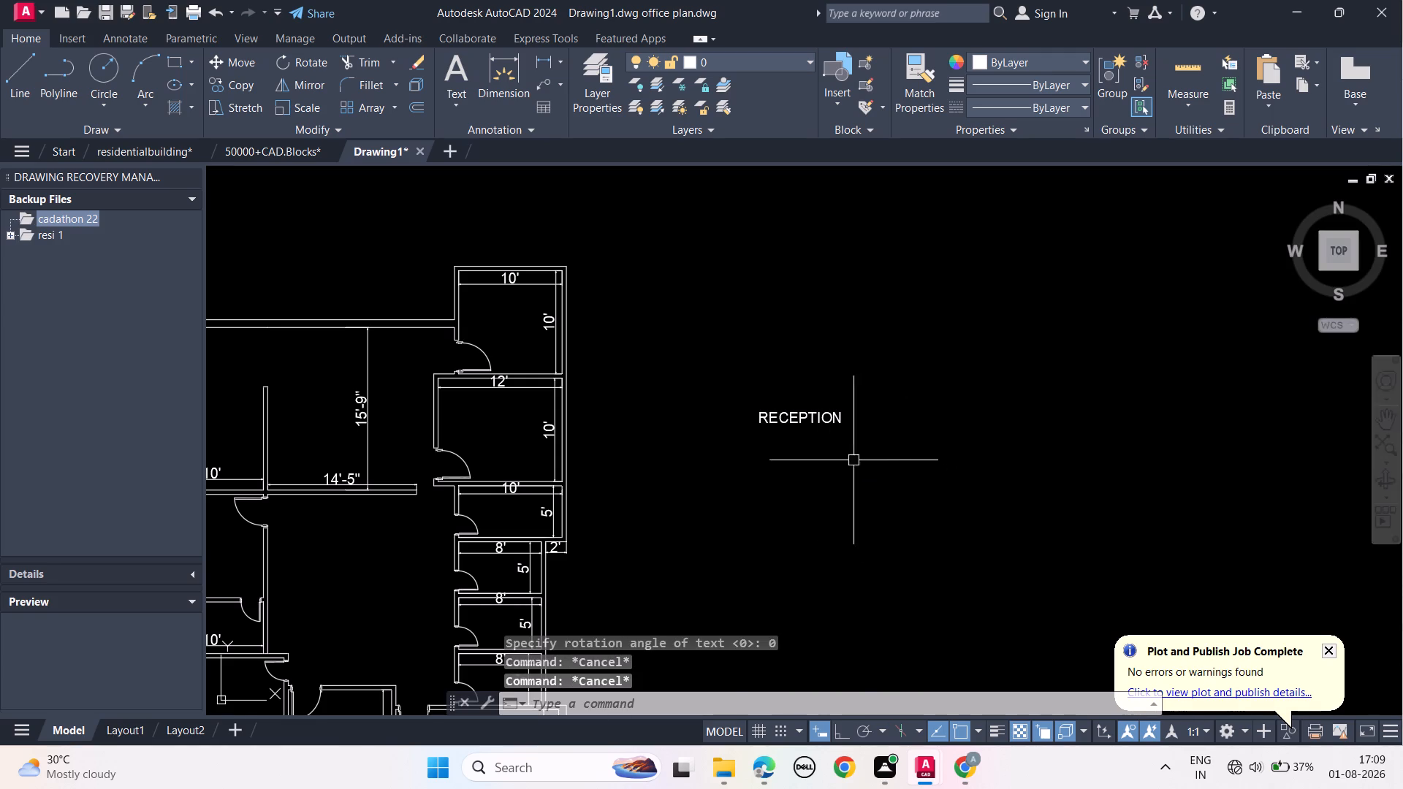
Copy the RECEPTION text into the north-west 10' wide area, the adjoining 14'-5" area, and the 10' x 10' and 12' x 10' north-east rooms.
{"action": "left_click_drag", "start_coordinate": [863, 455], "coordinate": [843, 432]}
{"action": "left_click", "coordinate": [667, 364]}
{"action": "type", "text": "COP"}
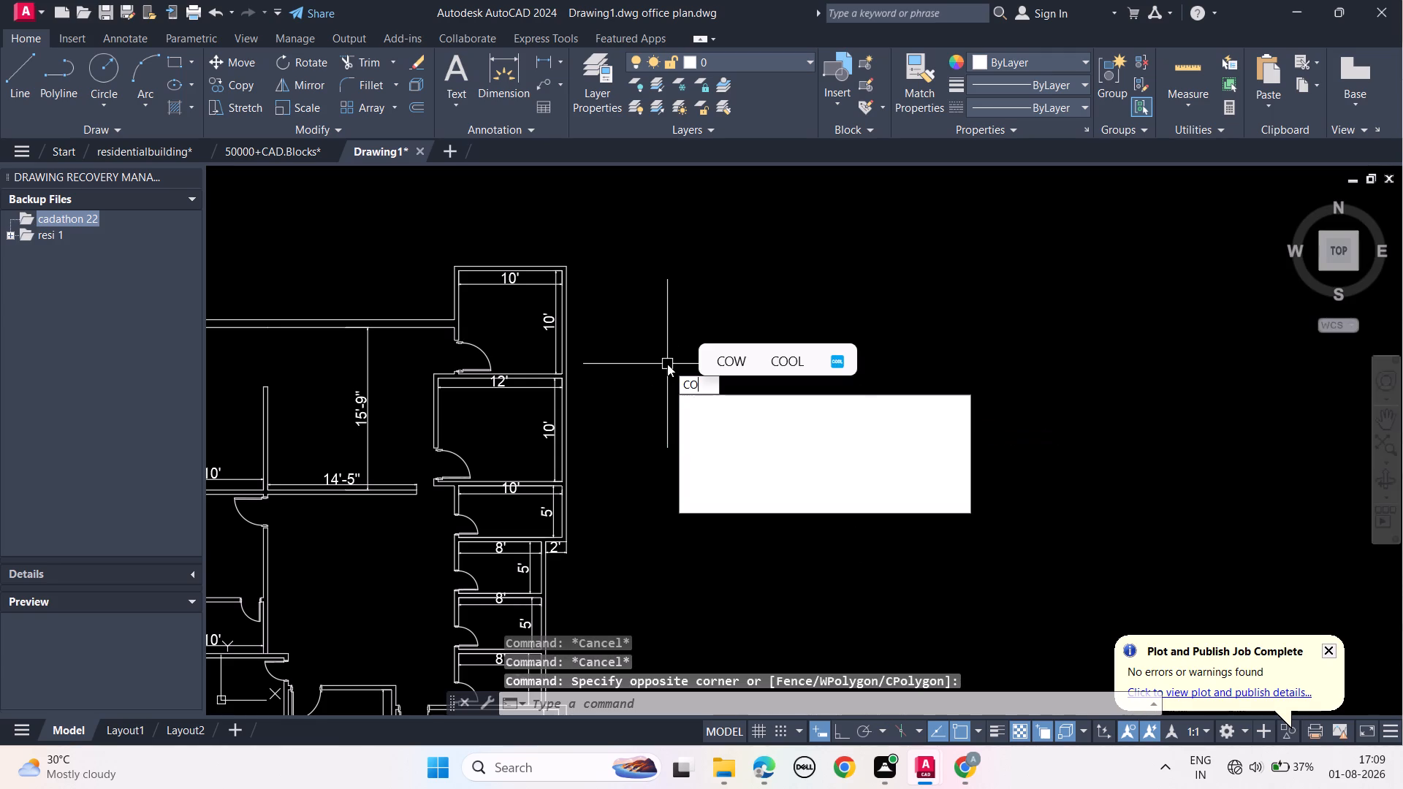
{"action": "left_click", "coordinate": [728, 404]}
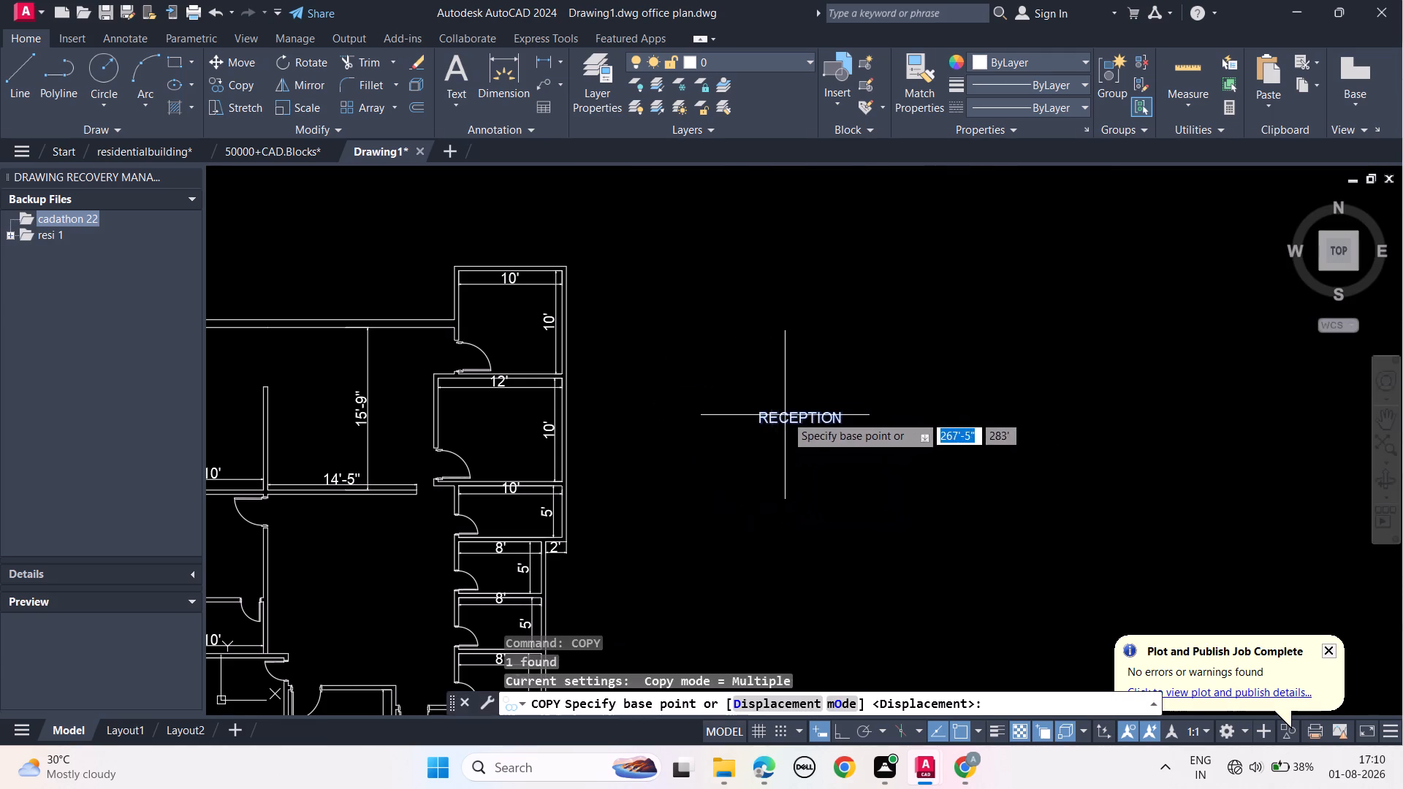
{"action": "left_click", "coordinate": [786, 415]}
{"action": "middle_click_drag", "start_coordinate": [576, 418], "coordinate": [1158, 369]}
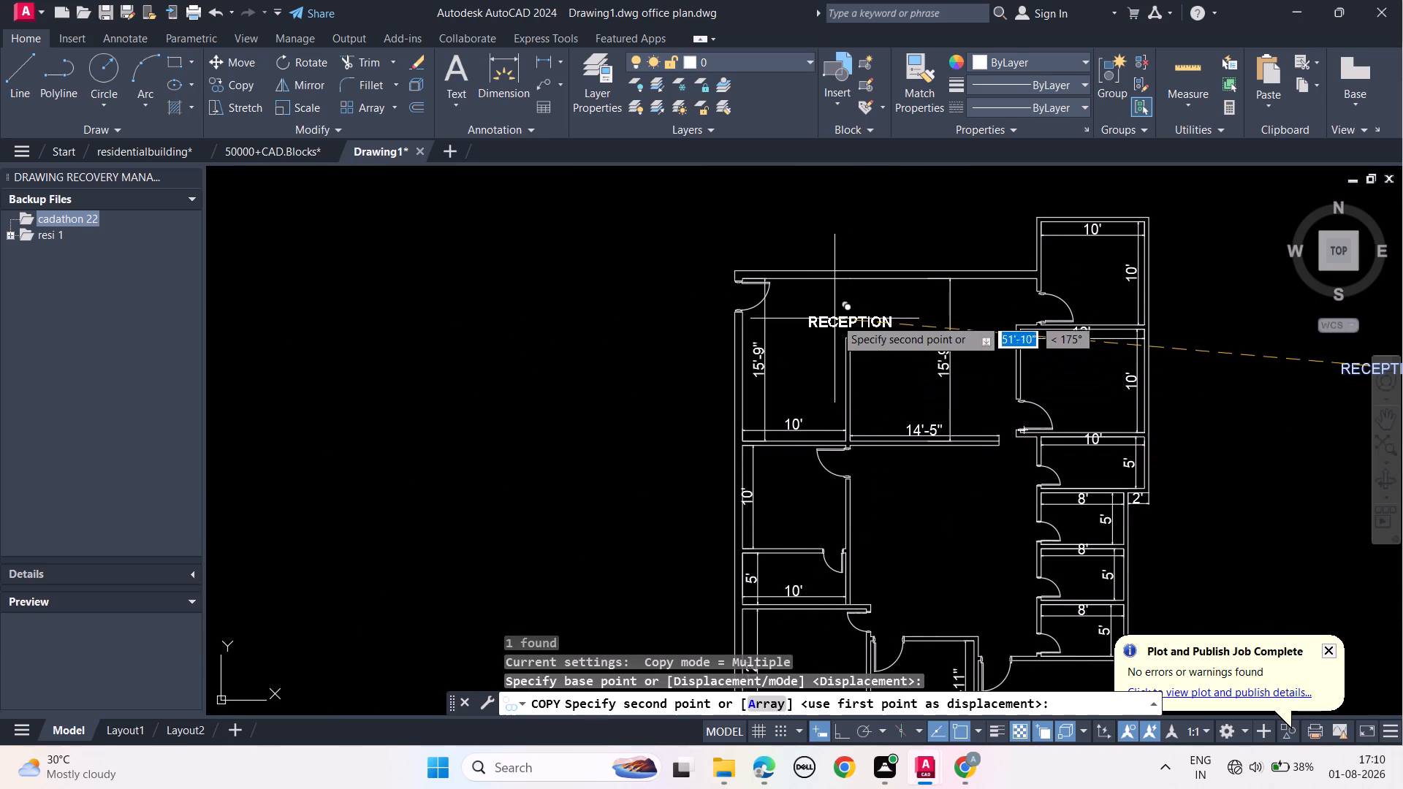
{"action": "left_click", "coordinate": [777, 325]}
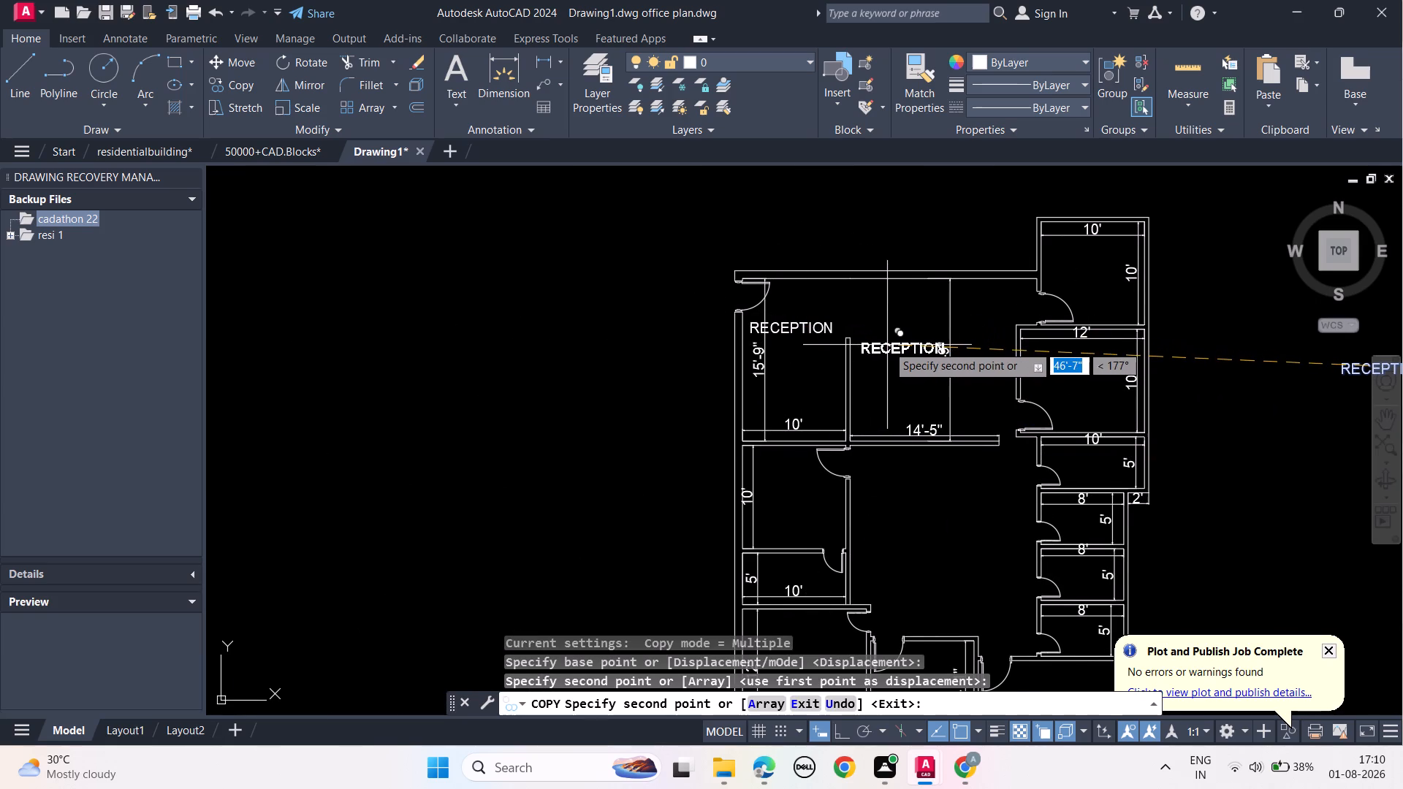
{"action": "left_click", "coordinate": [870, 293]}
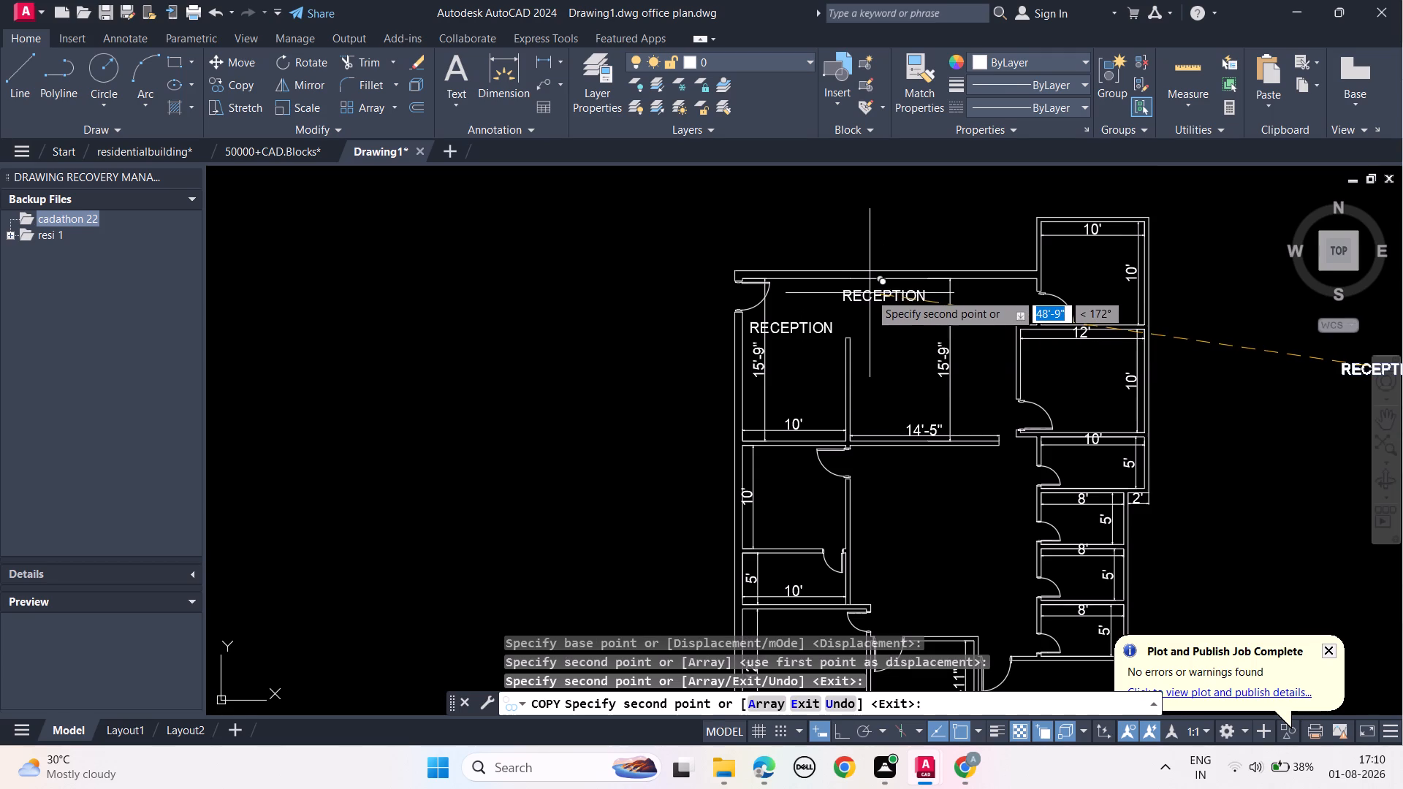
{"action": "middle_click_drag", "start_coordinate": [973, 413], "coordinate": [781, 468]}
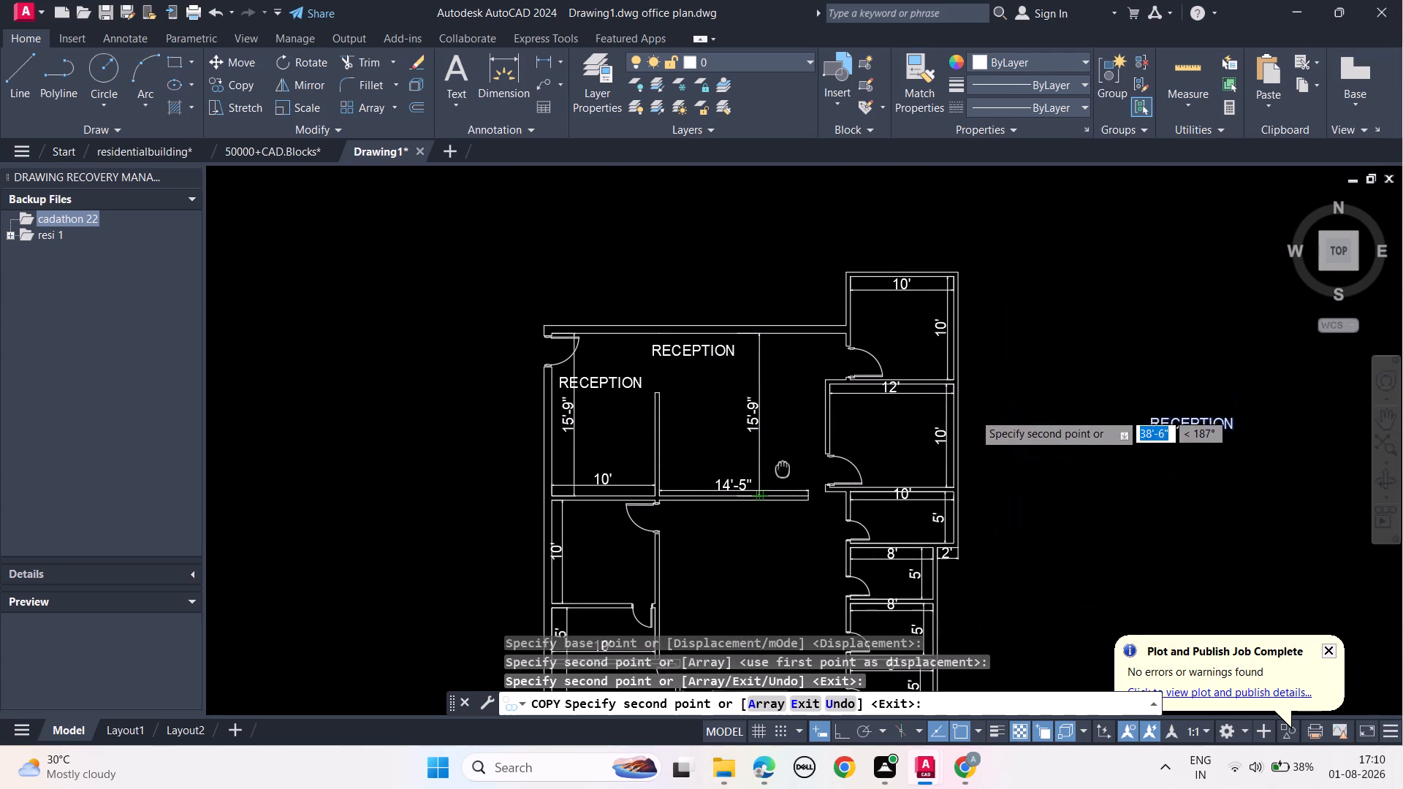
{"action": "middle_click_drag", "start_coordinate": [781, 468], "coordinate": [779, 469]}
{"action": "left_click", "coordinate": [878, 302]}
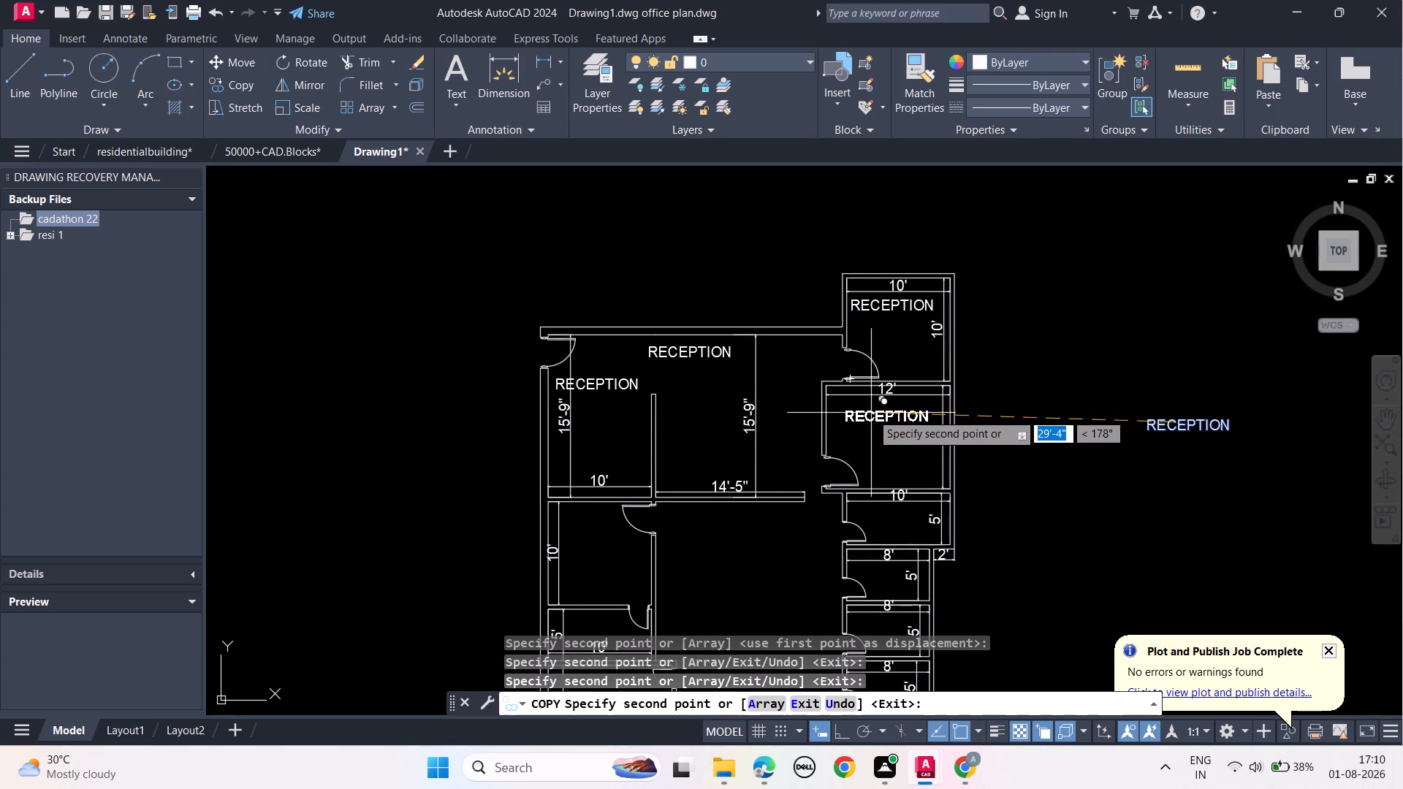
{"action": "left_click", "coordinate": [872, 406]}
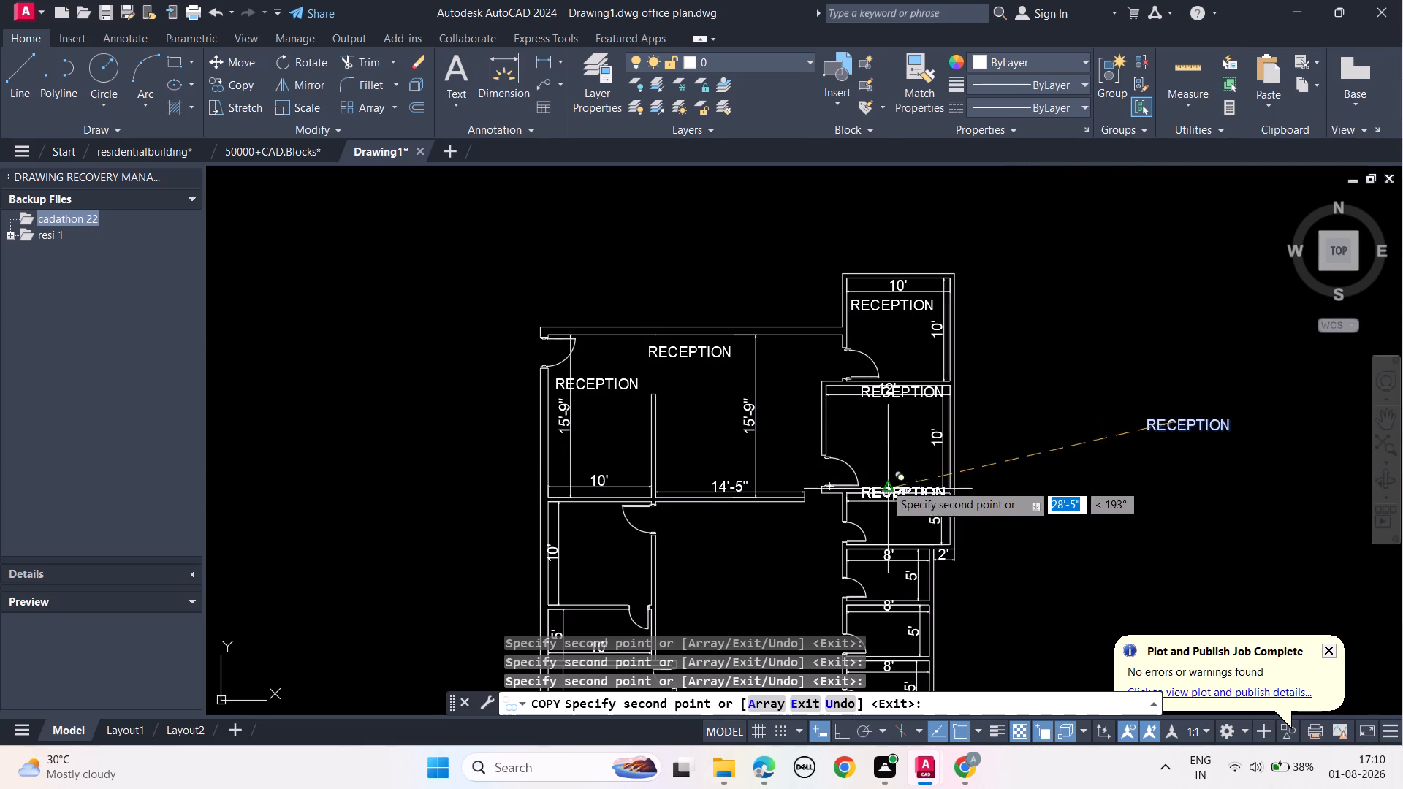
Continue copying RECEPTION into the 10' x 5' east room, the three 8' x 5' rooms and the 15'-9" x 7' south-east room.
{"action": "middle_click_drag", "start_coordinate": [886, 503], "coordinate": [870, 368]}
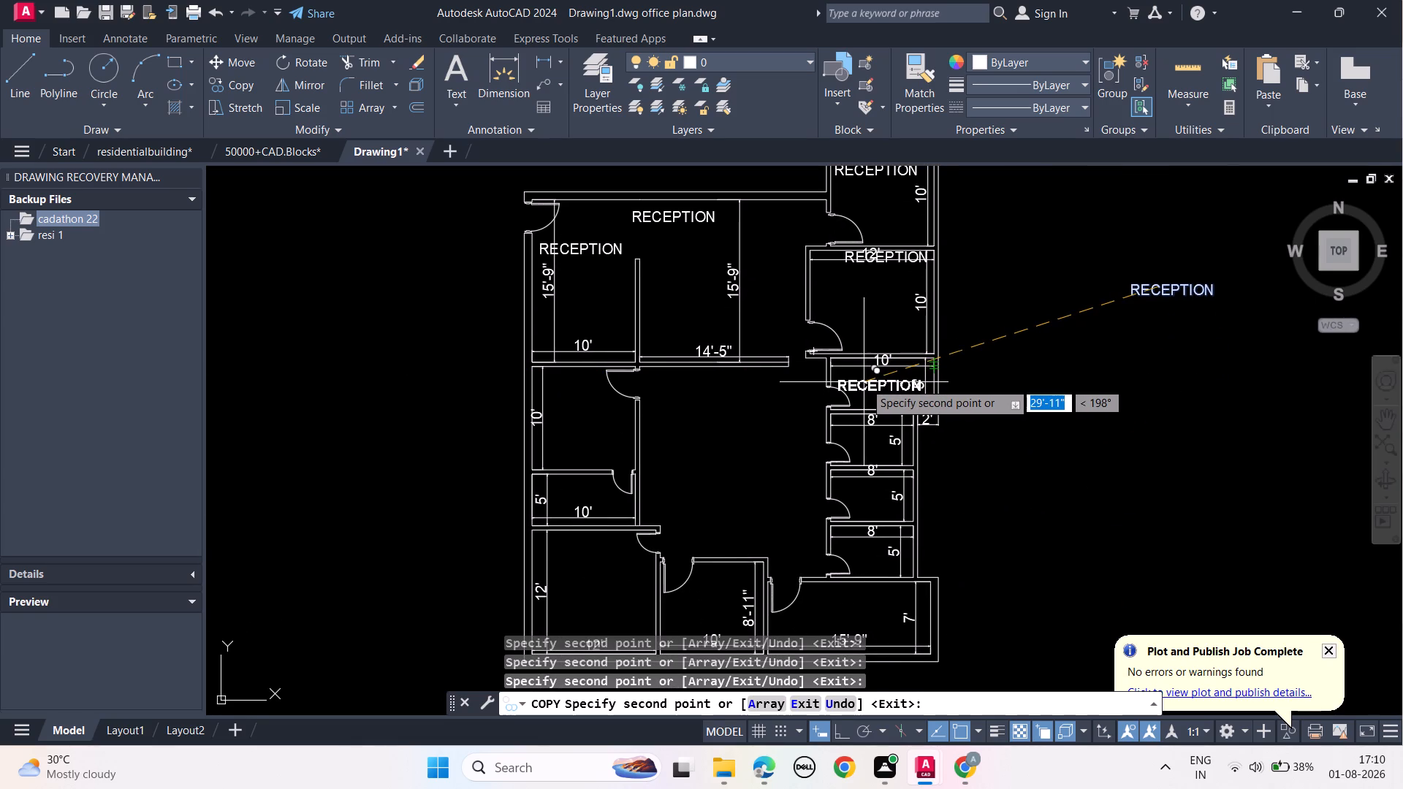
{"action": "left_click", "coordinate": [864, 382]}
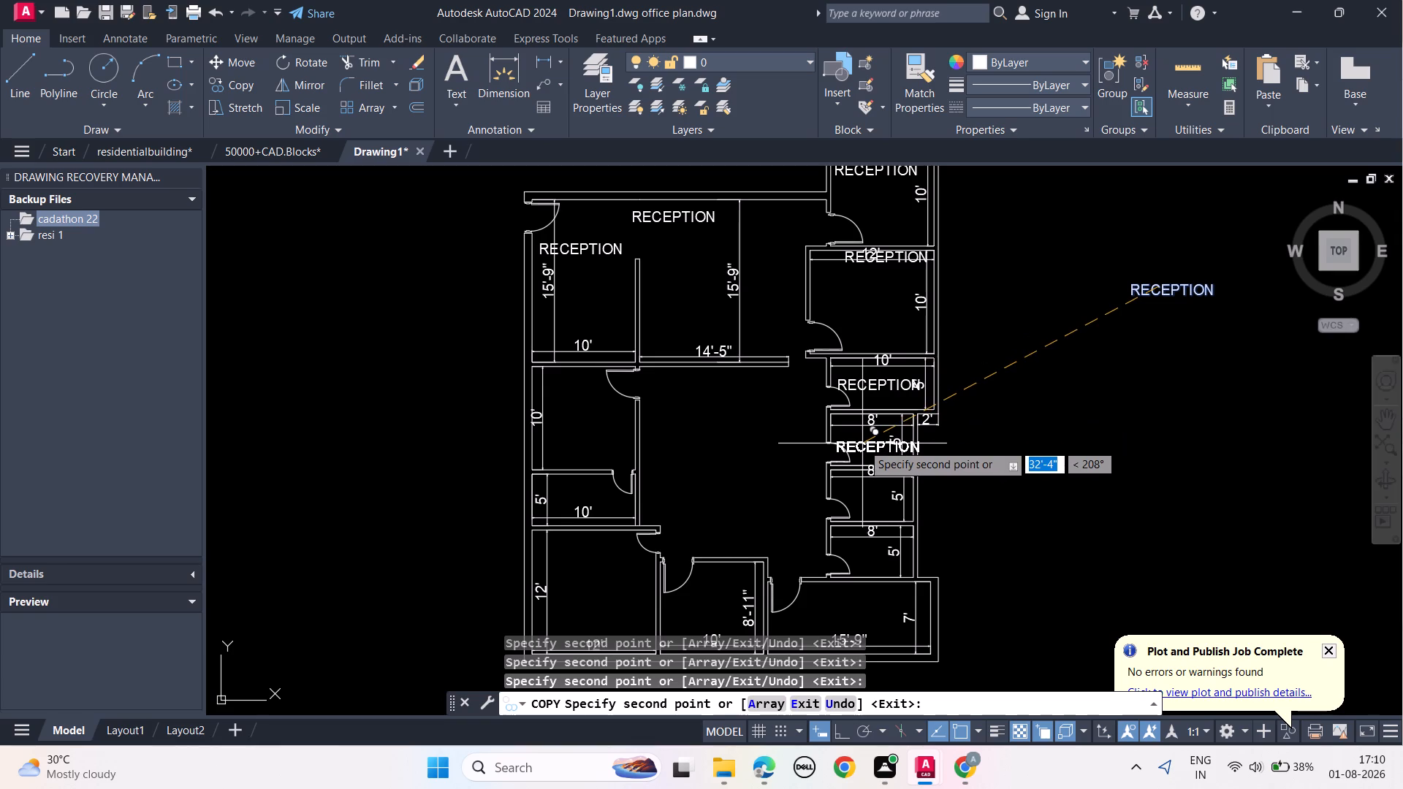
{"action": "left_click", "coordinate": [861, 440]}
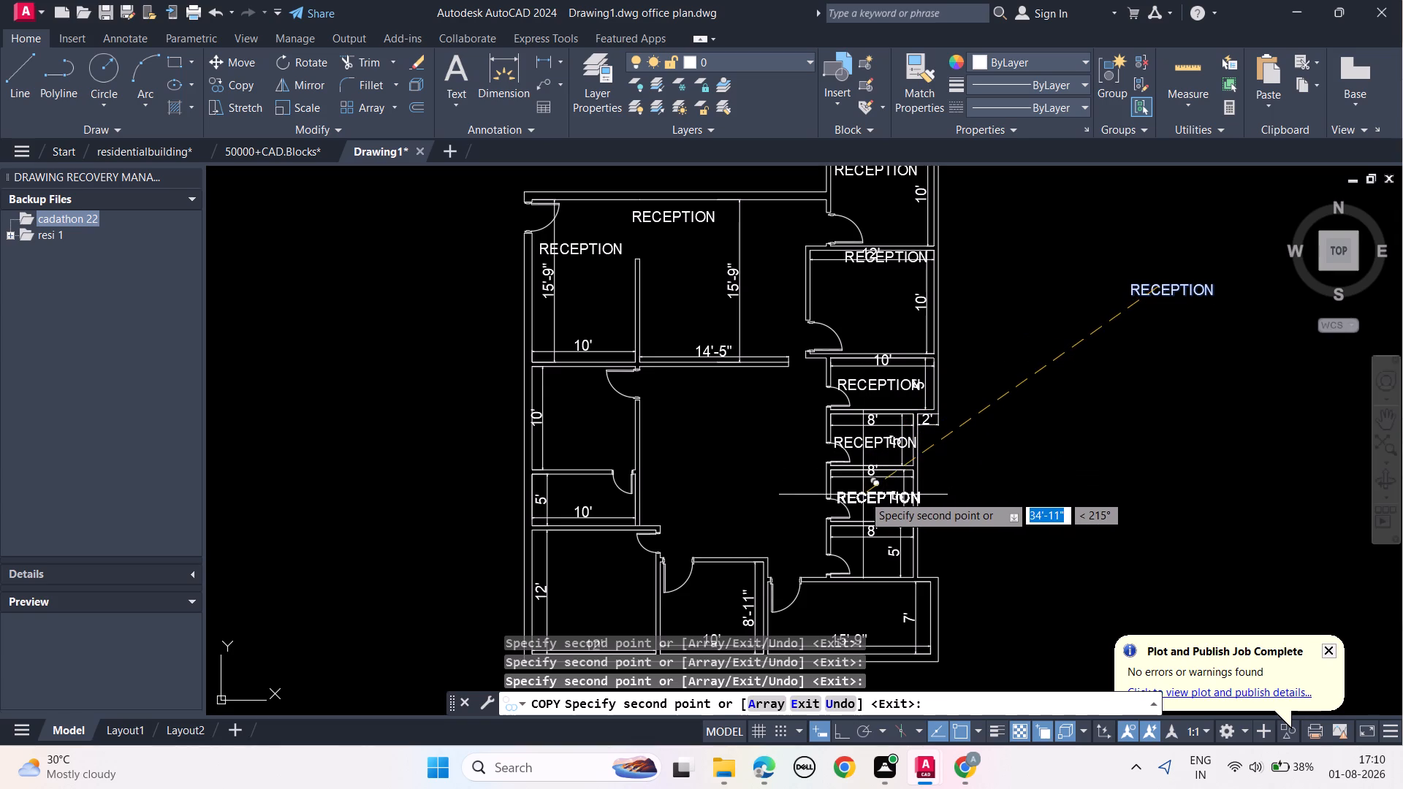
{"action": "left_click", "coordinate": [863, 495]}
{"action": "left_click", "coordinate": [864, 554]}
{"action": "middle_click_drag", "start_coordinate": [971, 544], "coordinate": [985, 370]}
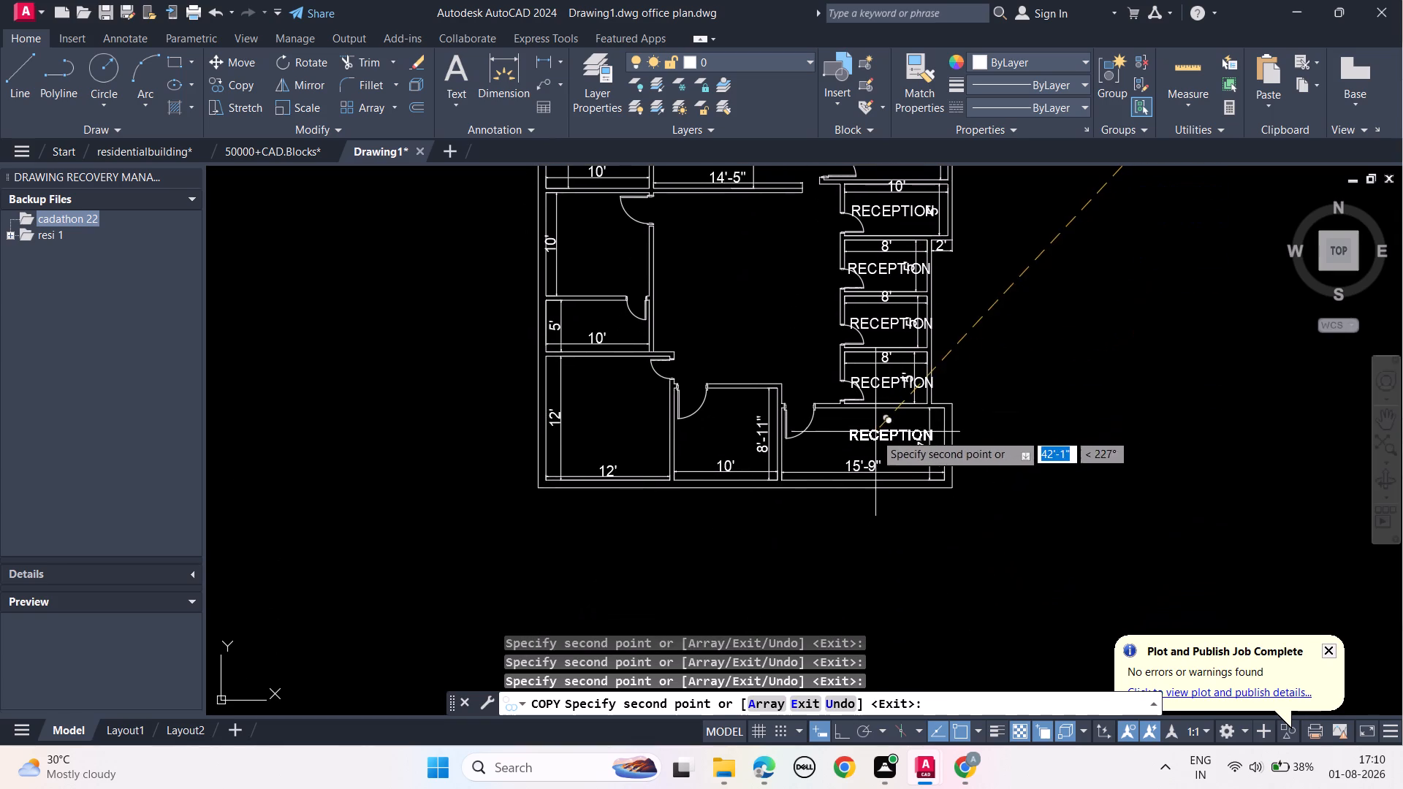
{"action": "left_click", "coordinate": [855, 435]}
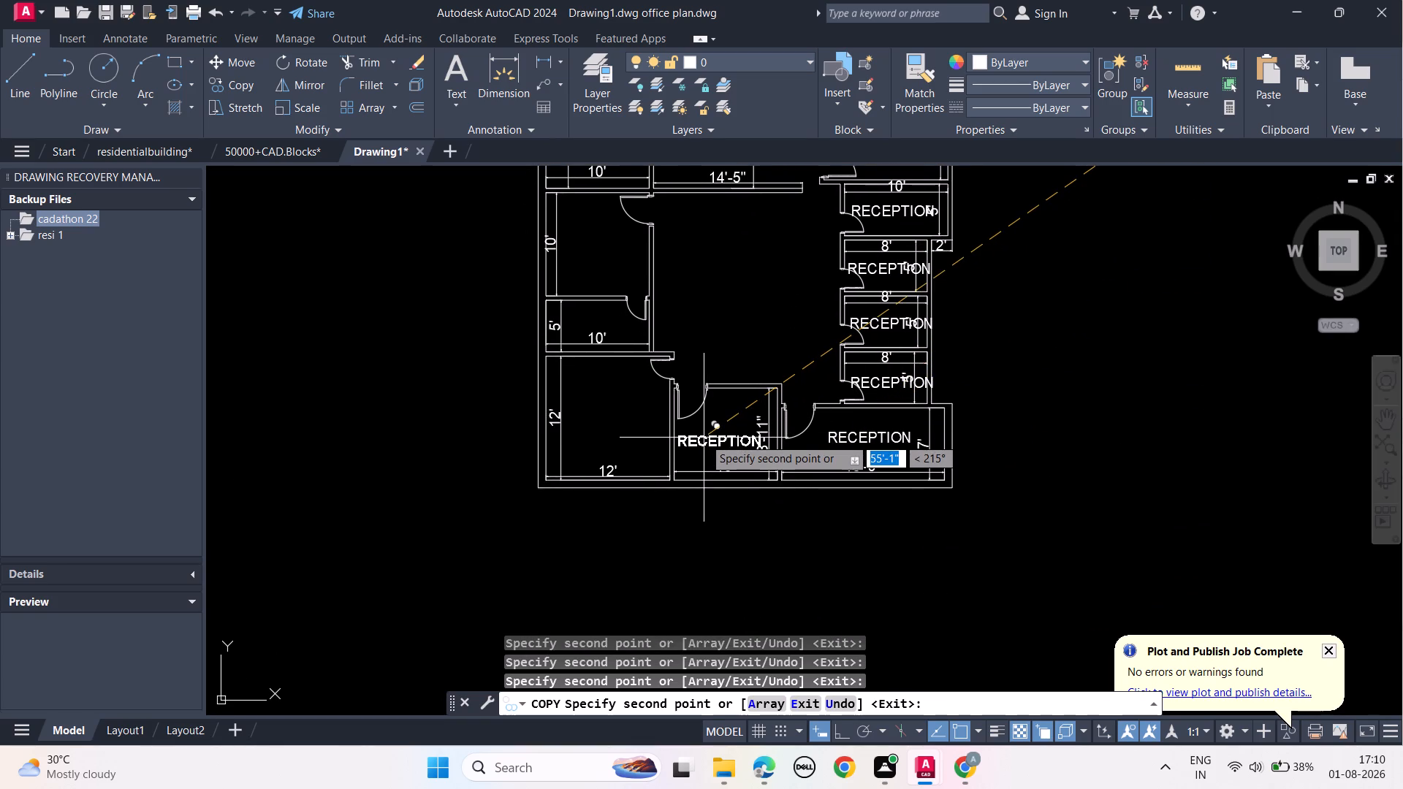
Copy RECEPTION into the 10' x 8'-11" south room, the 12' x 12' south-west room, the two 10' wide west rooms and the central hall.
{"action": "left_click", "coordinate": [704, 438]}
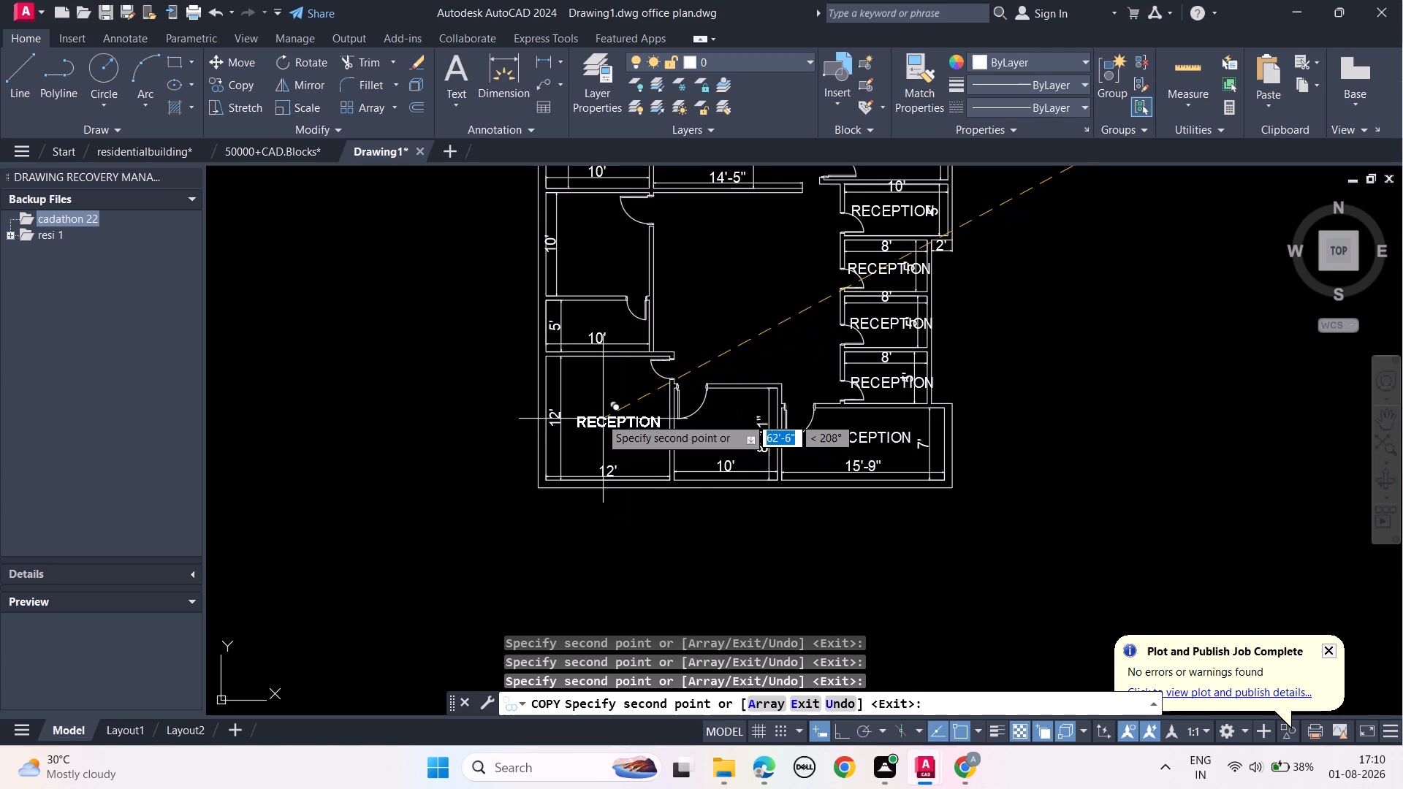
{"action": "left_click", "coordinate": [597, 415]}
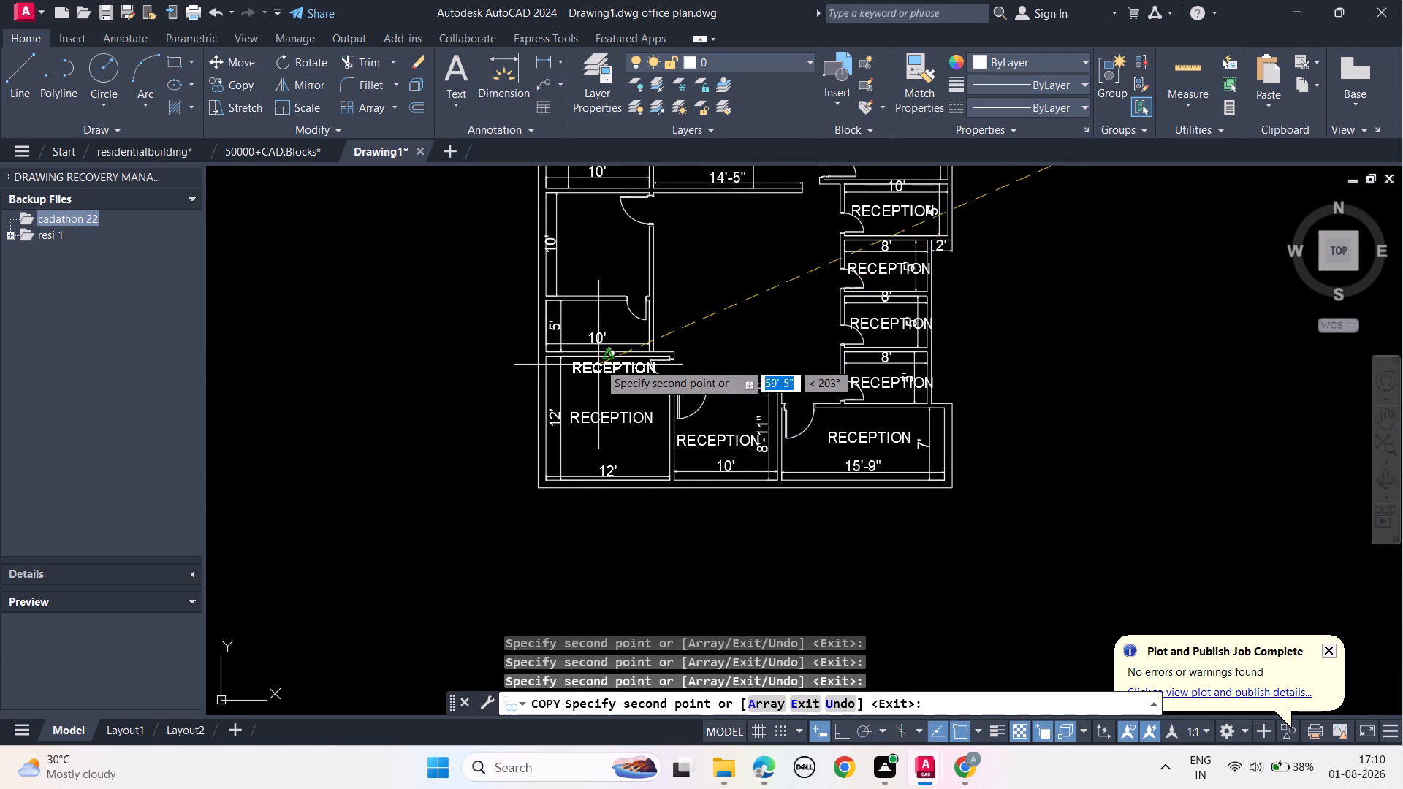
{"action": "left_click", "coordinate": [594, 321]}
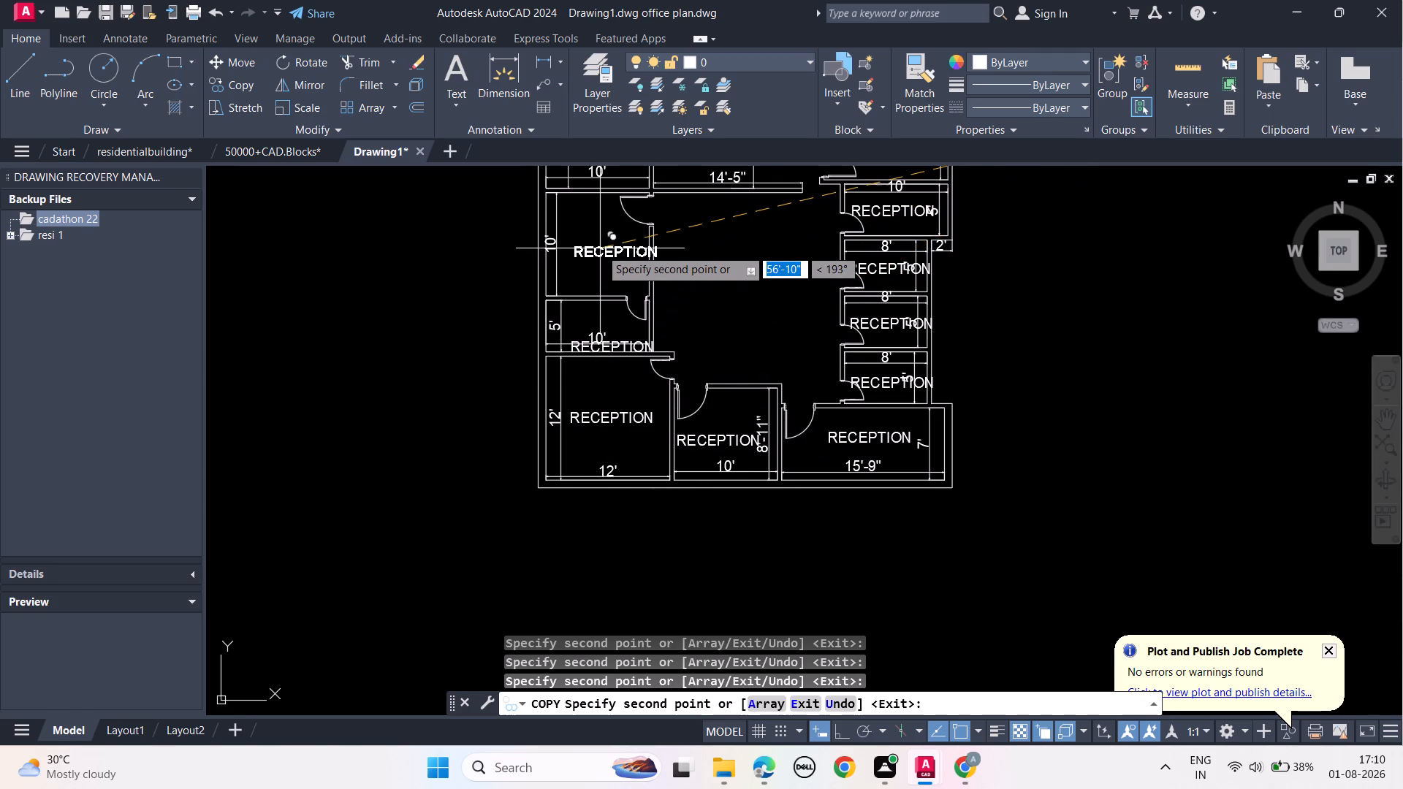
{"action": "middle_click_drag", "start_coordinate": [600, 248], "coordinate": [622, 345]}
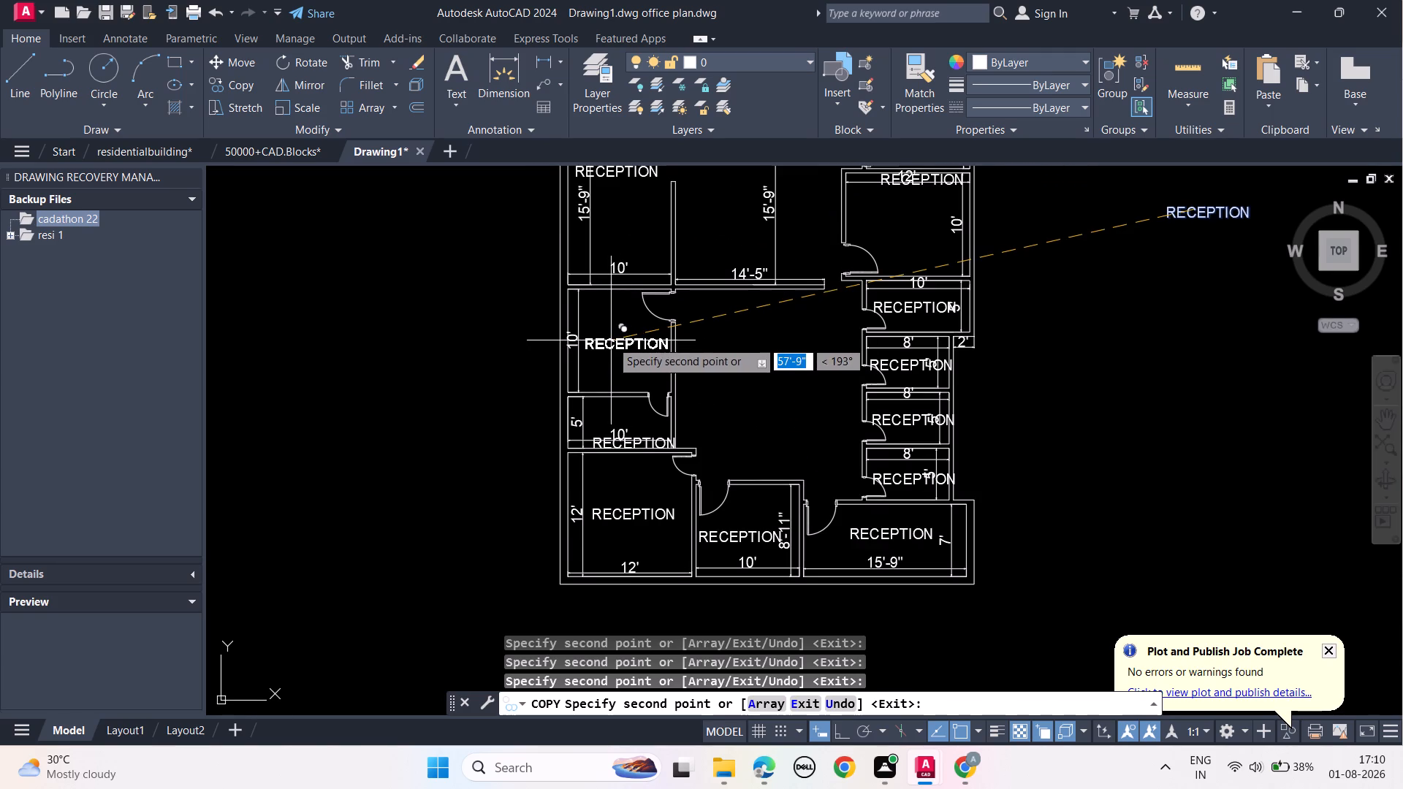
{"action": "left_click", "coordinate": [611, 340]}
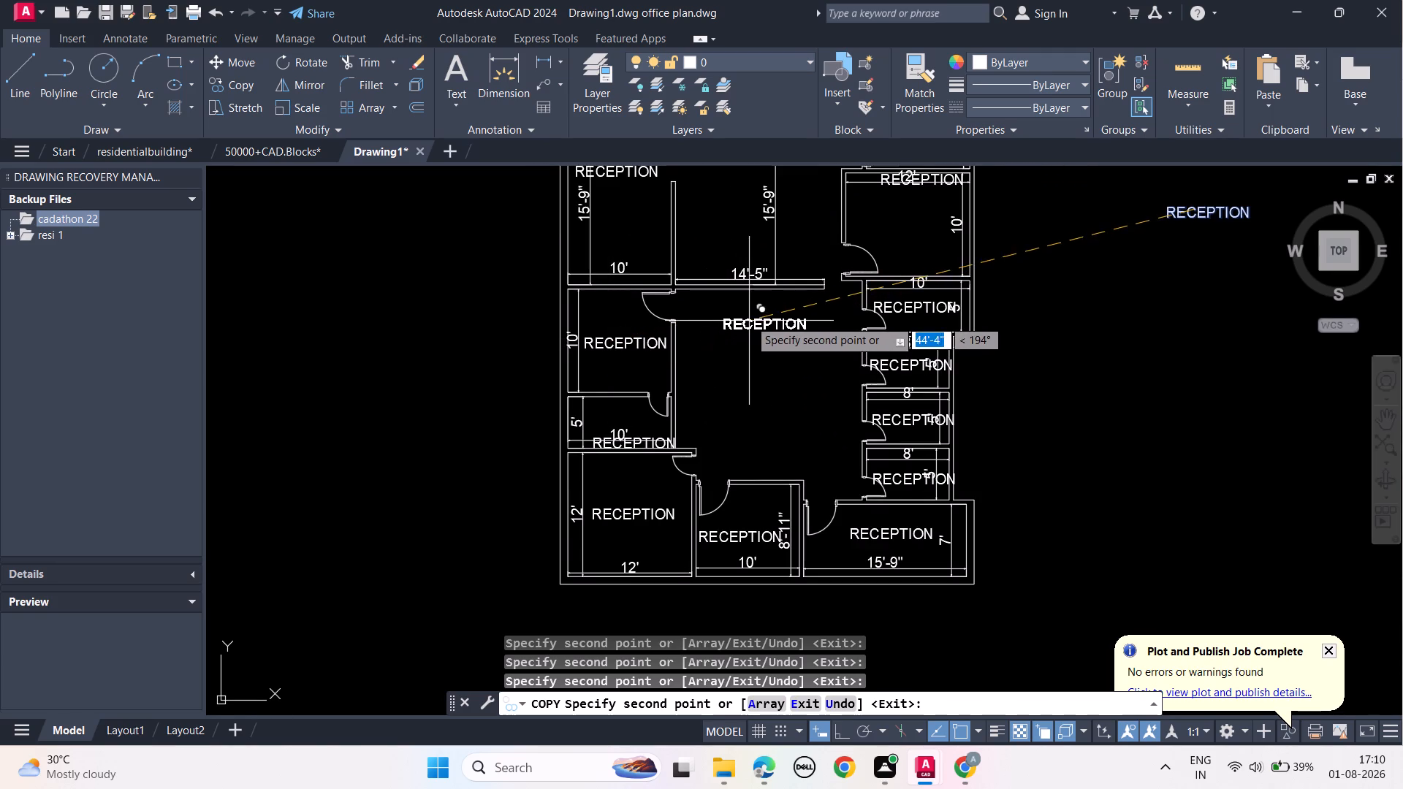
{"action": "left_click", "coordinate": [749, 319]}
{"action": "middle_click_drag", "start_coordinate": [768, 403], "coordinate": [804, 491]}
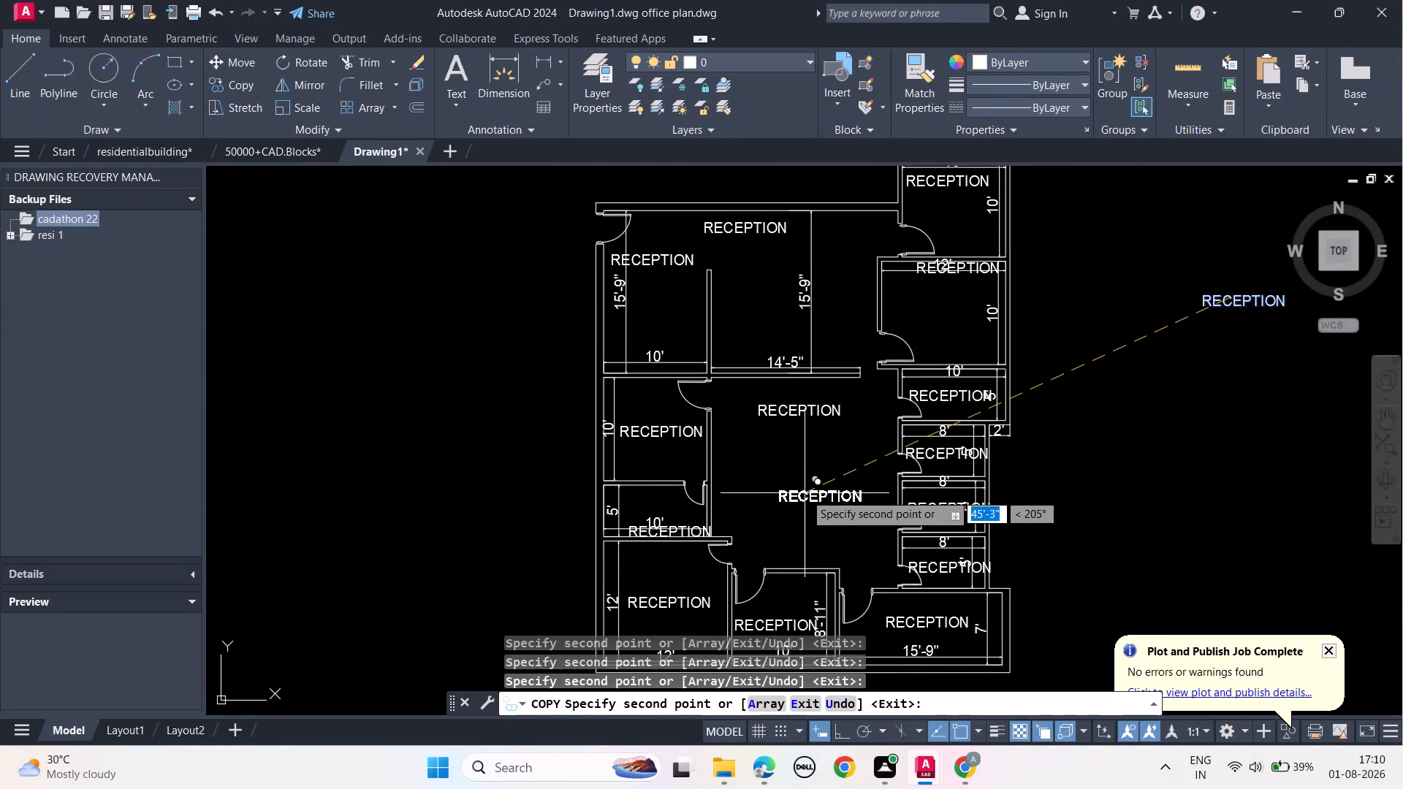
{"action": "key", "text": "Escape"}
{"action": "key", "text": "Escape"}
{"action": "key", "text": "Escape"}
{"action": "key", "text": "Escape"}
{"action": "key", "text": "Escape"}
{"action": "key", "text": "Escape"}
{"action": "key", "text": "Escape"}
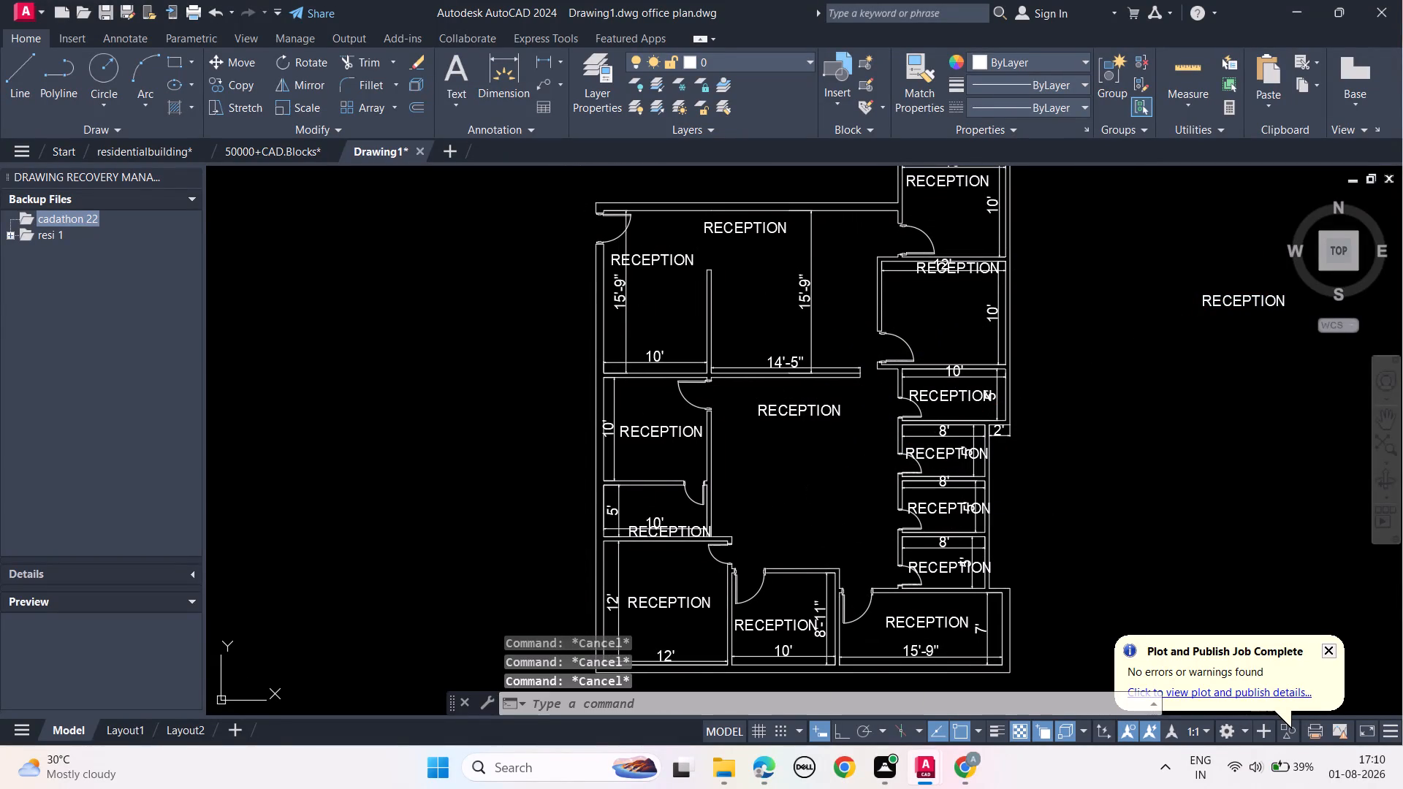
Move the RECEPTION text in the 12' x 10' north-east room down, clear of the 12' dimension.
{"action": "scroll", "coordinate": [970, 277], "scroll_direction": "up", "scroll_amount": 2}
{"action": "left_click", "coordinate": [970, 254]}
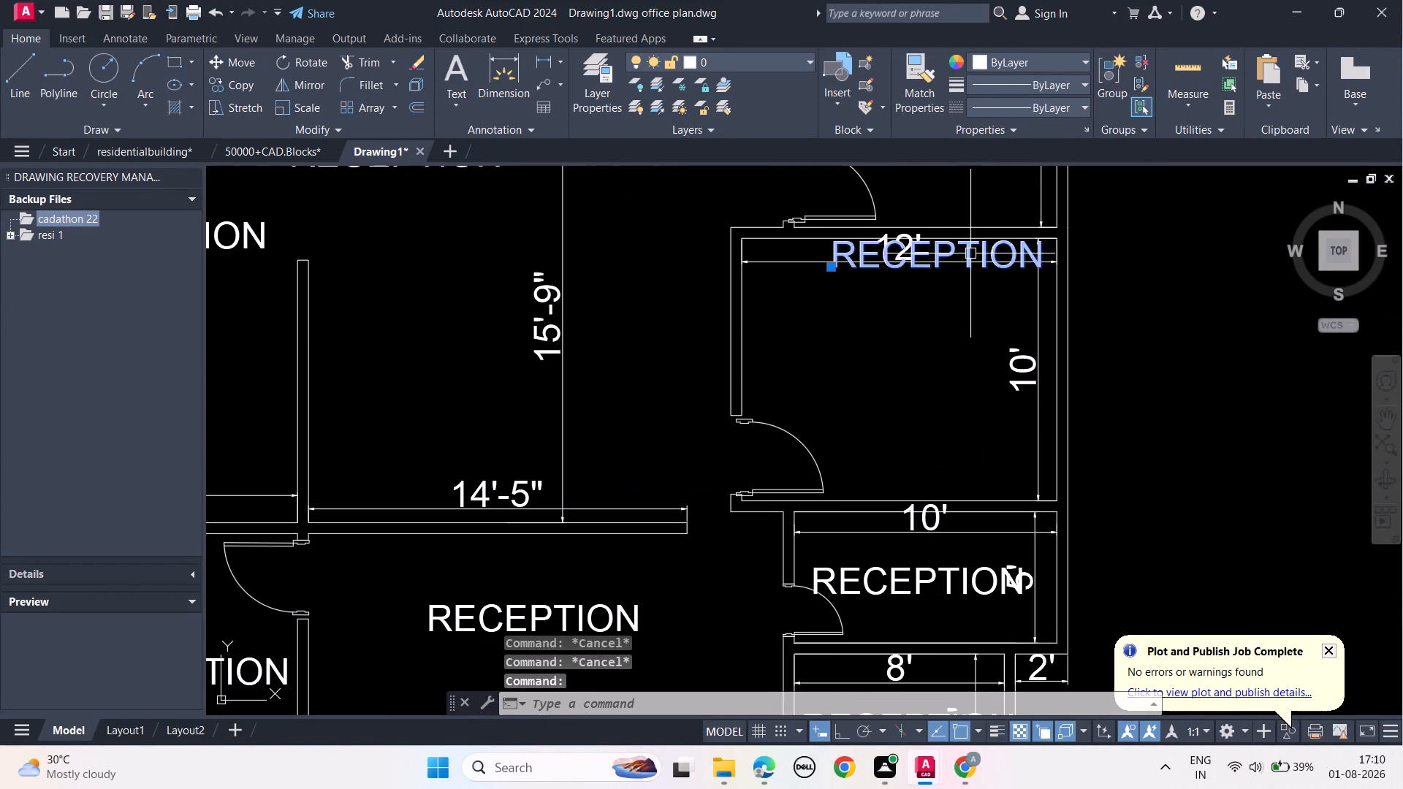
{"action": "type", "text": "MO"}
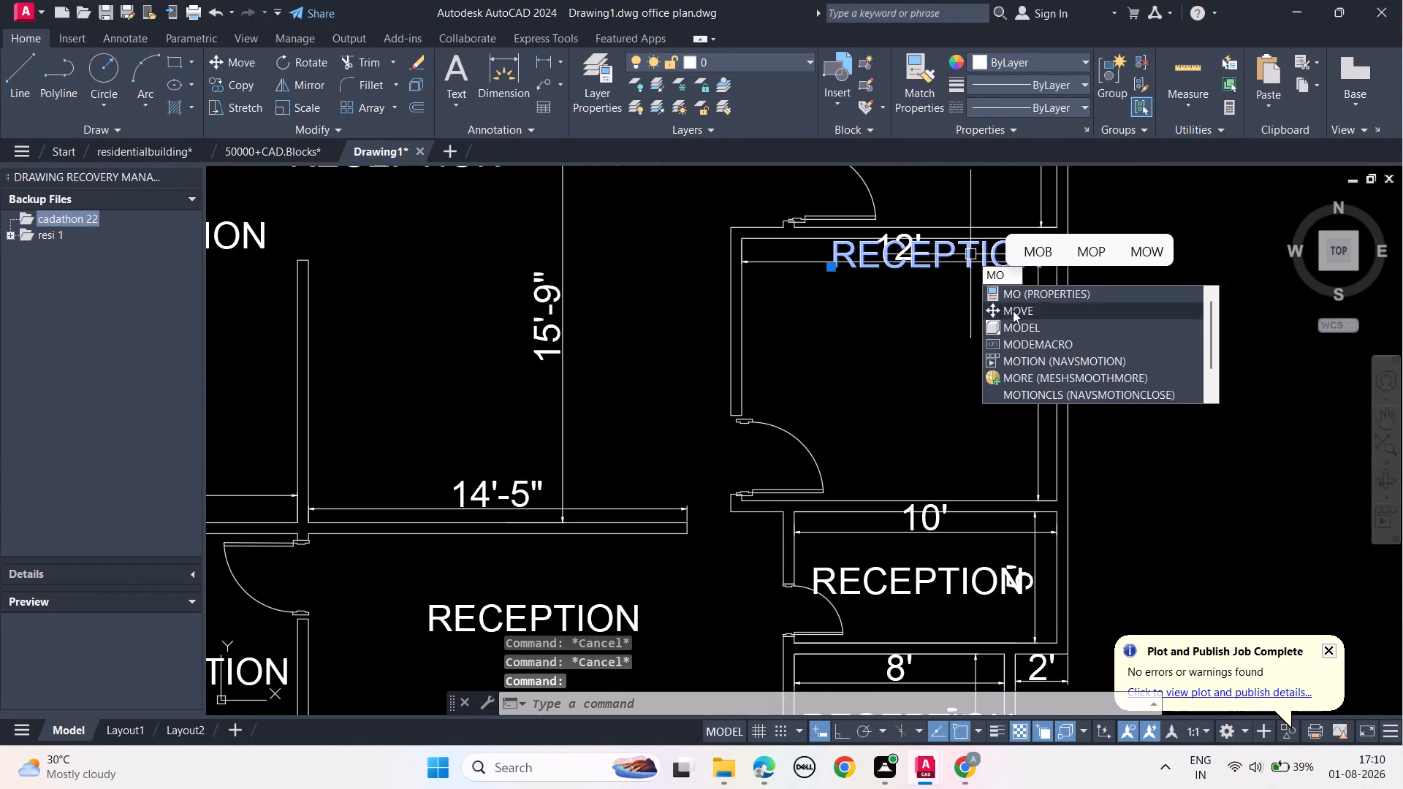
{"action": "left_click", "coordinate": [1013, 310]}
{"action": "left_click", "coordinate": [950, 246]}
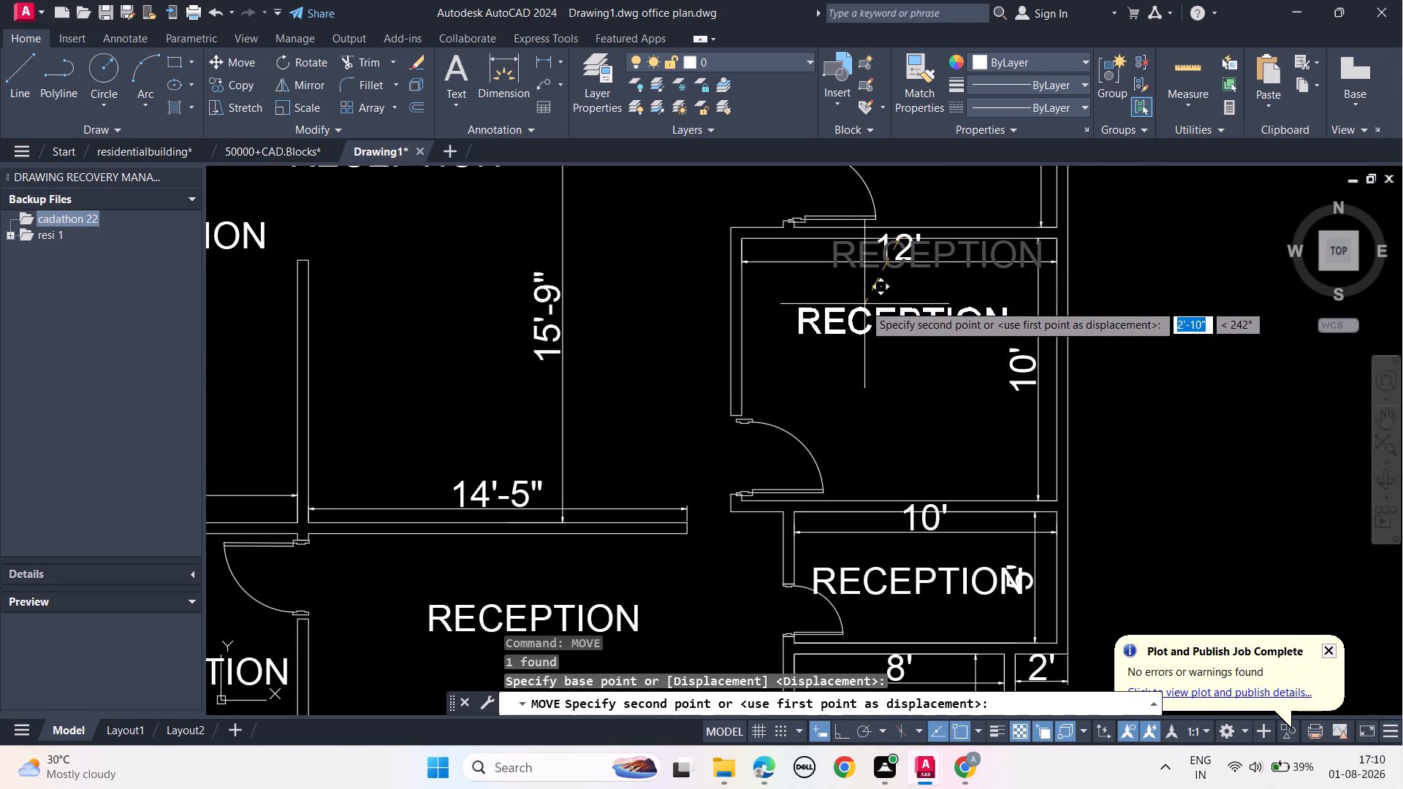
{"action": "left_click", "coordinate": [862, 304]}
{"action": "key", "text": "Escape"}
{"action": "key", "text": "Escape"}
{"action": "key", "text": "Escape"}
{"action": "key", "text": "Escape"}
Change the RECEPTION text in the 14'-5" wide area to "WAITING".
{"action": "scroll", "coordinate": [871, 305], "scroll_direction": "down", "scroll_amount": 2}
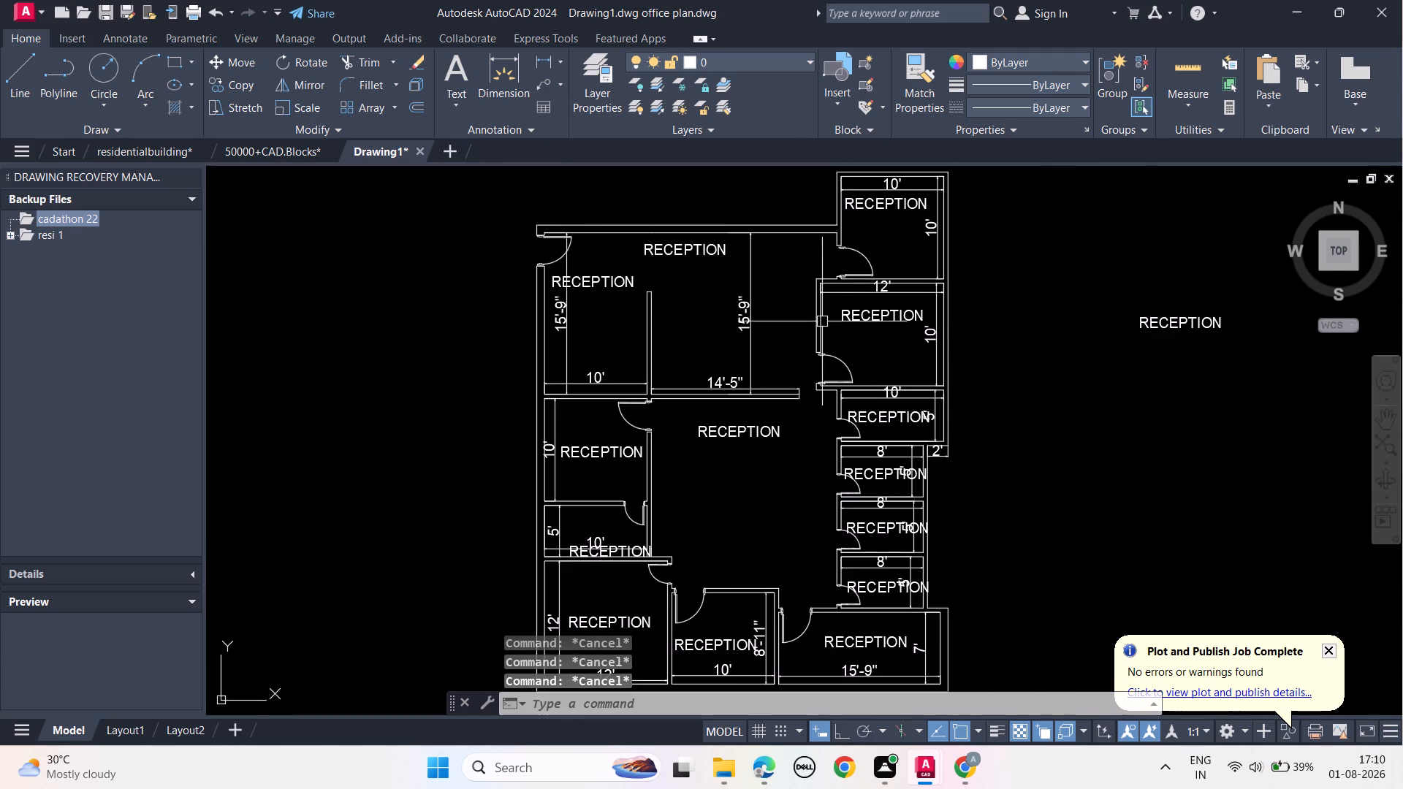
{"action": "middle_click_drag", "start_coordinate": [822, 321], "coordinate": [926, 442]}
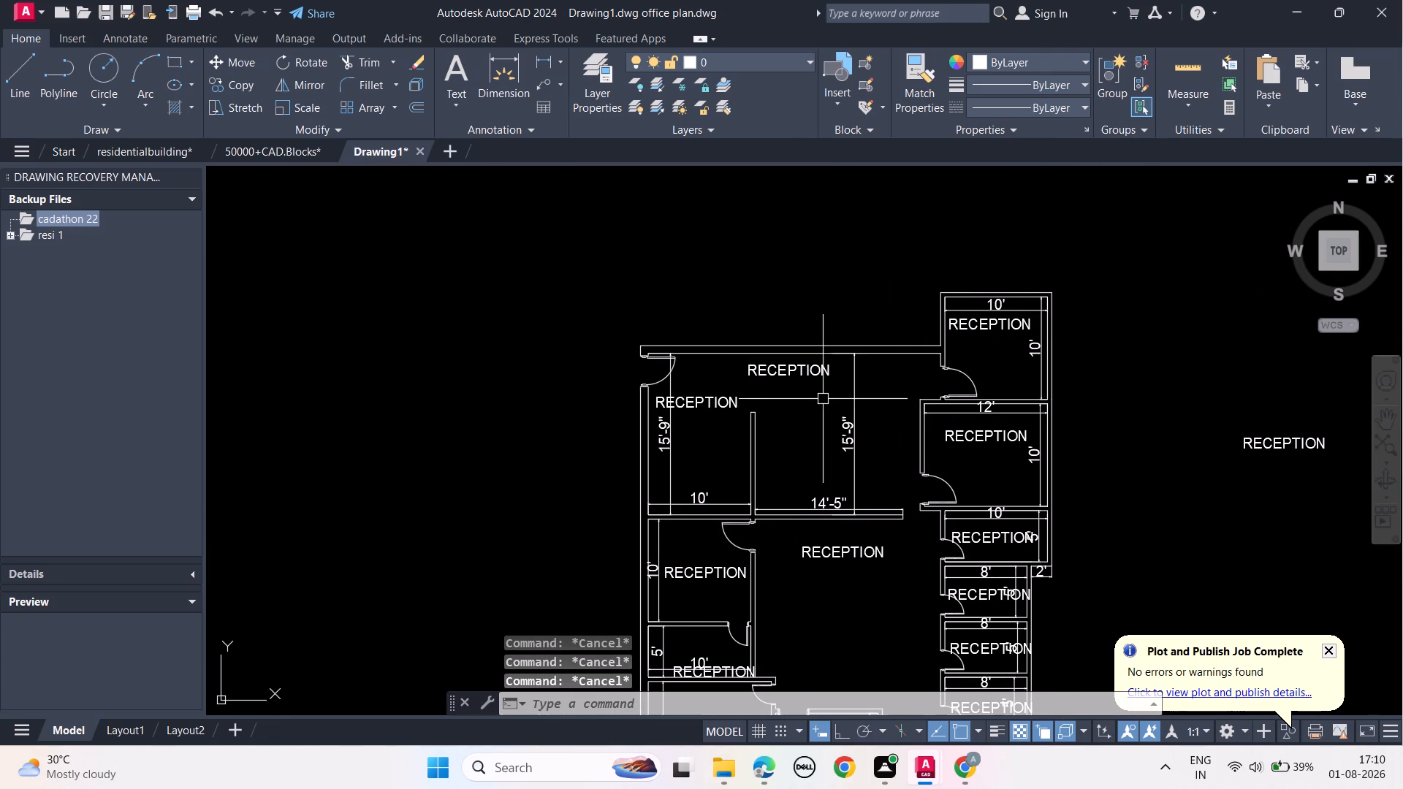
{"action": "scroll", "coordinate": [821, 393], "scroll_direction": "up", "scroll_amount": 2}
{"action": "double_click", "coordinate": [755, 340]}
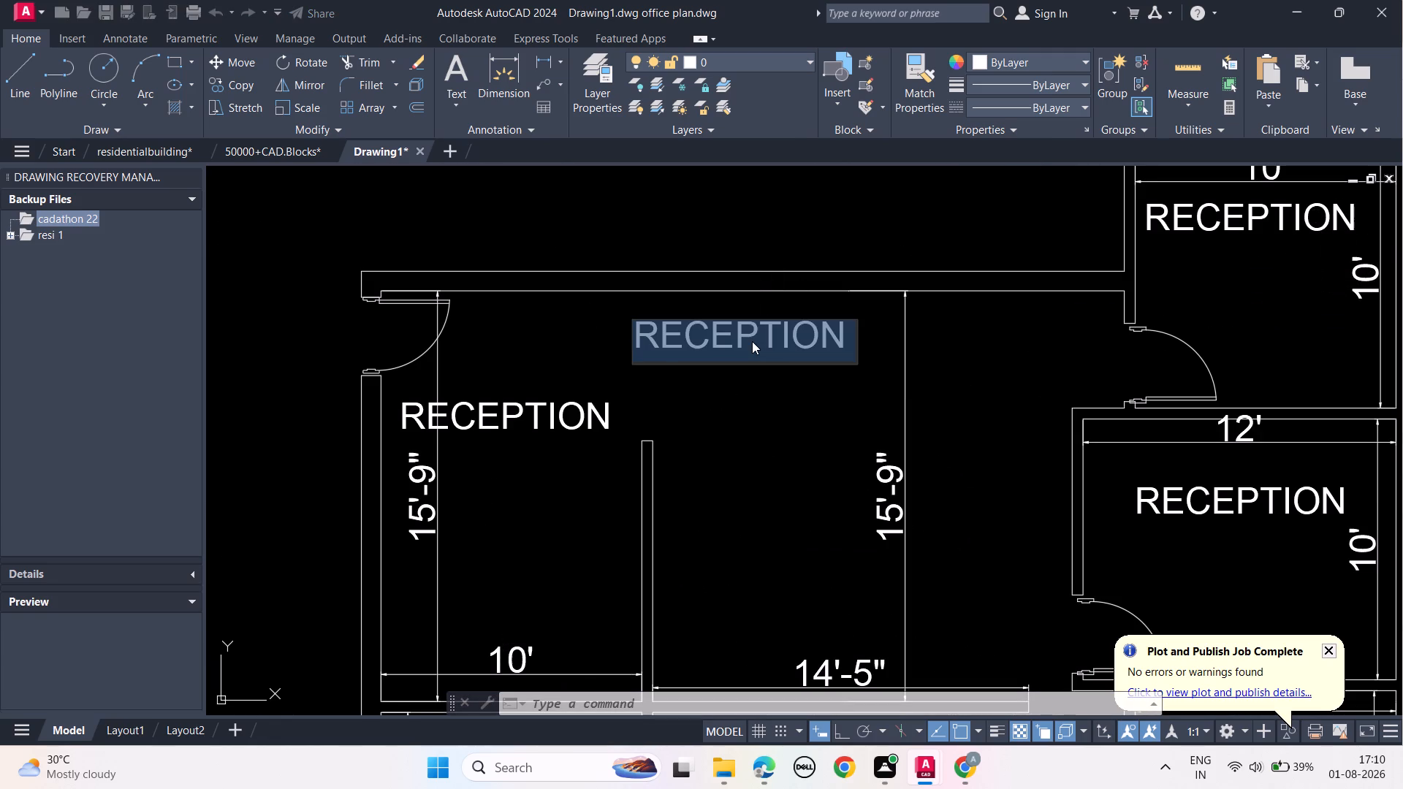
{"action": "key", "text": "w"}
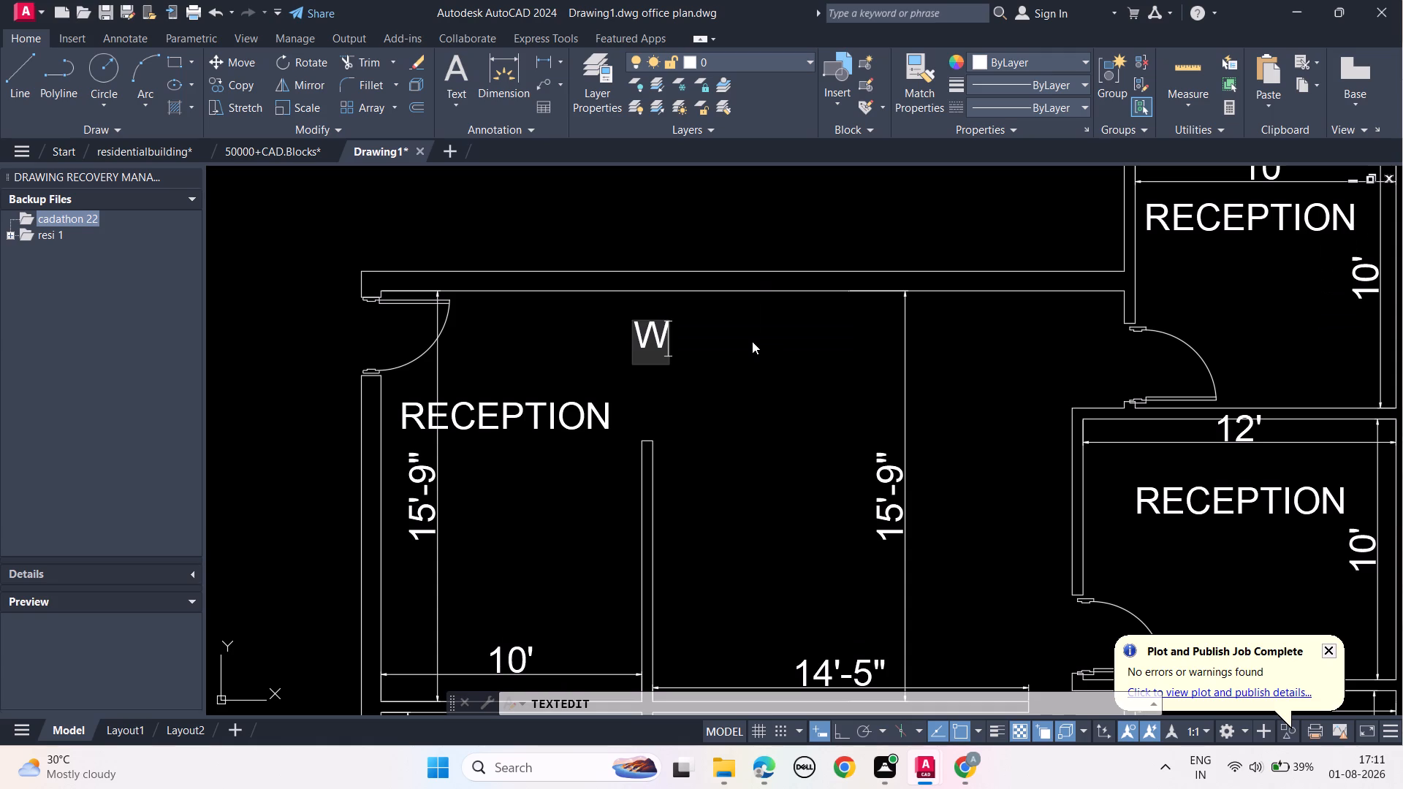
{"action": "type", "text": "AIGH"}
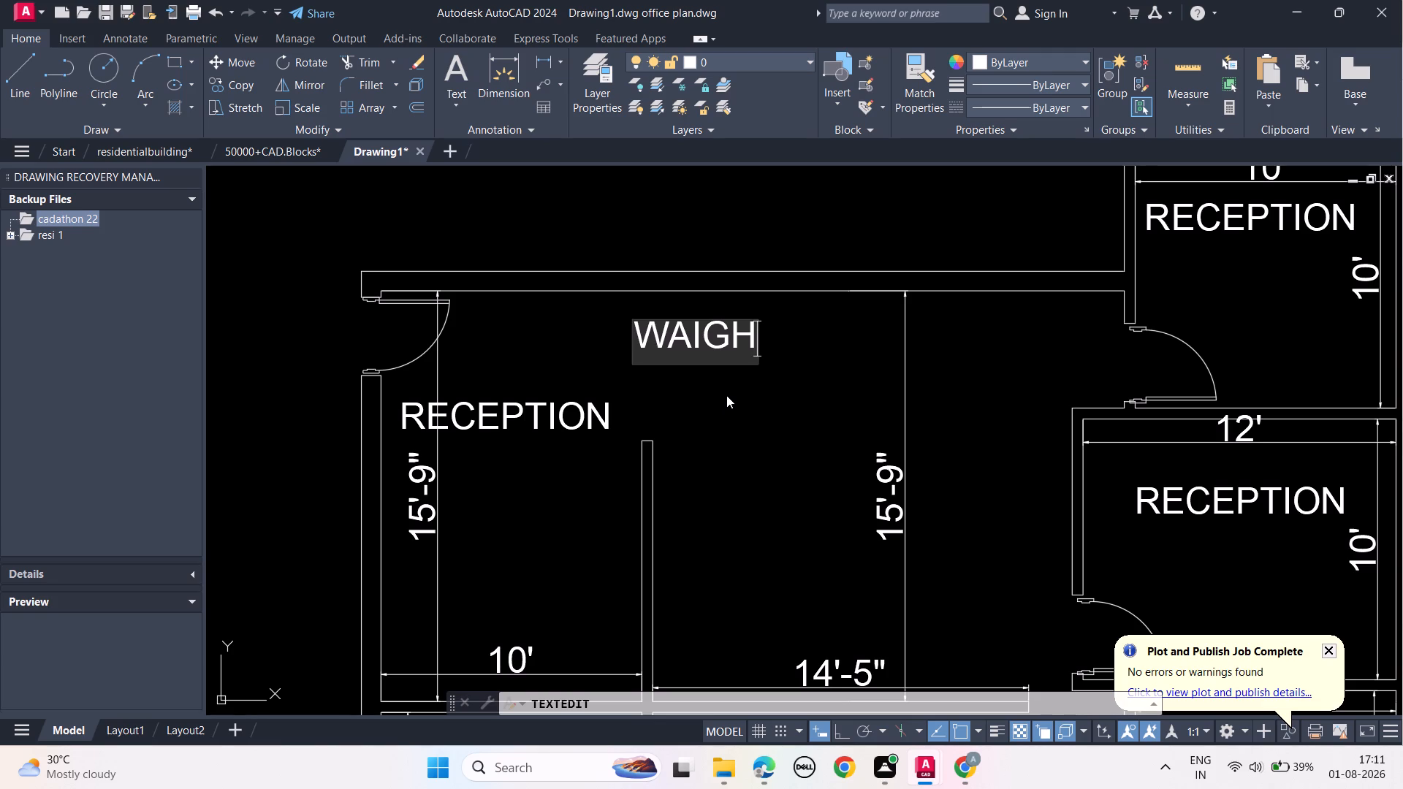
{"action": "key", "text": "BackSpace"}
{"action": "key", "text": "BackSpace"}
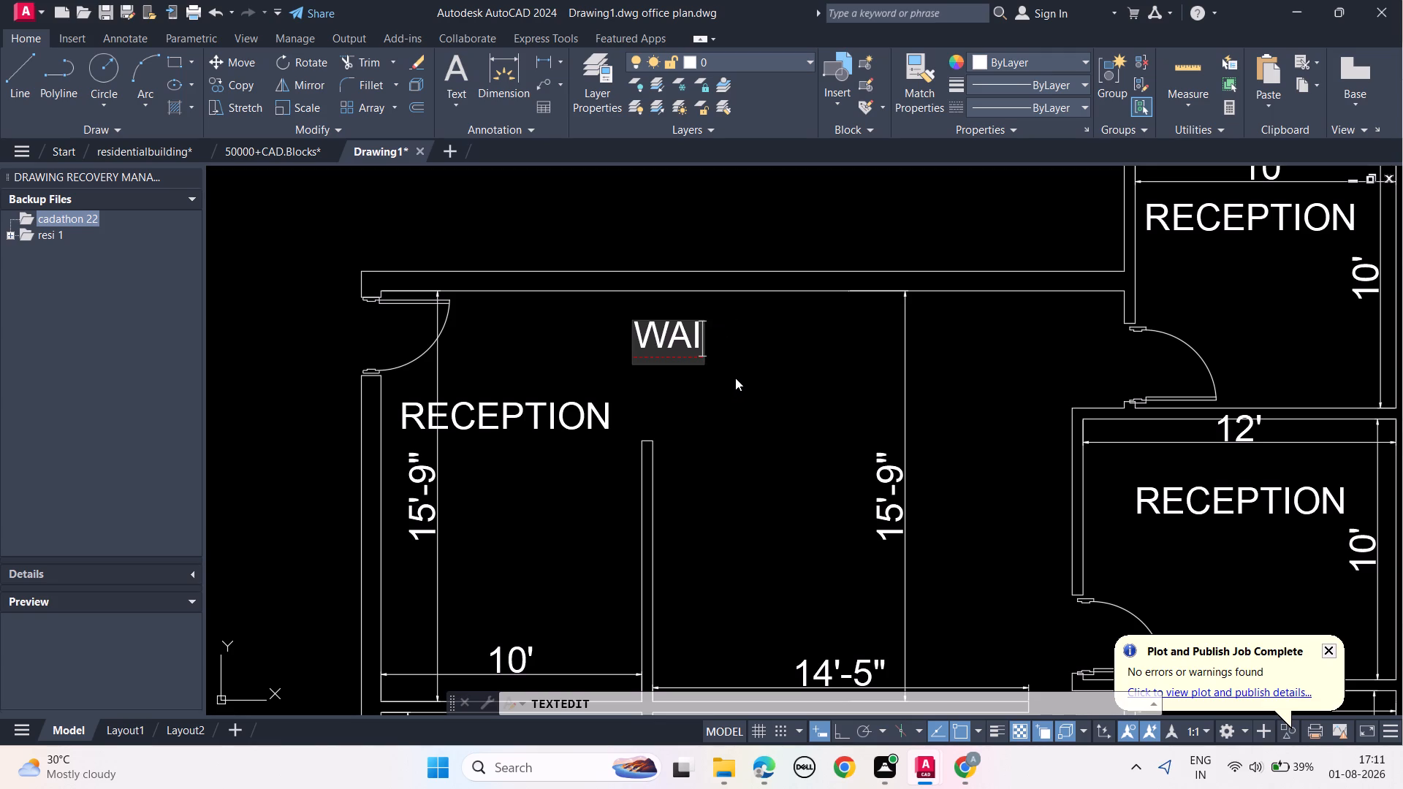
{"action": "type", "text": "TI"}
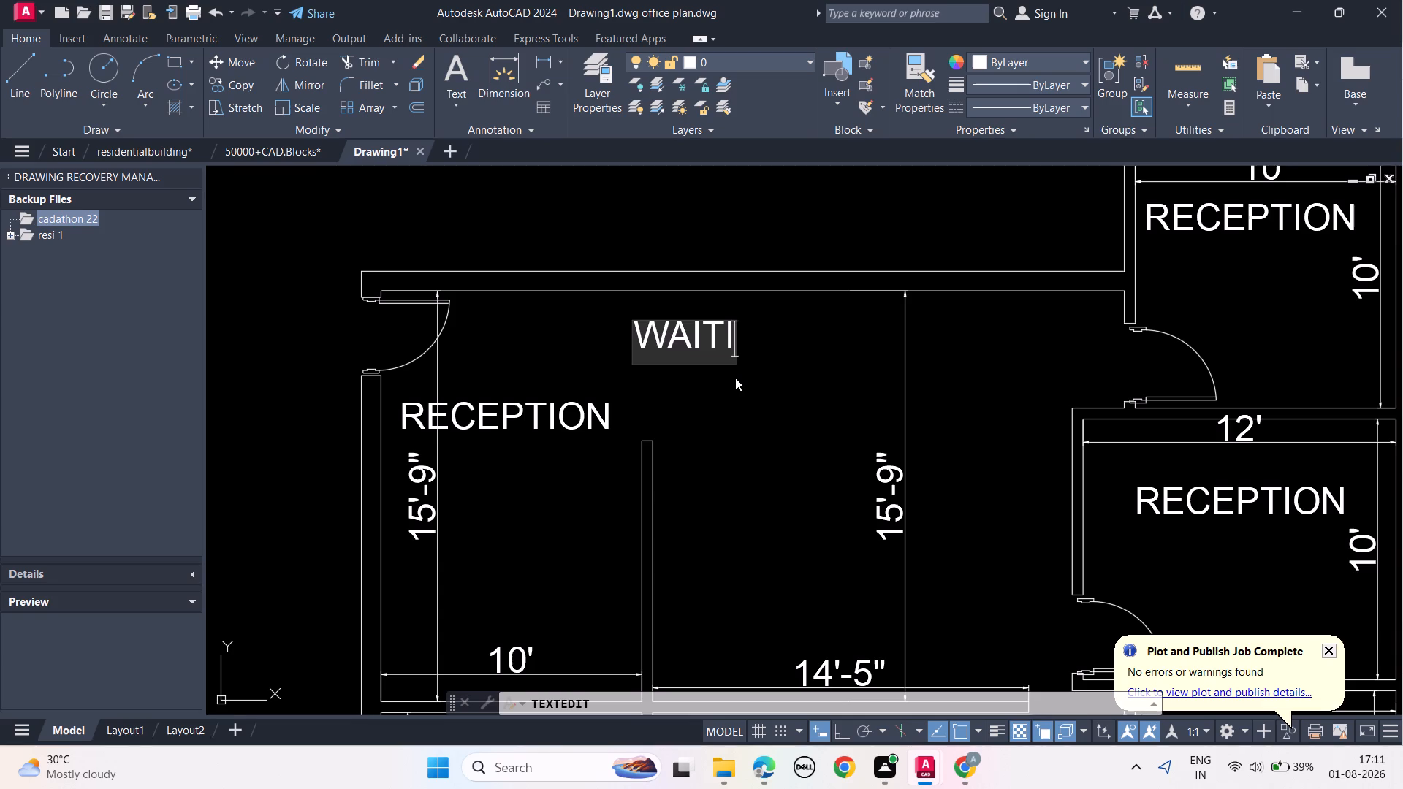
{"action": "type", "text": "NG"}
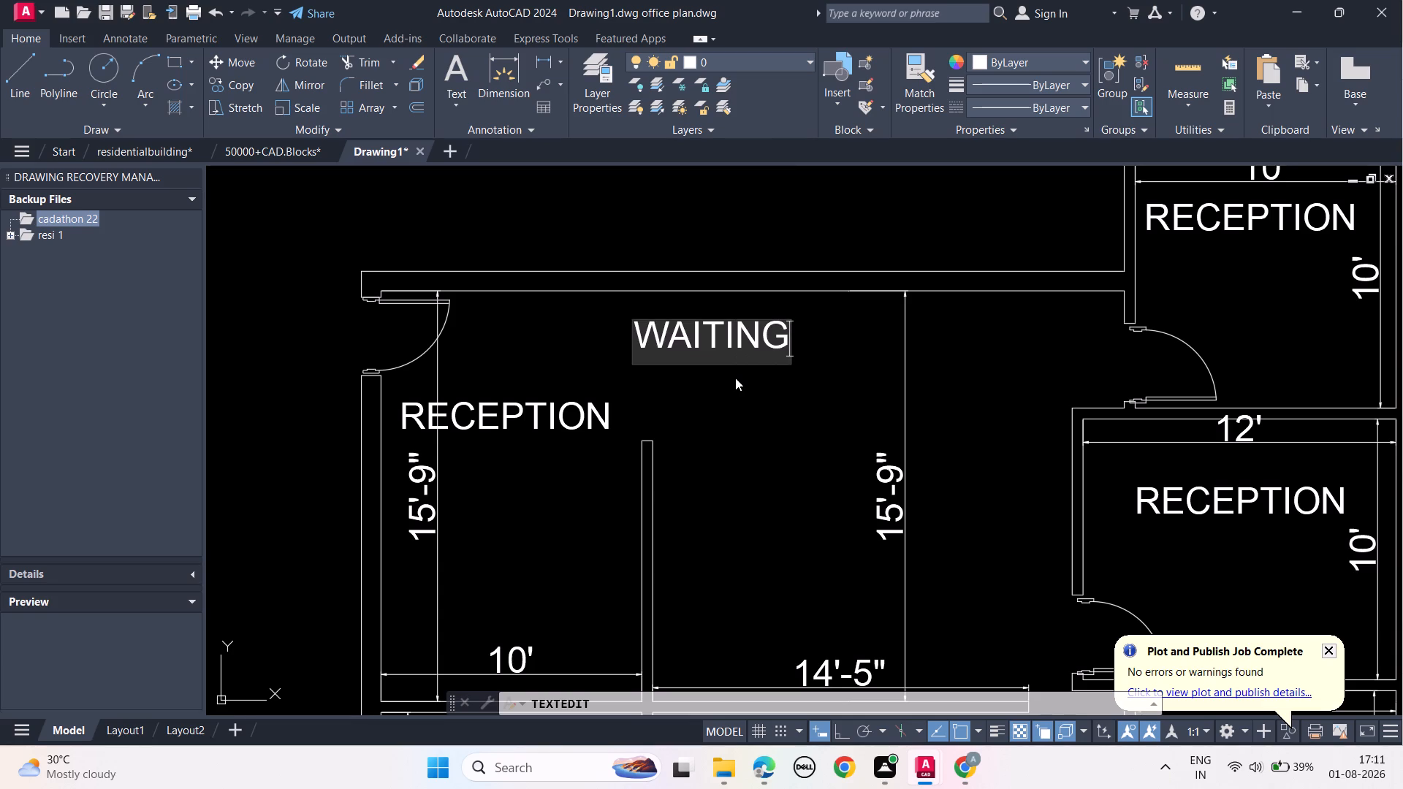
{"action": "key", "text": "shift+Return"}
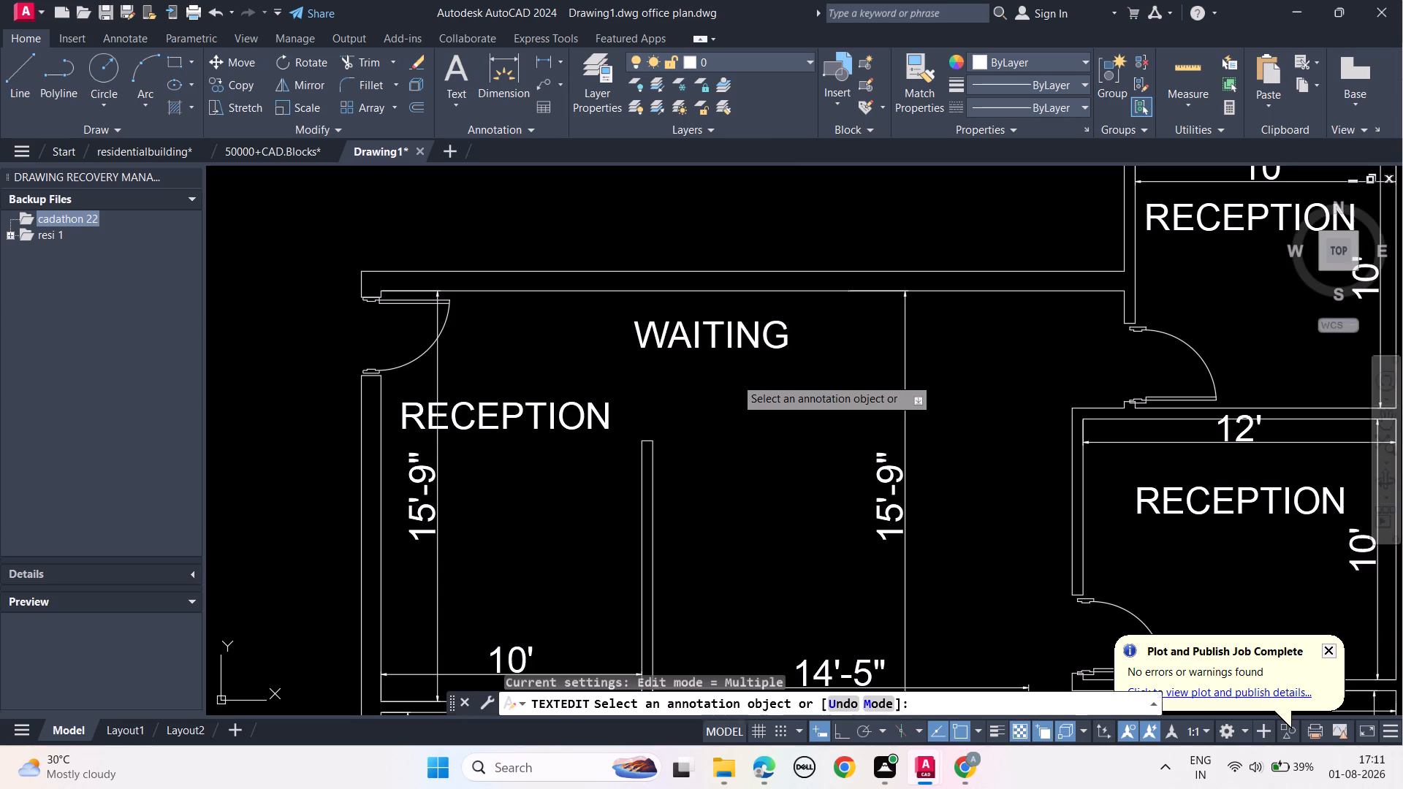
{"action": "key", "text": "Escape"}
{"action": "key", "text": "Escape"}
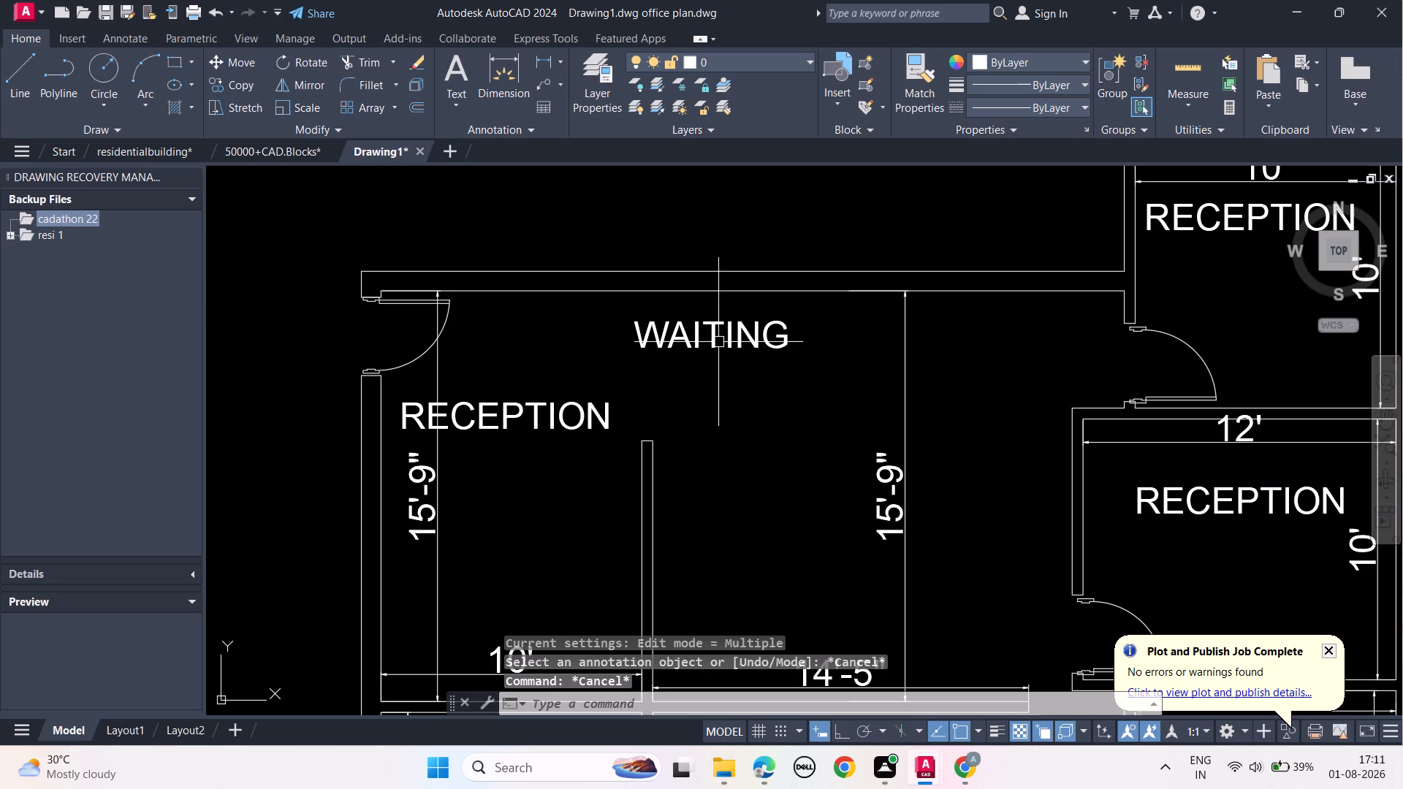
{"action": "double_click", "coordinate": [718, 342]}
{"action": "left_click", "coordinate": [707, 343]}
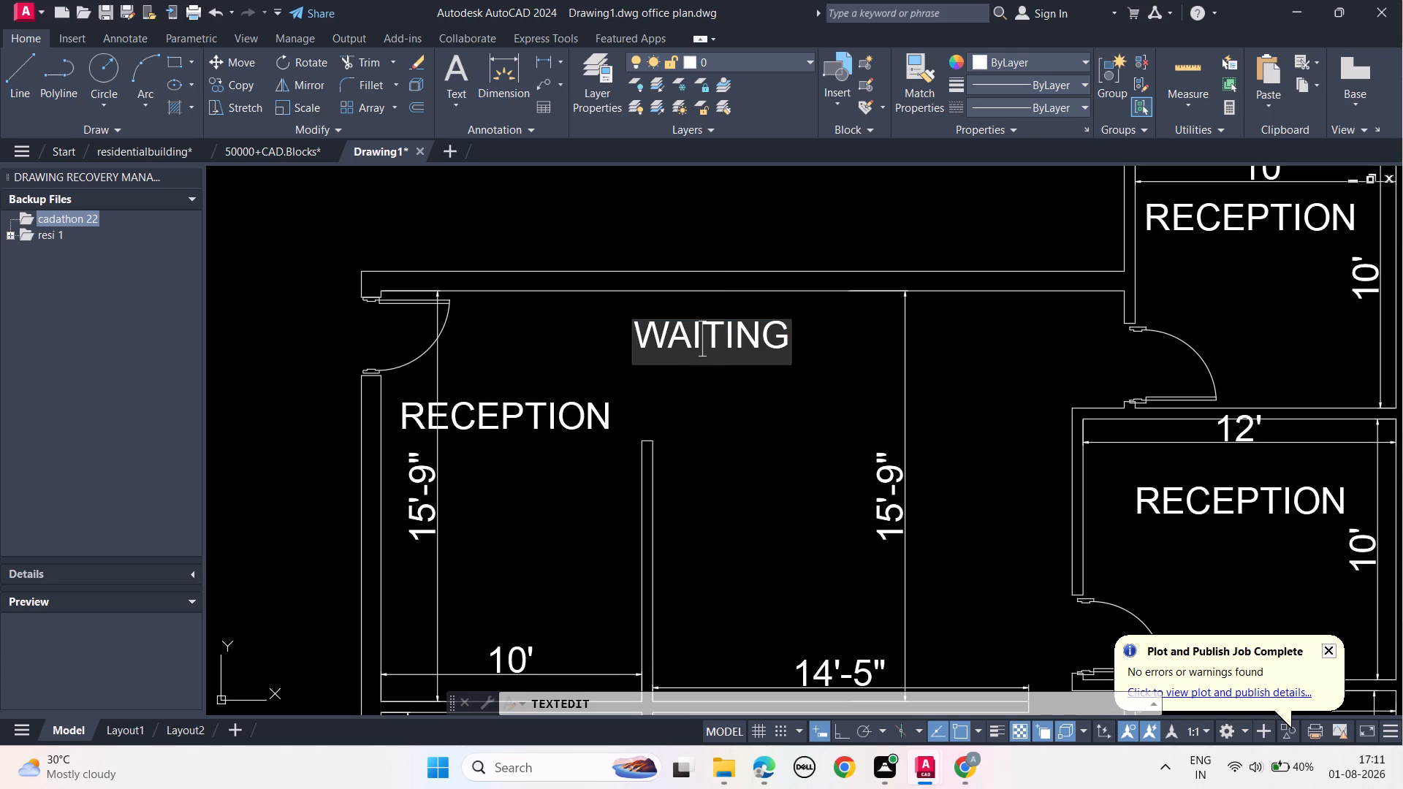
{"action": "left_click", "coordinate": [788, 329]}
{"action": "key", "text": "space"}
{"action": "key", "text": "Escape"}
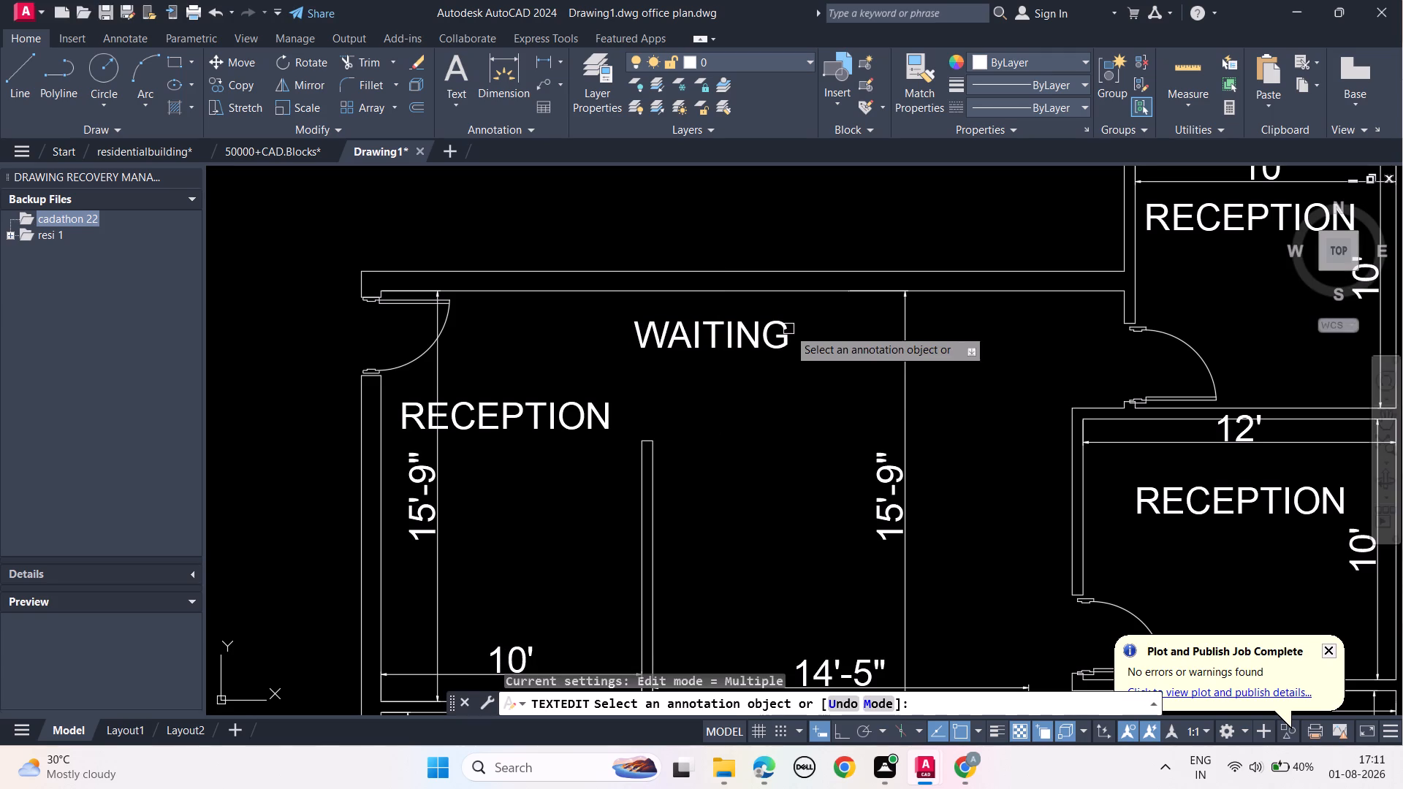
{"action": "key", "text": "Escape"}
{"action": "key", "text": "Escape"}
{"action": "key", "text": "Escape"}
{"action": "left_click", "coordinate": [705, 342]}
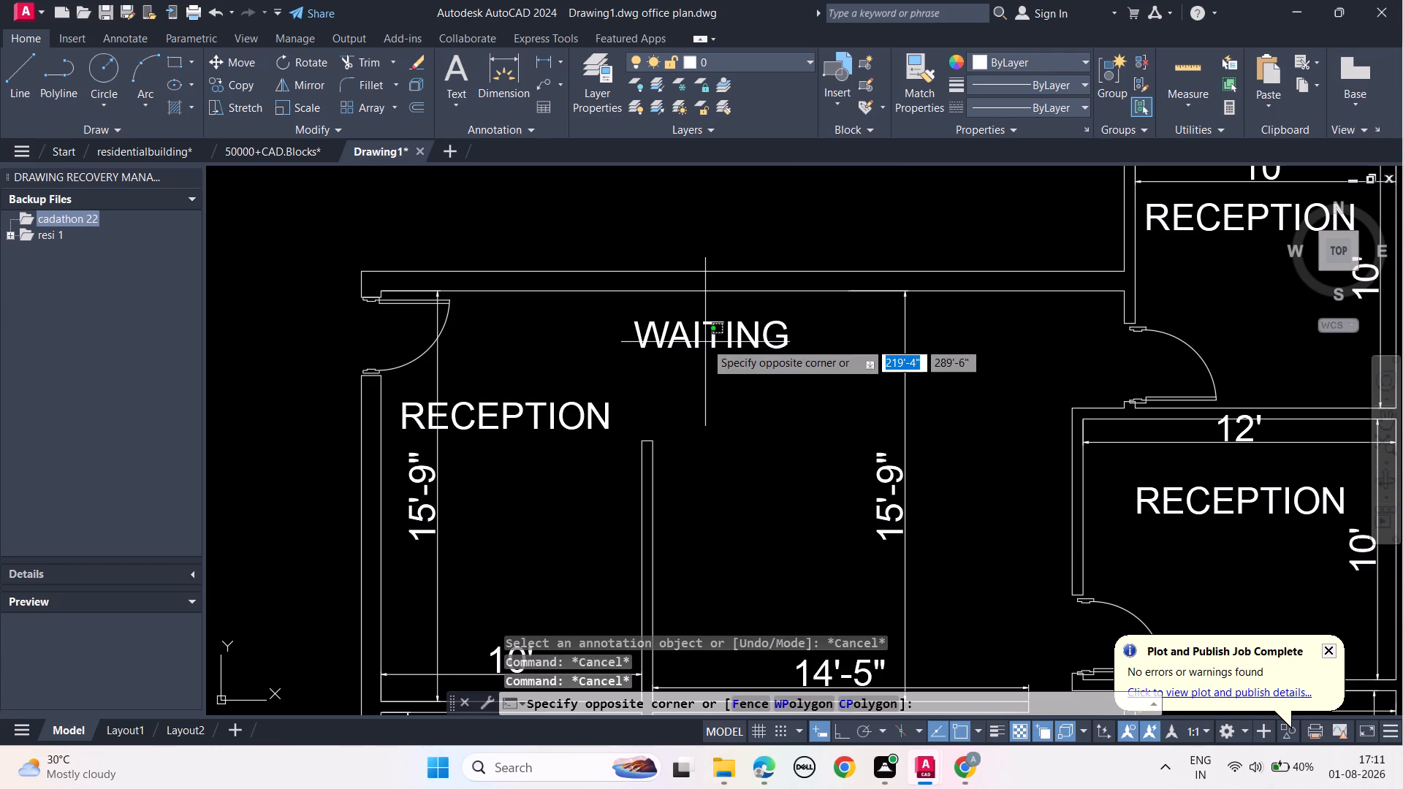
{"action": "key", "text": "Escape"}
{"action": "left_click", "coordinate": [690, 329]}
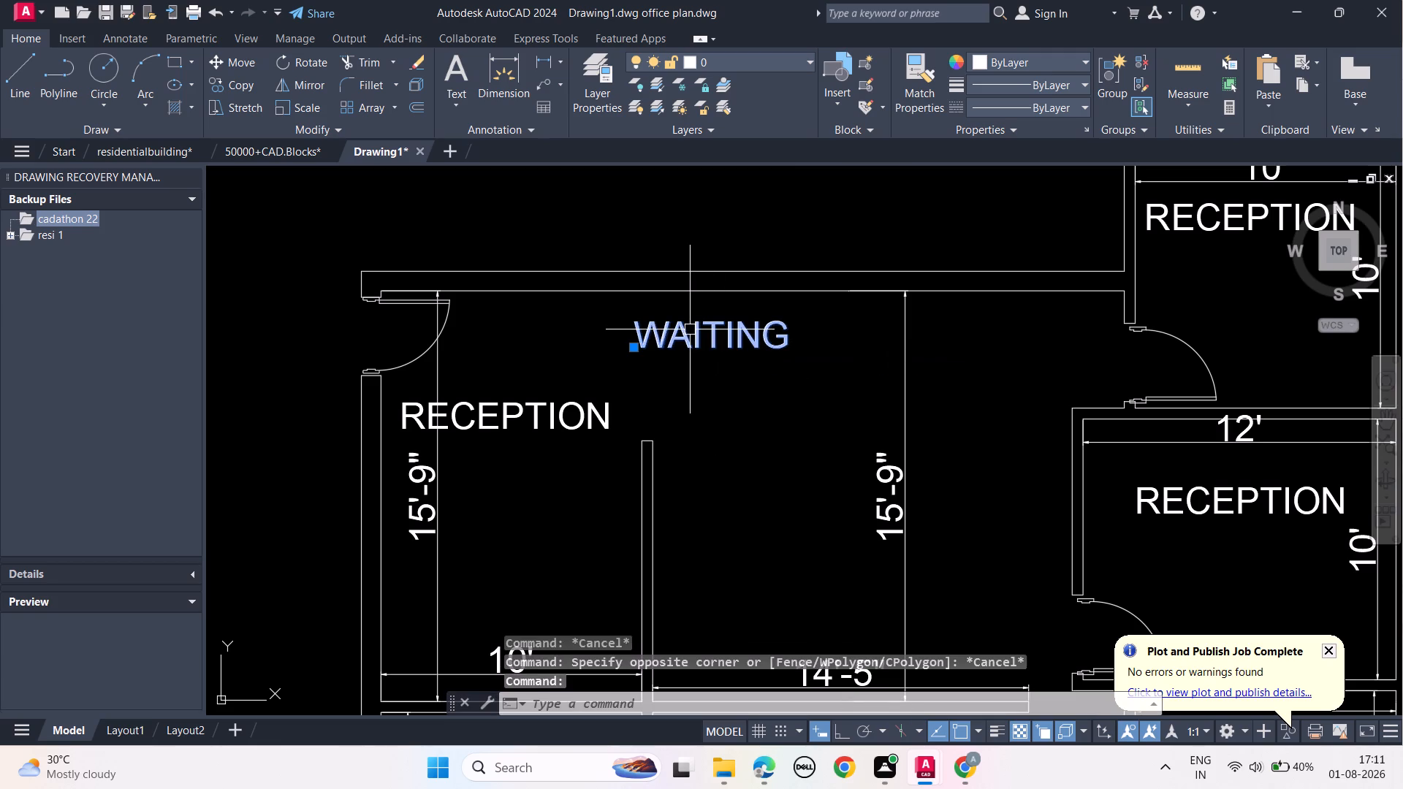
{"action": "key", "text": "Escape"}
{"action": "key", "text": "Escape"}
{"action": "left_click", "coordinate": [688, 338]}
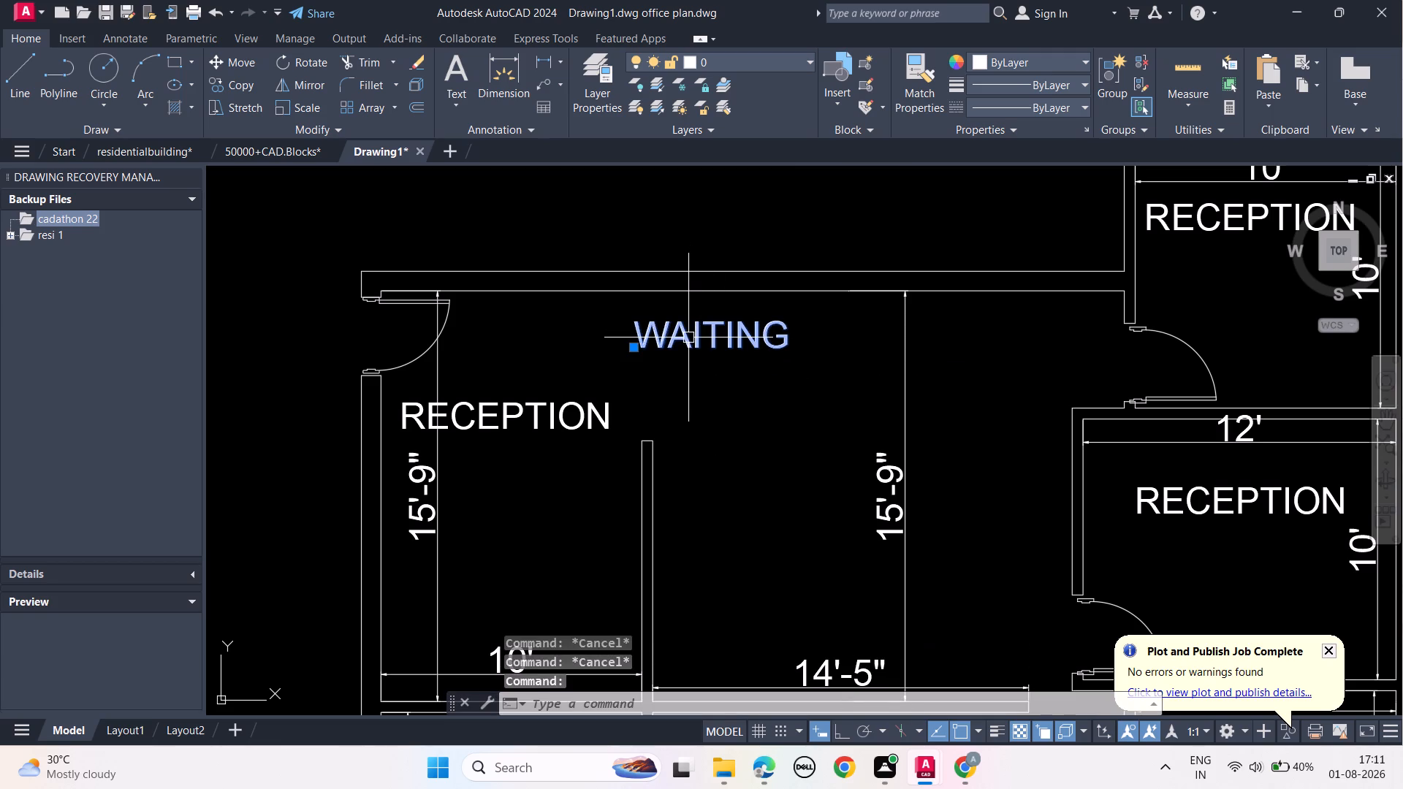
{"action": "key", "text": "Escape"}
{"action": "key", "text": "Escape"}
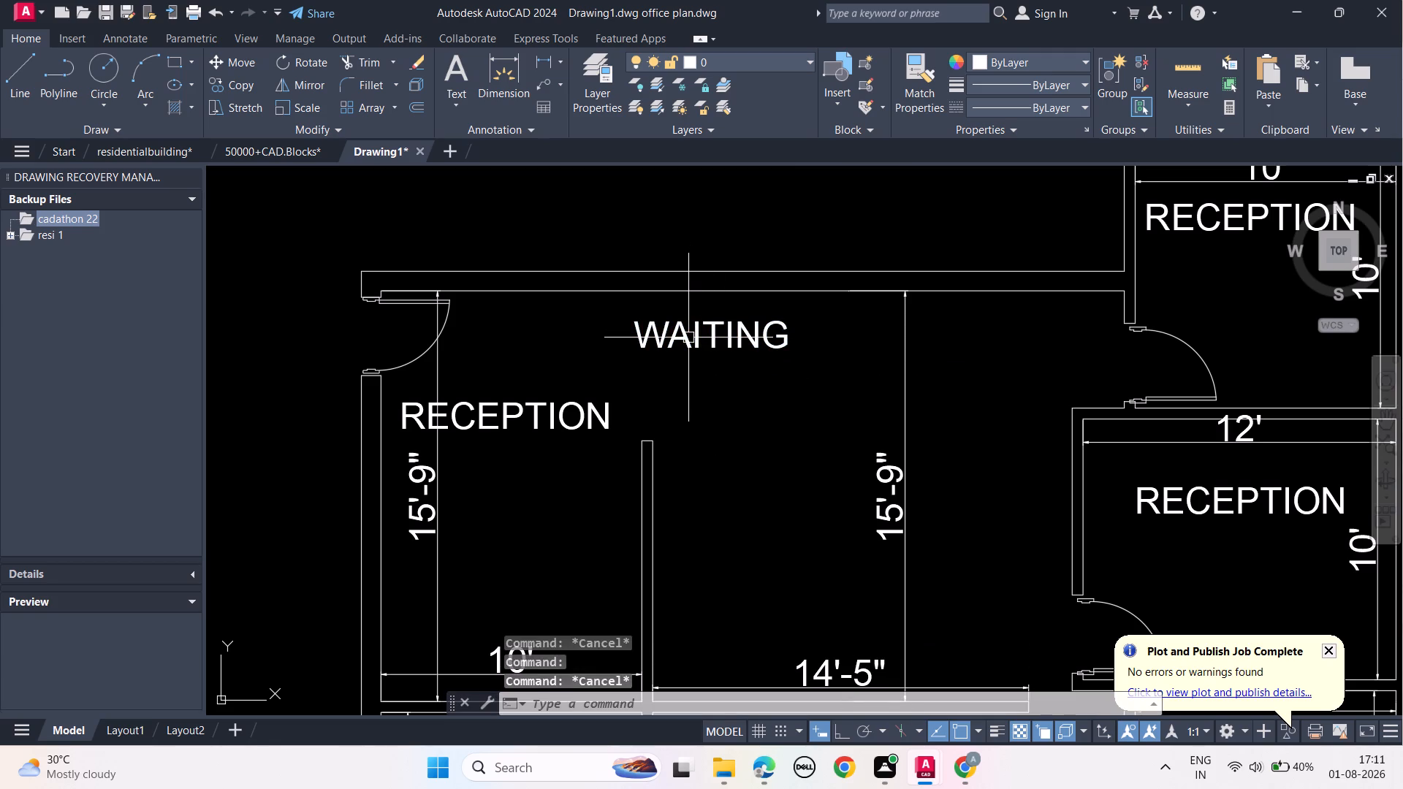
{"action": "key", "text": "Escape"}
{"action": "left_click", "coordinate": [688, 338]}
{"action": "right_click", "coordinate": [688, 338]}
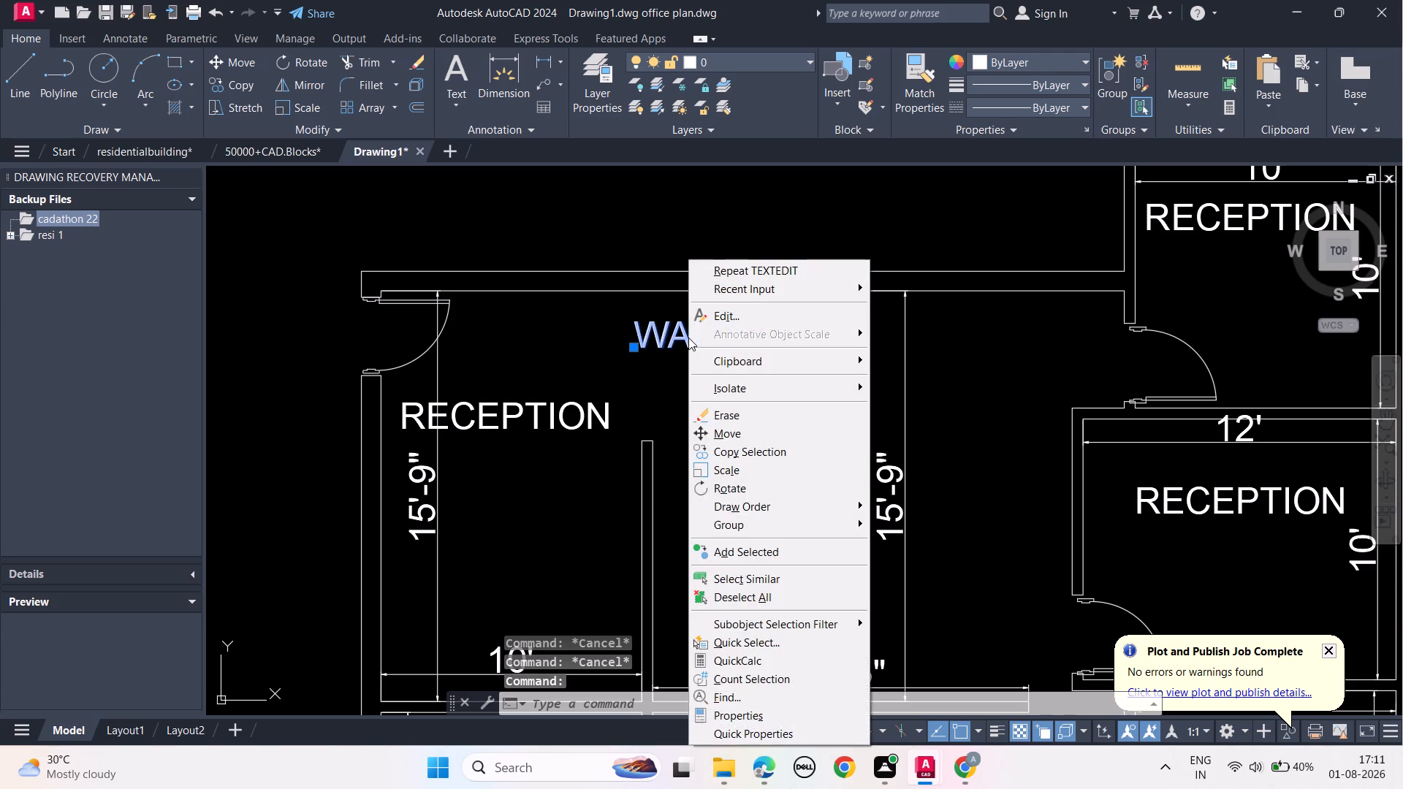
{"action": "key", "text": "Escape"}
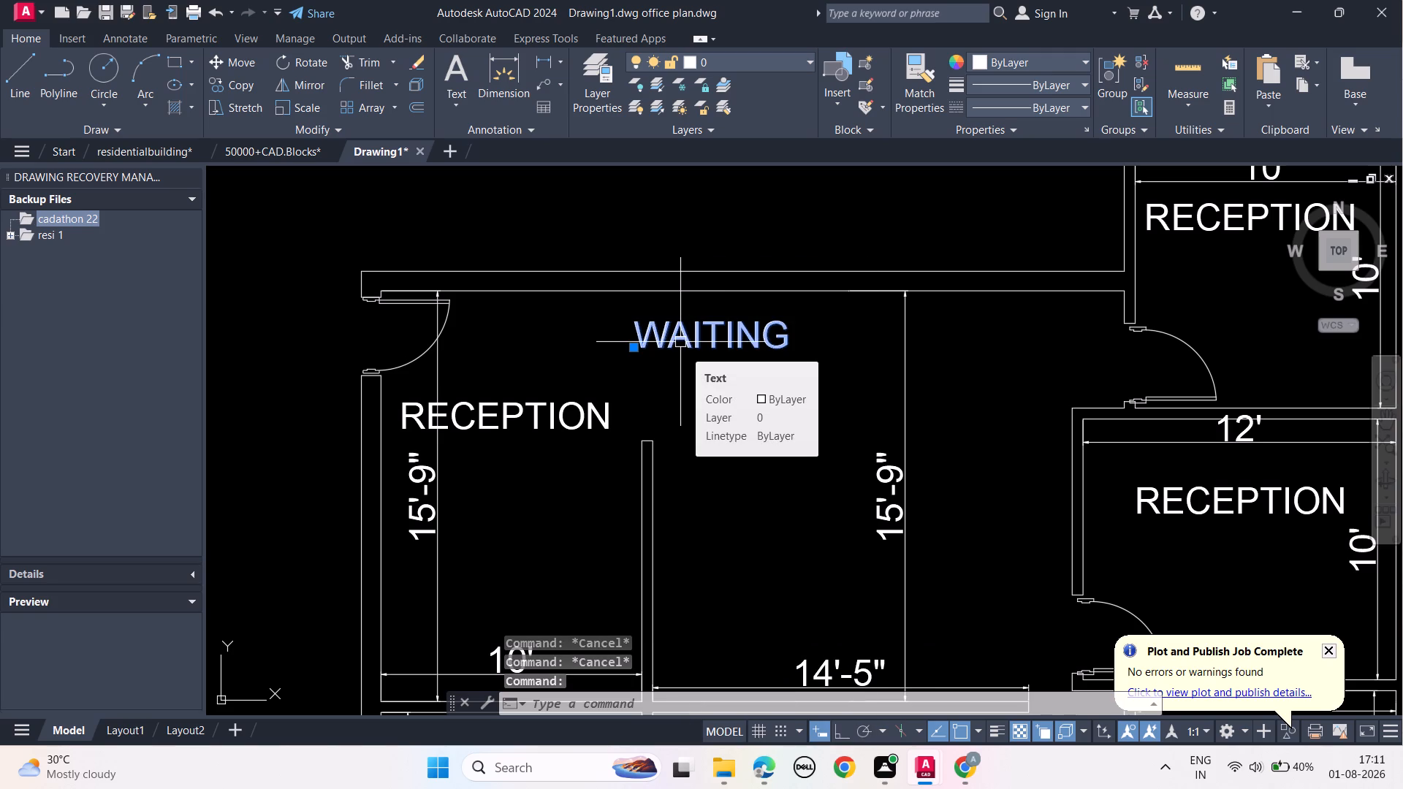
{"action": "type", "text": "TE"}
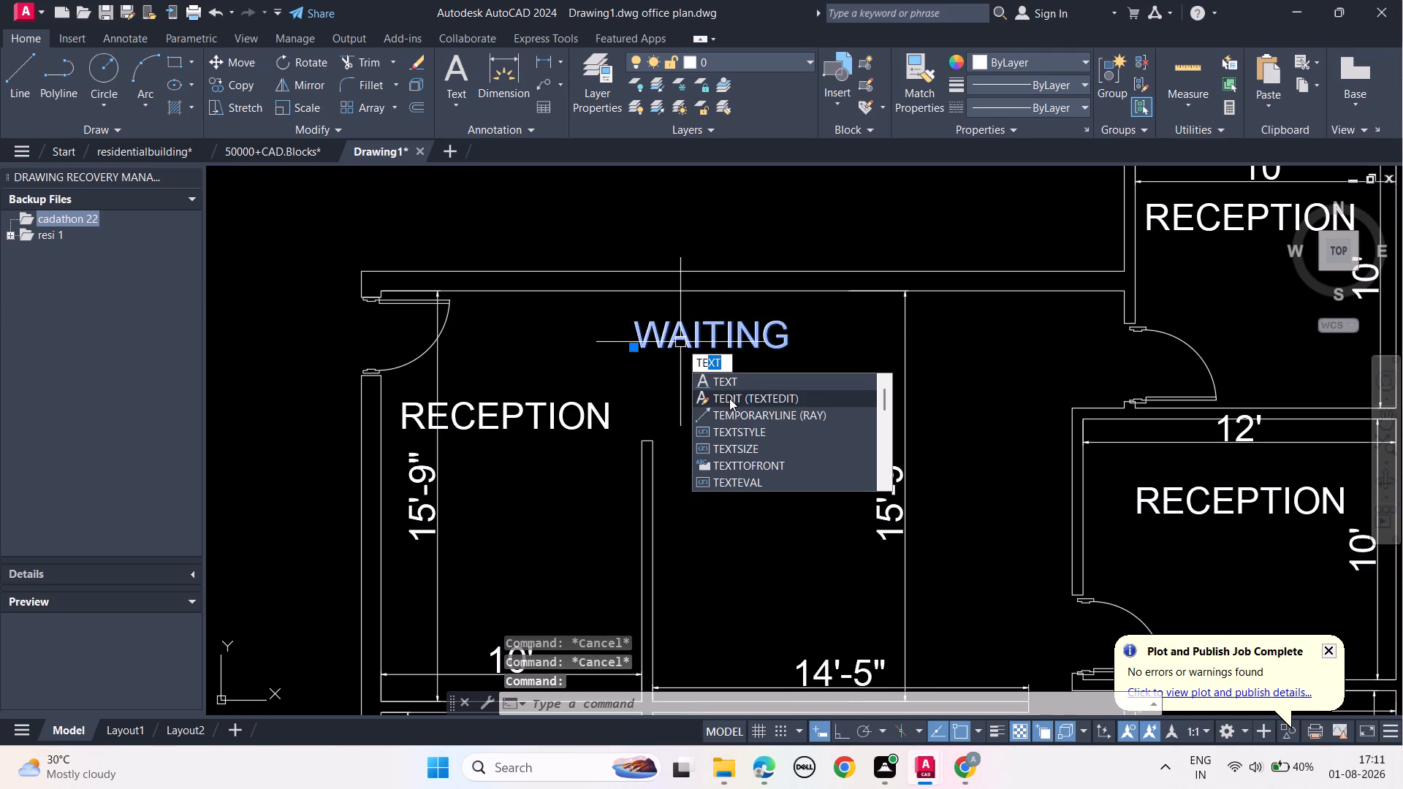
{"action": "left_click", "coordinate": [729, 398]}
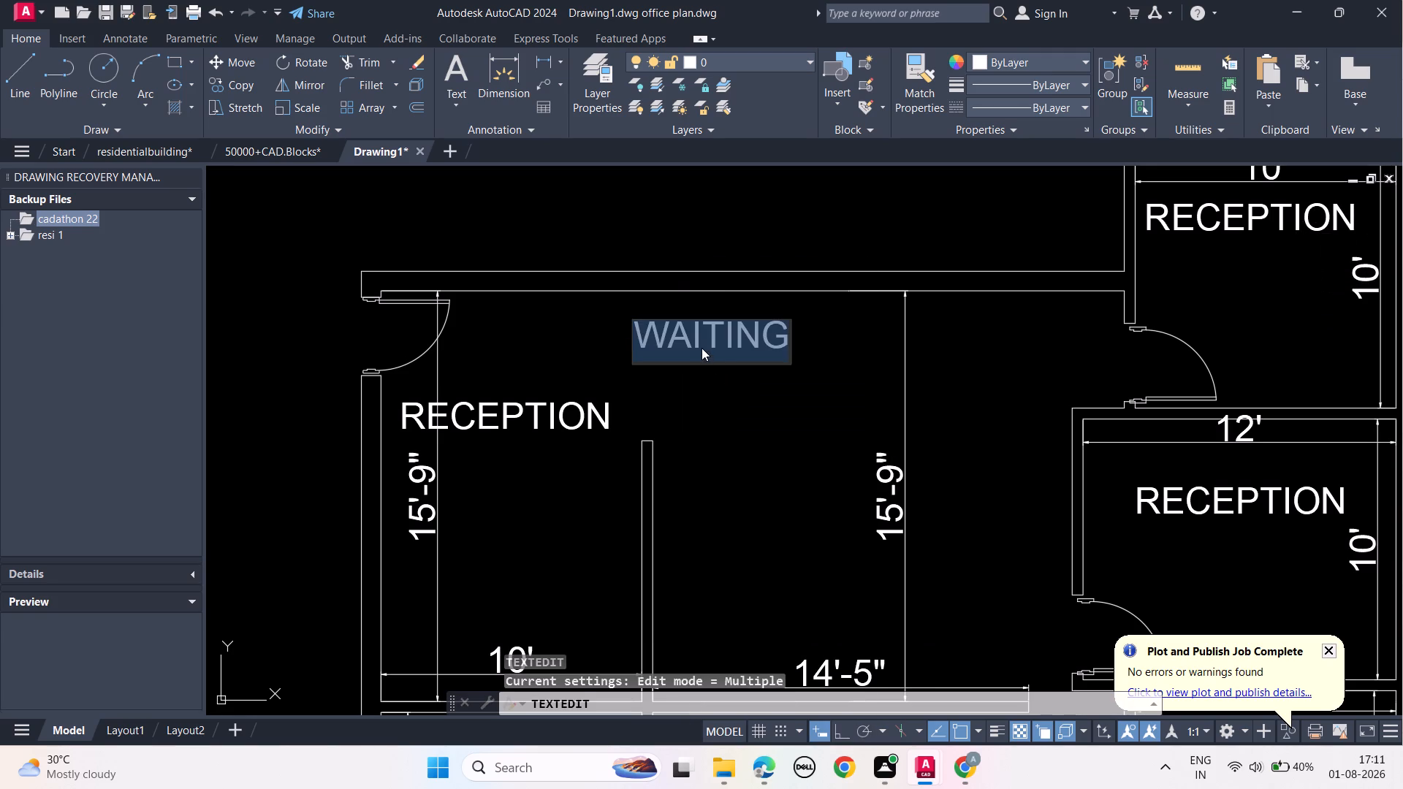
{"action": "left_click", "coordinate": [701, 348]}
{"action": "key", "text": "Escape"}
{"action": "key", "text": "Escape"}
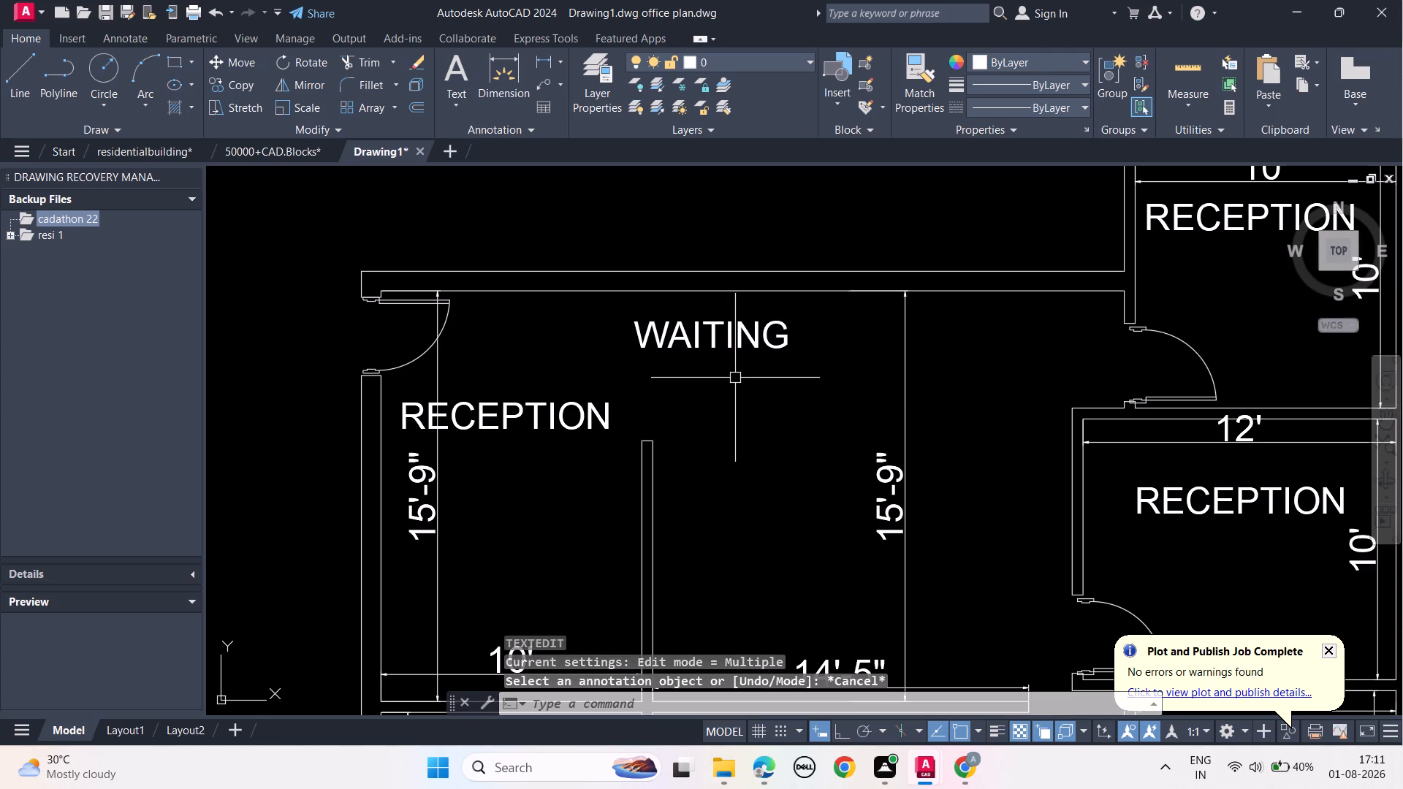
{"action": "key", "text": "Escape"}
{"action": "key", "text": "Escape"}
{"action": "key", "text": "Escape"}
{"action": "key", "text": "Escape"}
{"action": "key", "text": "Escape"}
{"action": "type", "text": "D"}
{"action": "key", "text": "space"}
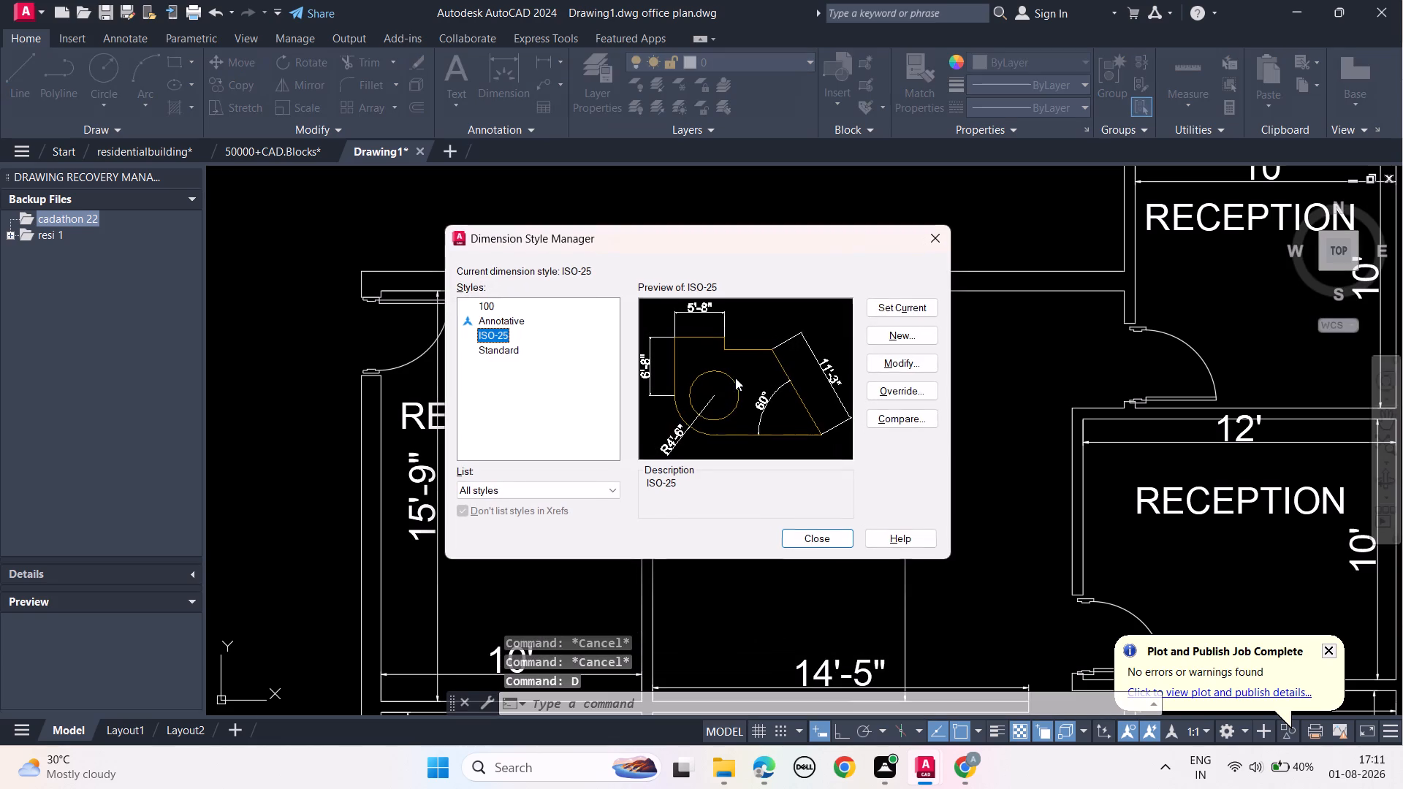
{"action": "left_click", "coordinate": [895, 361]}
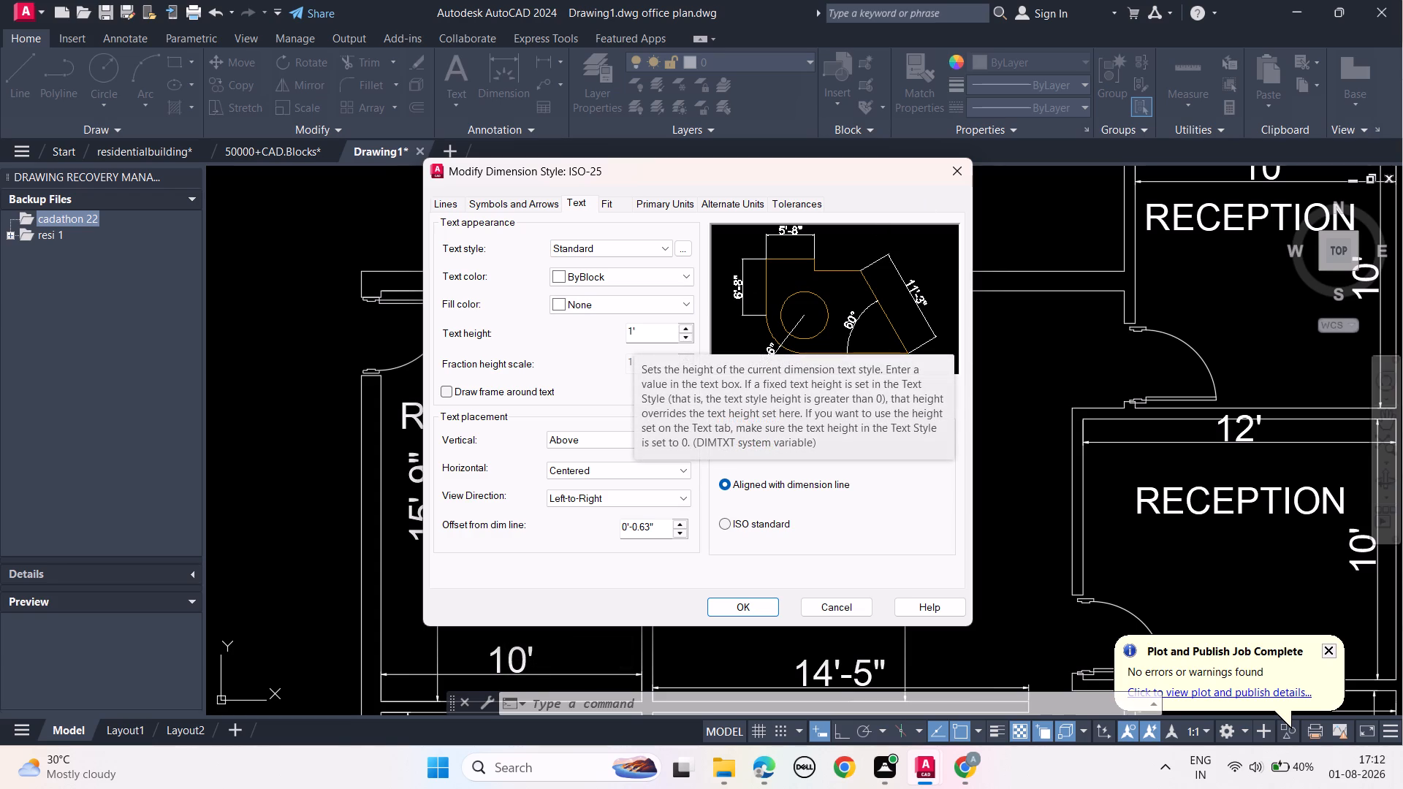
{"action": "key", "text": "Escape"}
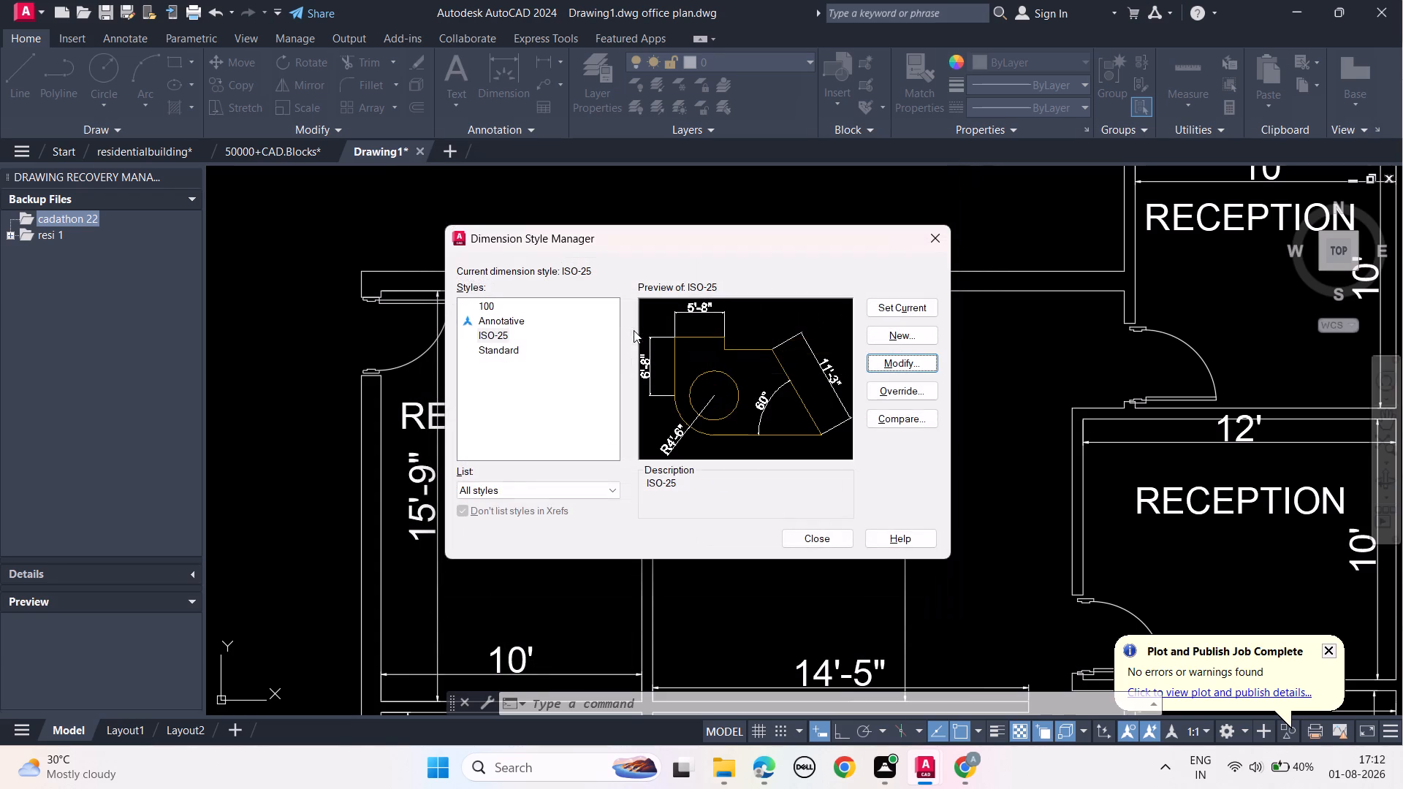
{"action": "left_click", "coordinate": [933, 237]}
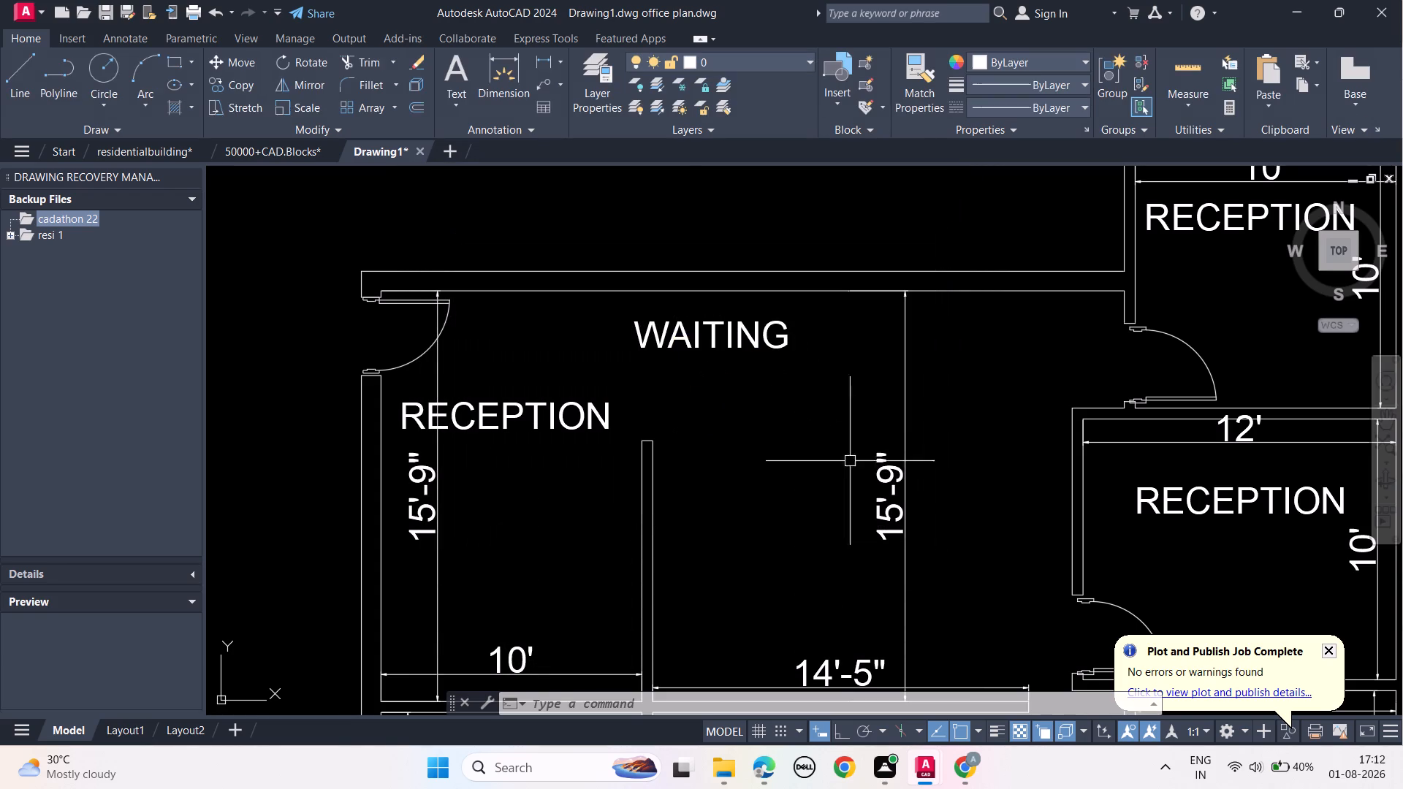
Copy the WAITING text and paste the duplicate directly beneath the original in the 14'-5" wide area.
{"action": "left_click", "coordinate": [701, 348]}
{"action": "key", "text": "ctrl+c"}
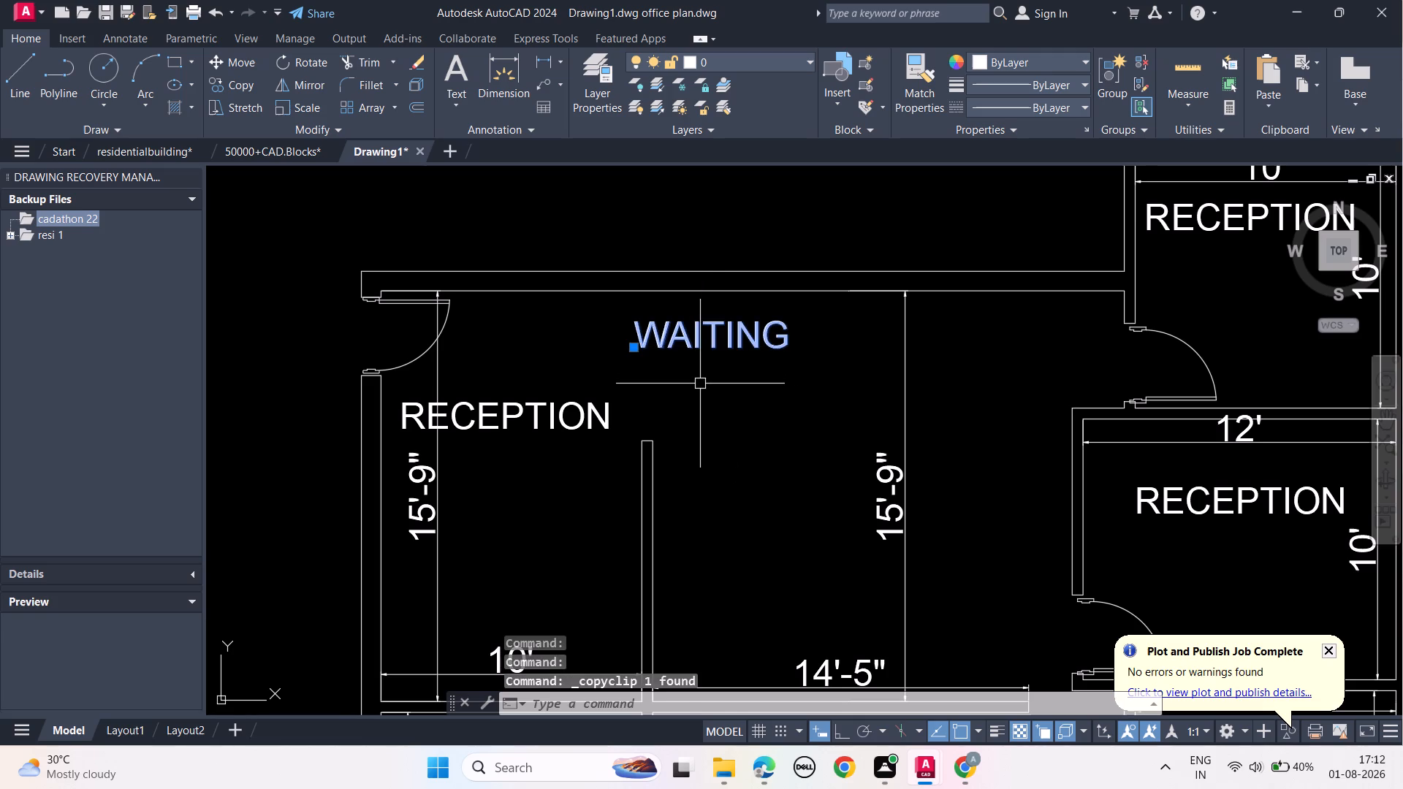
{"action": "key", "text": "ctrl+v"}
{"action": "left_click", "coordinate": [641, 394]}
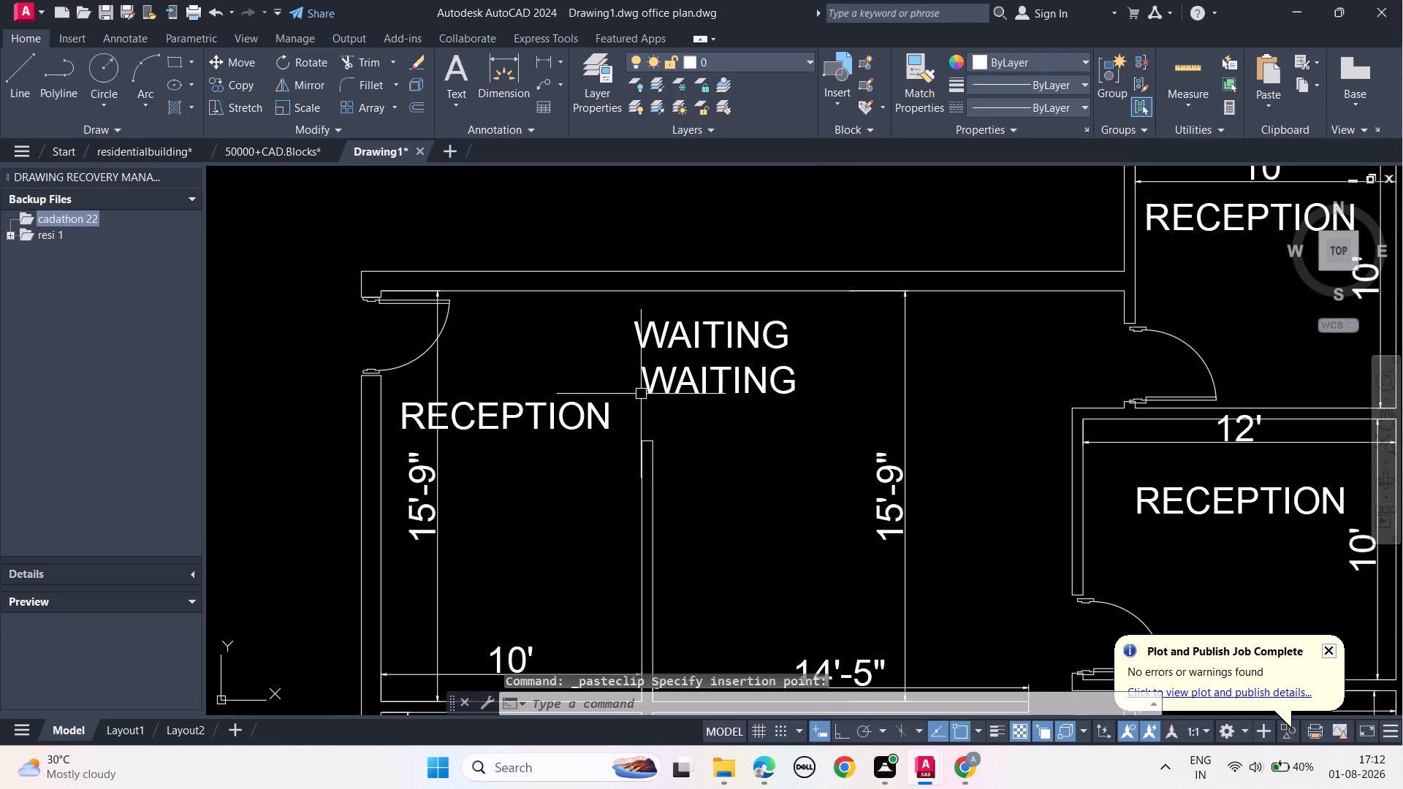
{"action": "key", "text": "Escape"}
{"action": "key", "text": "Escape"}
{"action": "key", "text": "Escape"}
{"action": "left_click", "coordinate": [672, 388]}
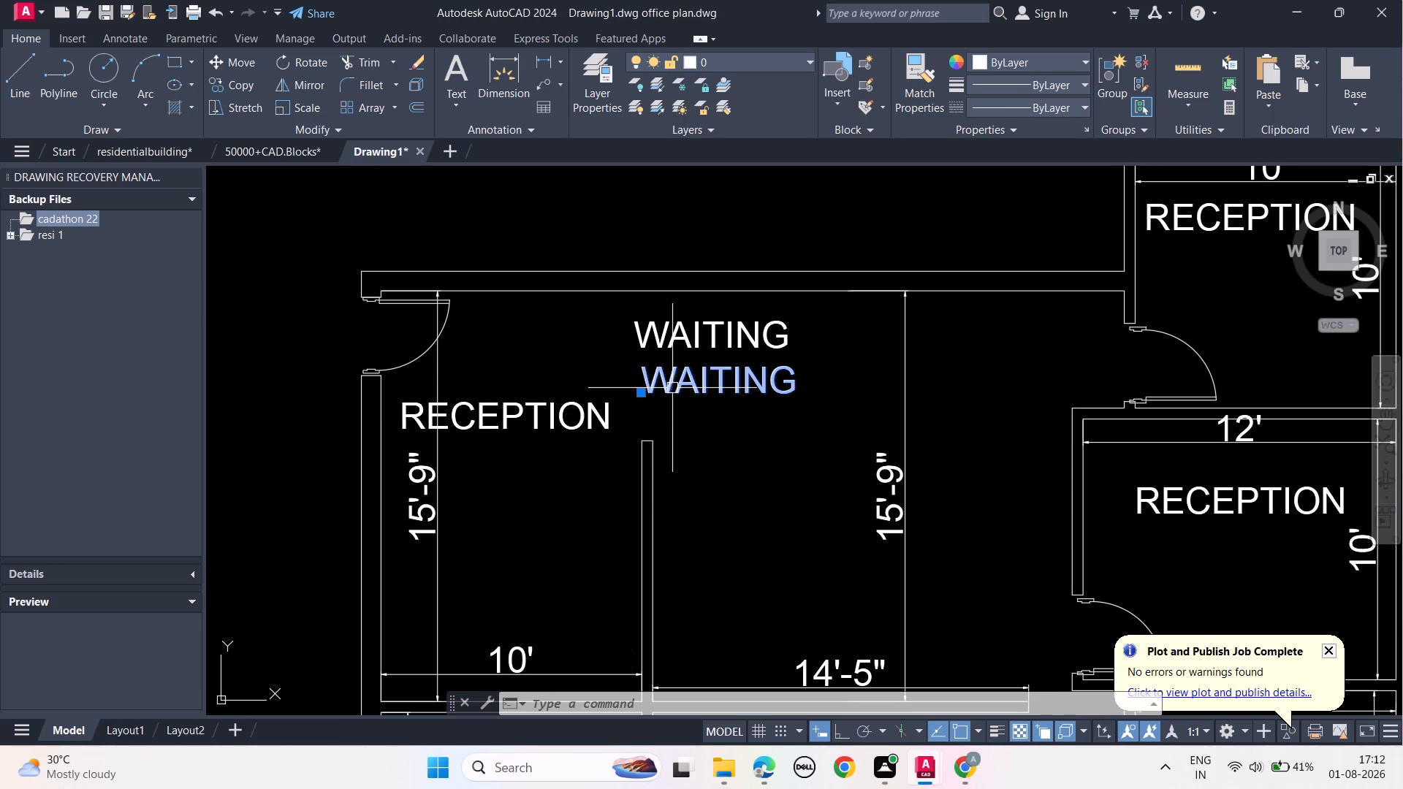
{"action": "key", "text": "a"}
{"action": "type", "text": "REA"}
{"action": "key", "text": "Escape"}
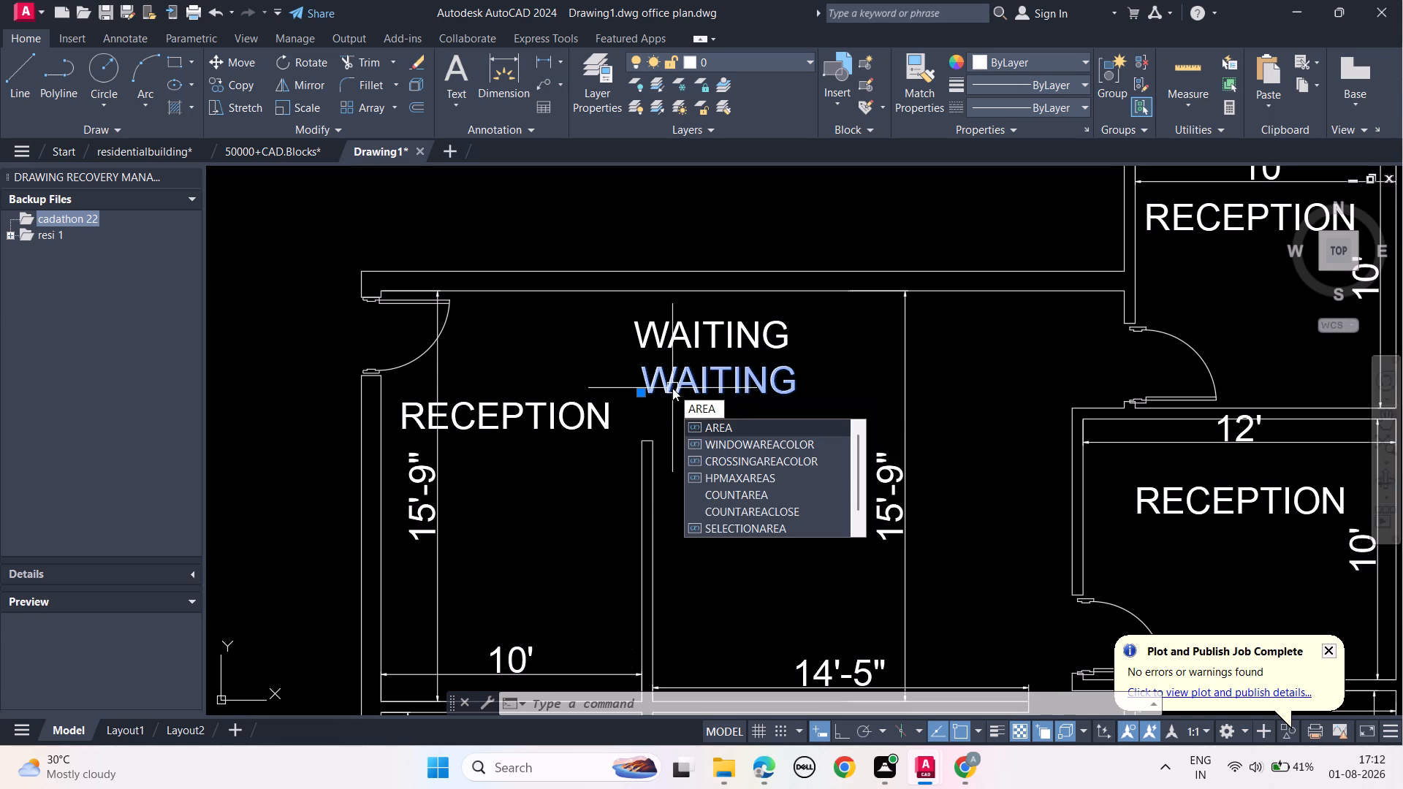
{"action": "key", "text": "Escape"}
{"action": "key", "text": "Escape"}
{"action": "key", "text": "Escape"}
Change the lower WAITING text in the 14'-5" wide area to "AREA 14'5"X15'9"".
{"action": "double_click", "coordinate": [694, 375]}
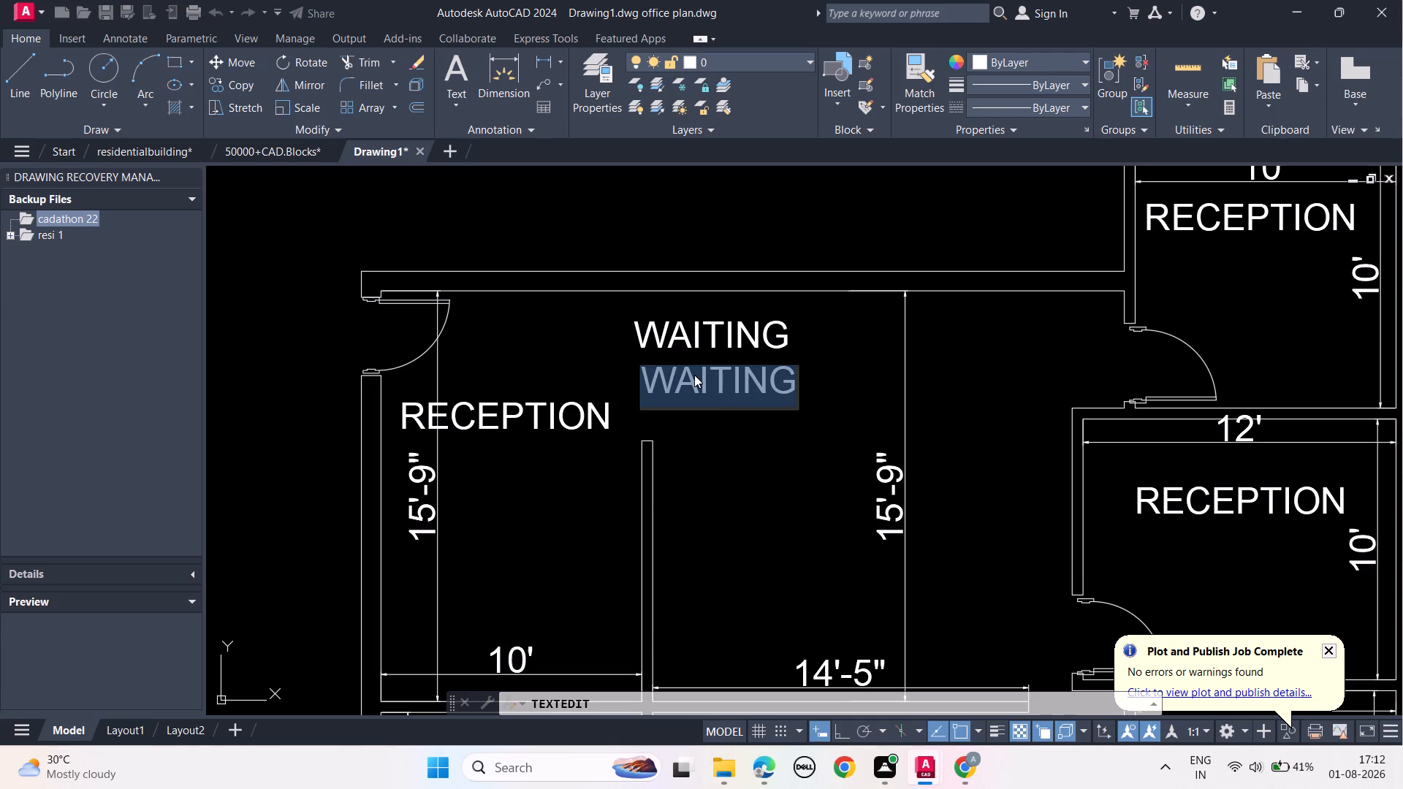
{"action": "key", "text": "a"}
{"action": "type", "text": "REA"}
{"action": "key", "text": "space"}
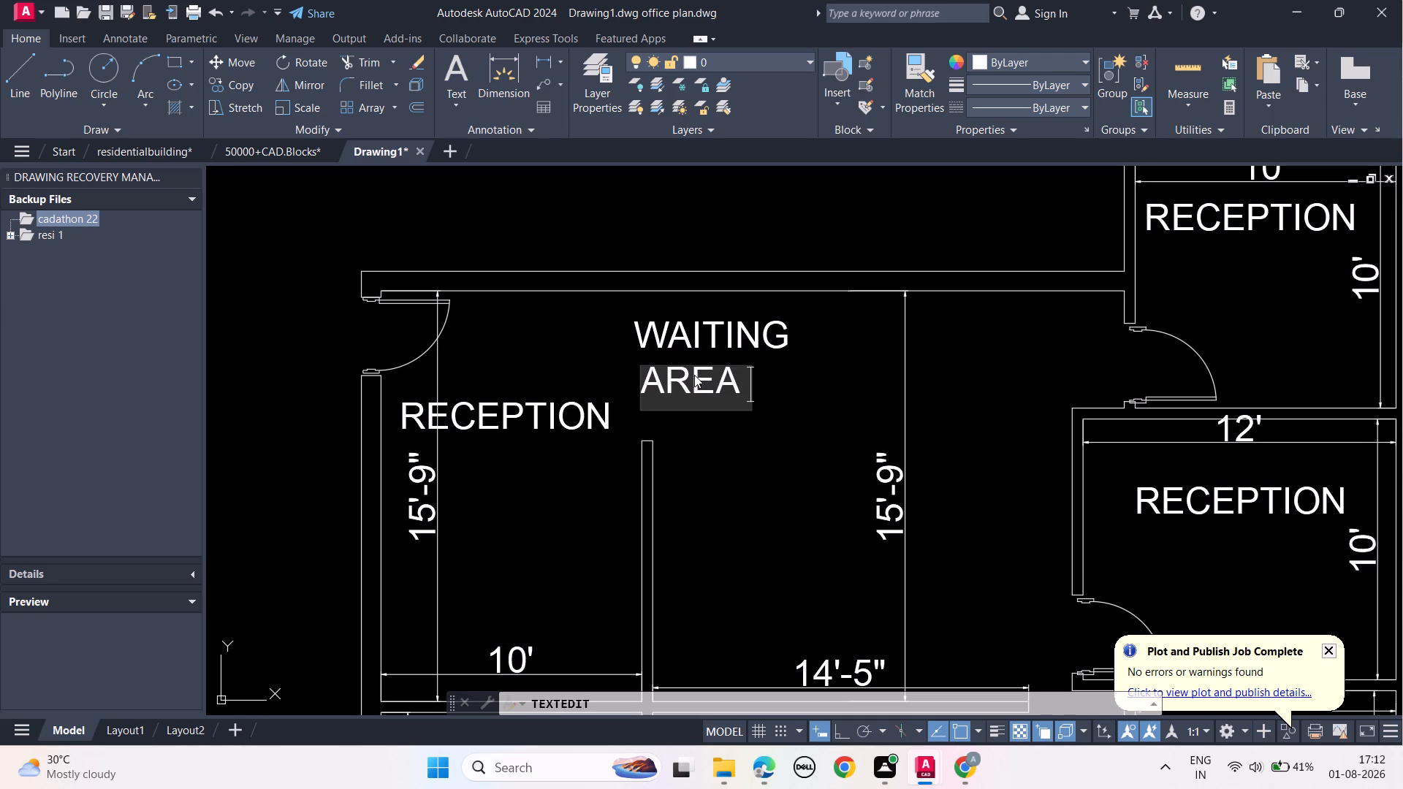
{"action": "key", "text": "1"}
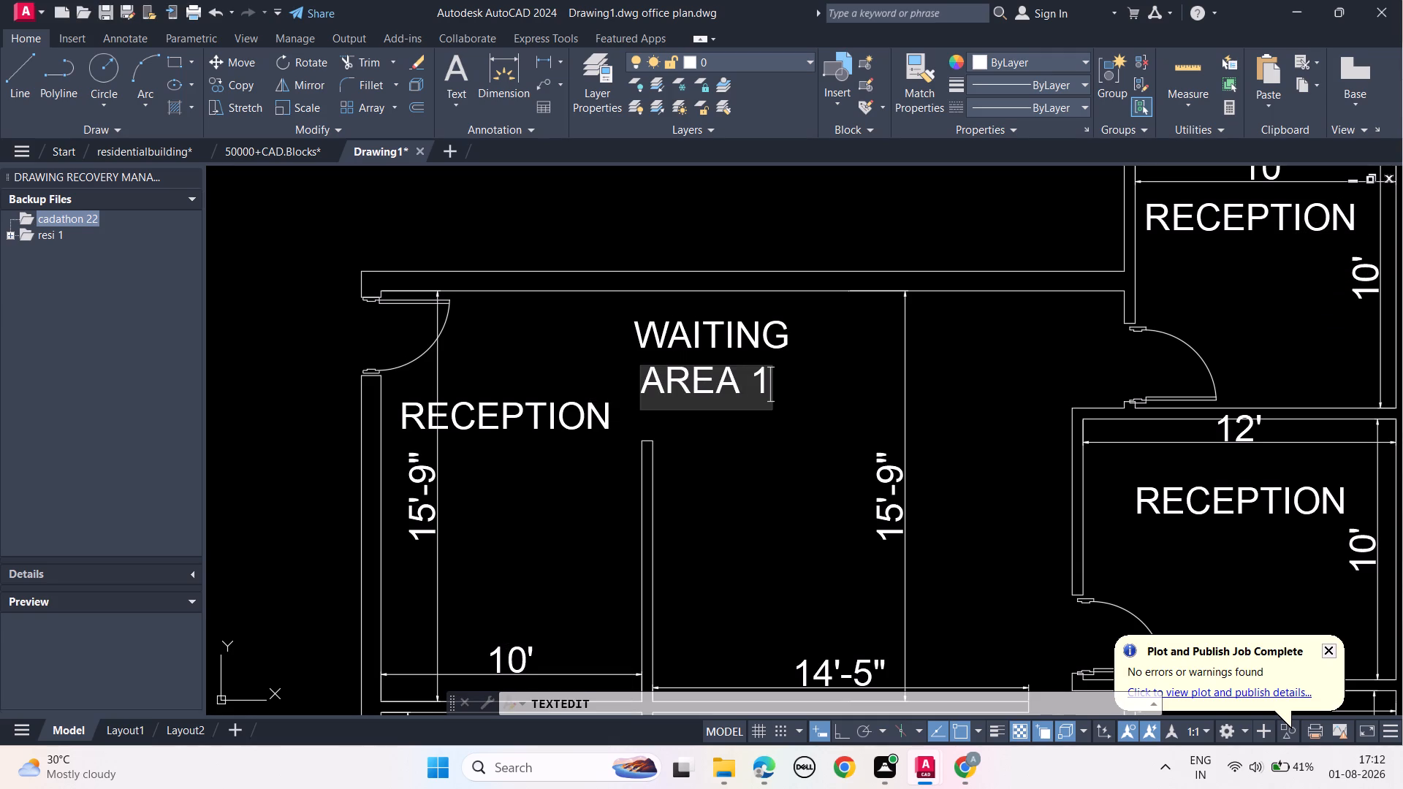
{"action": "key", "text": "4"}
{"action": "key", "text": "apostrophe"}
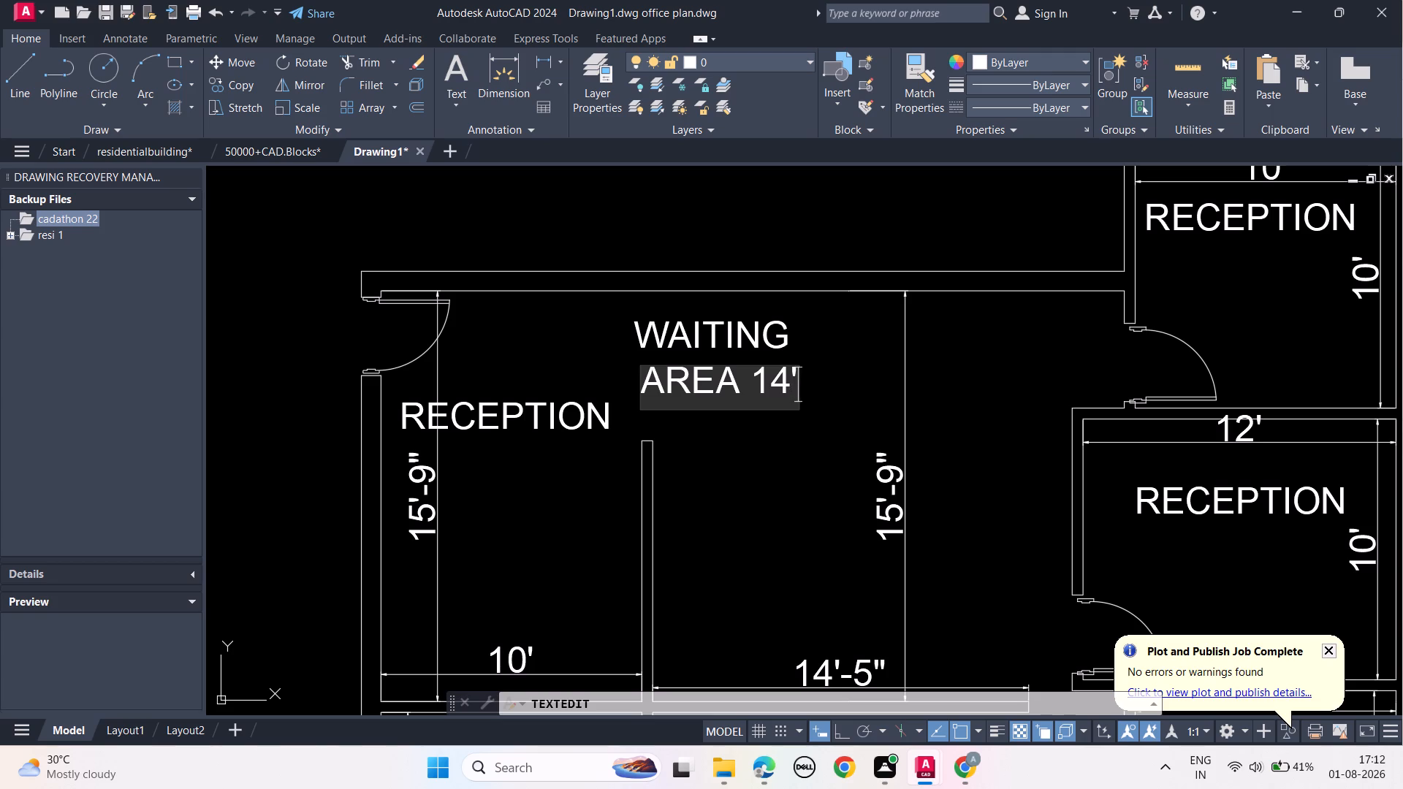
{"action": "type", "text": "5\""}
{"action": "key", "text": "x"}
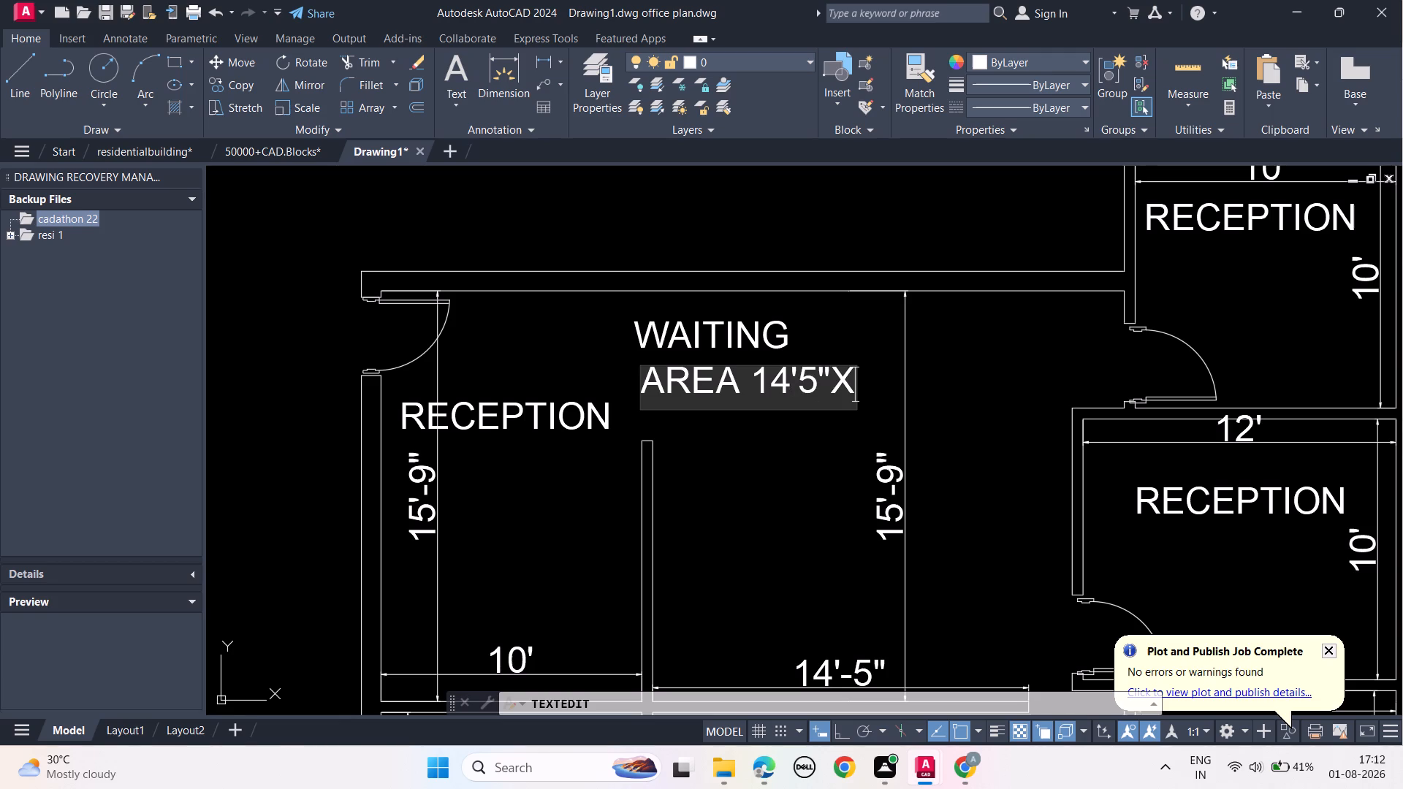
{"action": "type", "text": "15'"}
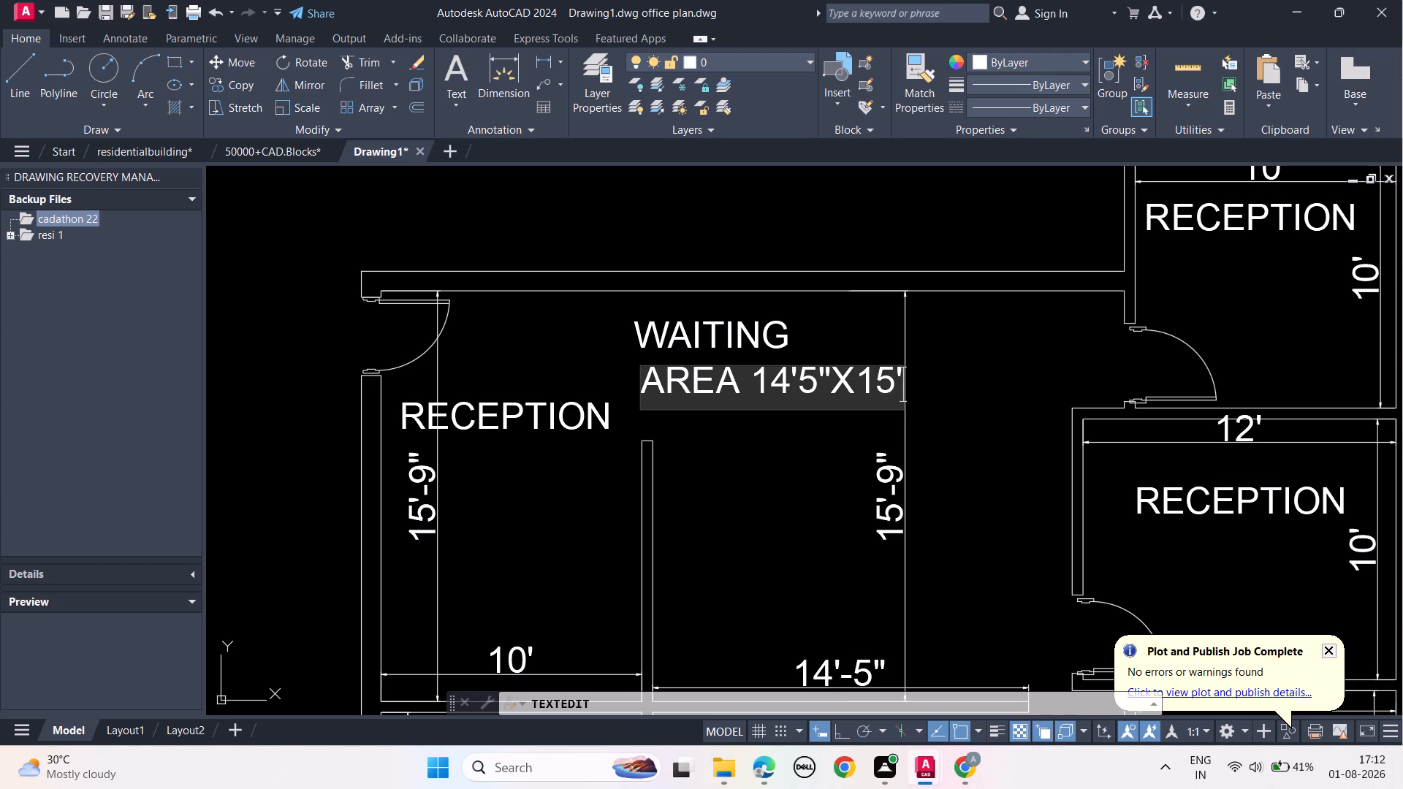
{"action": "type", "text": "9\""}
{"action": "key", "text": "Return"}
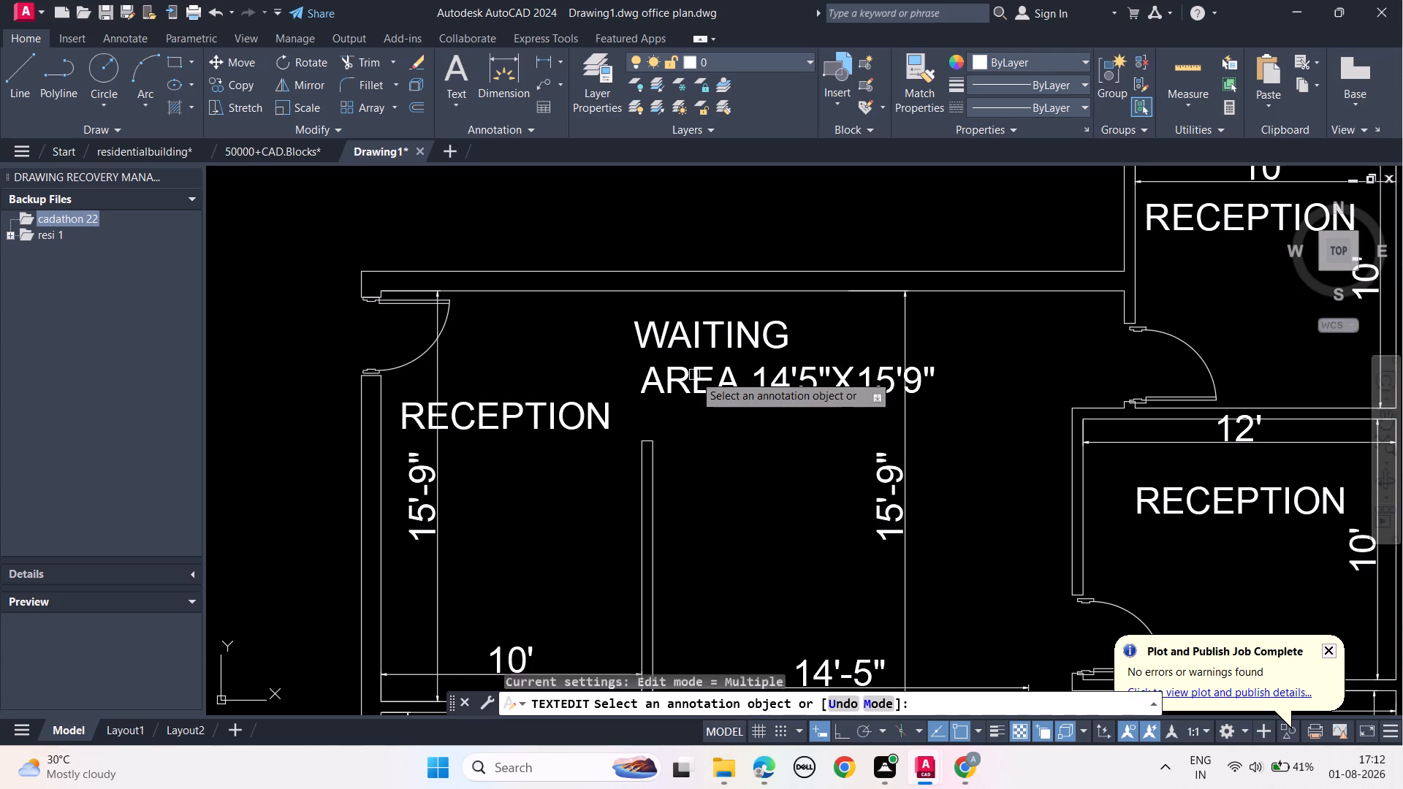
{"action": "key", "text": "Escape"}
{"action": "key", "text": "Escape"}
Move the AREA 14'5"X15'9" text west and slightly up so it sits centred beneath WAITING.
{"action": "left_click", "coordinate": [693, 386]}
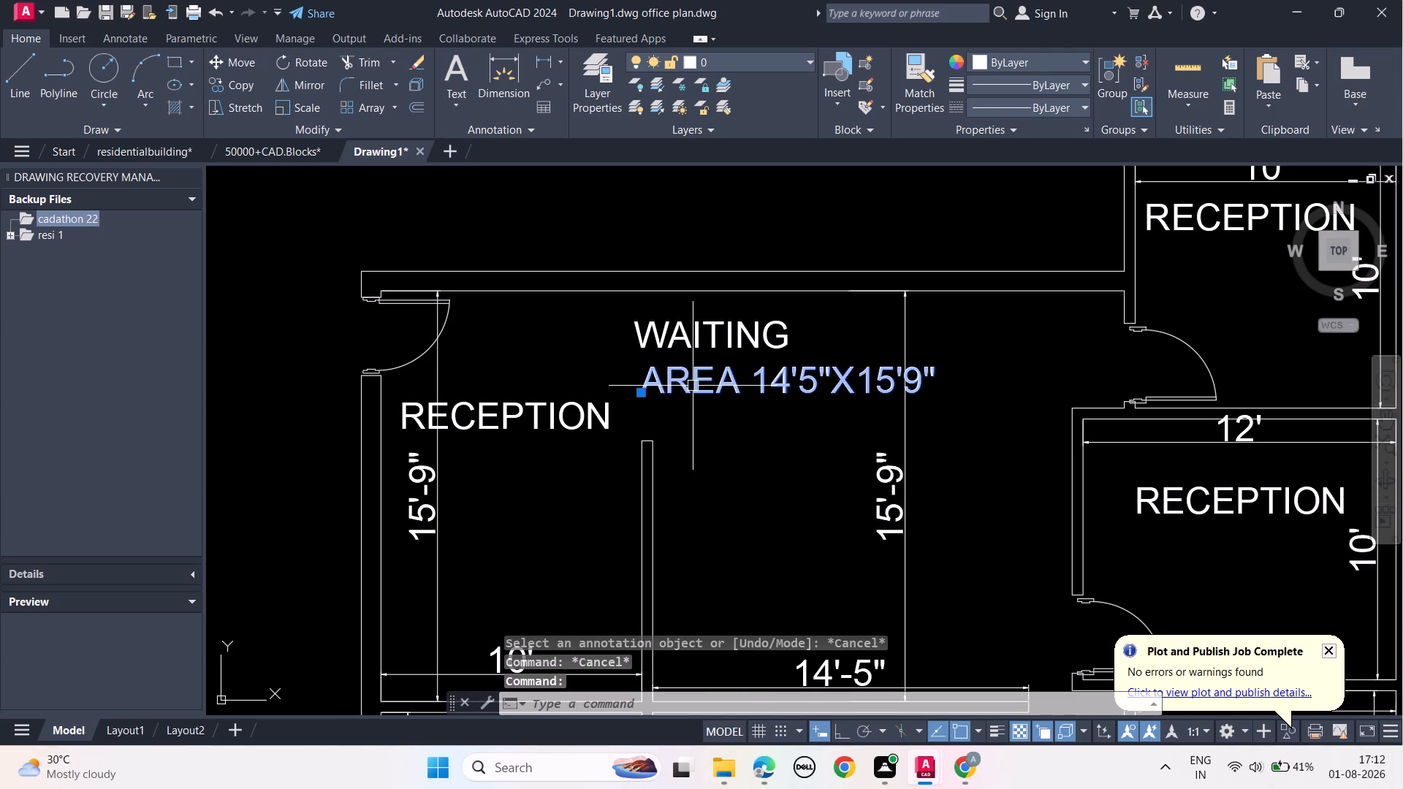
{"action": "type", "text": "MO"}
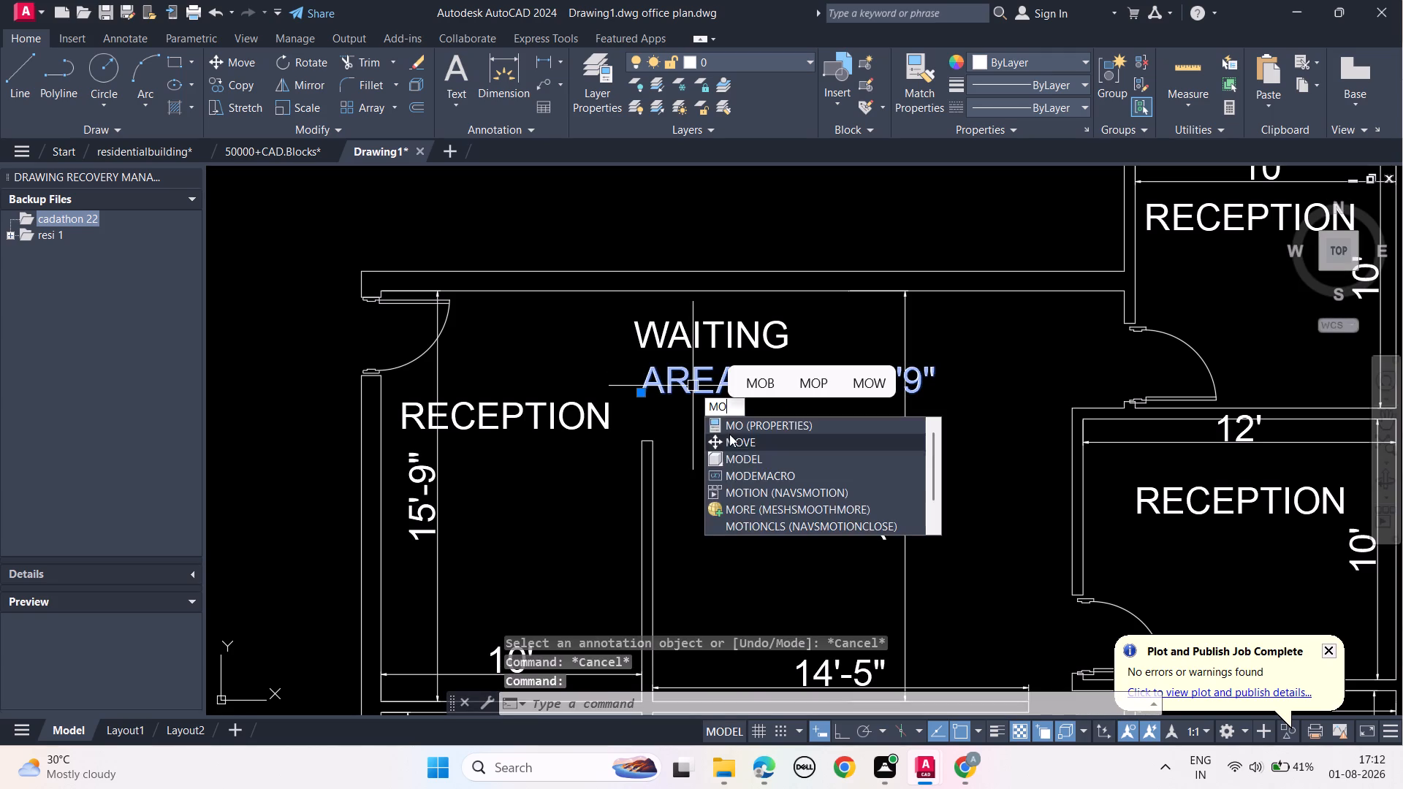
{"action": "left_click", "coordinate": [733, 441]}
{"action": "left_click", "coordinate": [710, 385]}
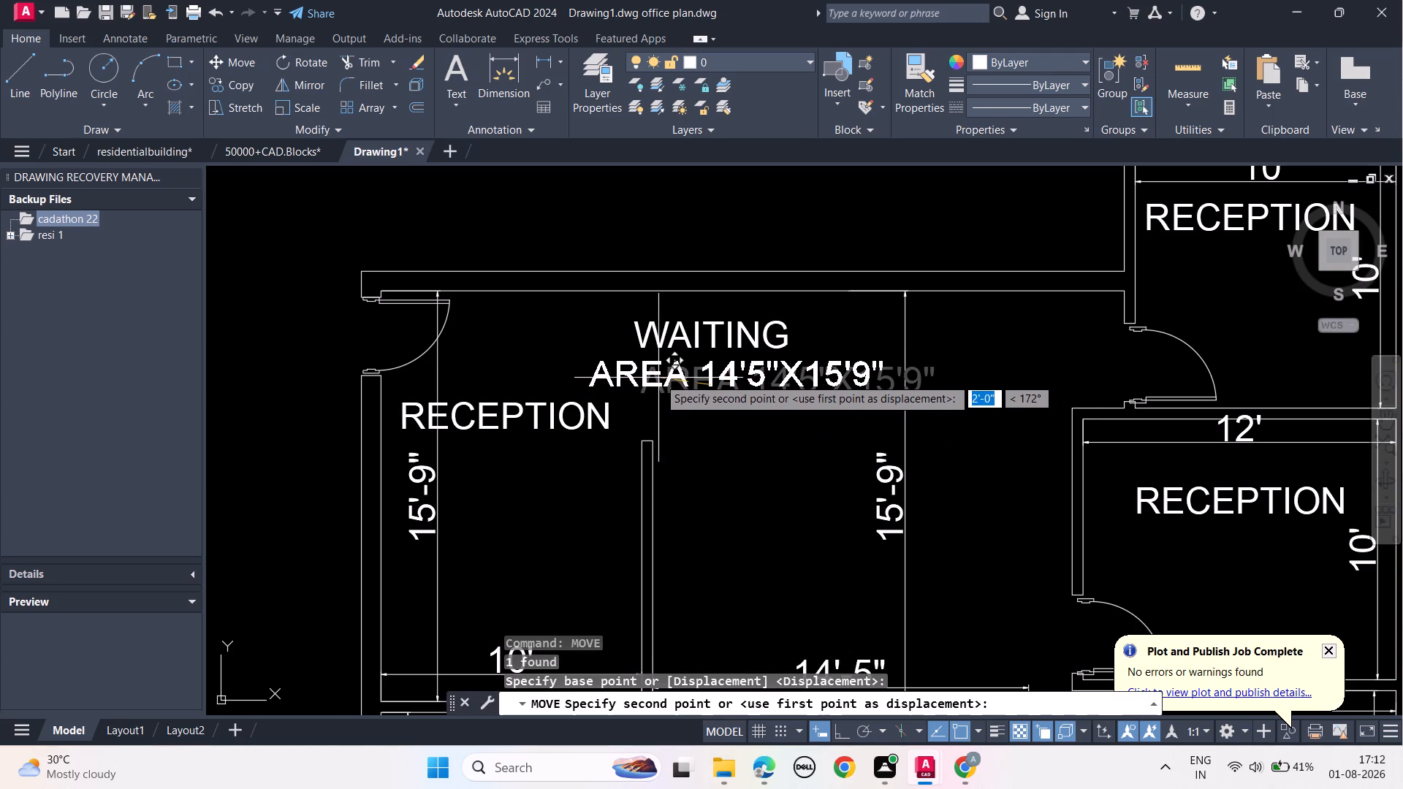
{"action": "left_click", "coordinate": [658, 377]}
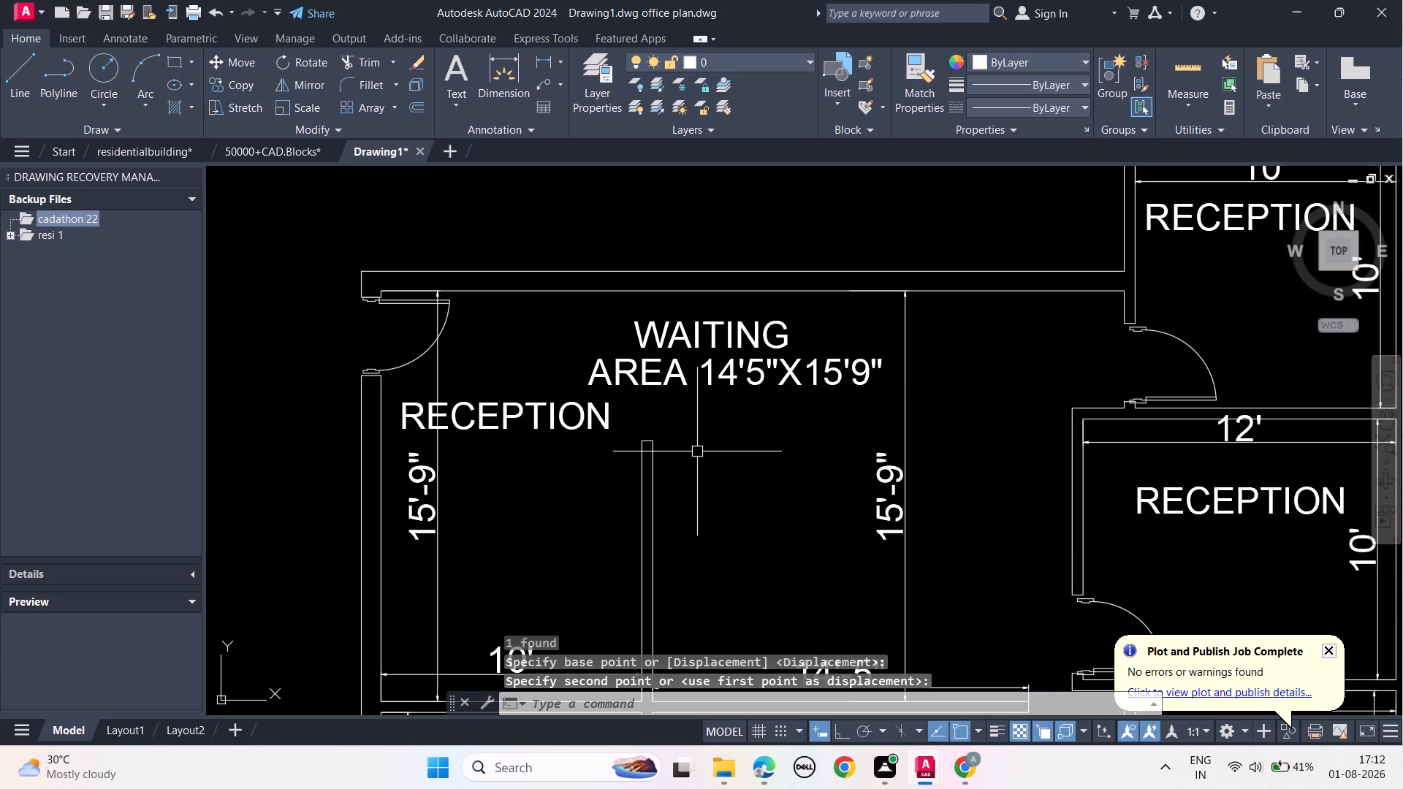
{"action": "key", "text": "Escape"}
{"action": "key", "text": "Escape"}
{"action": "key", "text": "Escape"}
{"action": "key", "text": "Escape"}
Save the drawing.
{"action": "scroll", "coordinate": [697, 453], "scroll_direction": "down", "scroll_amount": 1}
{"action": "middle_click_drag", "start_coordinate": [710, 487], "coordinate": [710, 485]}
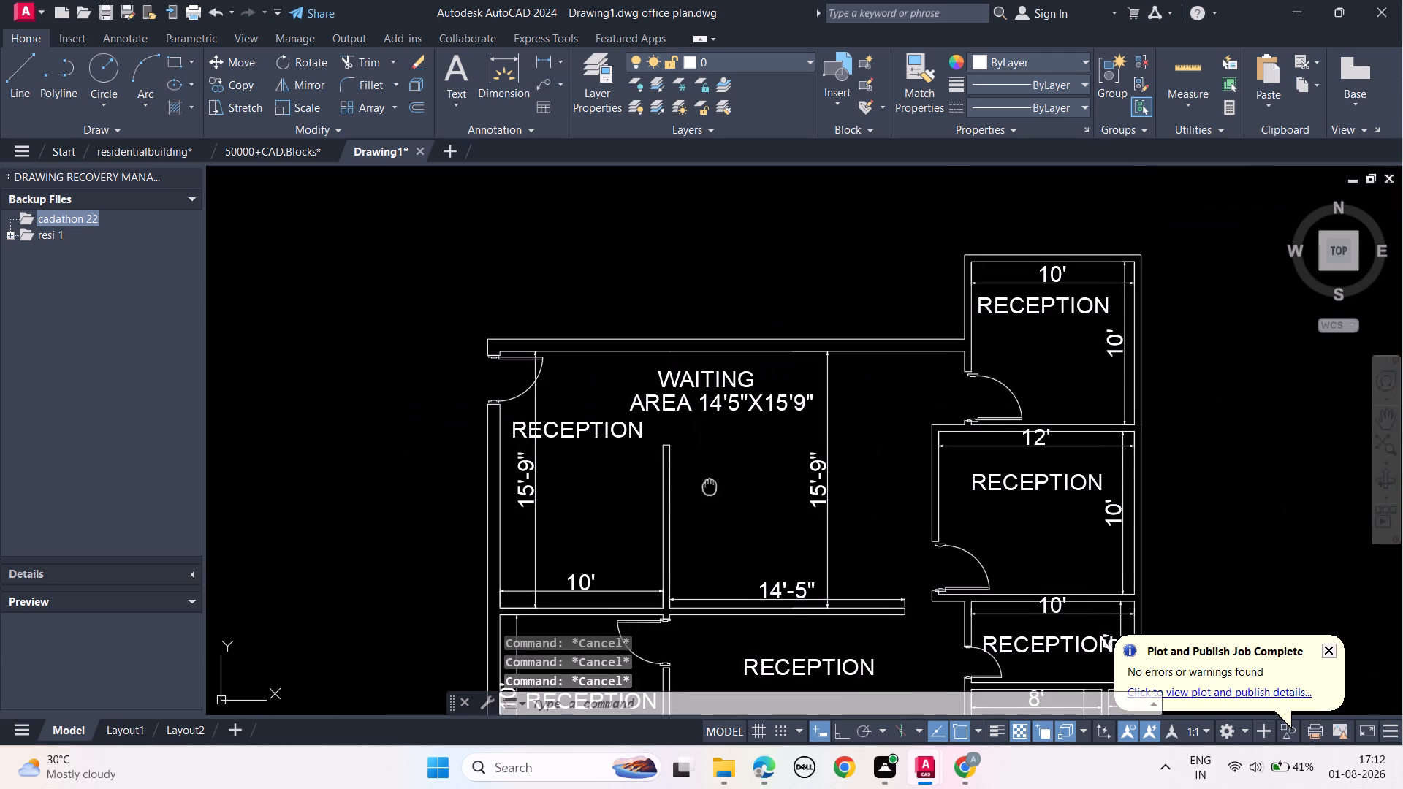
{"action": "middle_click_drag", "start_coordinate": [710, 485], "coordinate": [716, 403]}
{"action": "middle_click_drag", "start_coordinate": [796, 443], "coordinate": [512, 566]}
{"action": "scroll", "coordinate": [517, 541], "scroll_direction": "down", "scroll_amount": 1}
{"action": "scroll", "coordinate": [648, 463], "scroll_direction": "up", "scroll_amount": 2}
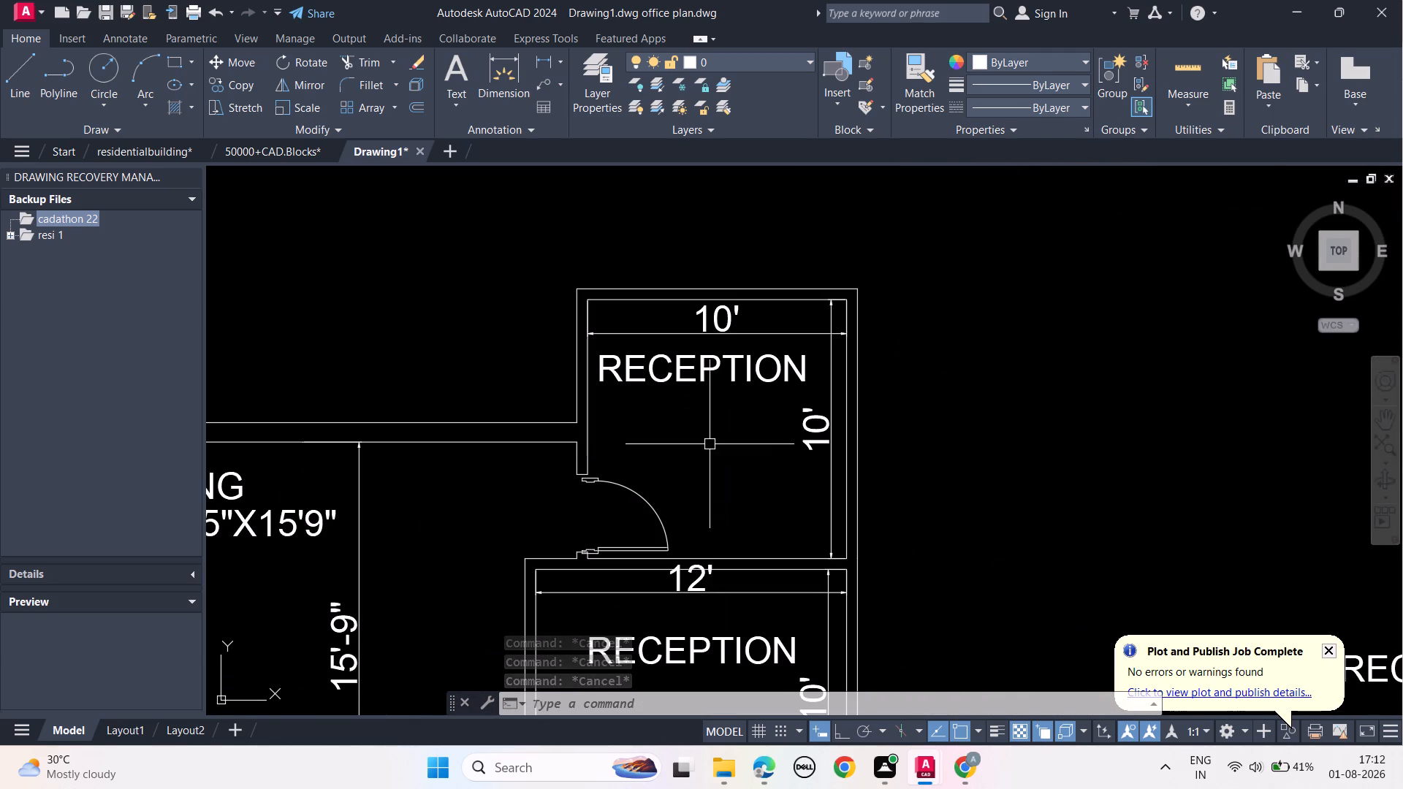
{"action": "key", "text": "ctrl+s"}
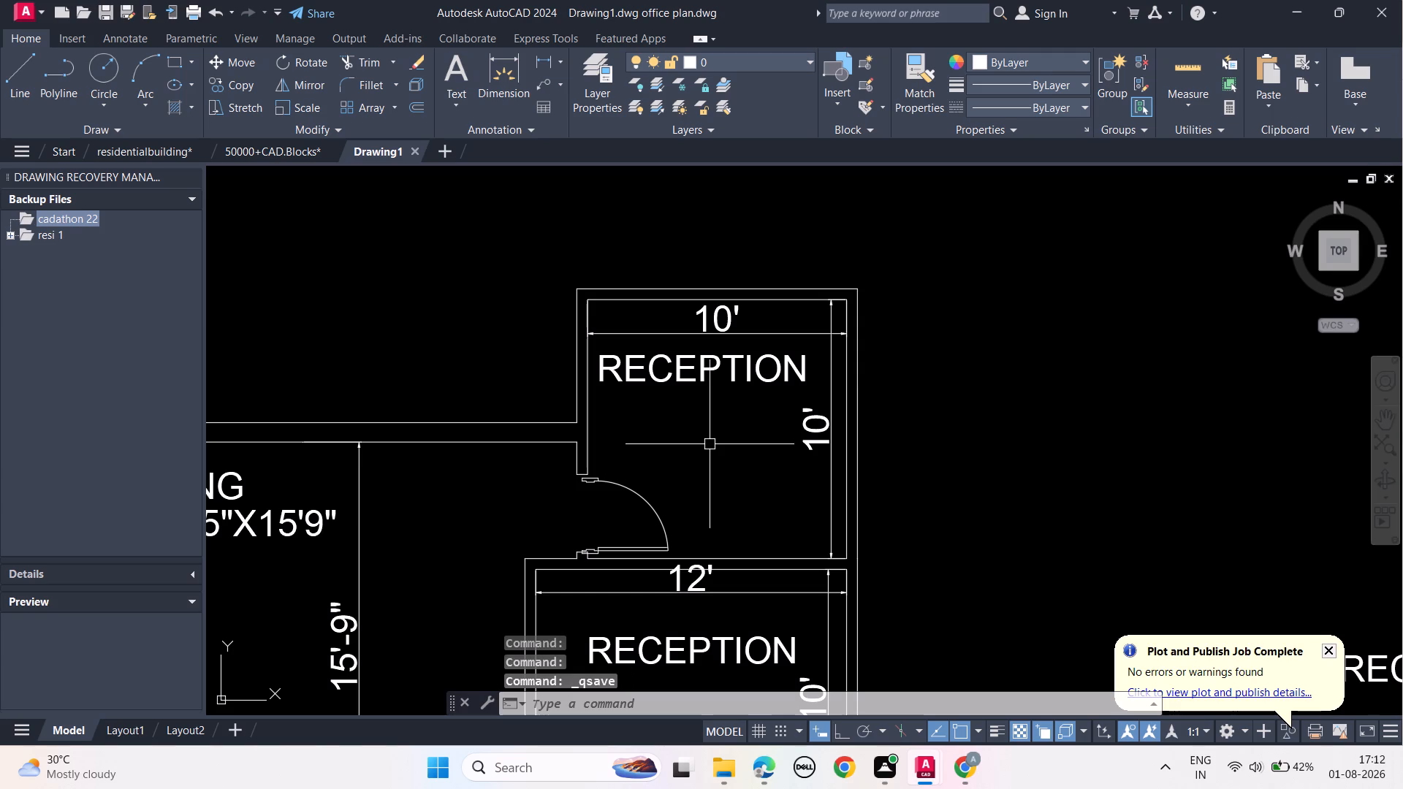
Replace the RECEPTION text in the 10' x 10' north-east corner room with "ACCOUNT".
{"action": "left_click", "coordinate": [693, 375]}
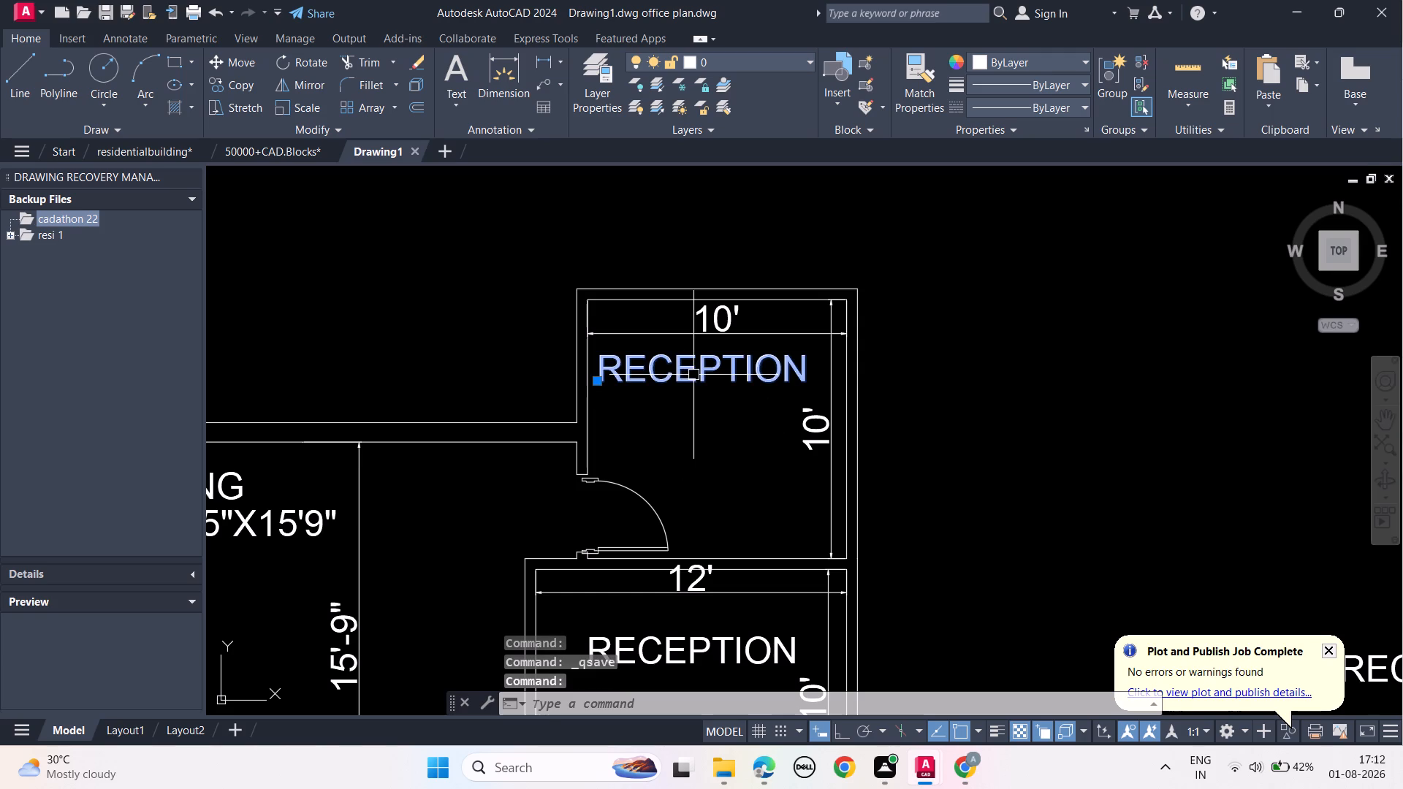
{"action": "double_click", "coordinate": [693, 375]}
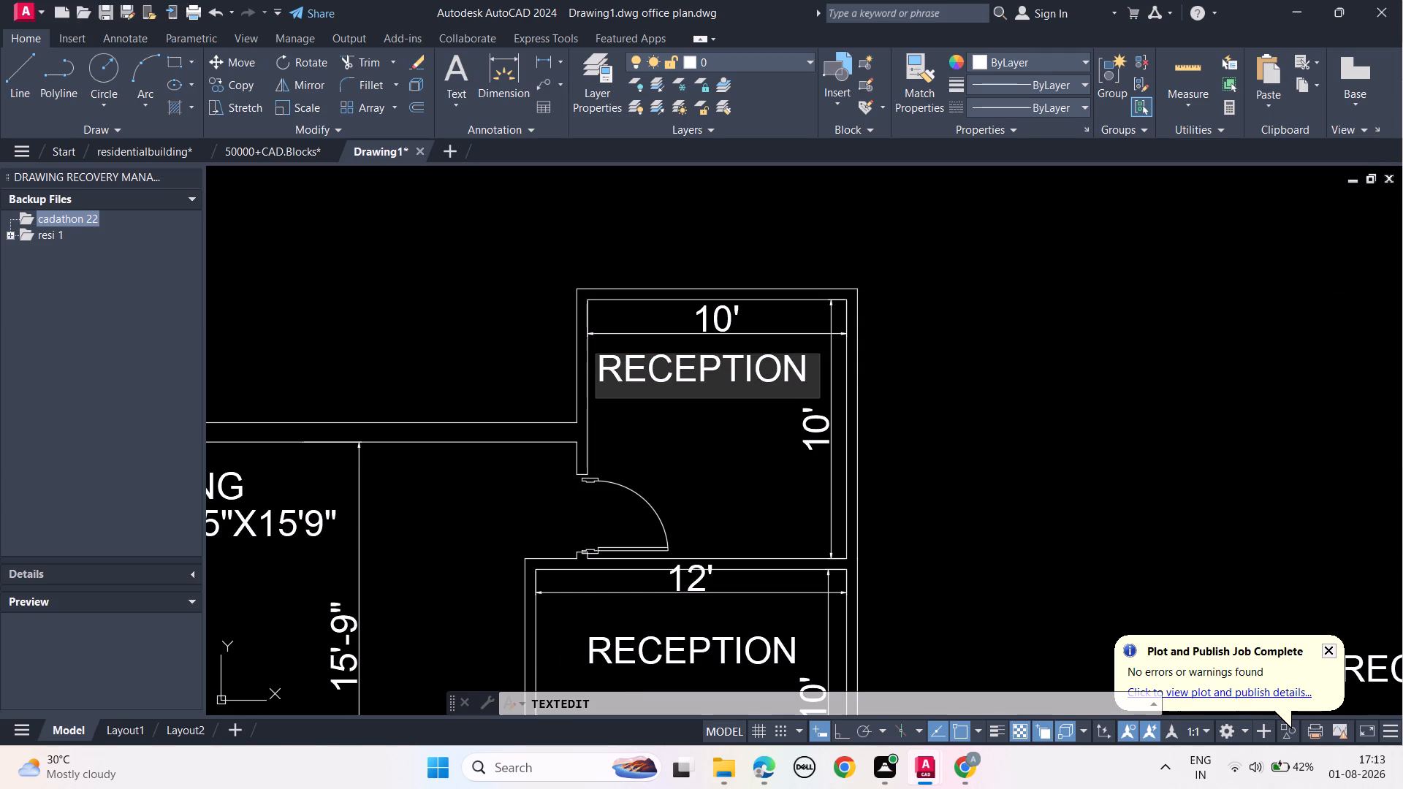
{"action": "left_click", "coordinate": [802, 362]}
{"action": "key", "text": "BackSpace"}
{"action": "key", "text": "BackSpace"}
{"action": "key", "text": "BackSpace"}
{"action": "key", "text": "BackSpace"}
{"action": "key", "text": "BackSpace"}
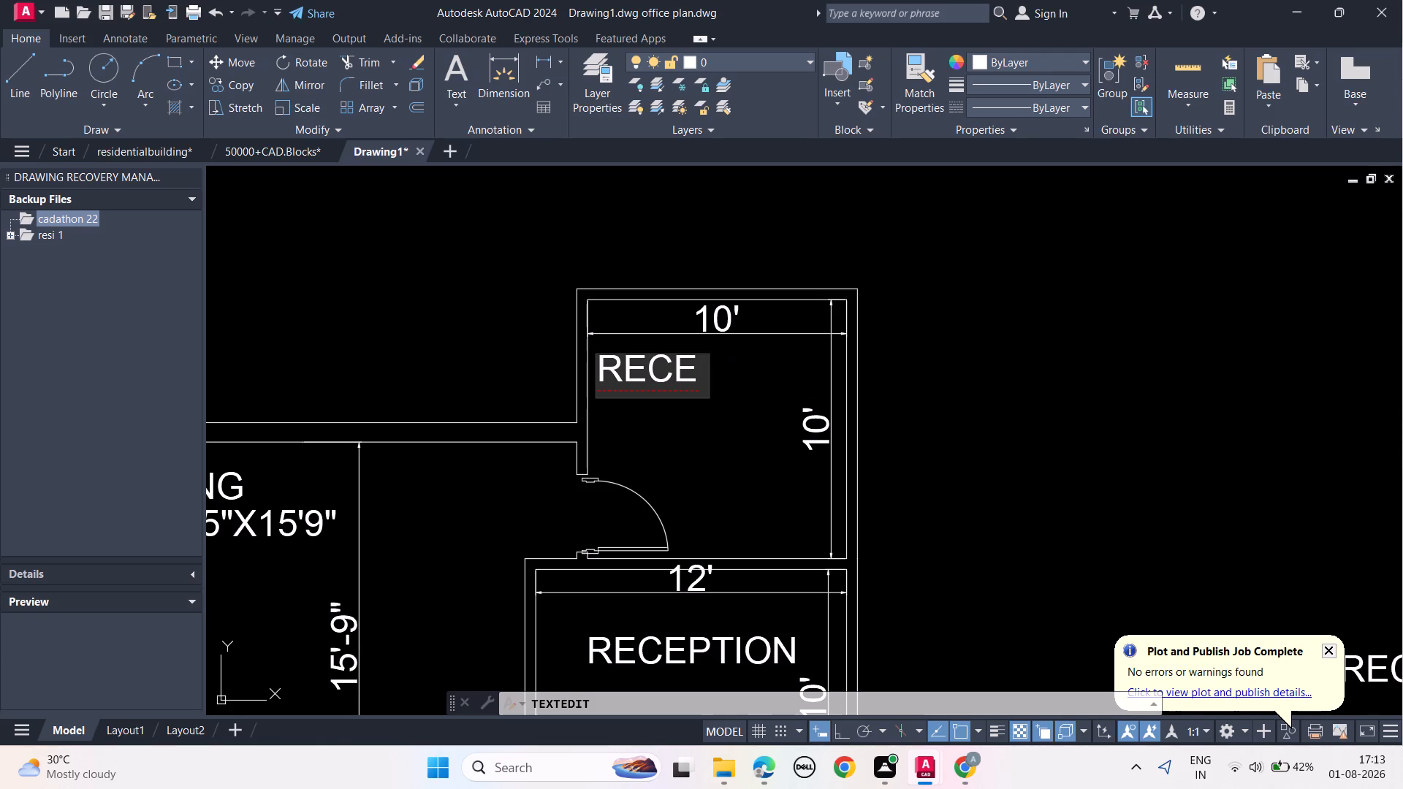
{"action": "key", "text": "BackSpace"}
{"action": "key", "text": "BackSpace"}
{"action": "key", "text": "BackSpace"}
{"action": "key", "text": "BackSpace"}
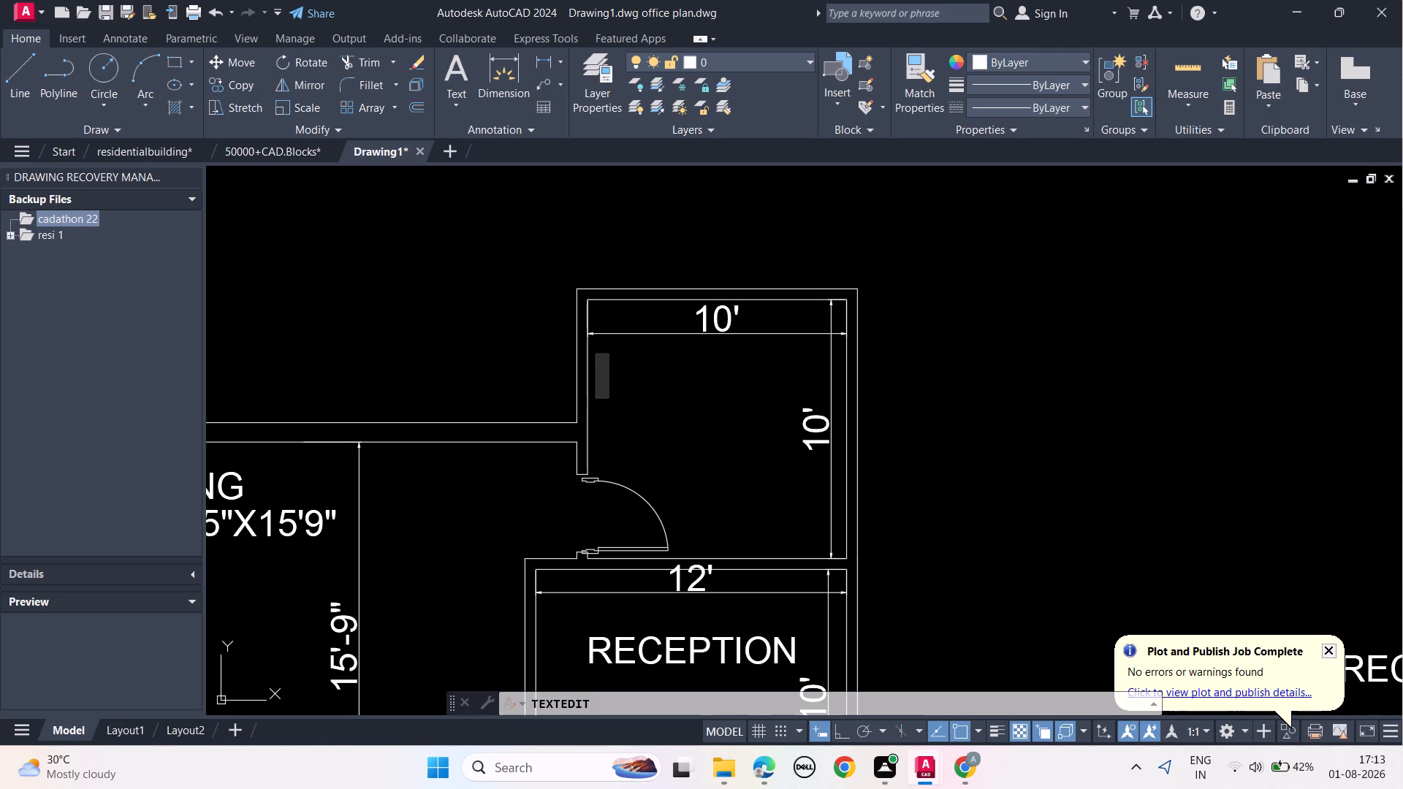
{"action": "type", "text": "ACC"}
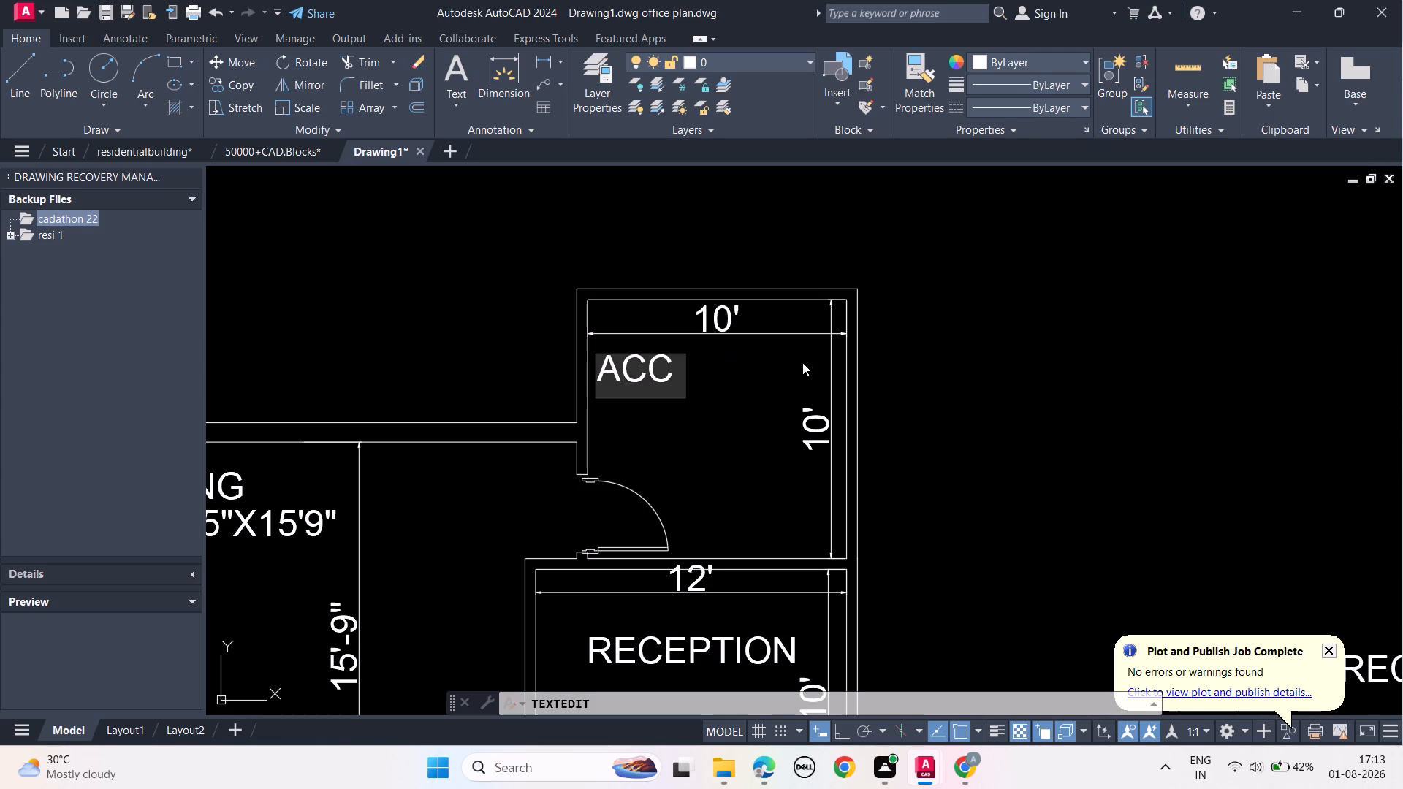
{"action": "type", "text": "OUNT"}
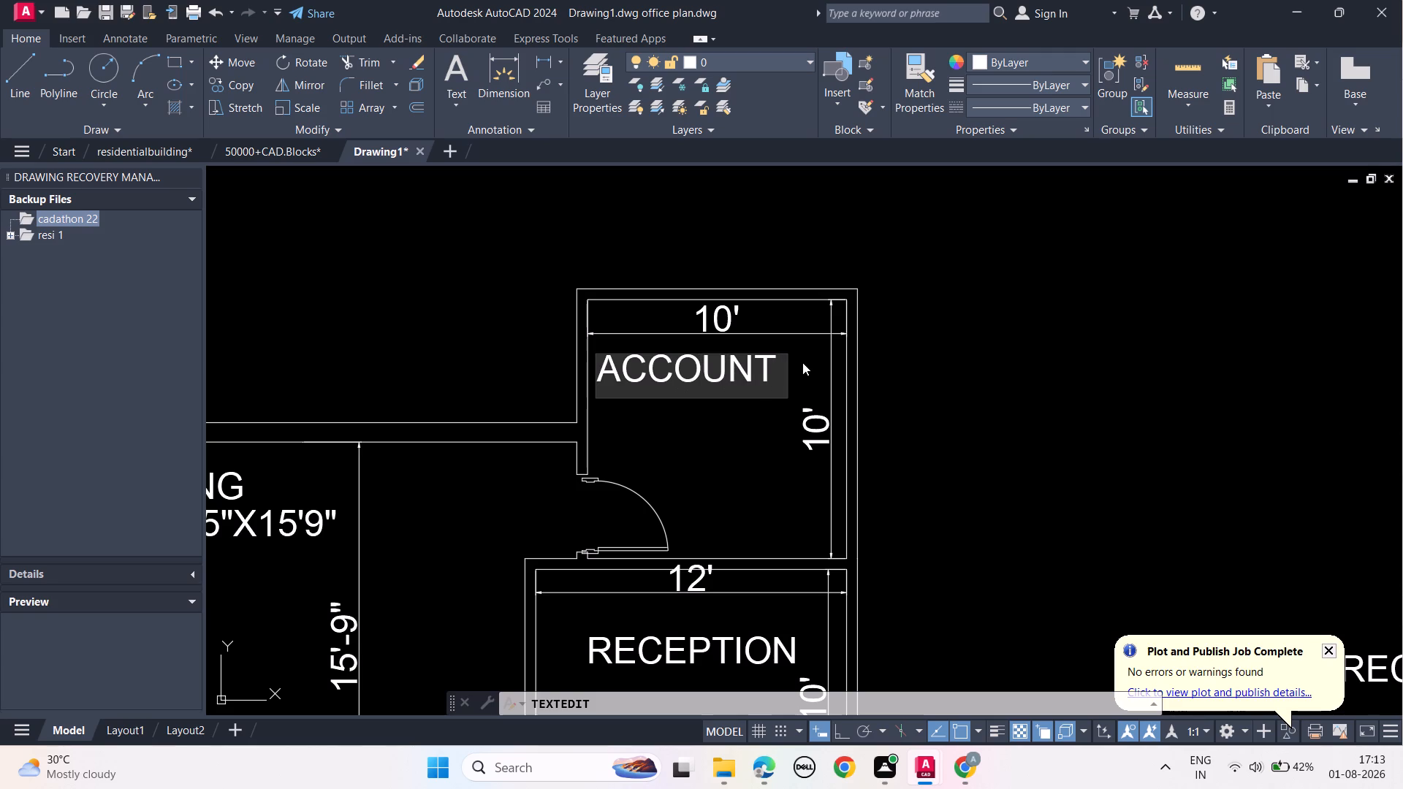
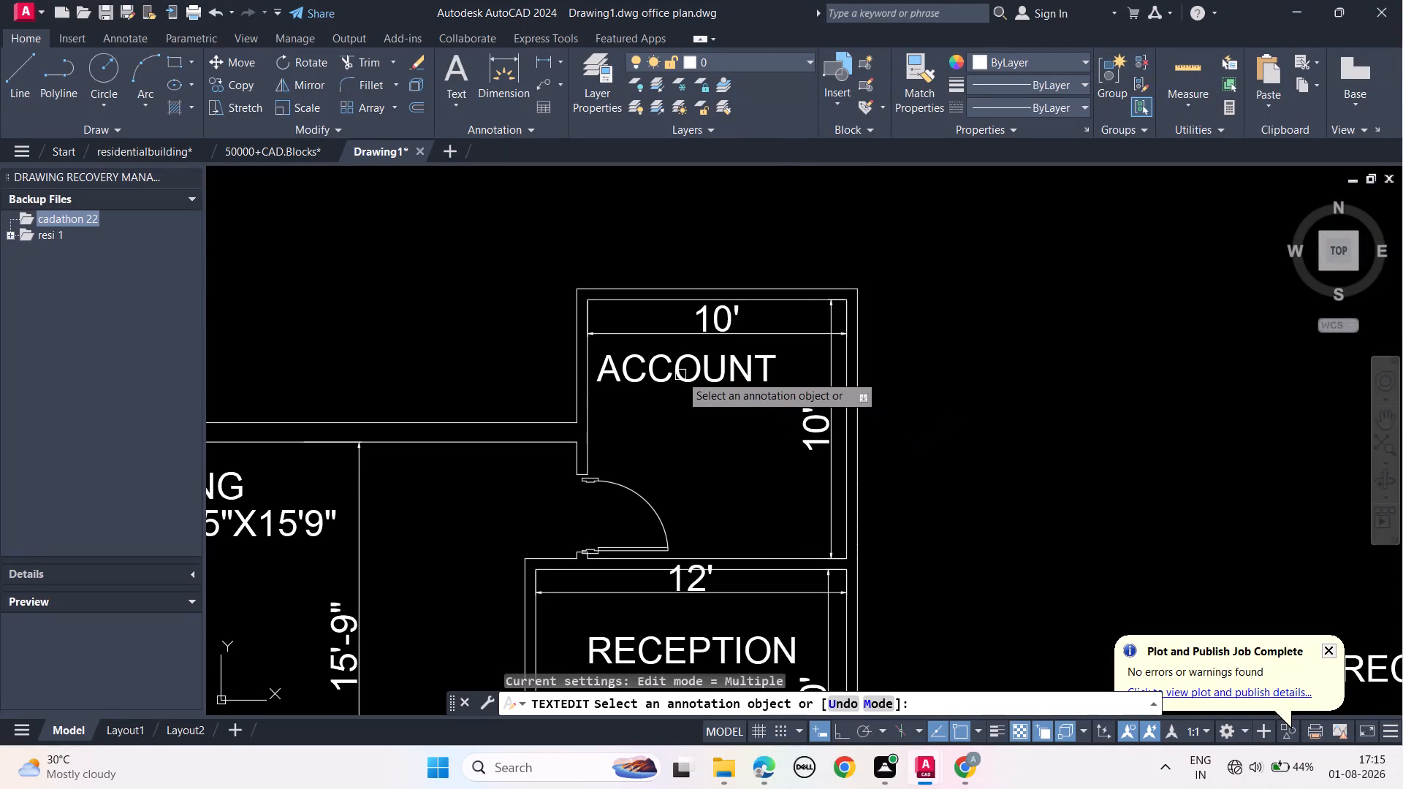
Paste a copy of the WAITING text beneath ACCOUNT in the north-east corner room and change it to "10'X10'".
{"action": "key", "text": "Escape"}
{"action": "key", "text": "Escape"}
{"action": "key", "text": "ctrl+v"}
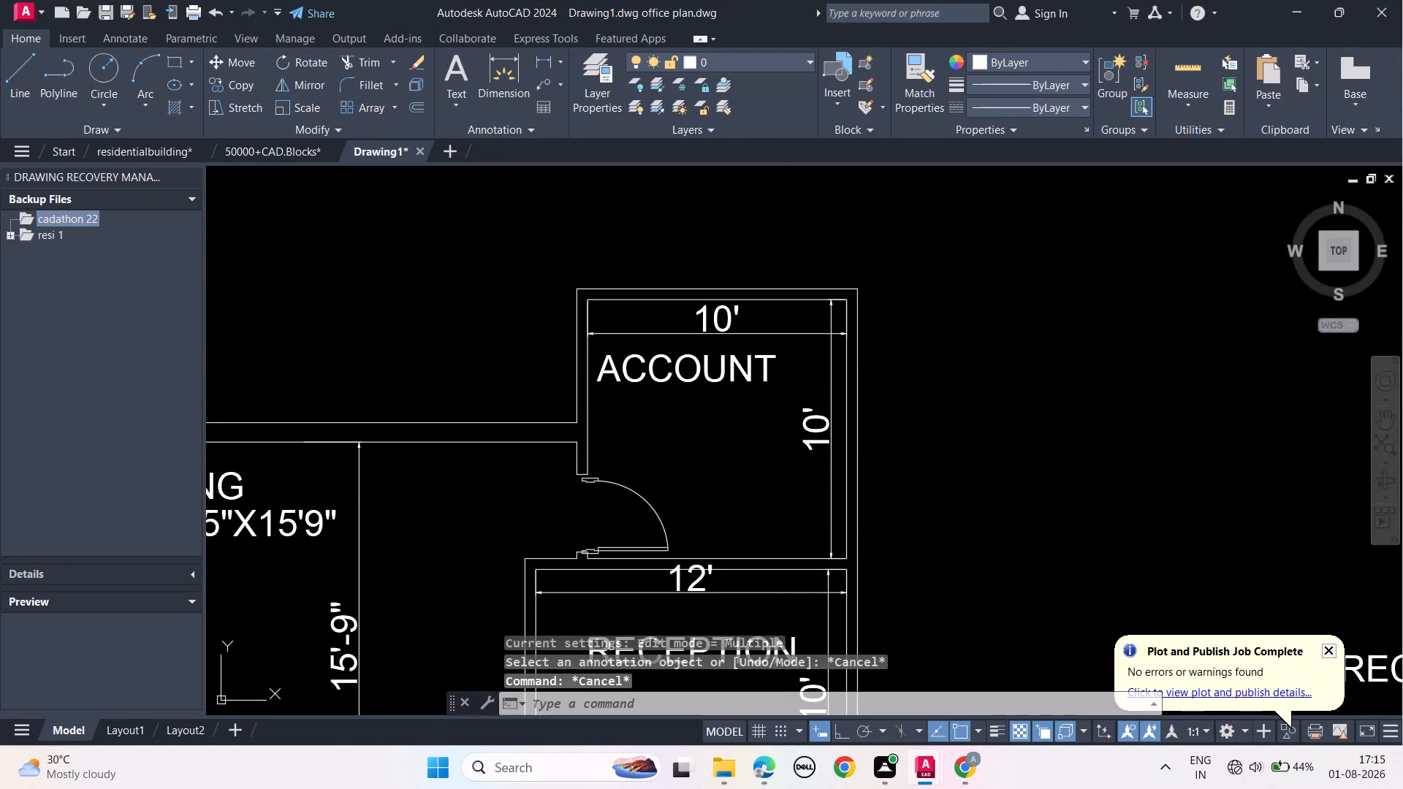
{"action": "left_click", "coordinate": [626, 429]}
{"action": "key", "text": "Escape"}
{"action": "key", "text": "Escape"}
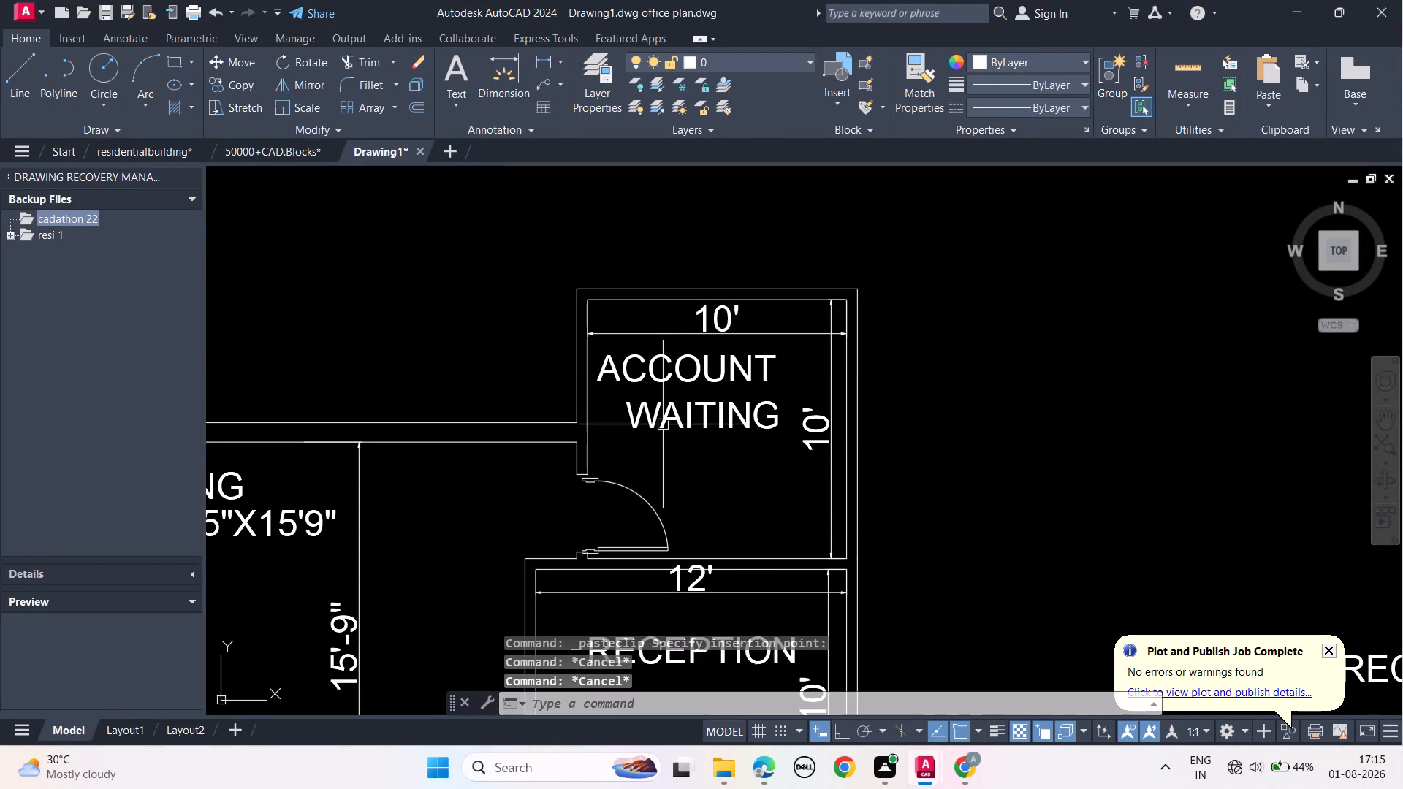
{"action": "left_click", "coordinate": [663, 424]}
{"action": "key", "text": "BackSpace"}
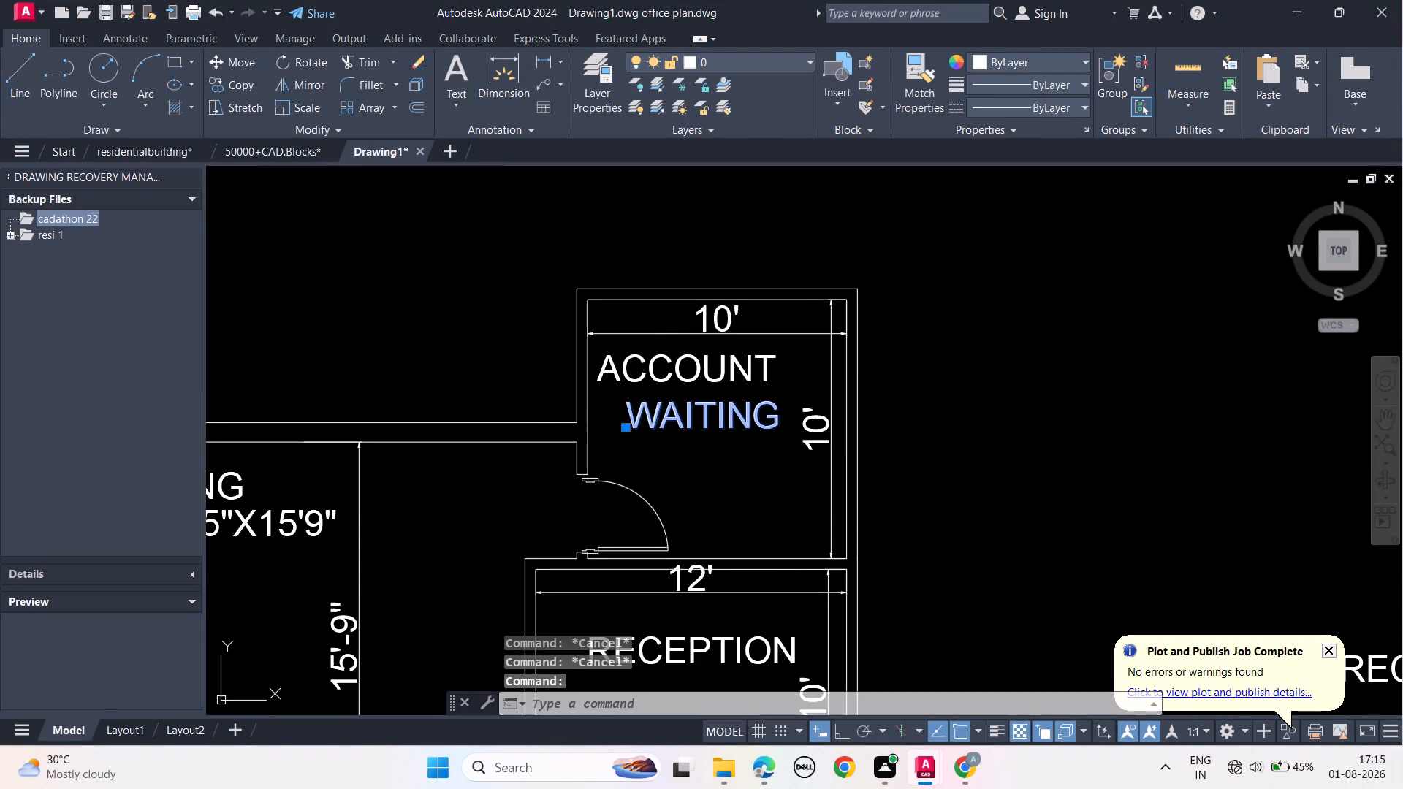
{"action": "double_click", "coordinate": [675, 419]}
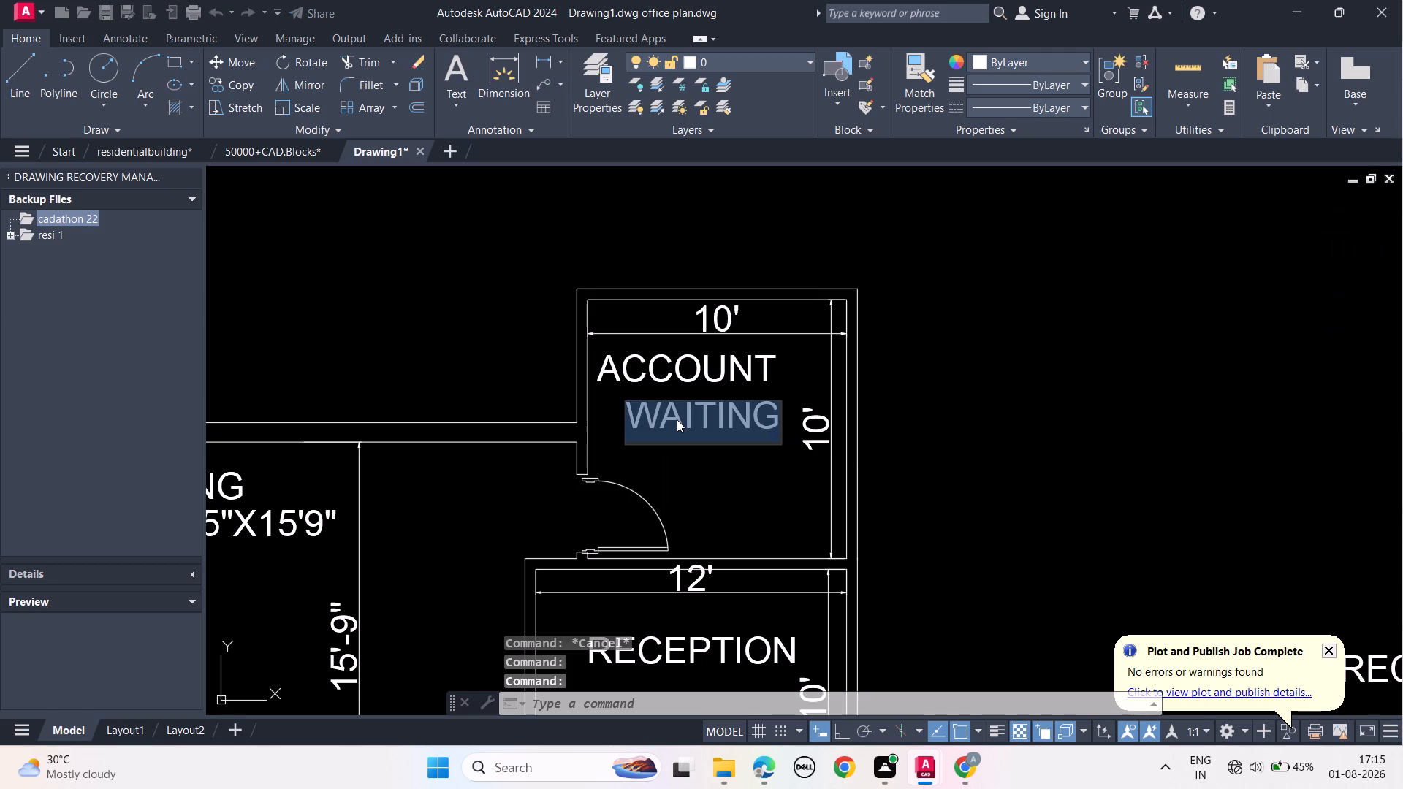
{"action": "key", "text": "BackSpace"}
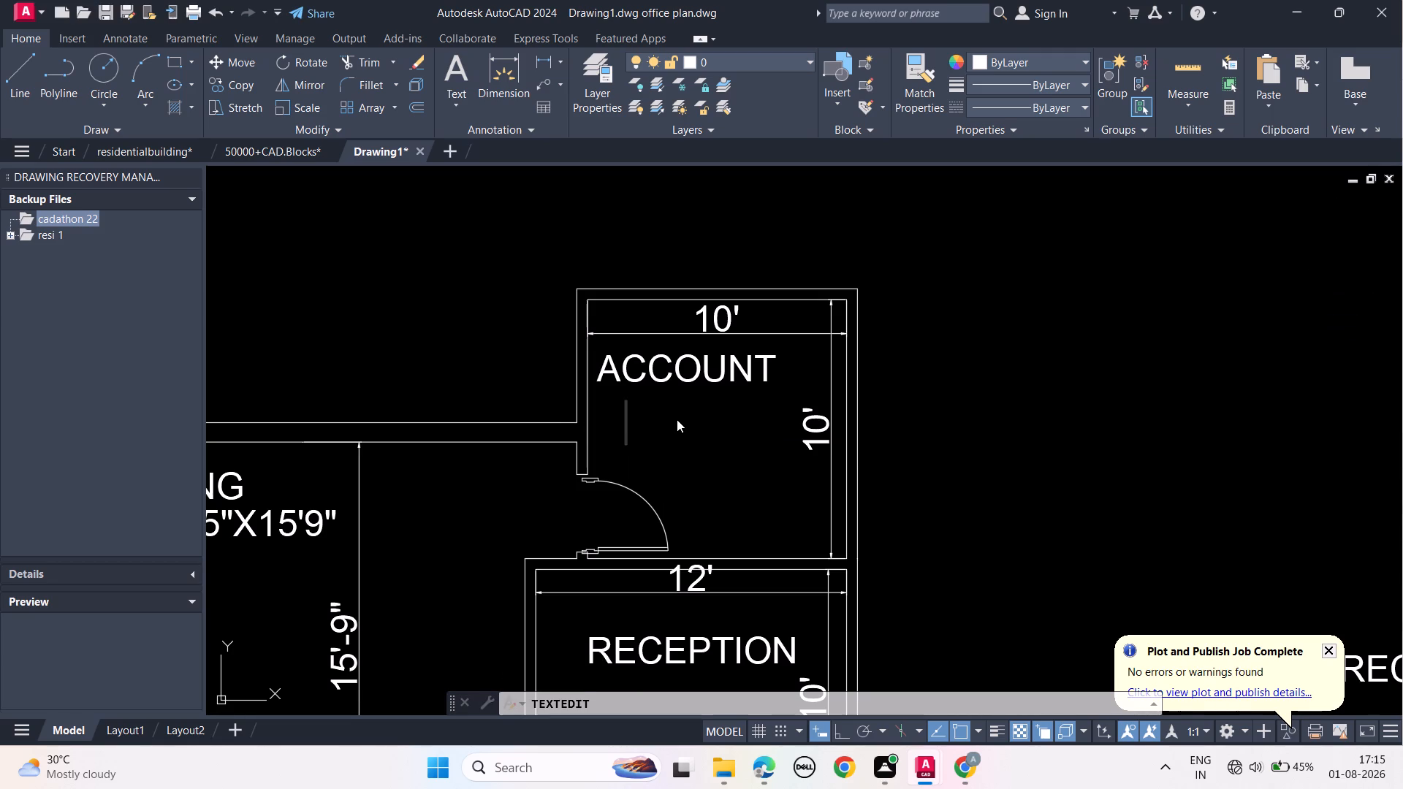
{"action": "type", "text": "10'"}
{"action": "type", "text": "X1"}
{"action": "type", "text": "0'"}
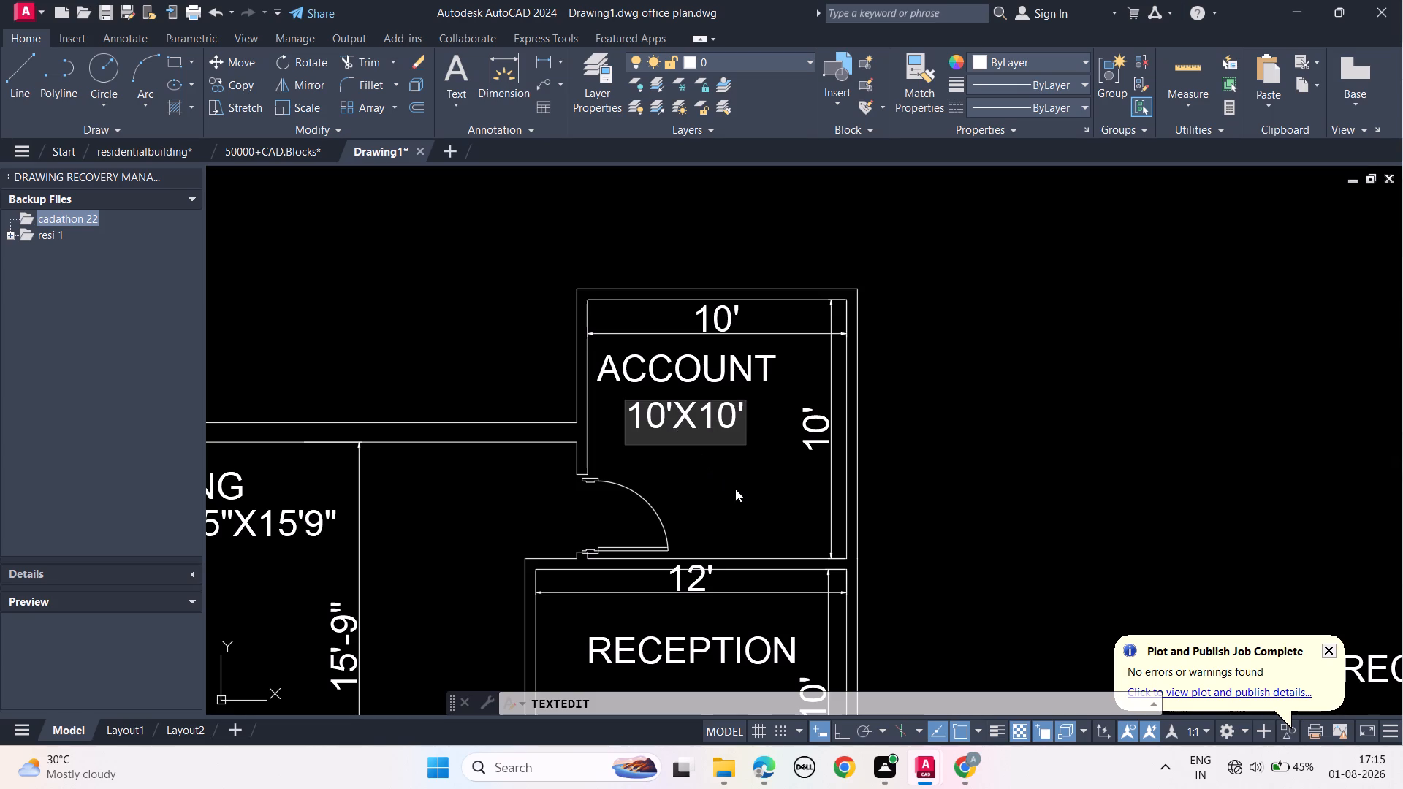
{"action": "key", "text": "Return"}
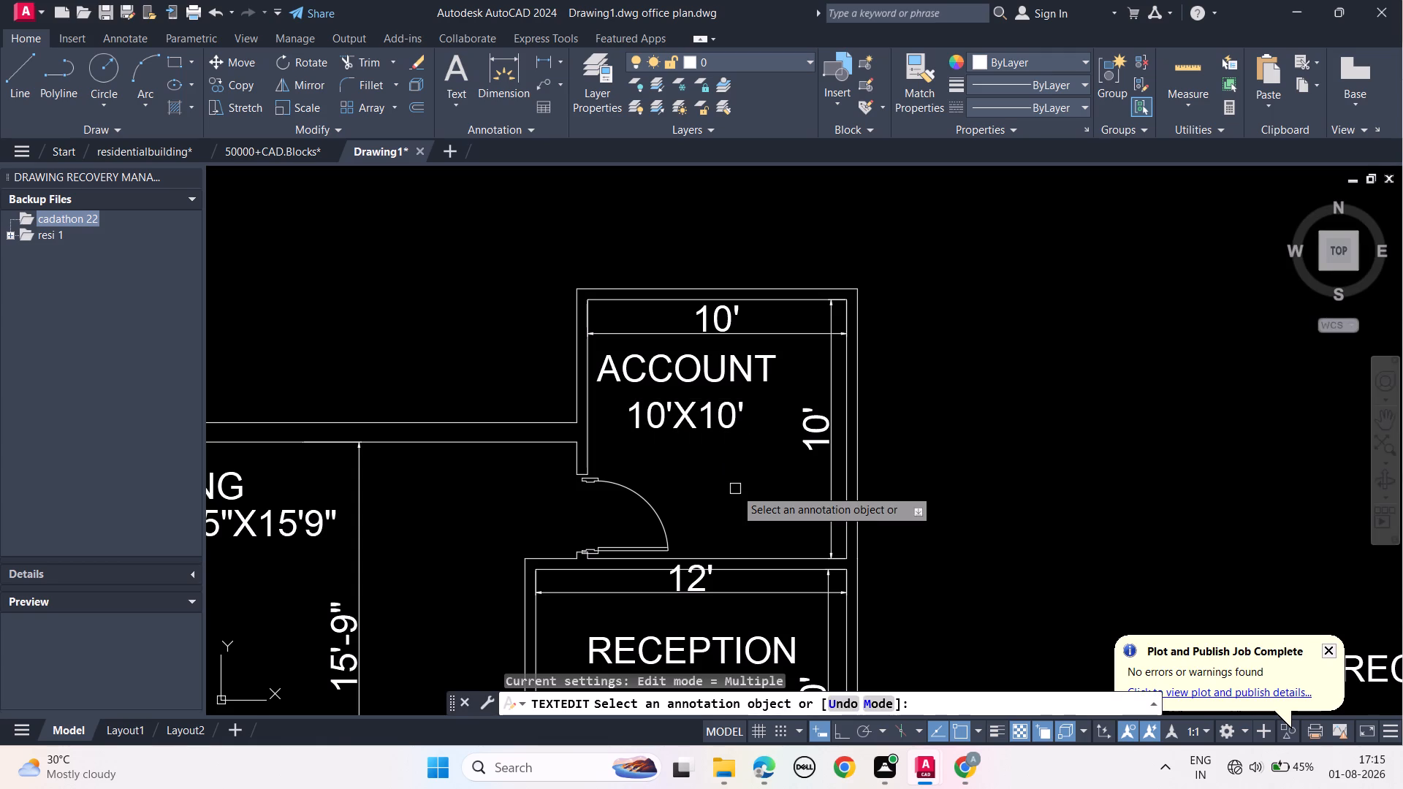
{"action": "key", "text": "Escape"}
{"action": "key", "text": "Escape"}
{"action": "key", "text": "Escape"}
{"action": "key", "text": "Escape"}
Replace the RECEPTION text in the 12' x 10' room south of the ACCOUNT room with "MANAGER ROOM".
{"action": "scroll", "coordinate": [735, 489], "scroll_direction": "down", "scroll_amount": 1}
{"action": "middle_click_drag", "start_coordinate": [731, 486], "coordinate": [764, 343]}
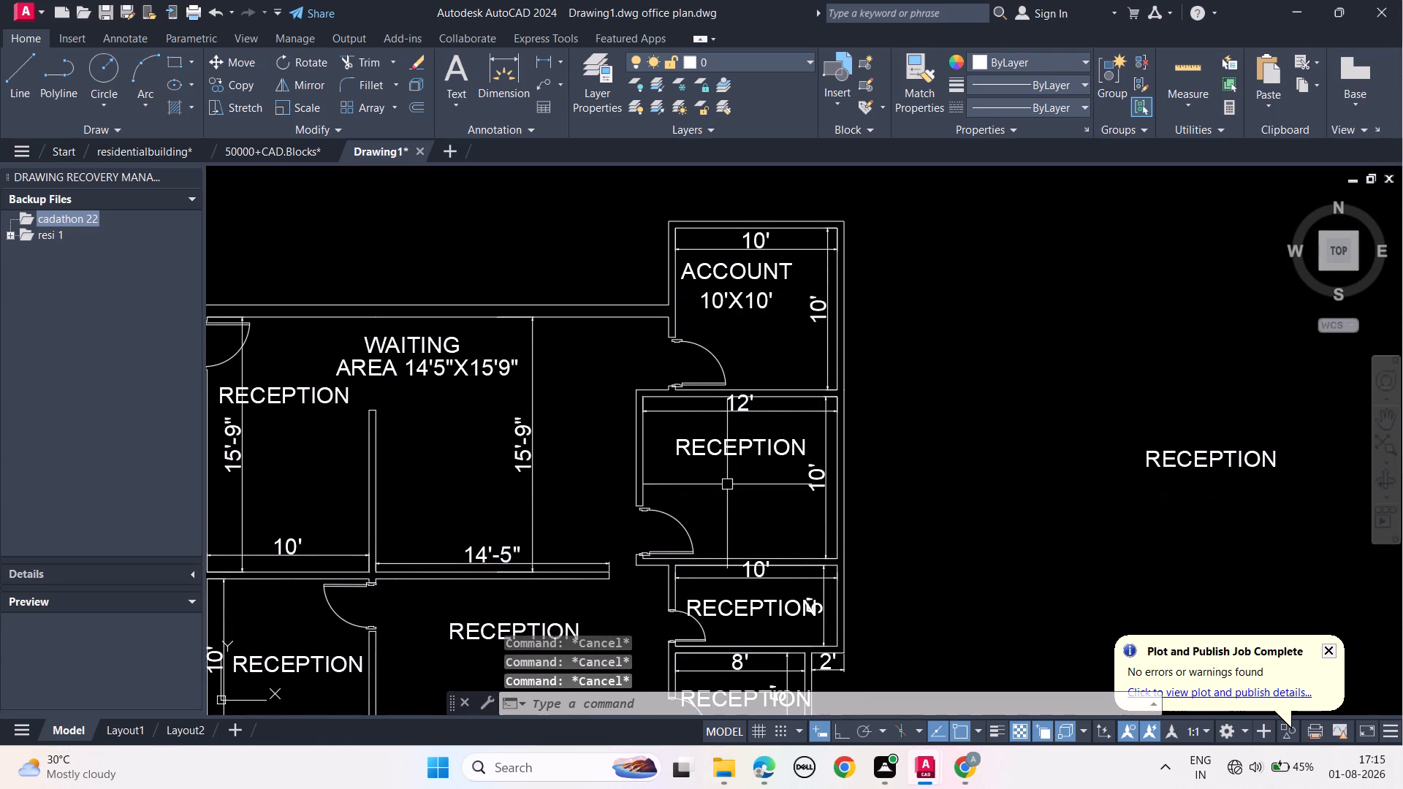
{"action": "middle_click_drag", "start_coordinate": [731, 507], "coordinate": [737, 463]}
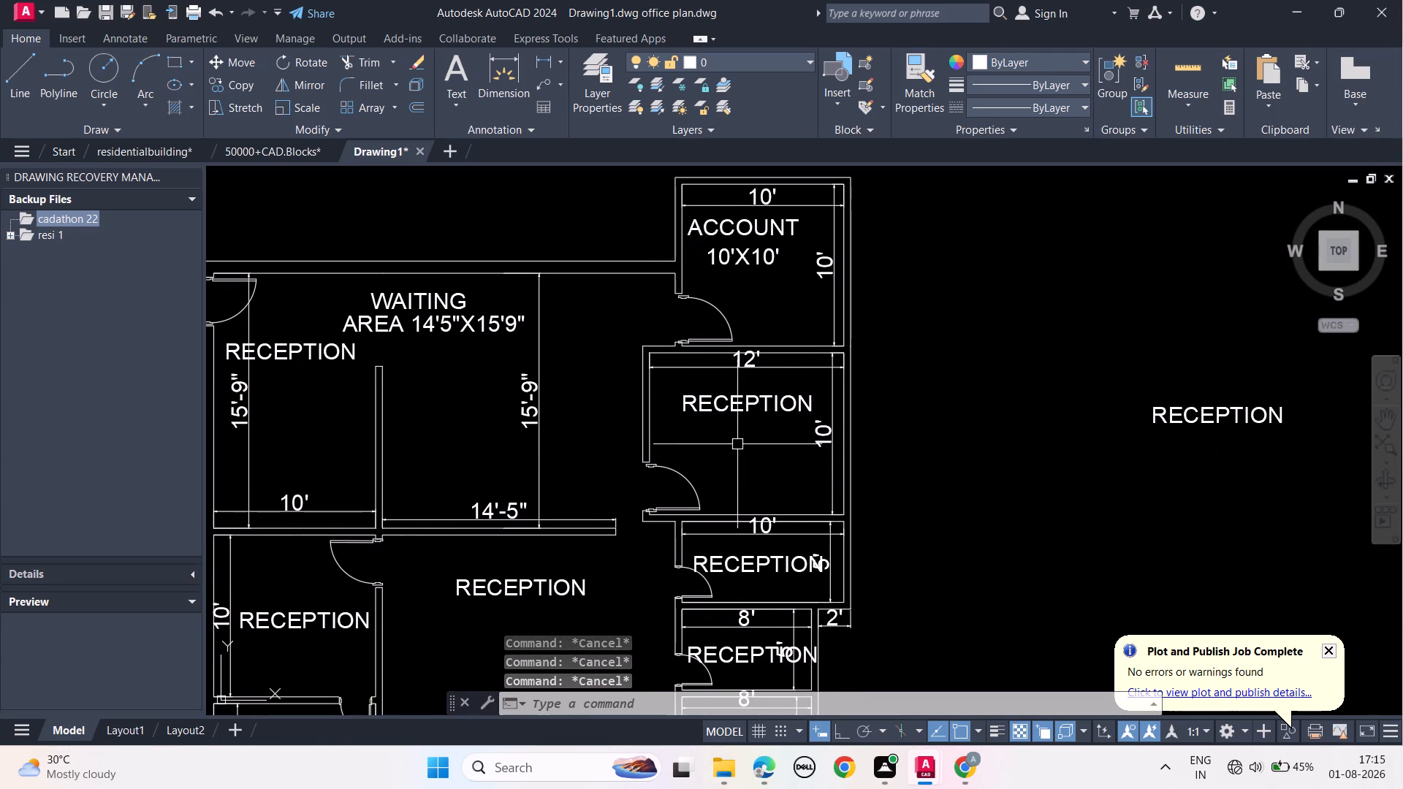
{"action": "double_click", "coordinate": [729, 402]}
{"action": "key", "text": "Delete"}
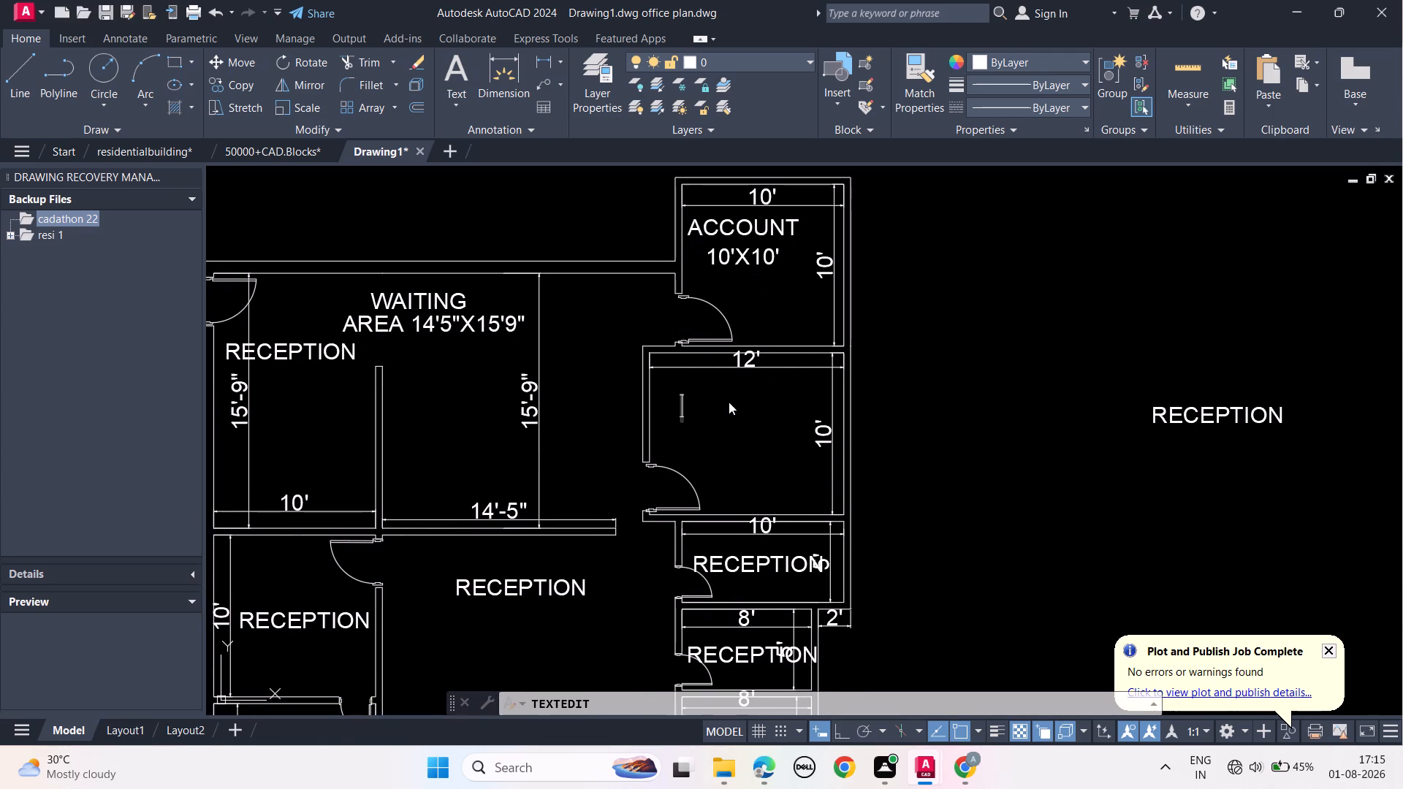
{"action": "type", "text": "MANA"}
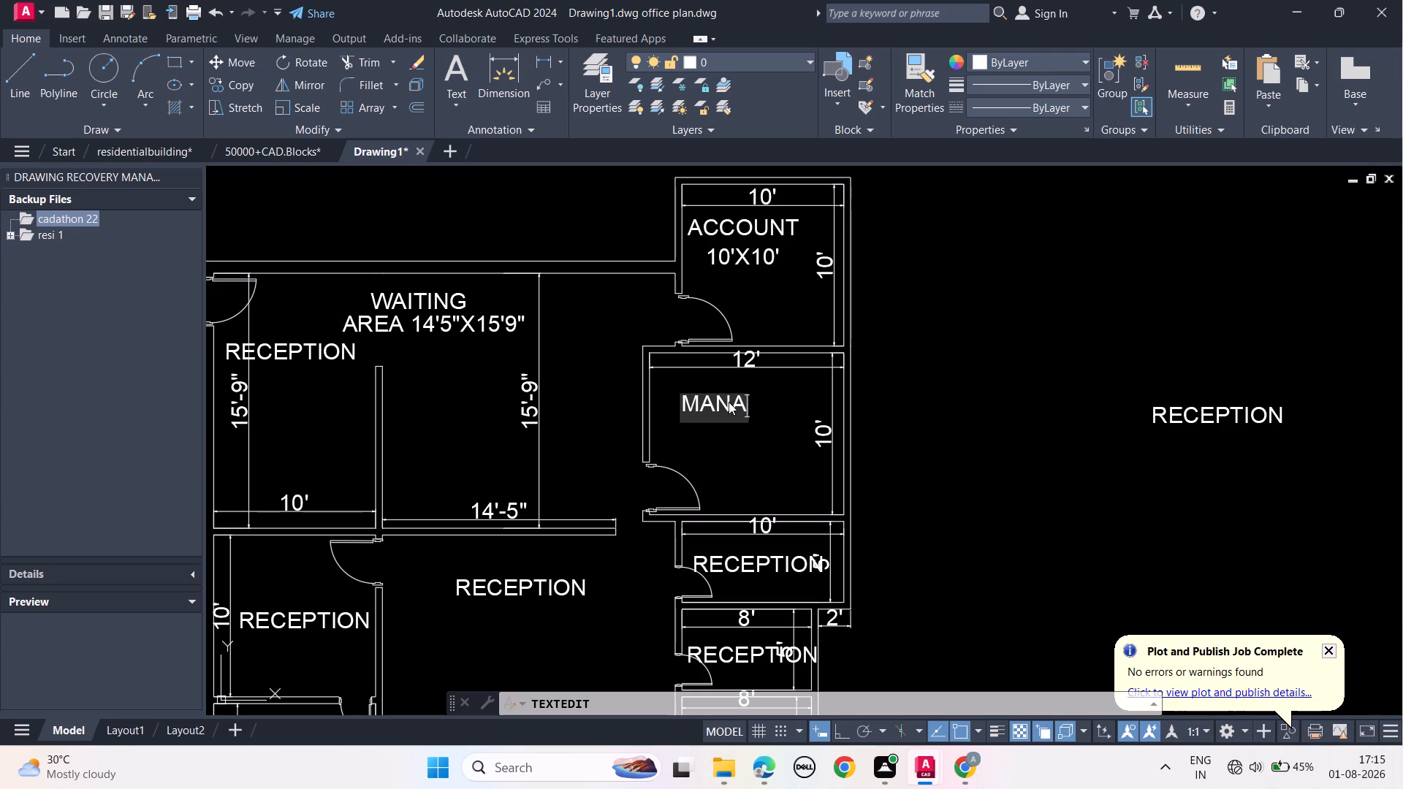
{"action": "type", "text": "GMENT"}
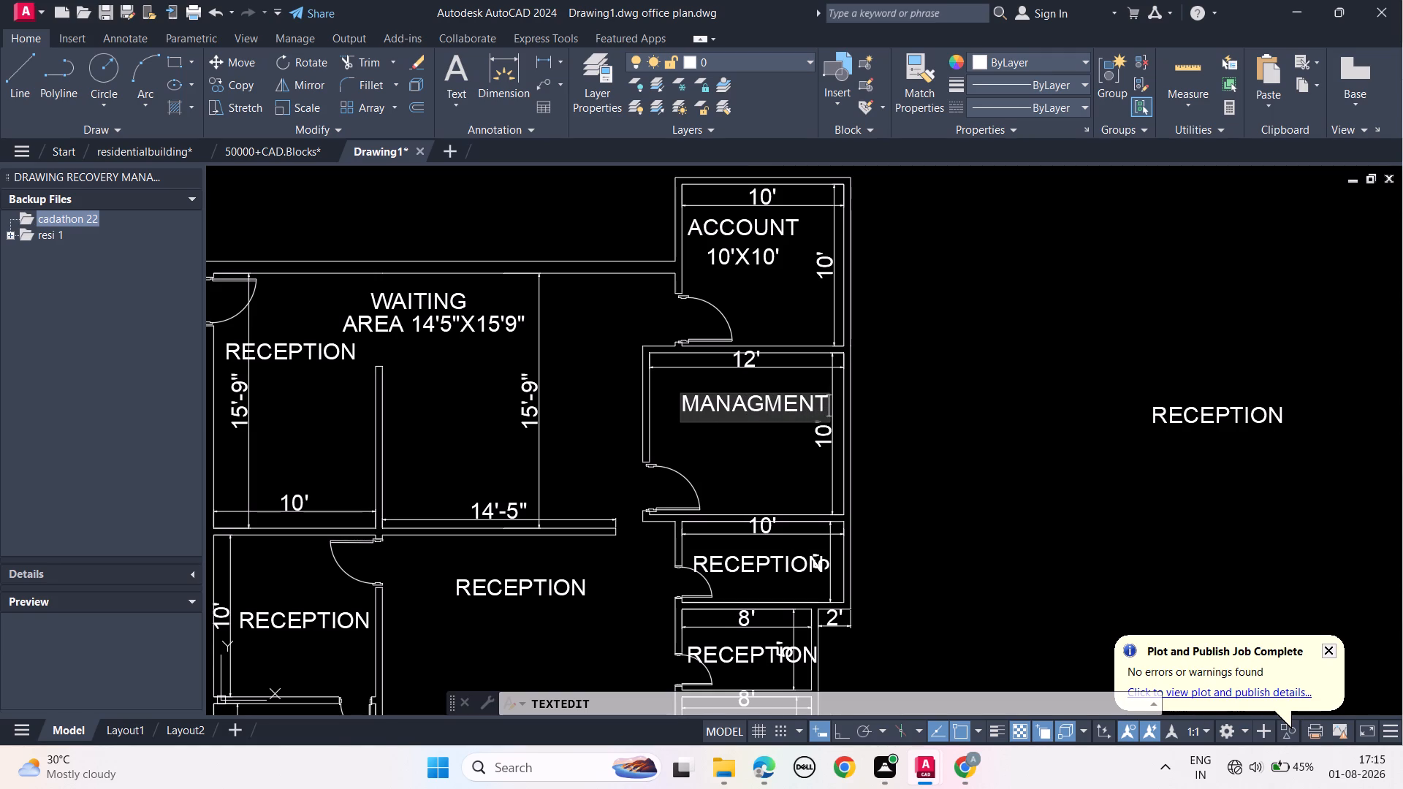
{"action": "key", "text": "BackSpace"}
{"action": "key", "text": "BackSpace"}
{"action": "key", "text": "BackSpace"}
{"action": "key", "text": "BackSpace"}
{"action": "key", "text": "BackSpace"}
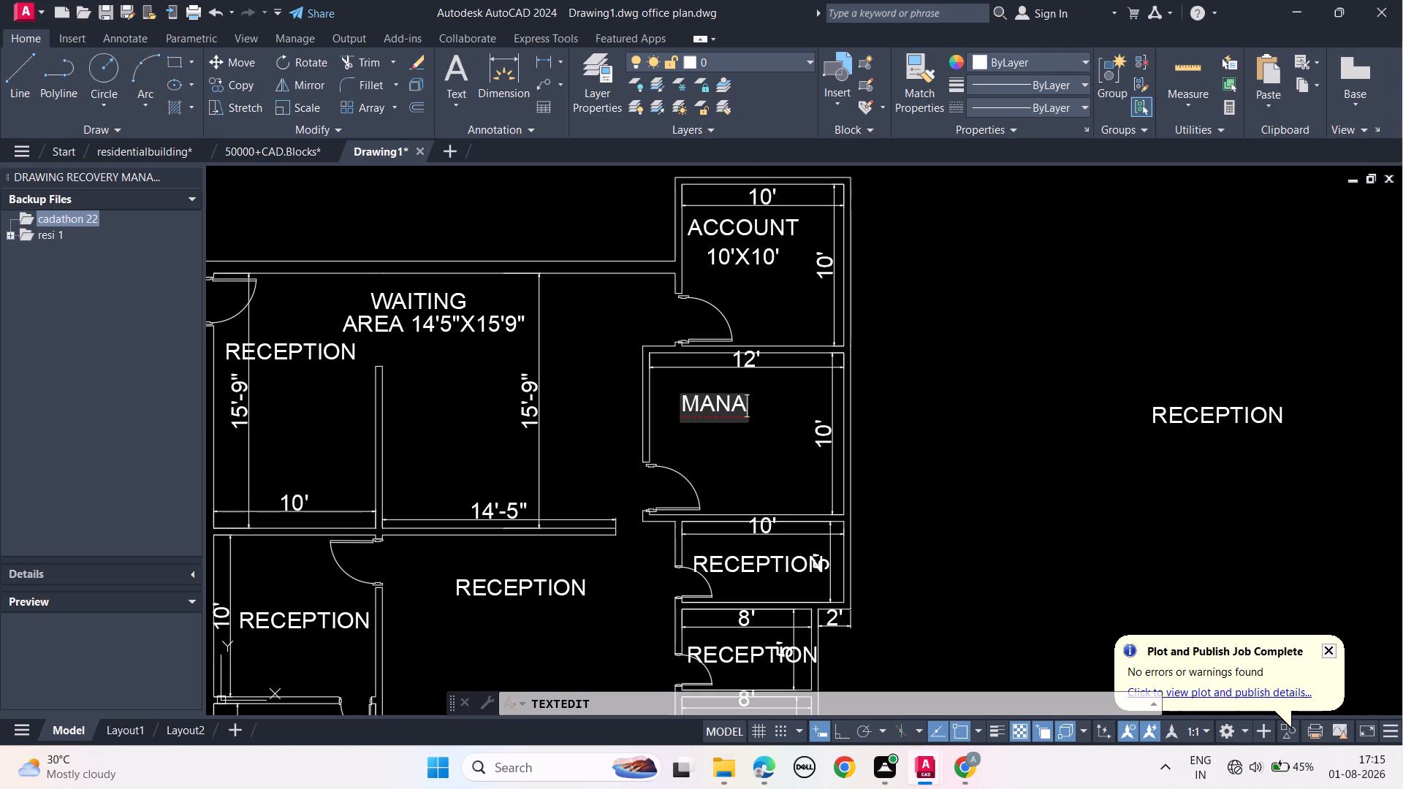
{"action": "type", "text": "GER"}
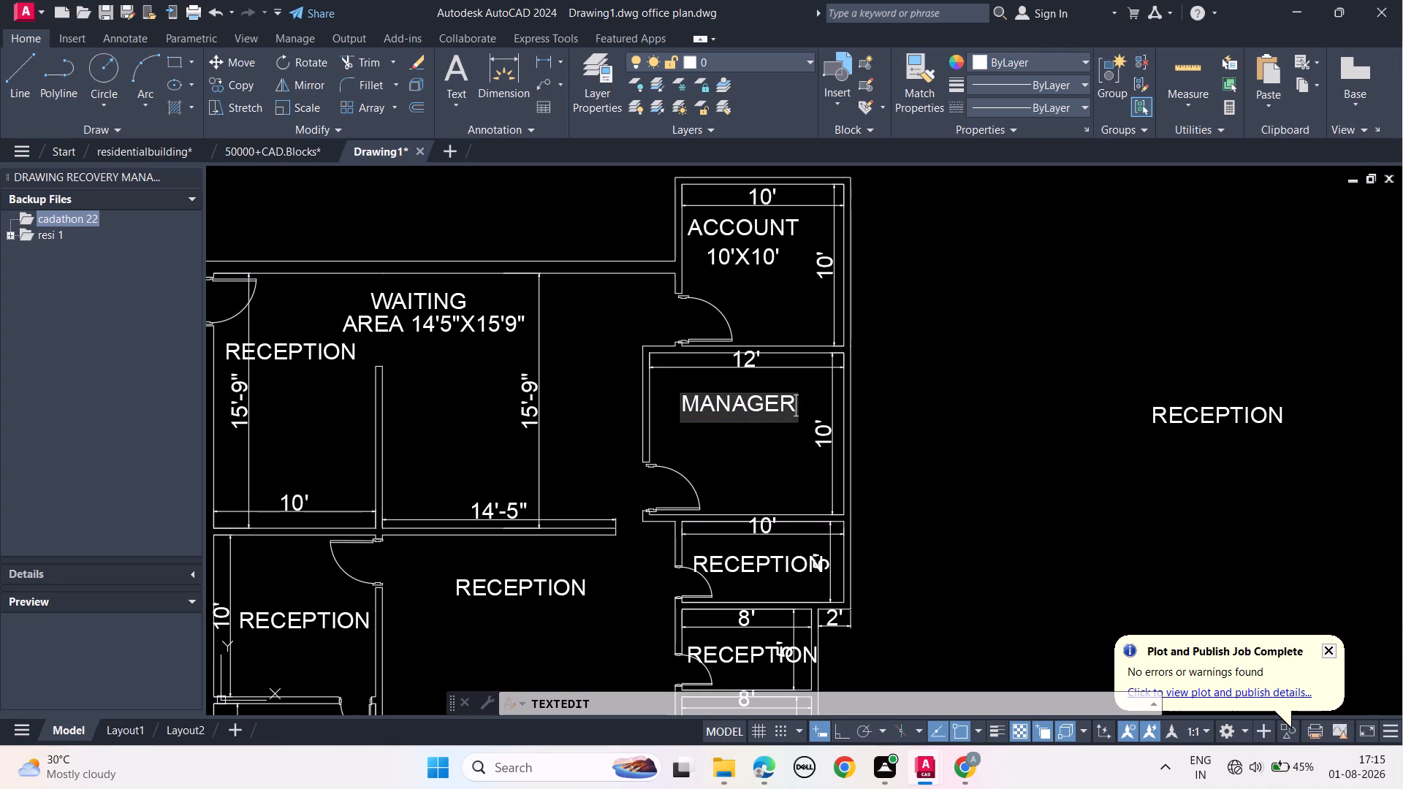
{"action": "key", "text": "space"}
{"action": "type", "text": "ROOM"}
{"action": "key", "text": "Return"}
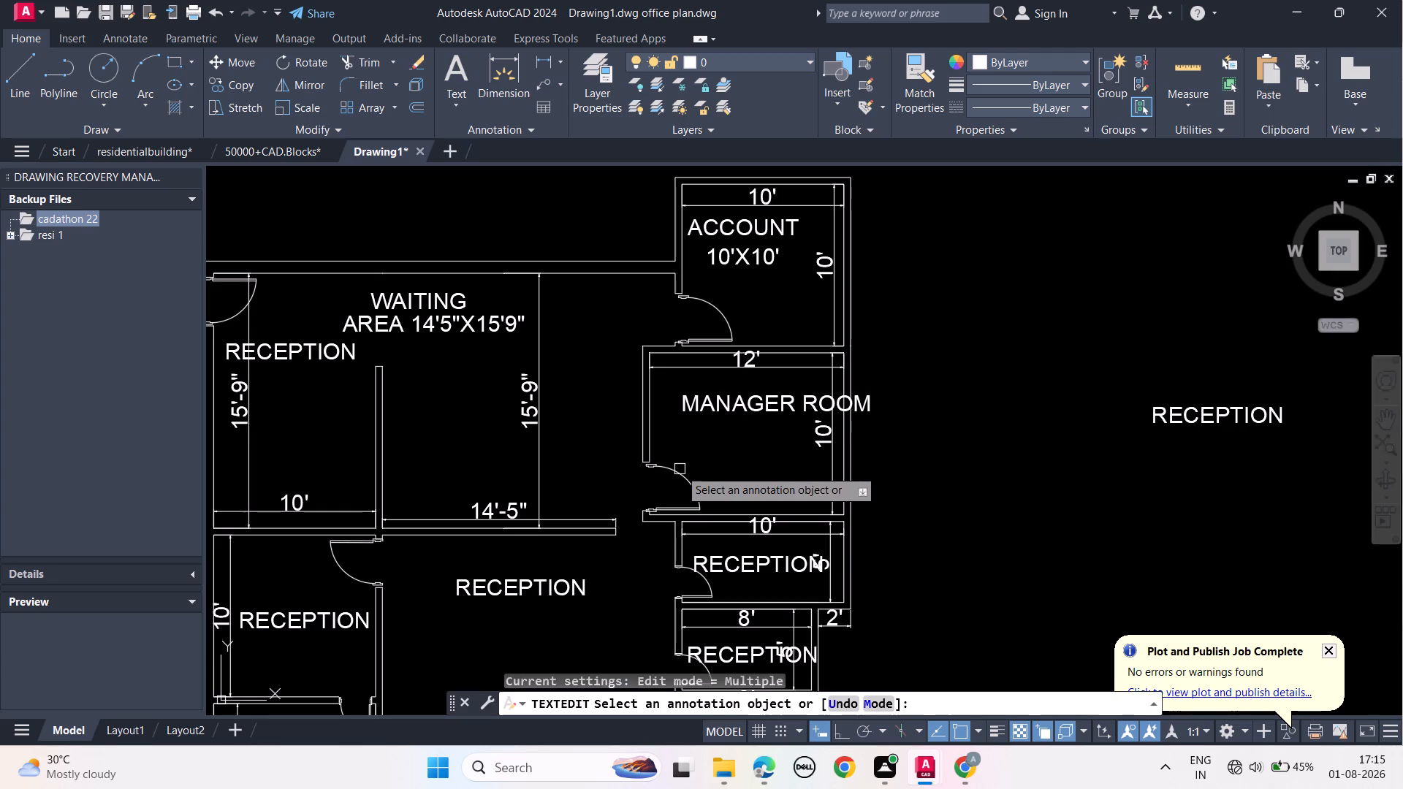
{"action": "key", "text": "Escape"}
{"action": "key", "text": "Escape"}
Move the MANAGER ROOM text about 2' west and slightly north so it fits between the room's side walls.
{"action": "left_click", "coordinate": [710, 411]}
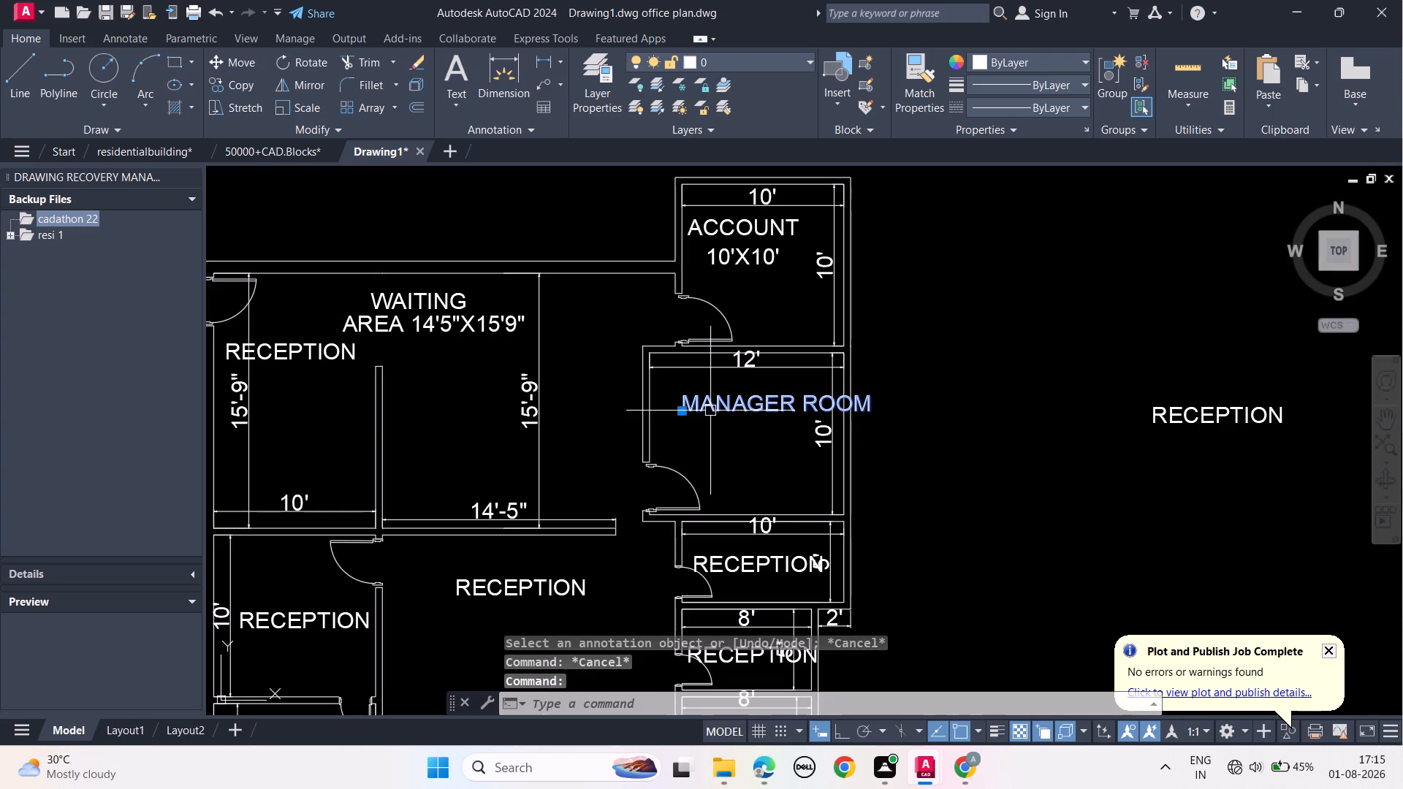
{"action": "type", "text": "MO"}
{"action": "left_click", "coordinate": [764, 464]}
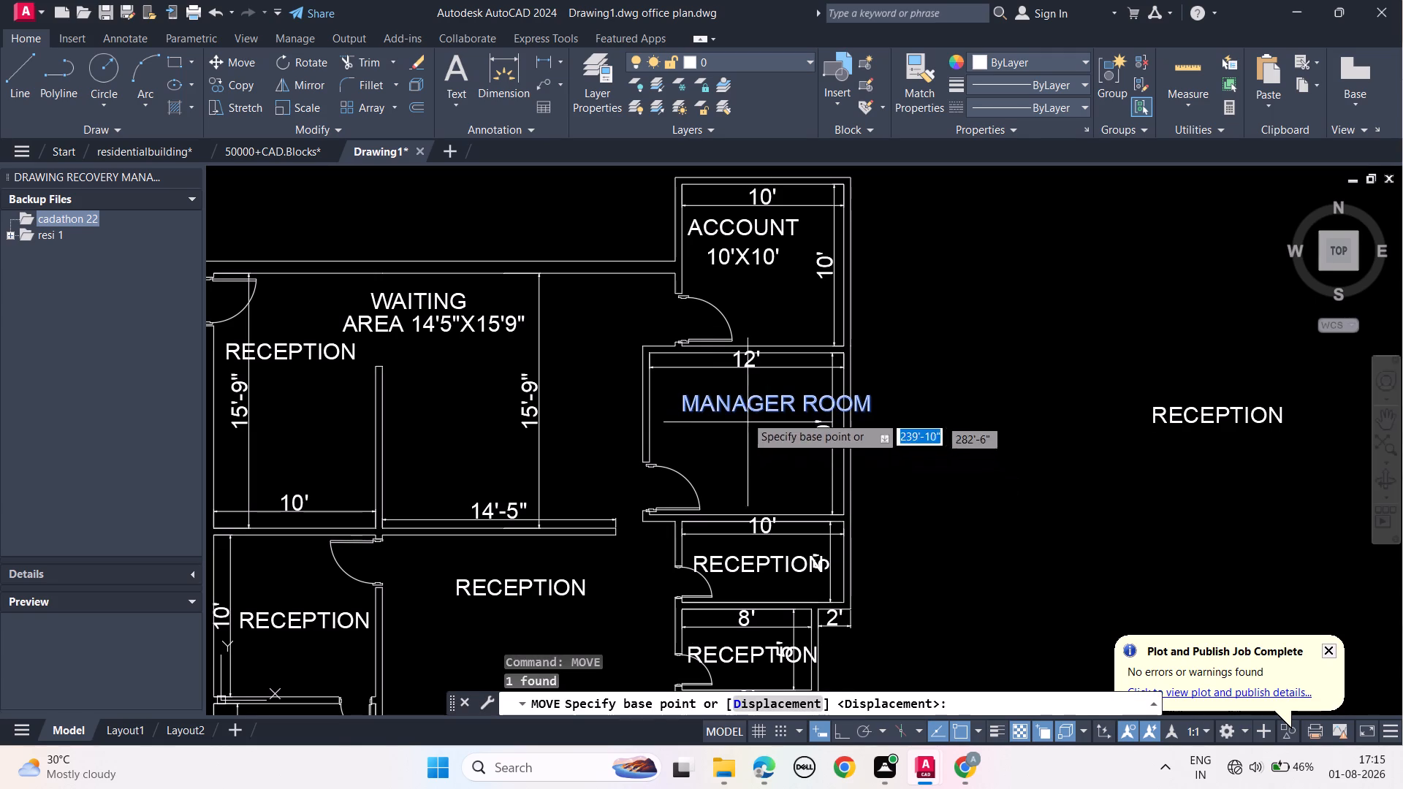
{"action": "left_click", "coordinate": [739, 405]}
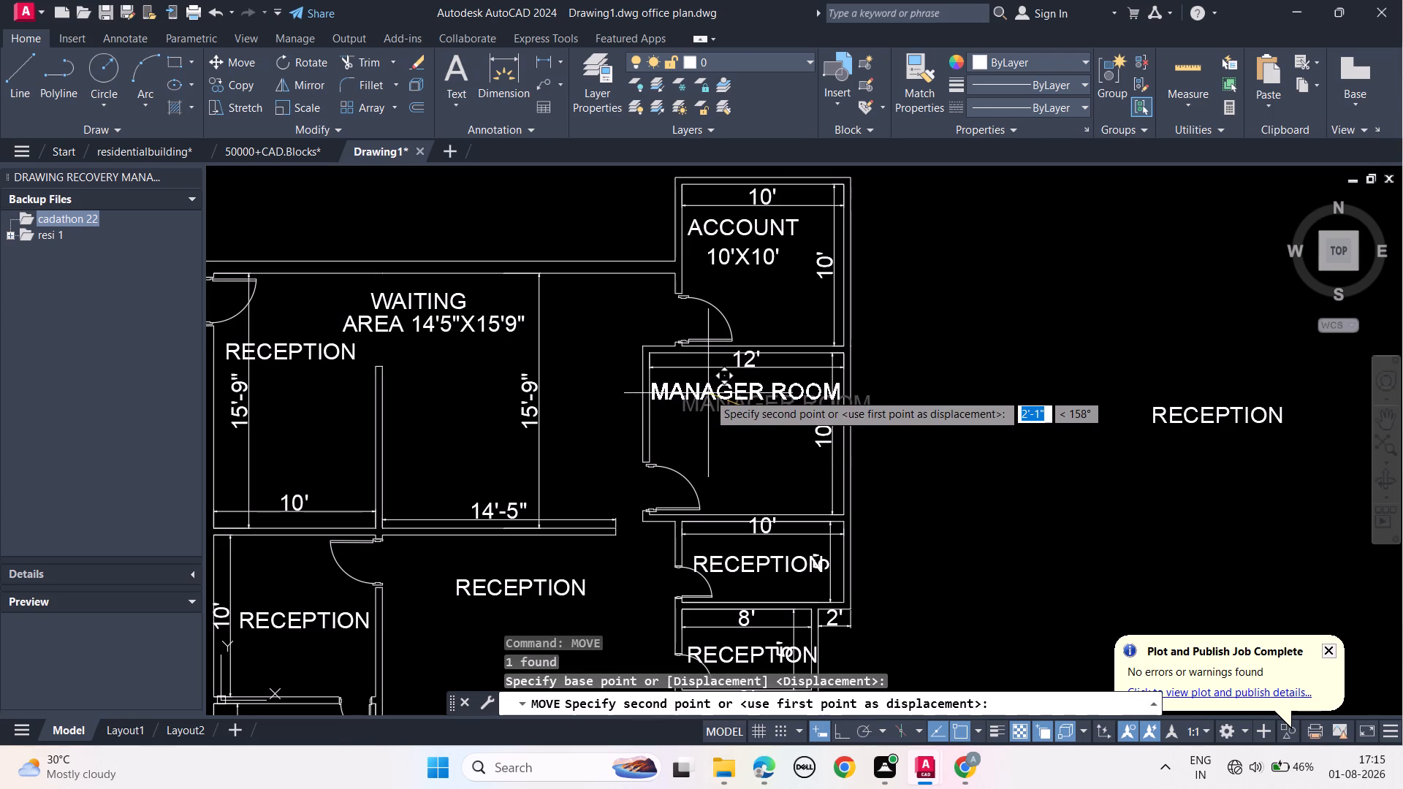
{"action": "left_click", "coordinate": [708, 393]}
{"action": "key", "text": "Escape"}
{"action": "key", "text": "Escape"}
{"action": "key", "text": "Escape"}
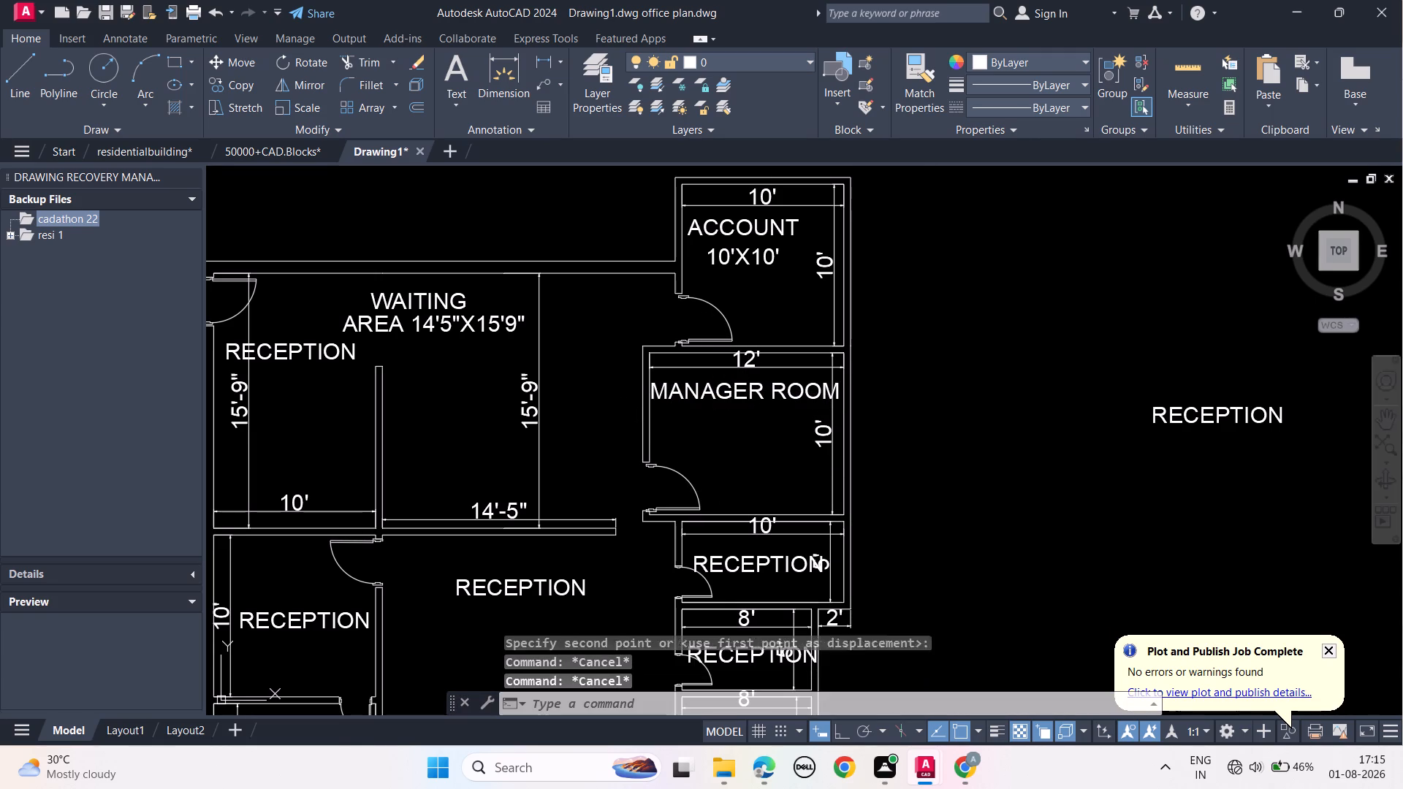
{"action": "key", "text": "Escape"}
Paste a copy of the WAITING text beneath MANAGER ROOM and change it to "12'X10'".
{"action": "key", "text": "ctrl+v"}
{"action": "left_click", "coordinate": [699, 430]}
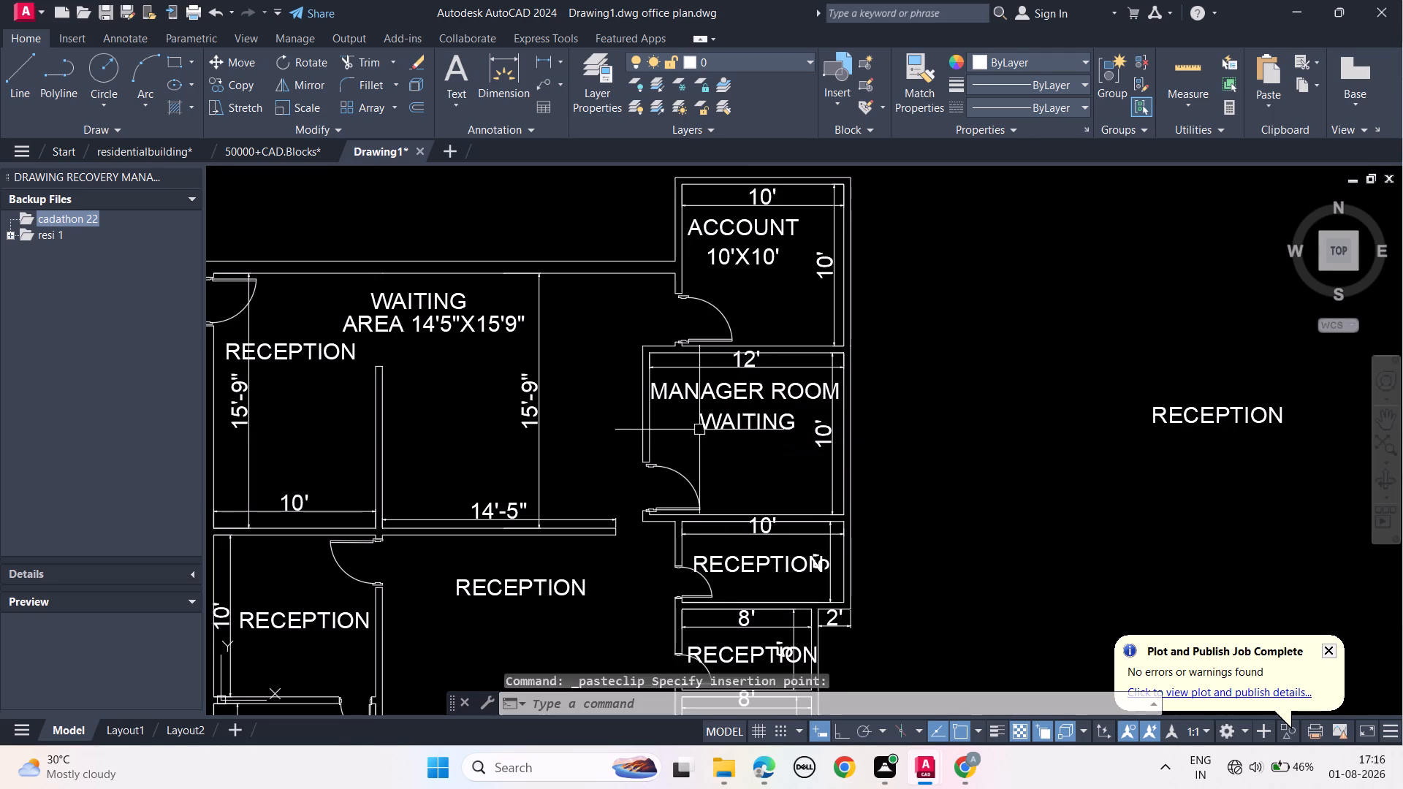
{"action": "key", "text": "Escape"}
{"action": "key", "text": "Escape"}
{"action": "left_click", "coordinate": [715, 416]}
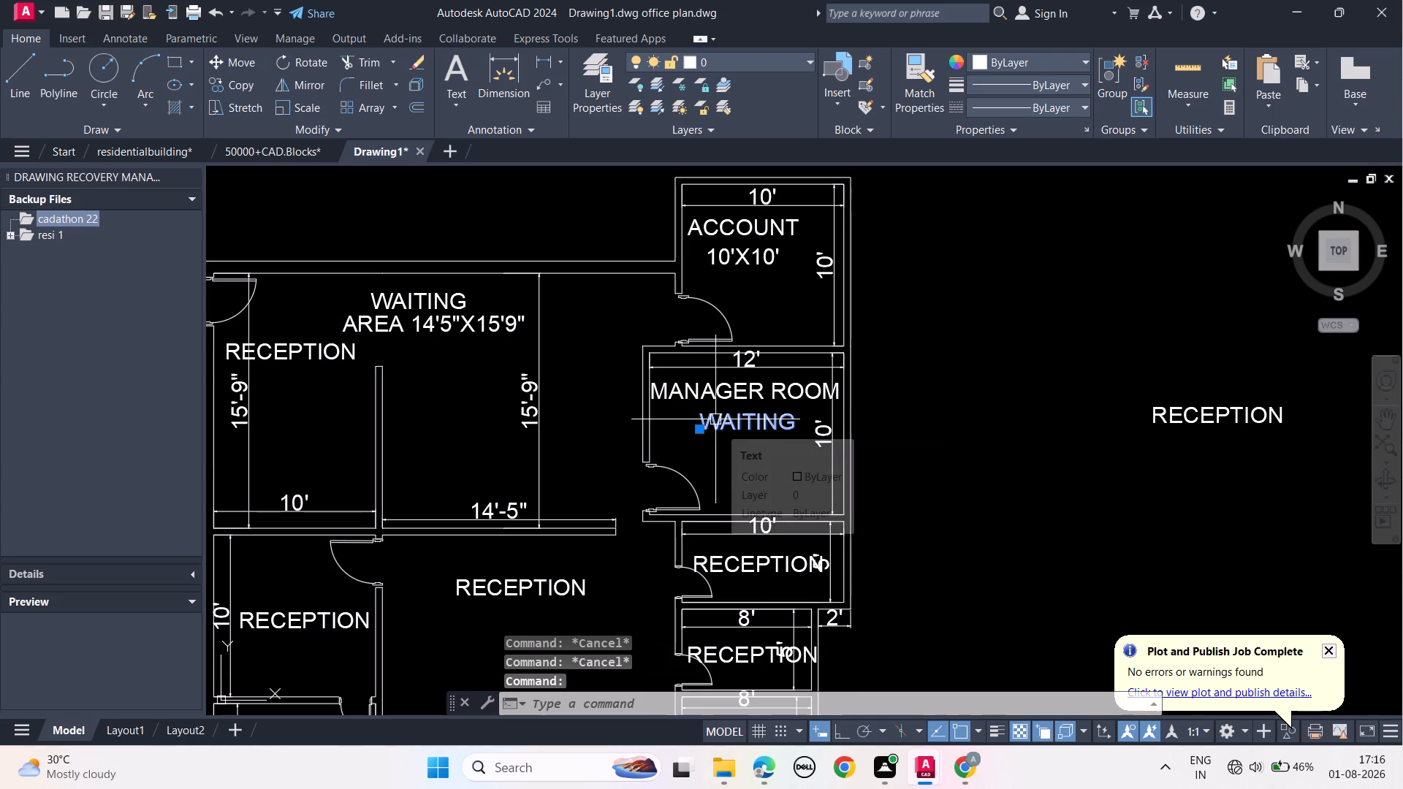
{"action": "double_click", "coordinate": [717, 420]}
{"action": "double_click", "coordinate": [726, 420]}
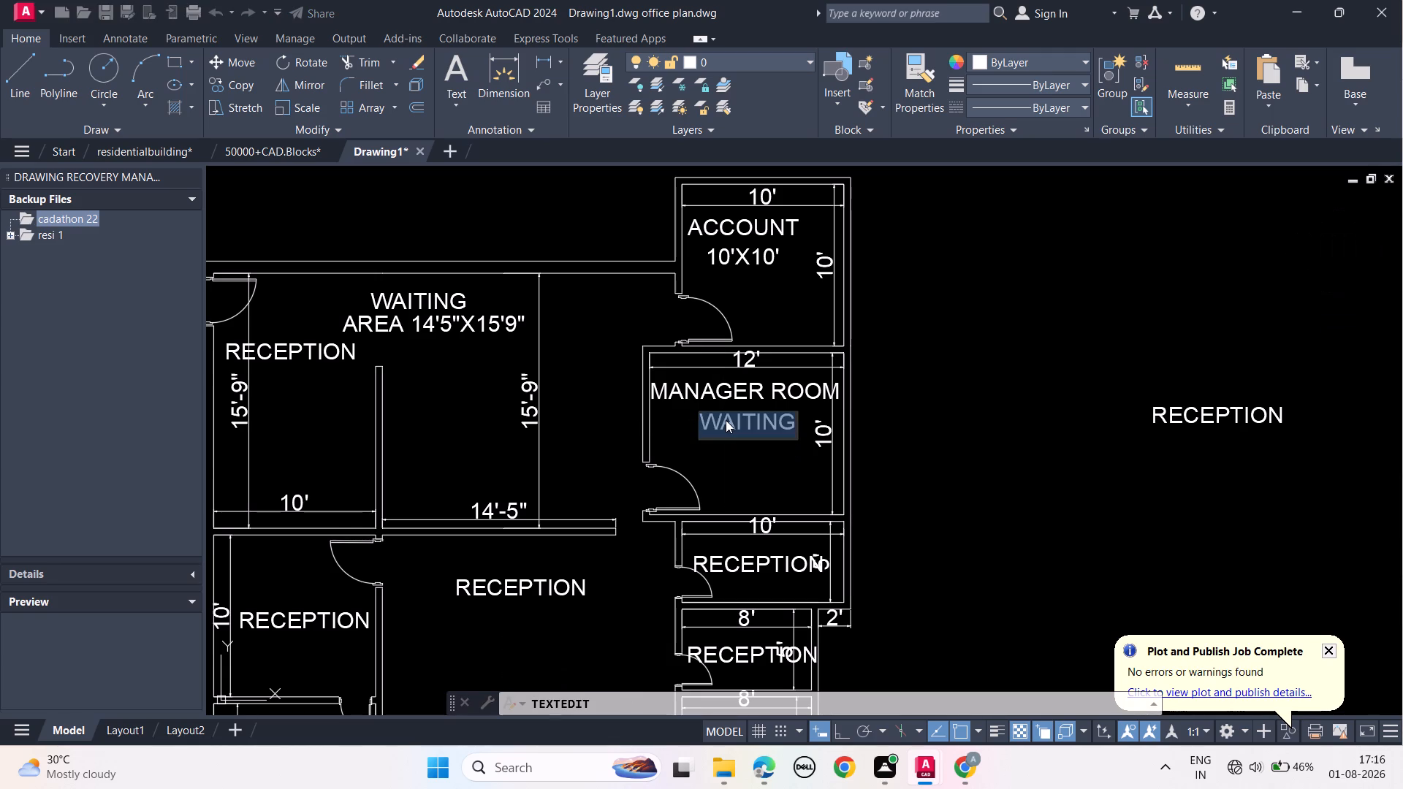
{"action": "key", "text": "Delete"}
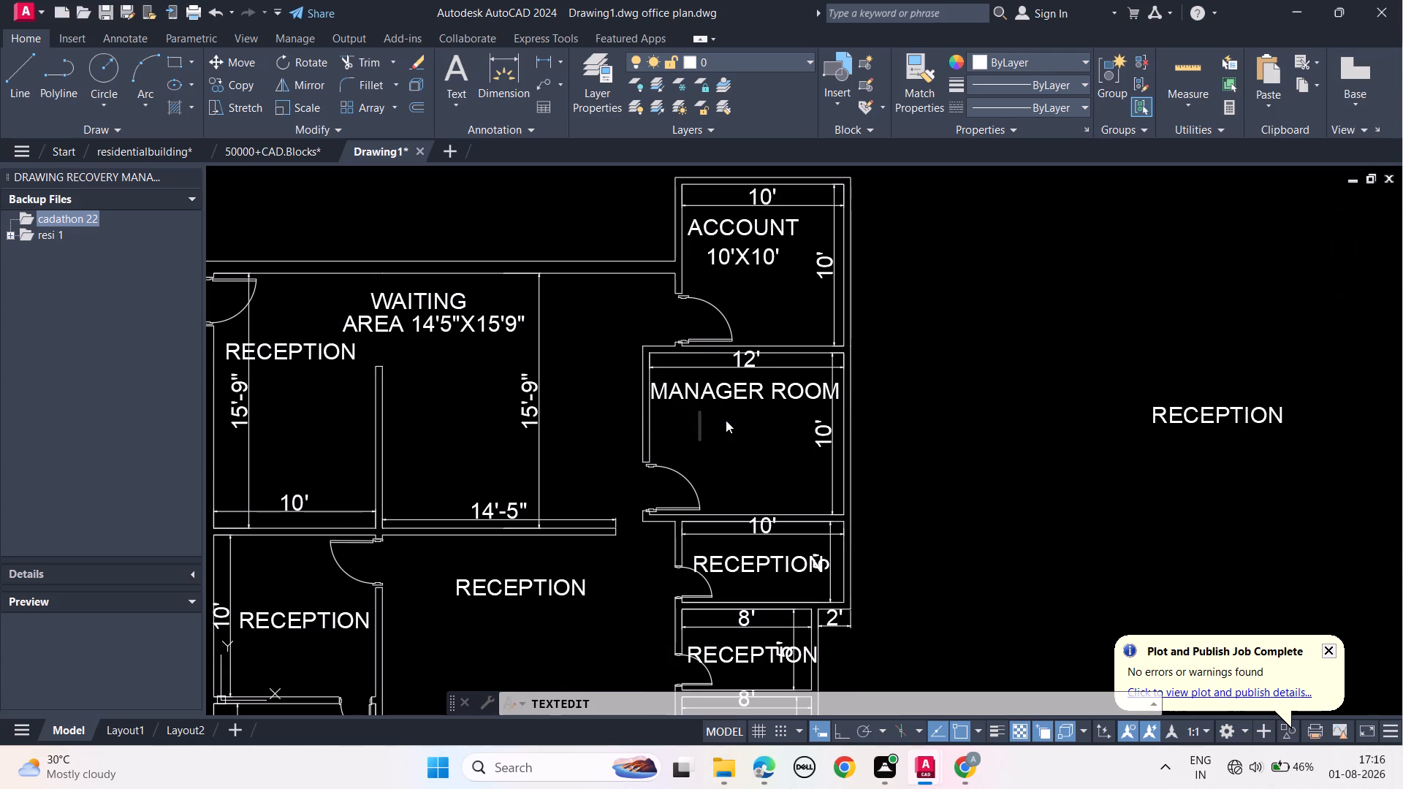
{"action": "type", "text": "12'"}
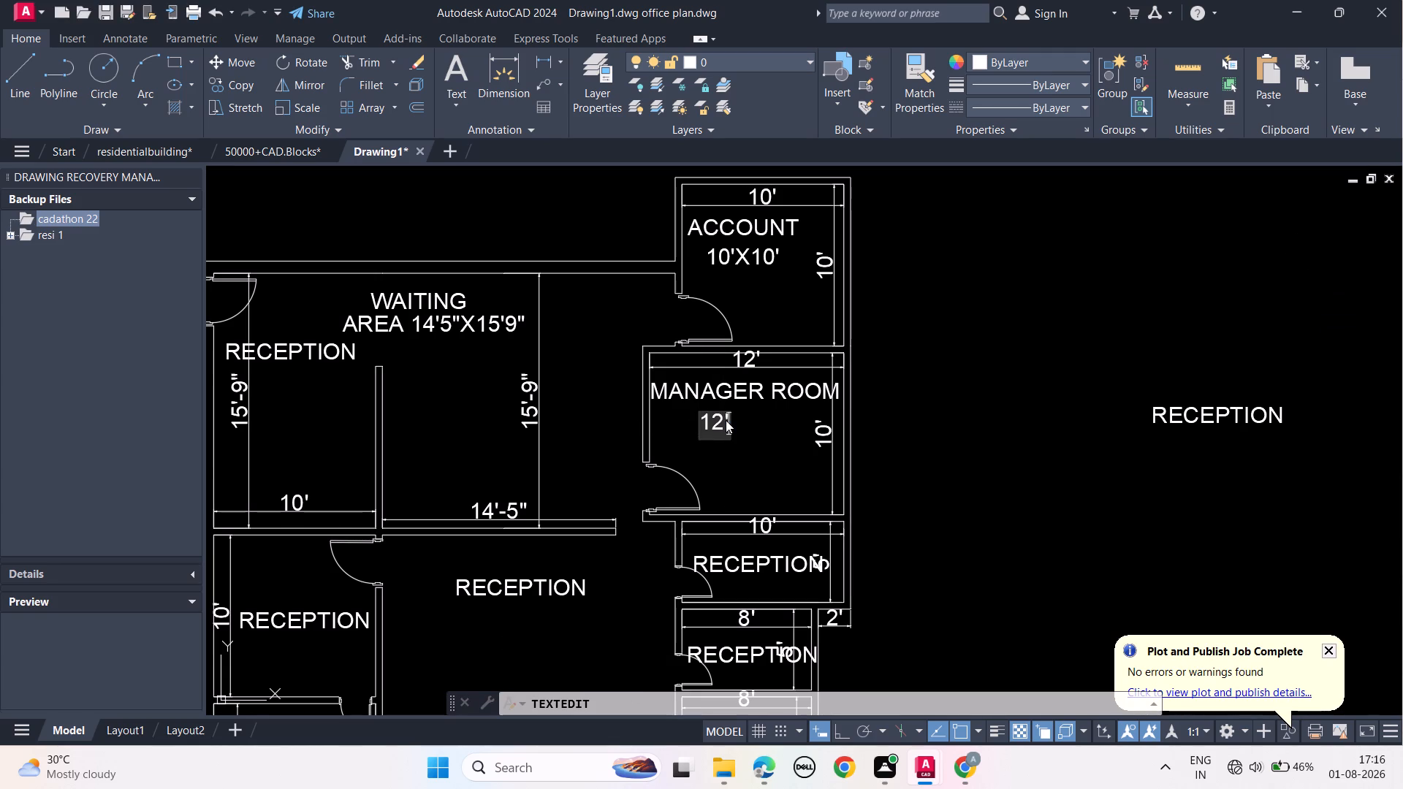
{"action": "key", "text": "x"}
{"action": "type", "text": "10'"}
{"action": "key", "text": "Return"}
{"action": "key", "text": "Escape"}
{"action": "key", "text": "Escape"}
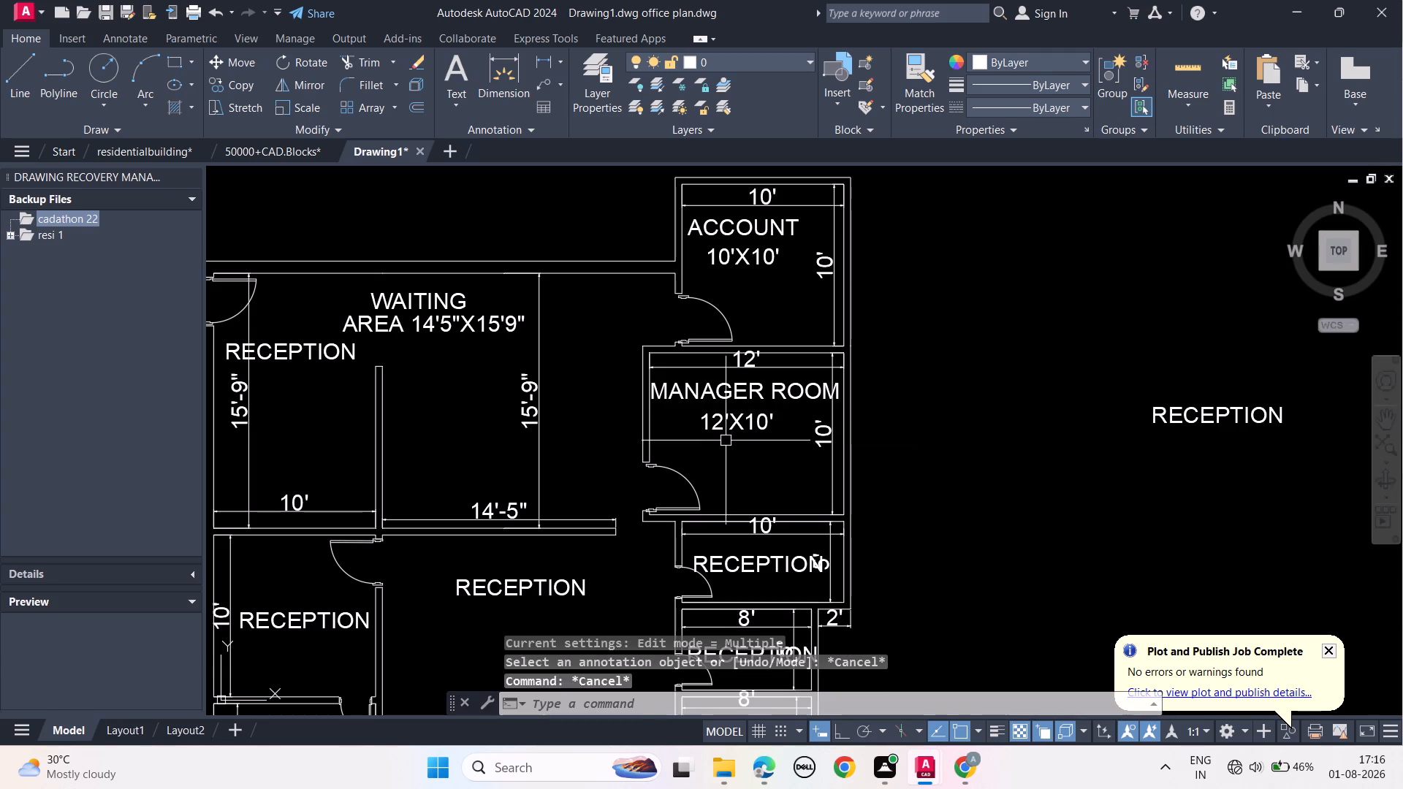
Replace the RECEPTION text in the 10' x 5' room south of the manager room with "HE TOILET".
{"action": "scroll", "coordinate": [726, 447], "scroll_direction": "down", "scroll_amount": 1}
{"action": "middle_click_drag", "start_coordinate": [733, 464], "coordinate": [735, 379]}
{"action": "scroll", "coordinate": [734, 473], "scroll_direction": "up", "scroll_amount": 2}
{"action": "middle_click_drag", "start_coordinate": [753, 402], "coordinate": [747, 447]}
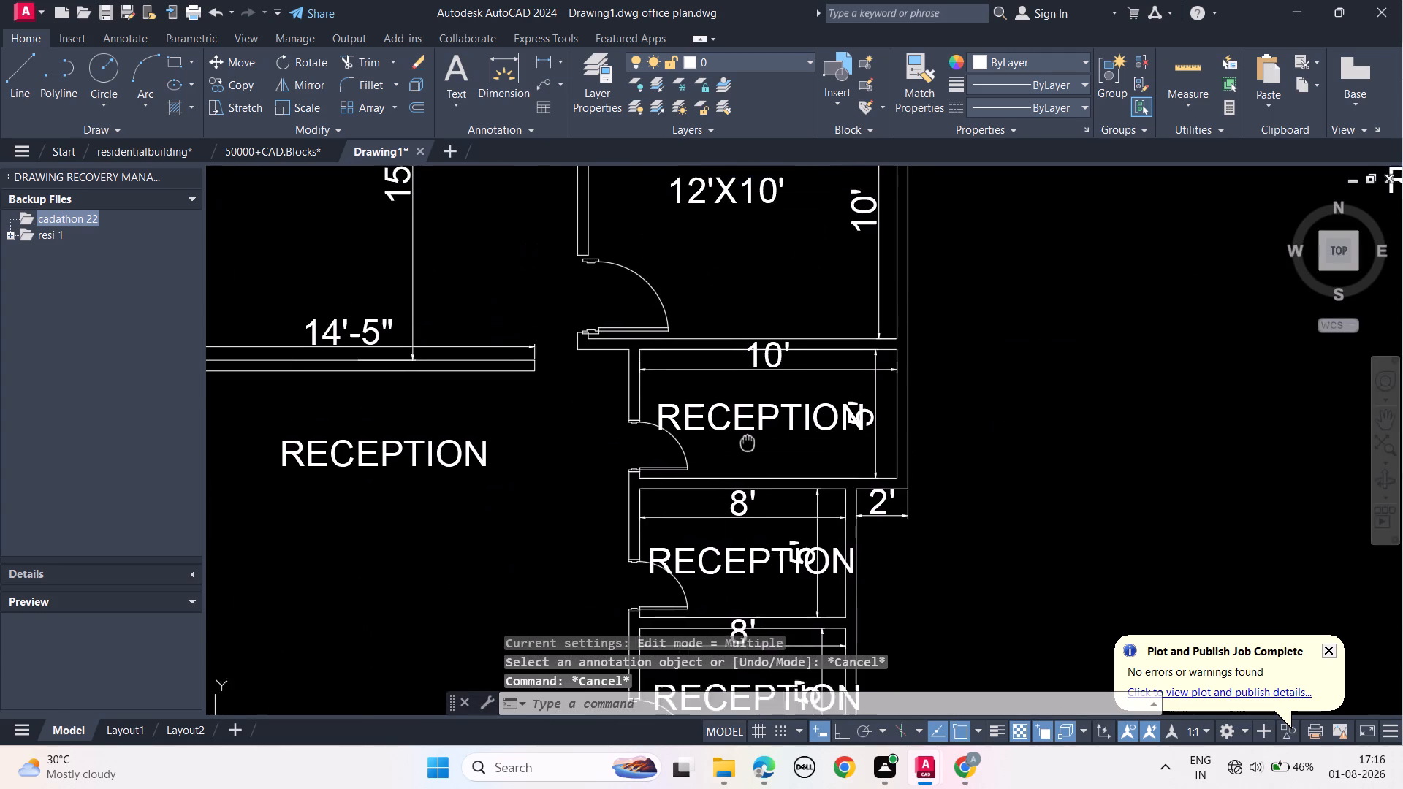
{"action": "middle_click_drag", "start_coordinate": [747, 447], "coordinate": [744, 468]}
{"action": "double_click", "coordinate": [731, 440]}
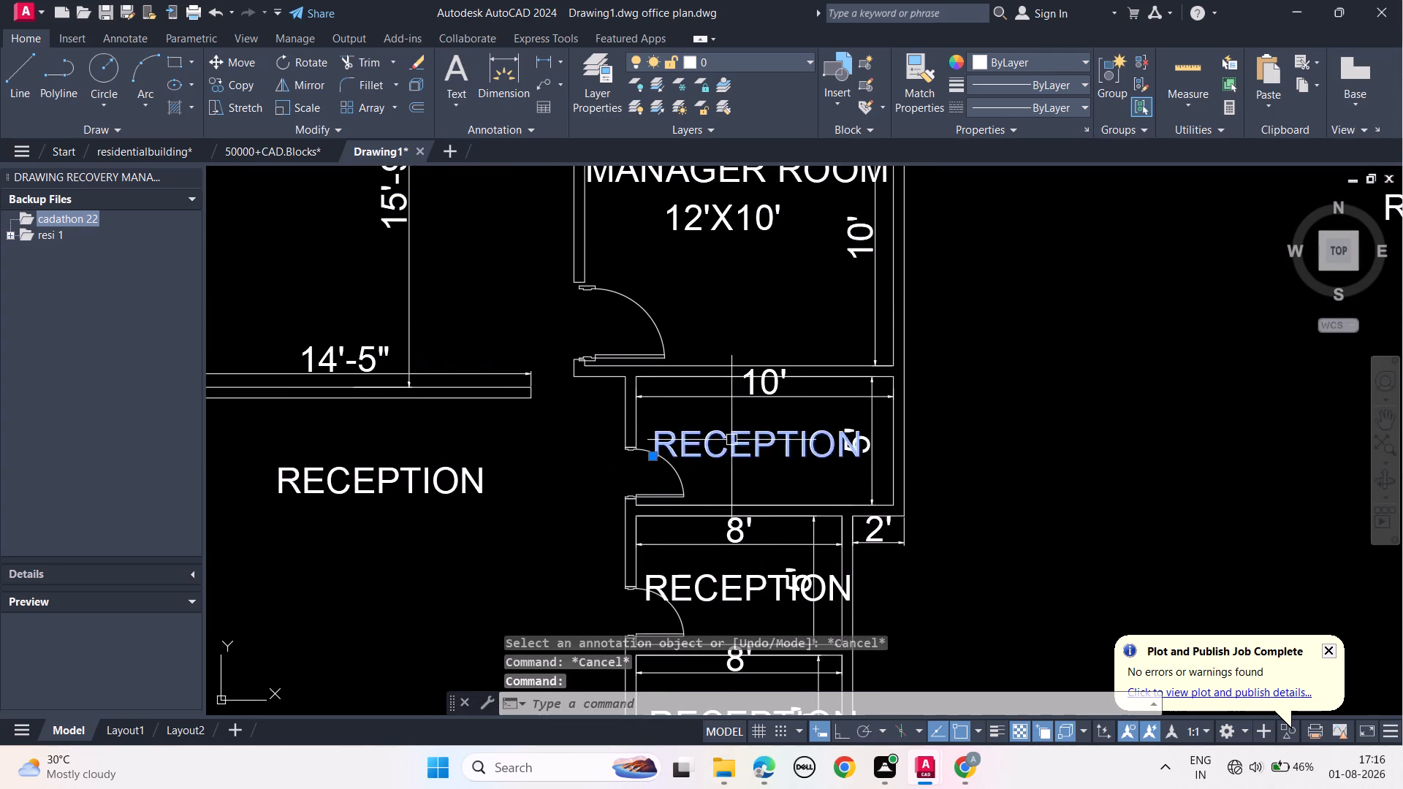
{"action": "key", "text": "Delete"}
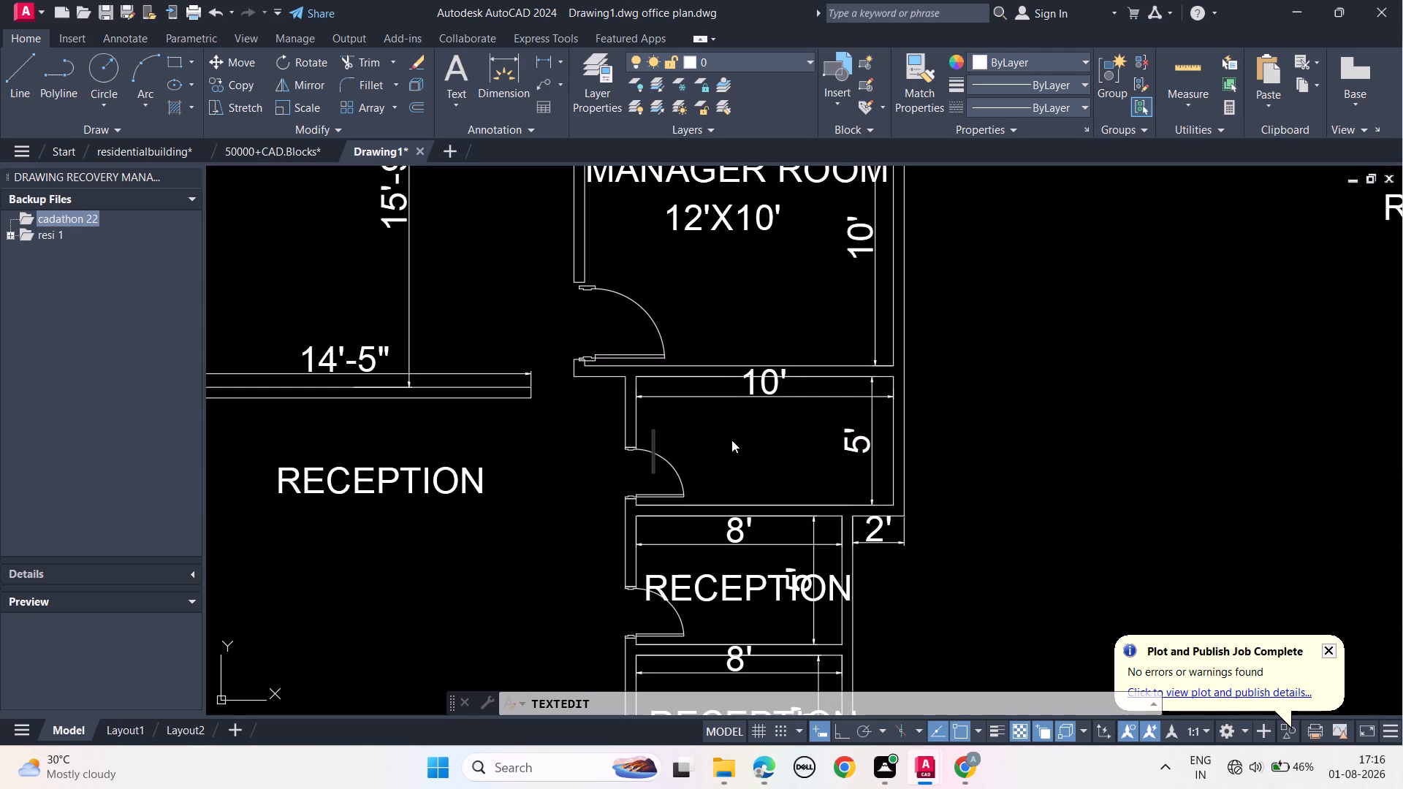
{"action": "type", "text": "HE"}
{"action": "key", "text": "space"}
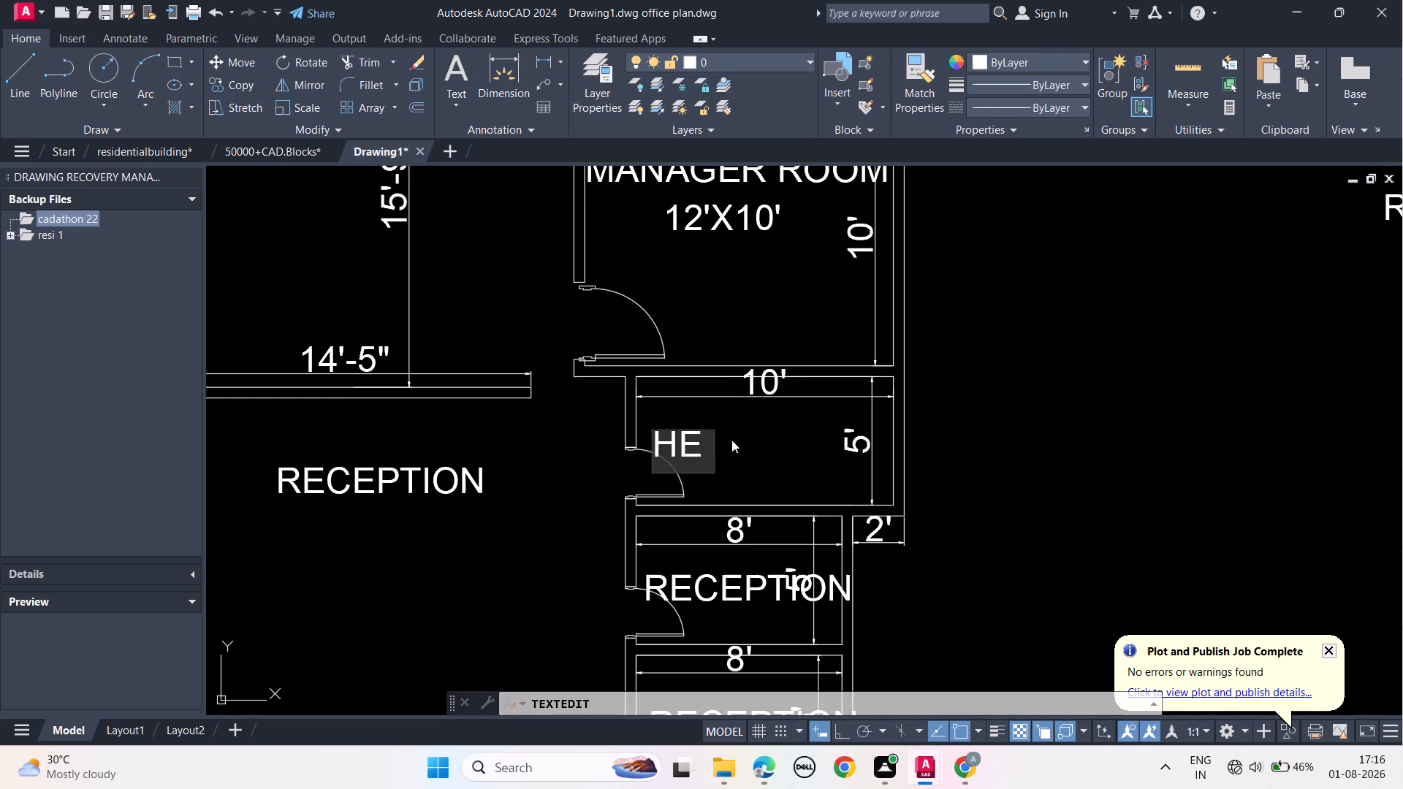
{"action": "key", "text": "t"}
{"action": "type", "text": "OILET"}
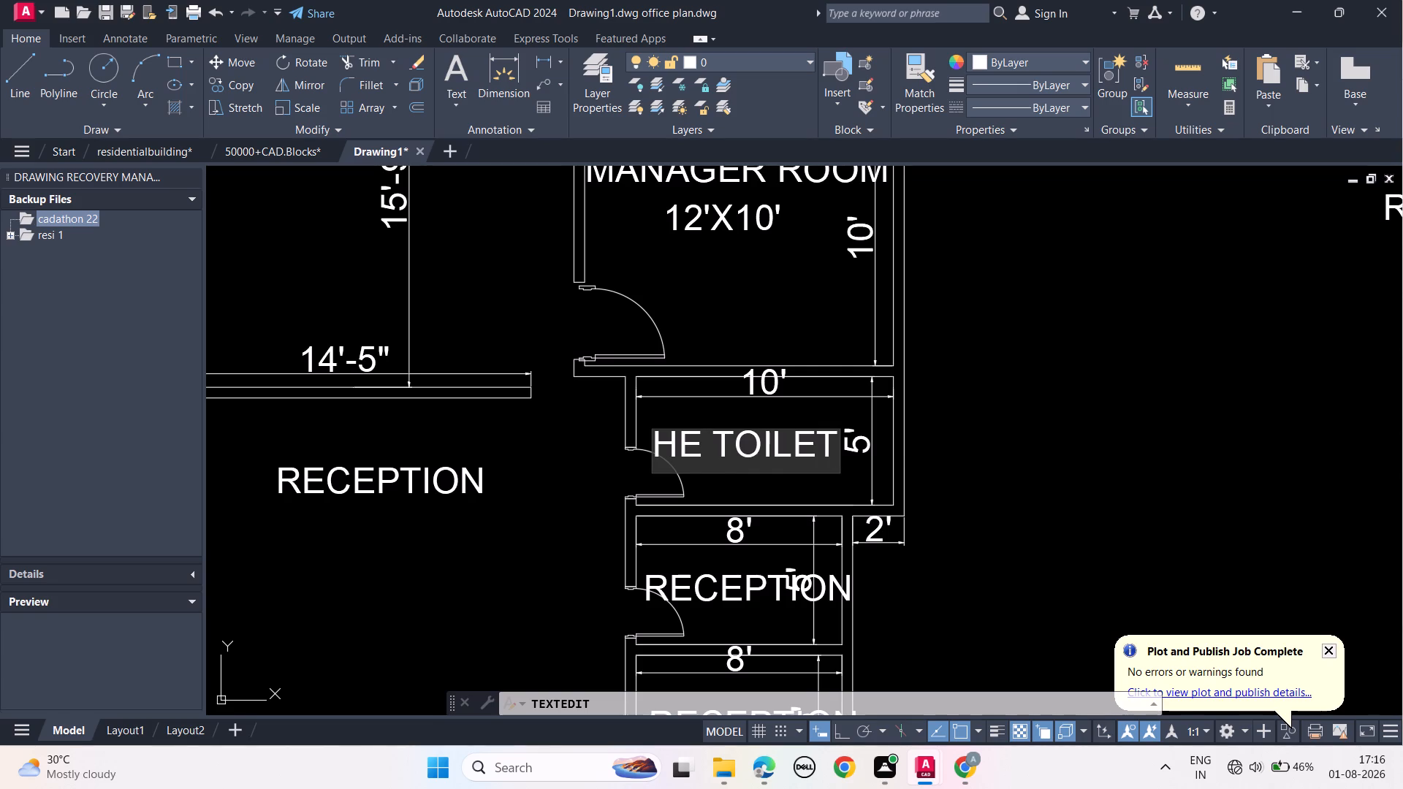
{"action": "key", "text": "Return"}
{"action": "key", "text": "Escape"}
{"action": "key", "text": "Escape"}
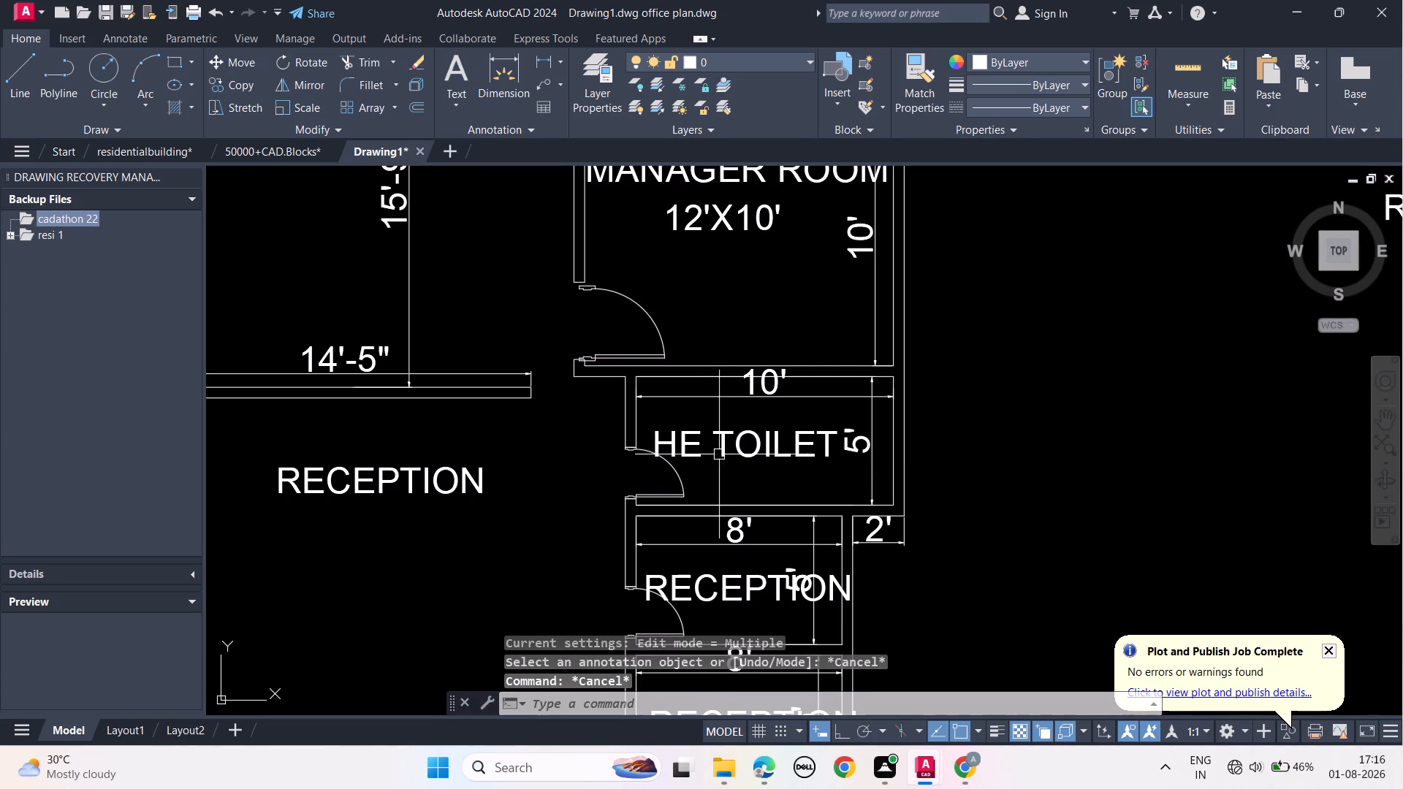
Move the HE TOILET text slightly north, just beneath the room's 10' dimension line.
{"action": "left_click", "coordinate": [723, 453]}
{"action": "type", "text": "MO"}
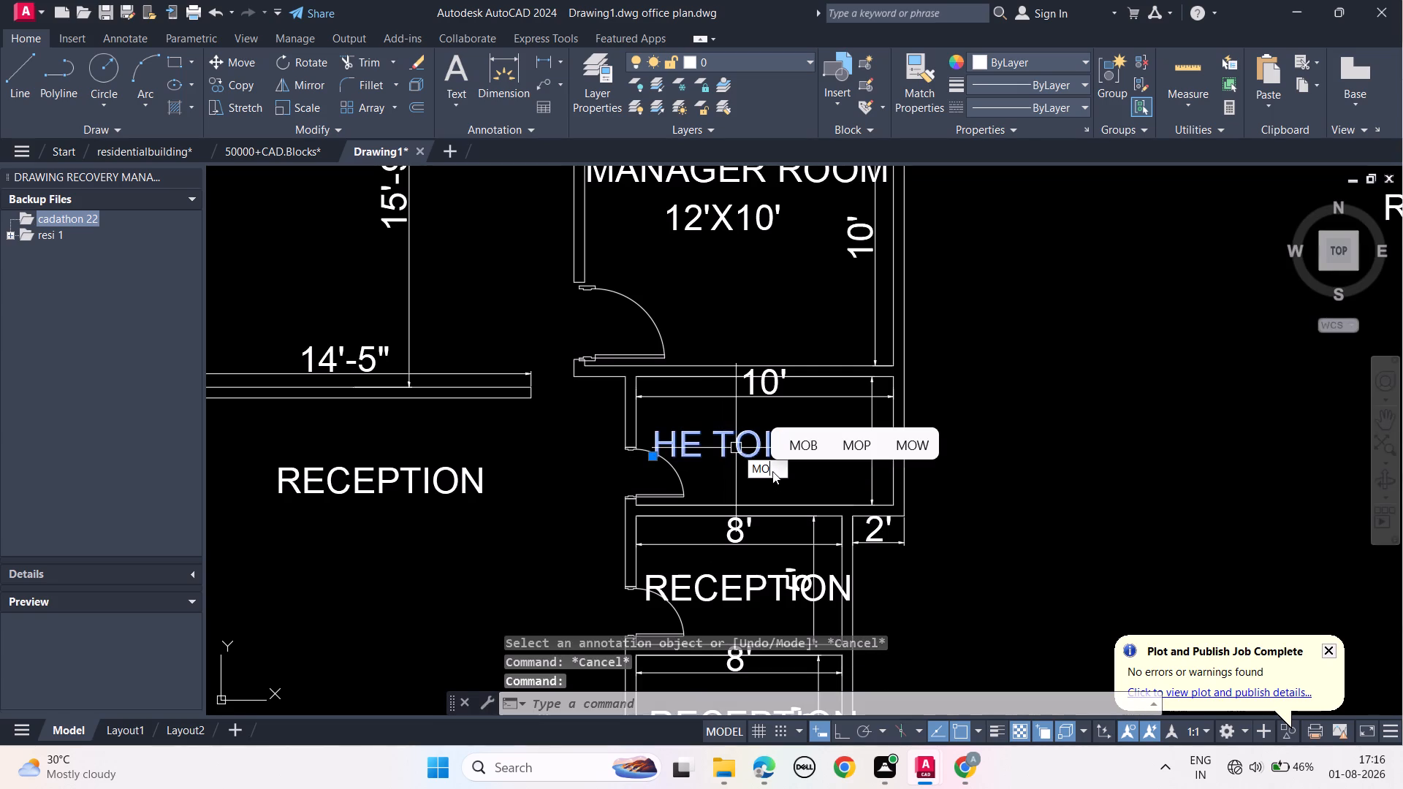
{"action": "left_click", "coordinate": [782, 498]}
{"action": "left_click", "coordinate": [745, 443]}
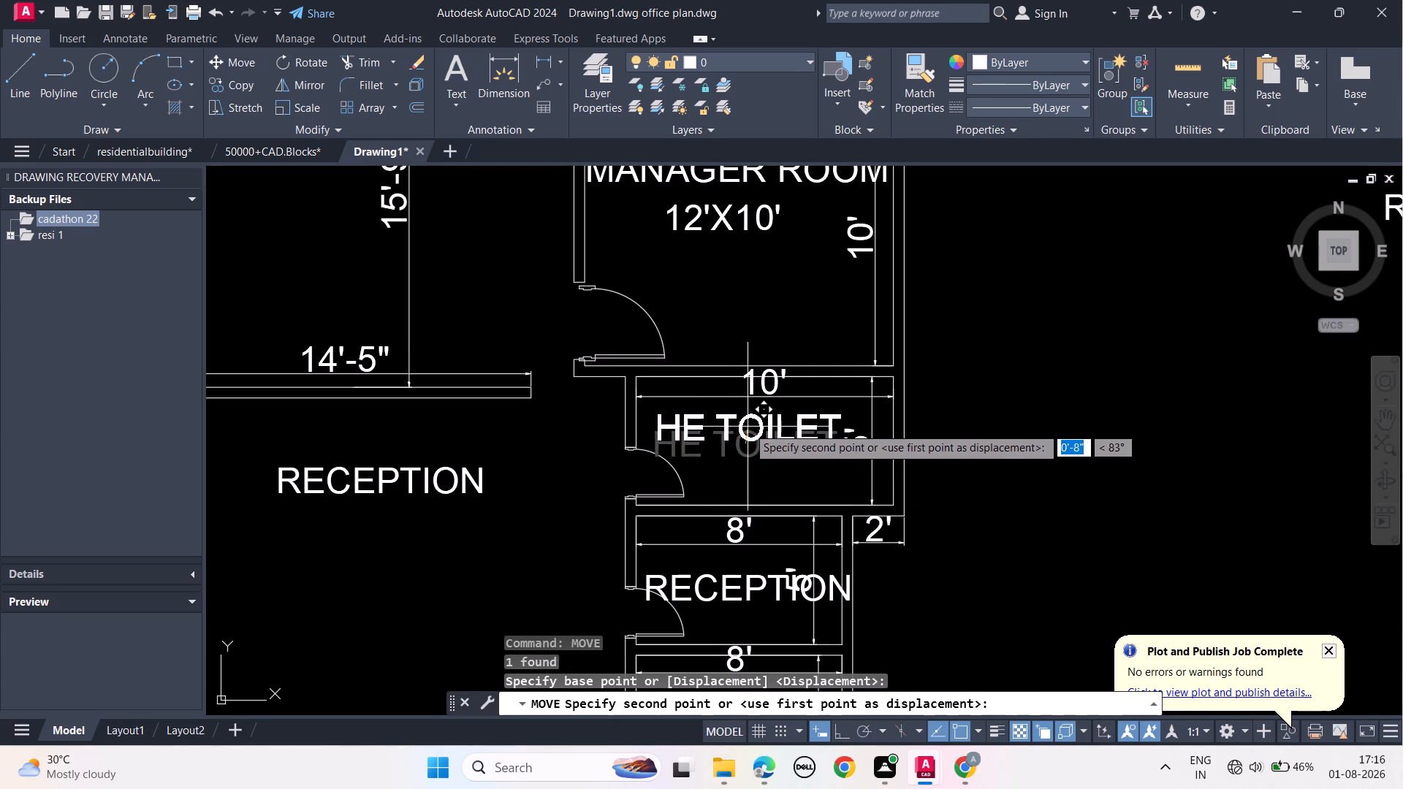
{"action": "left_click", "coordinate": [752, 417]}
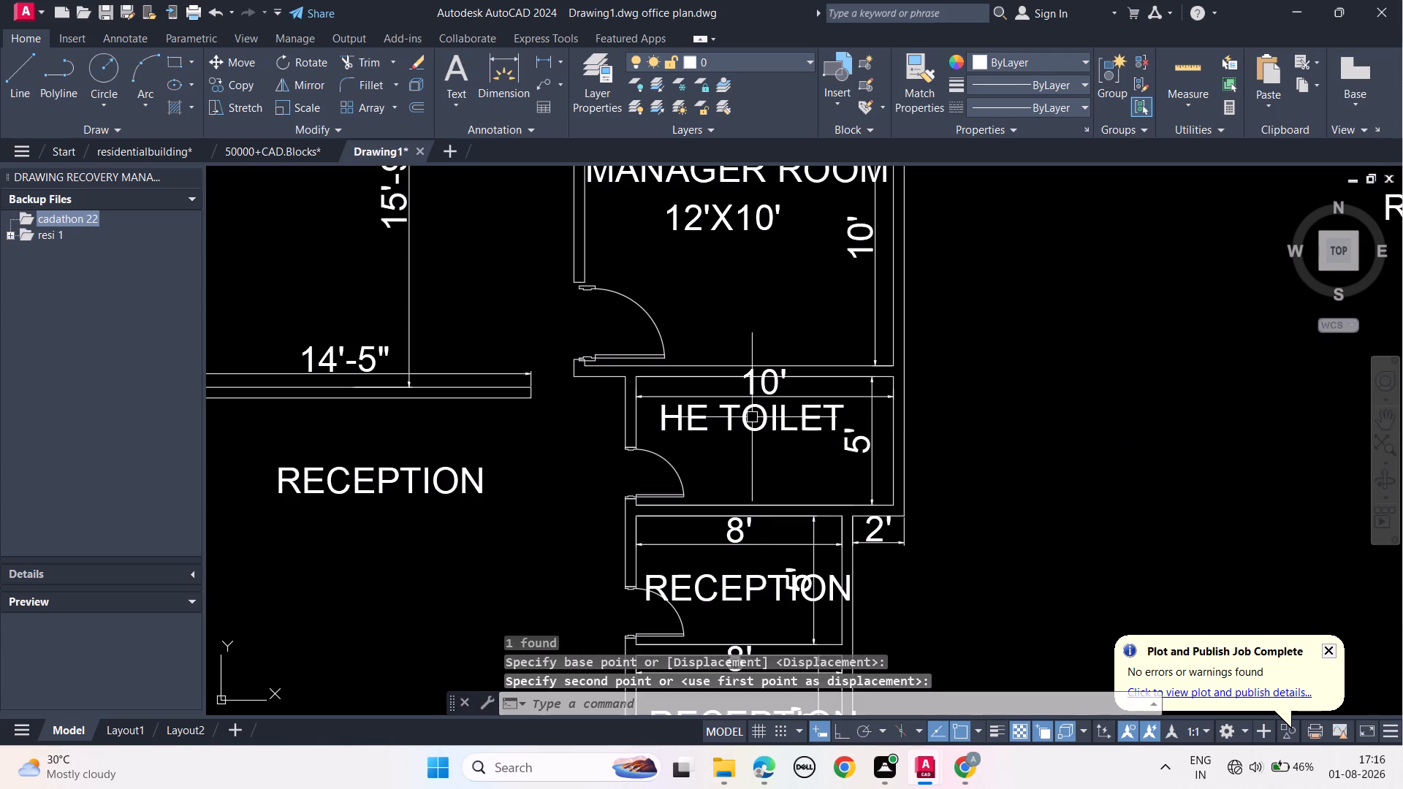
Delete the 10' vertical and 12' horizontal dimensions inside the manager room.
{"action": "key", "text": "Escape"}
{"action": "key", "text": "Escape"}
{"action": "key", "text": "Escape"}
{"action": "middle_click_drag", "start_coordinate": [782, 367], "coordinate": [772, 472]}
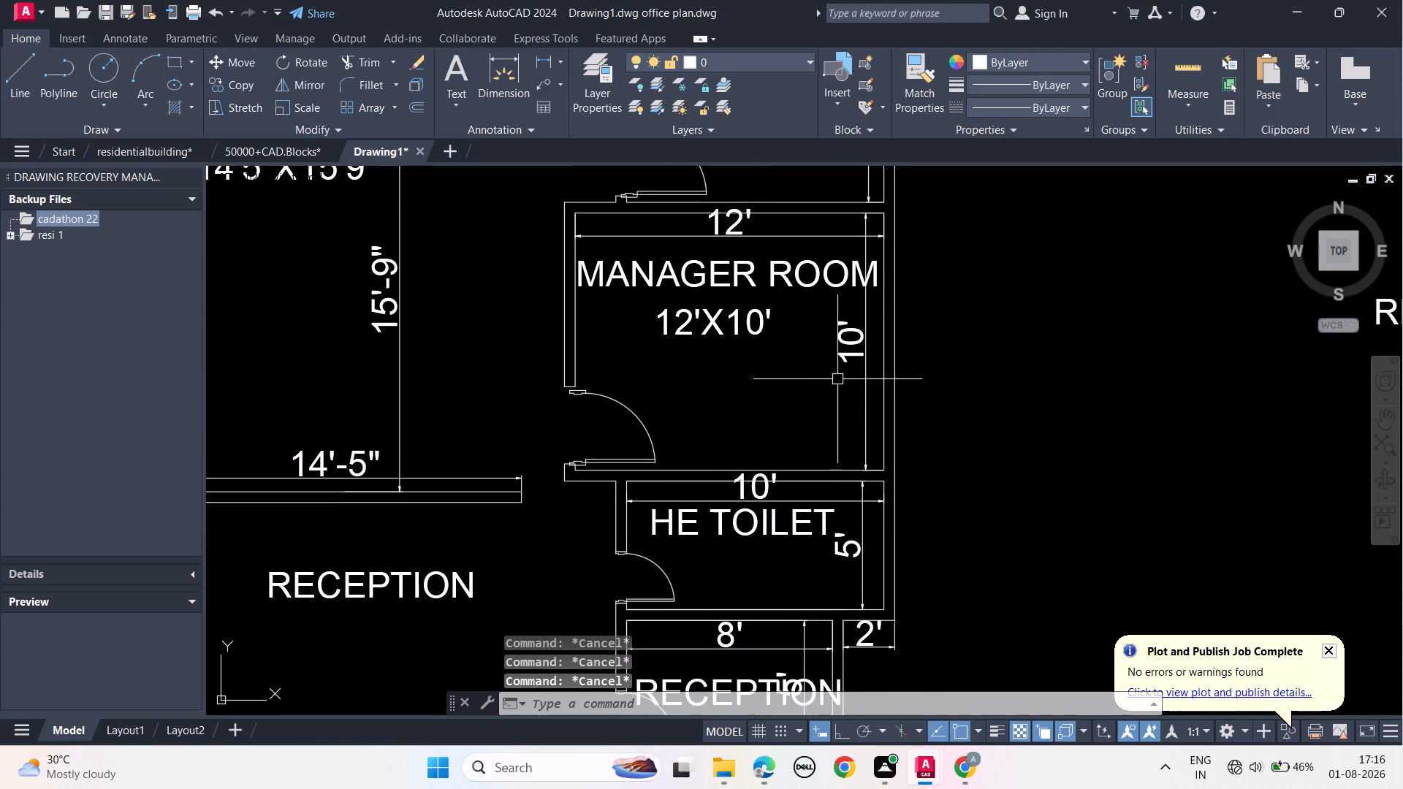
{"action": "left_click", "coordinate": [863, 371]}
{"action": "key", "text": "Delete"}
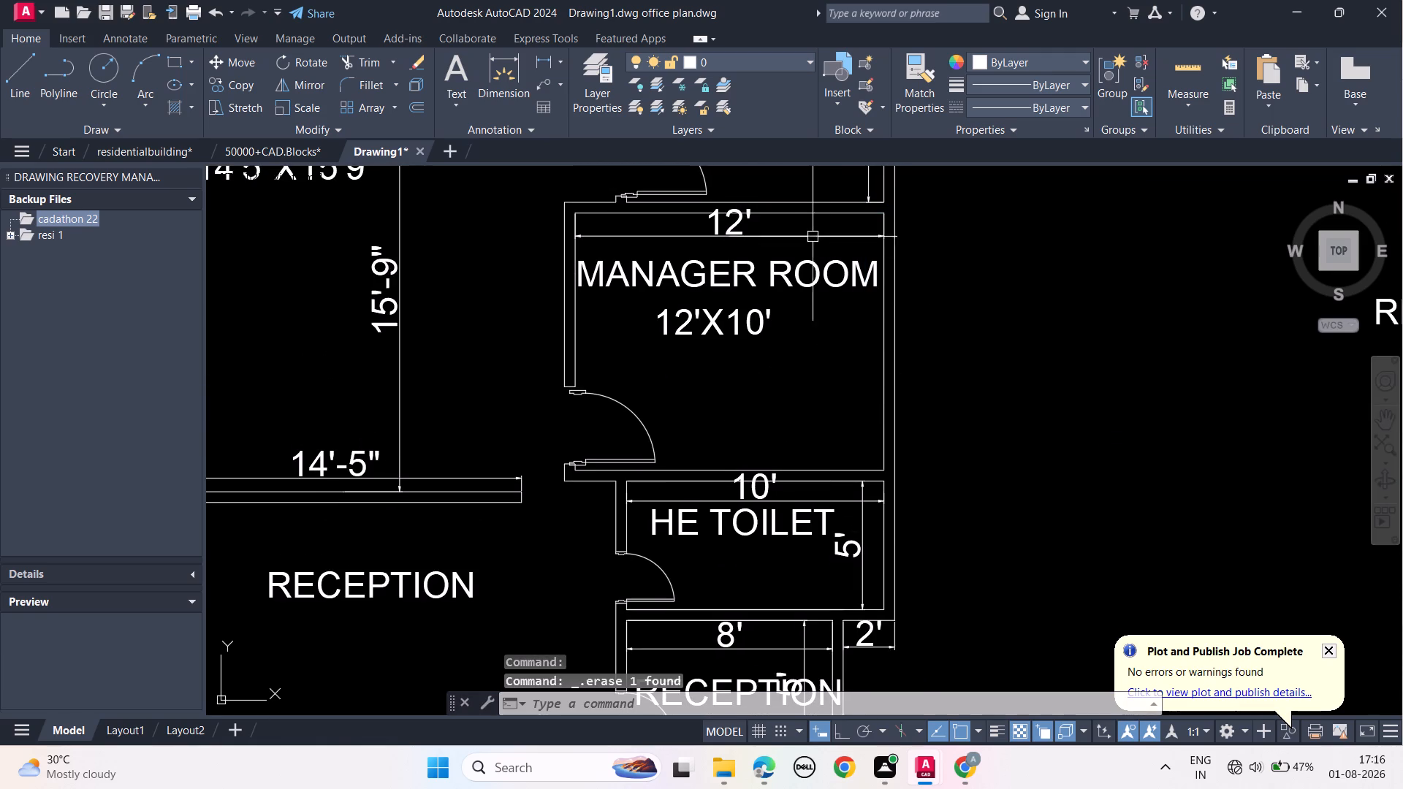
{"action": "left_click", "coordinate": [802, 234]}
{"action": "key", "text": "Delete"}
Delete the 10' vertical and 10' horizontal dimensions inside the account room.
{"action": "middle_click_drag", "start_coordinate": [789, 292], "coordinate": [810, 592]}
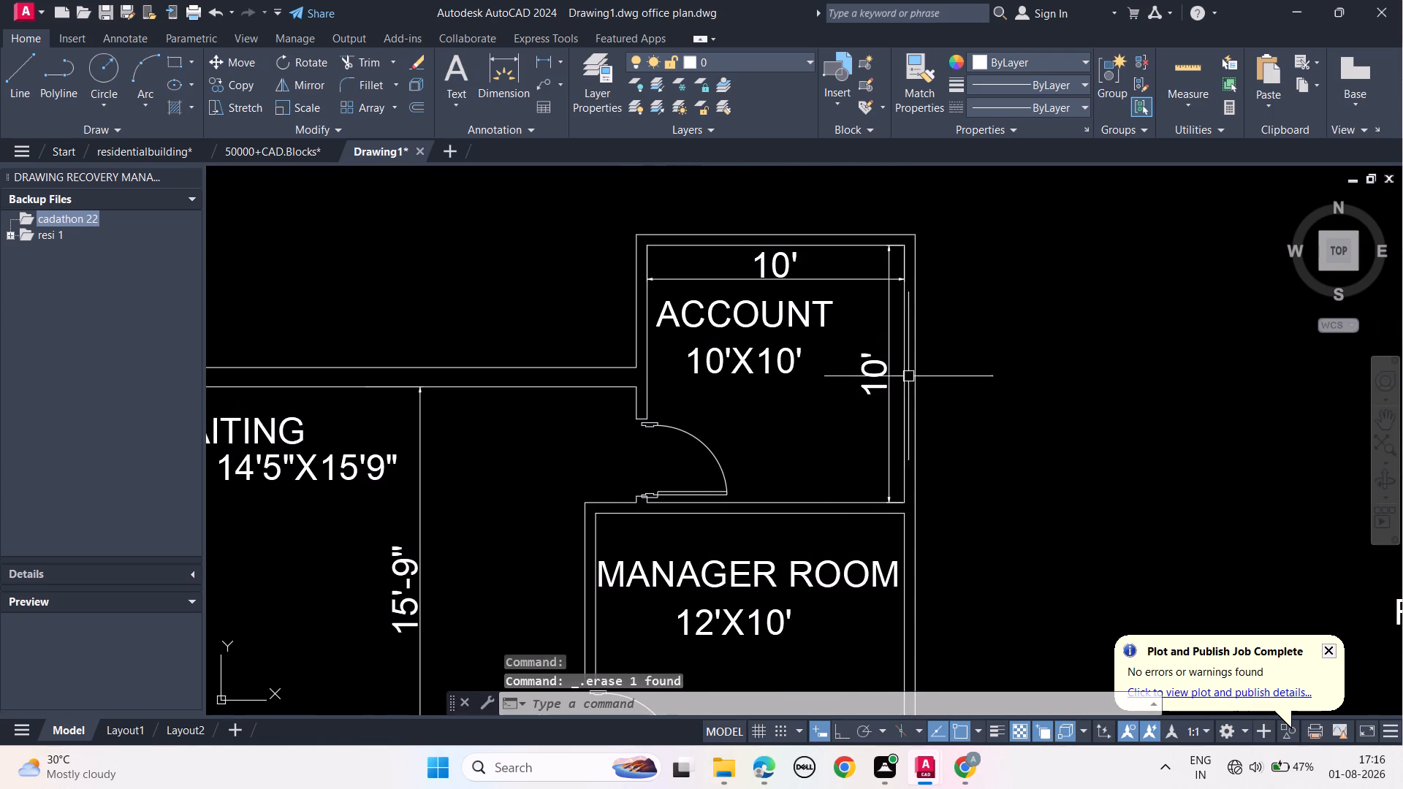
{"action": "left_click", "coordinate": [893, 308]}
{"action": "key", "text": "Delete"}
{"action": "left_click", "coordinate": [853, 281]}
{"action": "key", "text": "Delete"}
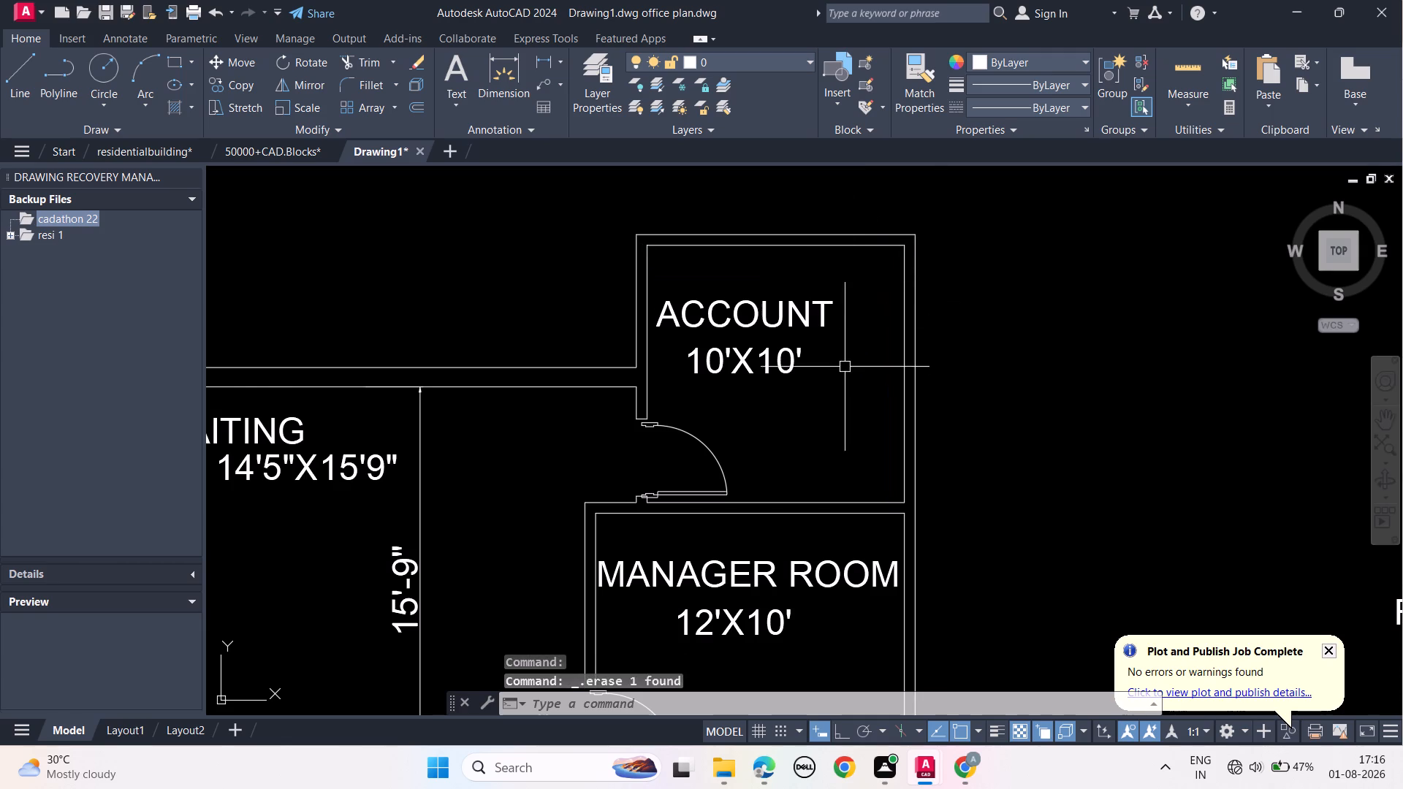
Delete the 15'-9" vertical and 14'-5" horizontal dimensions in the waiting area.
{"action": "scroll", "coordinate": [845, 371], "scroll_direction": "down", "scroll_amount": 1}
{"action": "middle_click_drag", "start_coordinate": [830, 552], "coordinate": [838, 340]}
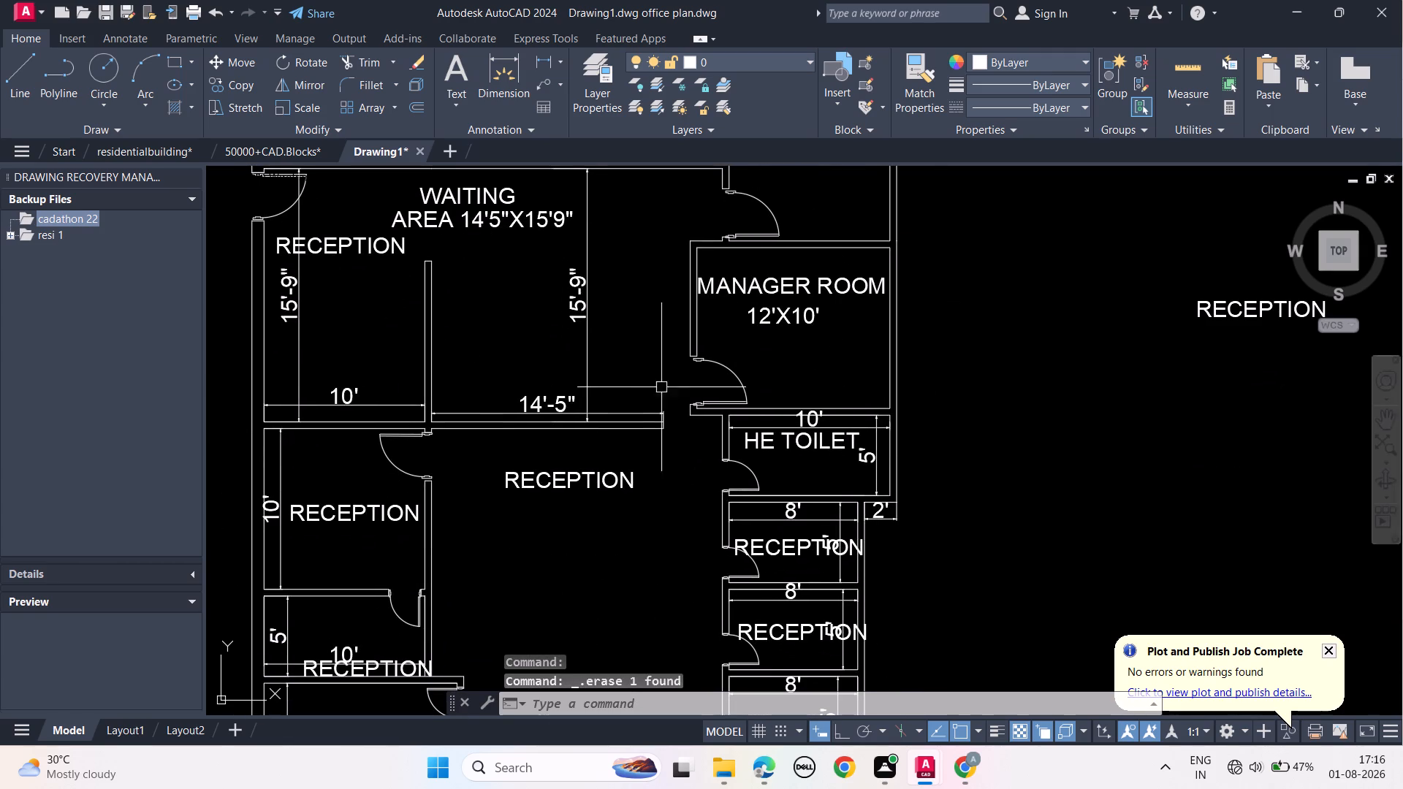
{"action": "middle_click_drag", "start_coordinate": [604, 321], "coordinate": [715, 375]}
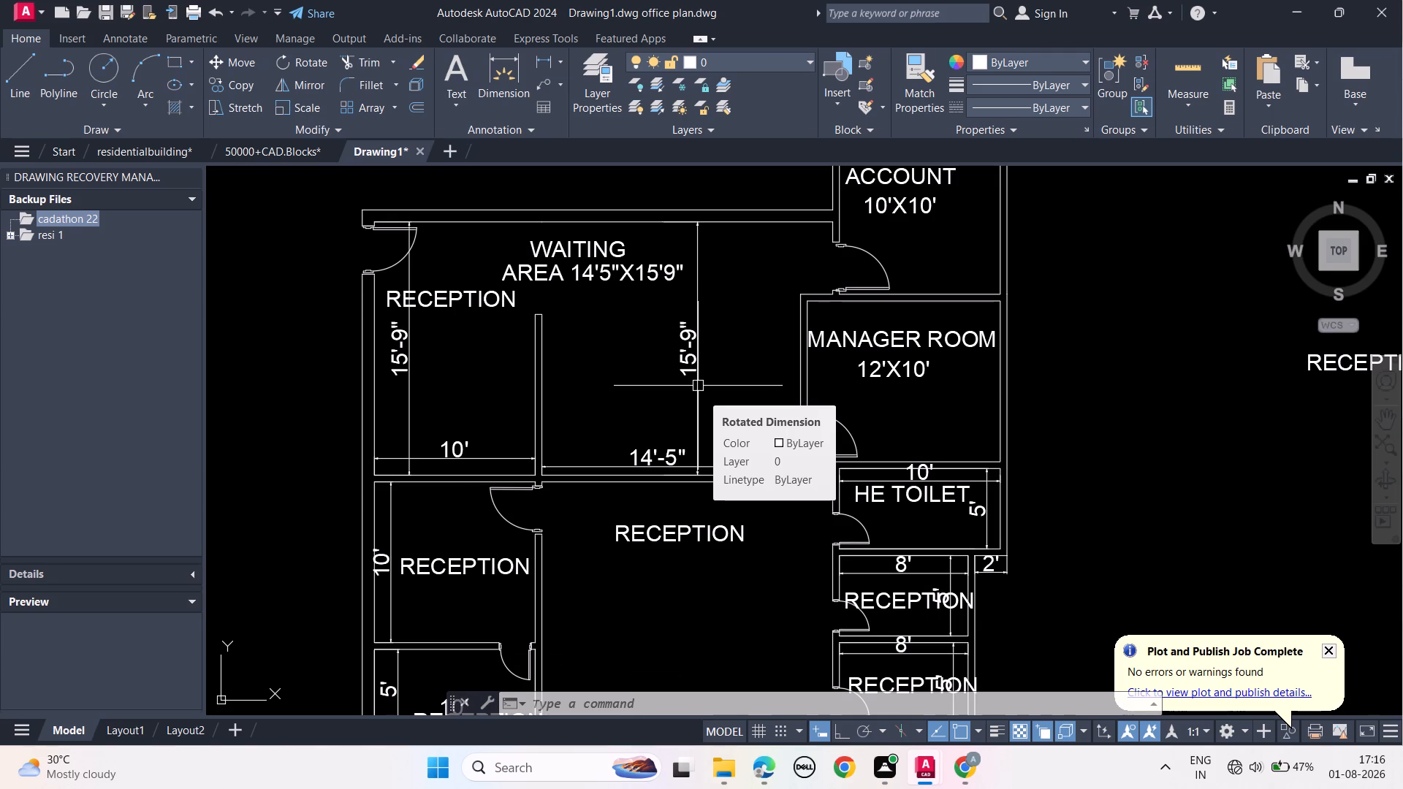
{"action": "left_click", "coordinate": [696, 395]}
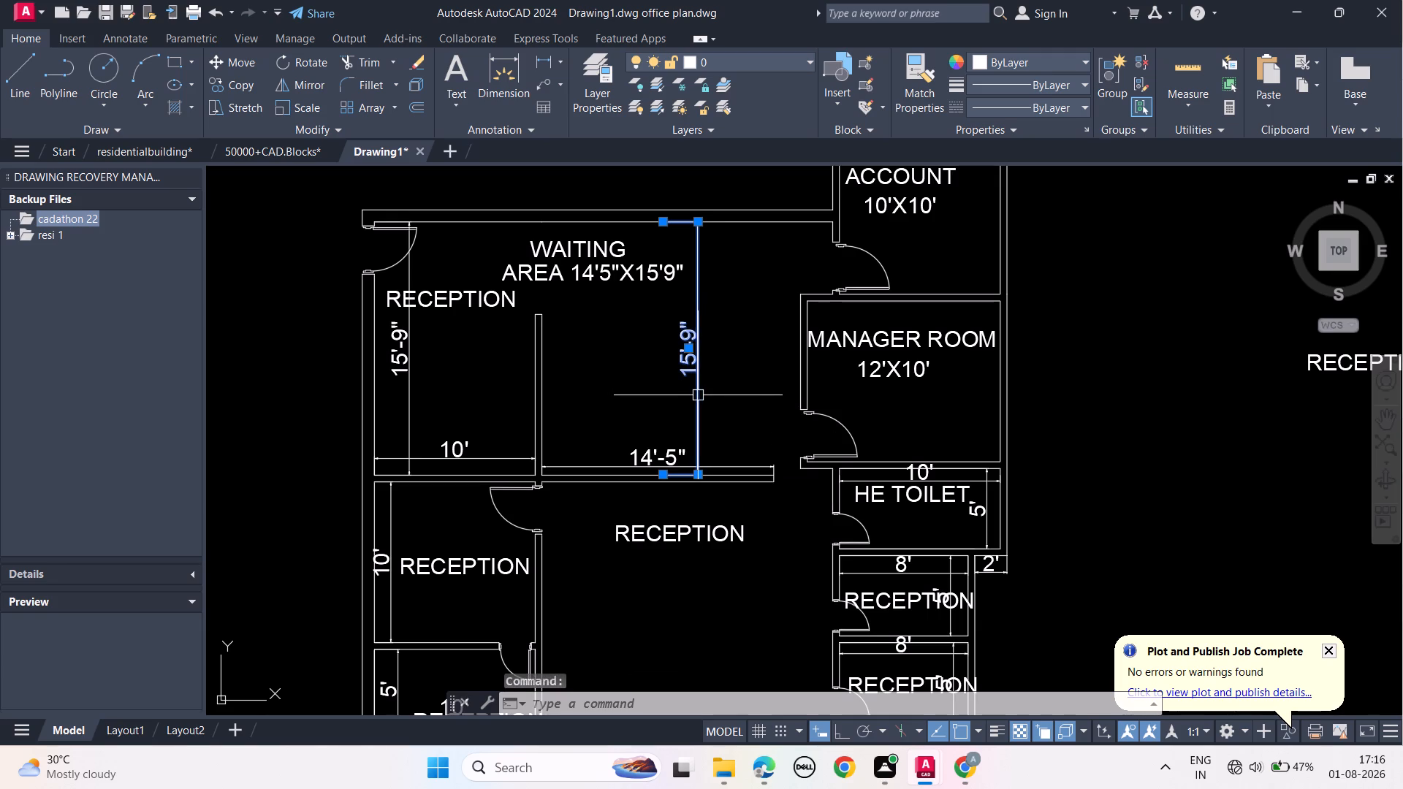
{"action": "key", "text": "Delete"}
{"action": "left_click", "coordinate": [702, 463]}
{"action": "key", "text": "Delete"}
Paste a copy of the WAITING text beneath RECEPTION in the room west of the waiting area and change it to "10'X15'9"".
{"action": "middle_click_drag", "start_coordinate": [666, 403], "coordinate": [690, 380]}
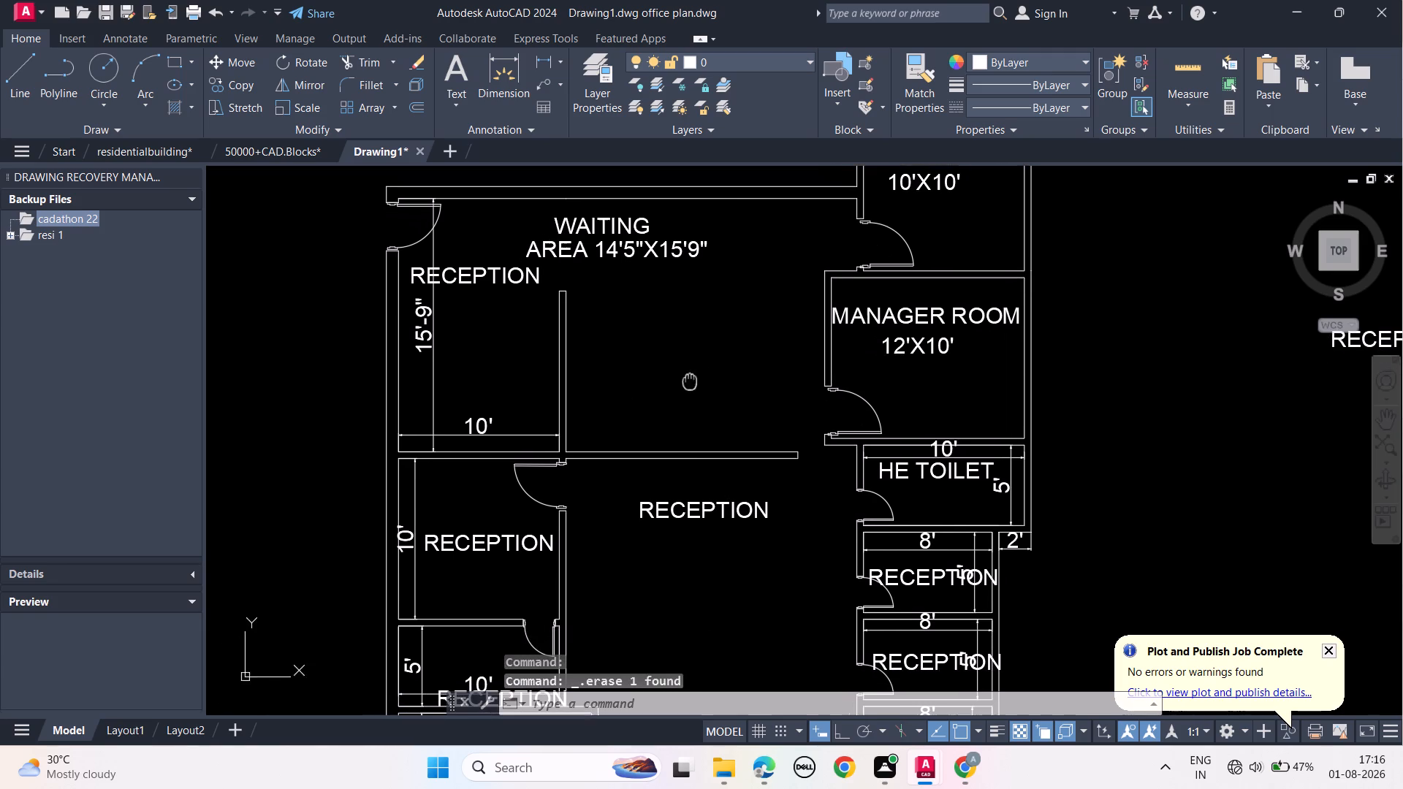
{"action": "middle_click_drag", "start_coordinate": [690, 380], "coordinate": [691, 379]}
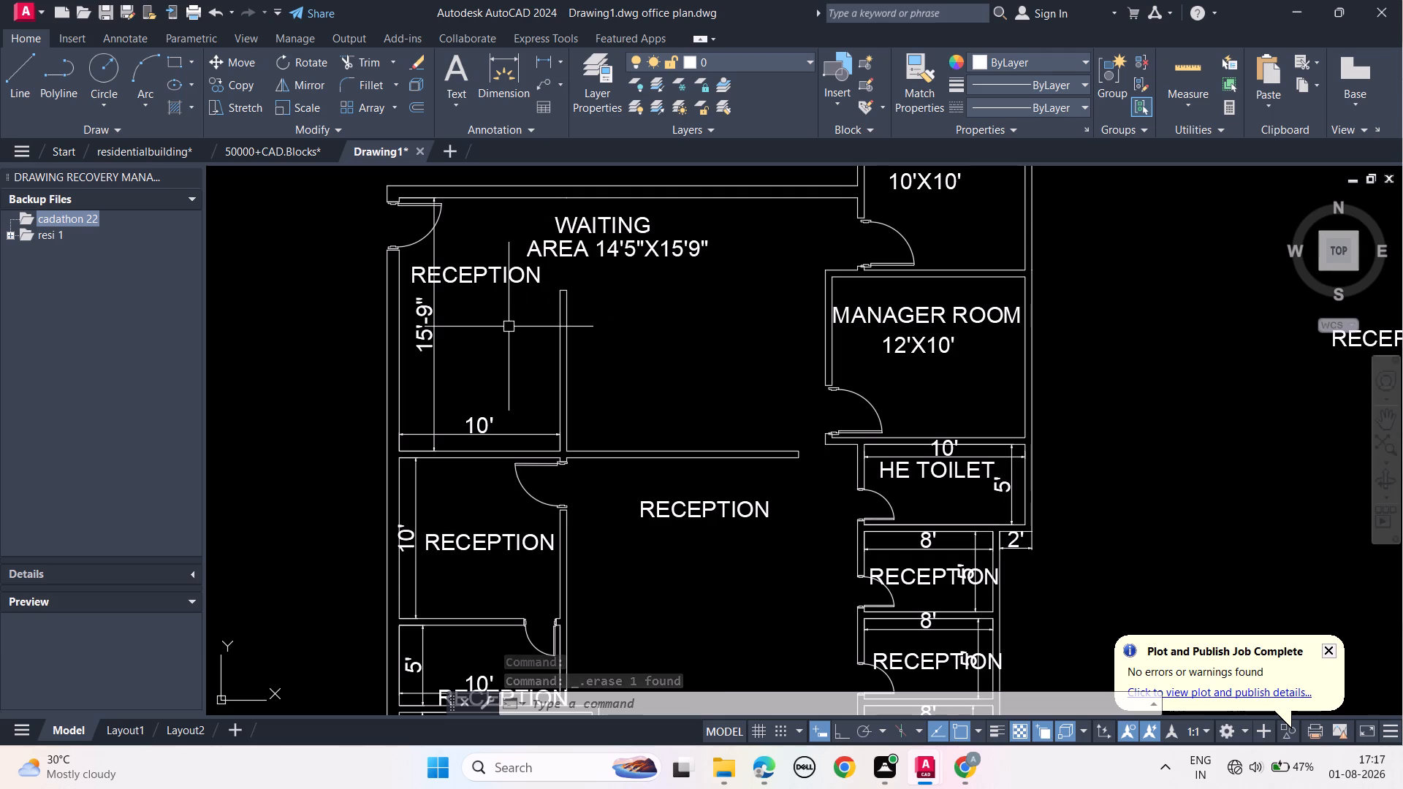
{"action": "key", "text": "ctrl+v"}
{"action": "left_click", "coordinate": [449, 317]}
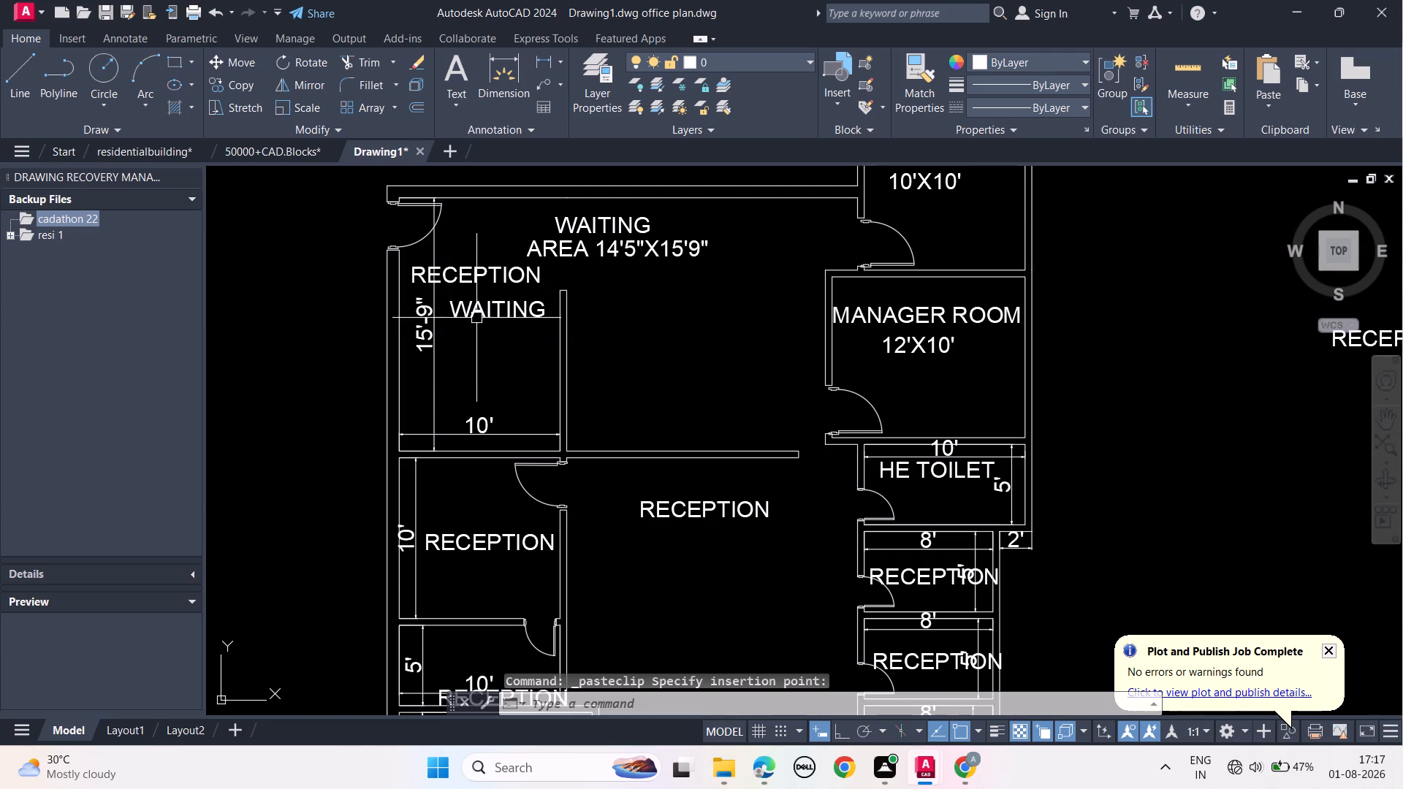
{"action": "key", "text": "Escape"}
{"action": "key", "text": "Escape"}
{"action": "double_click", "coordinate": [479, 310]}
{"action": "key", "text": "Delete"}
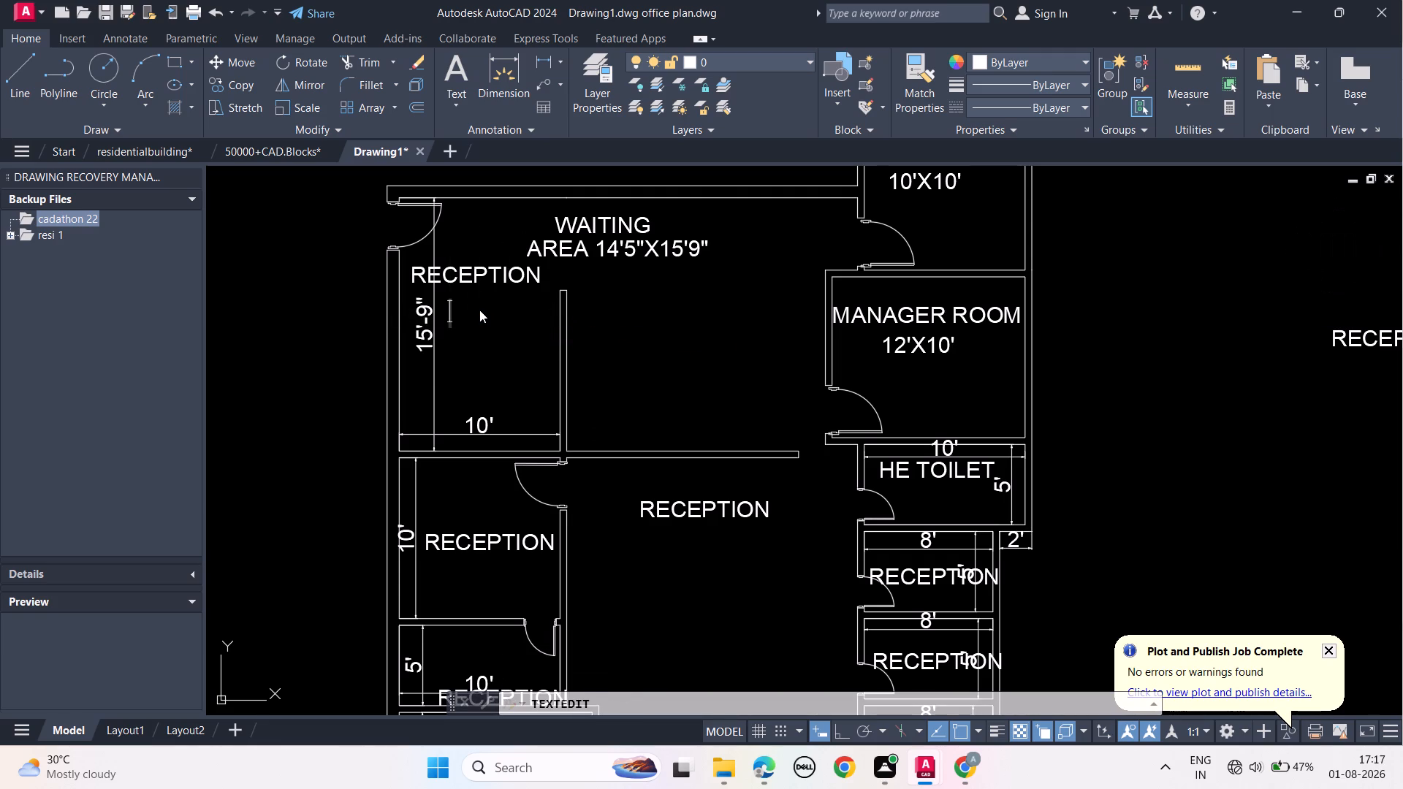
{"action": "type", "text": "10'"}
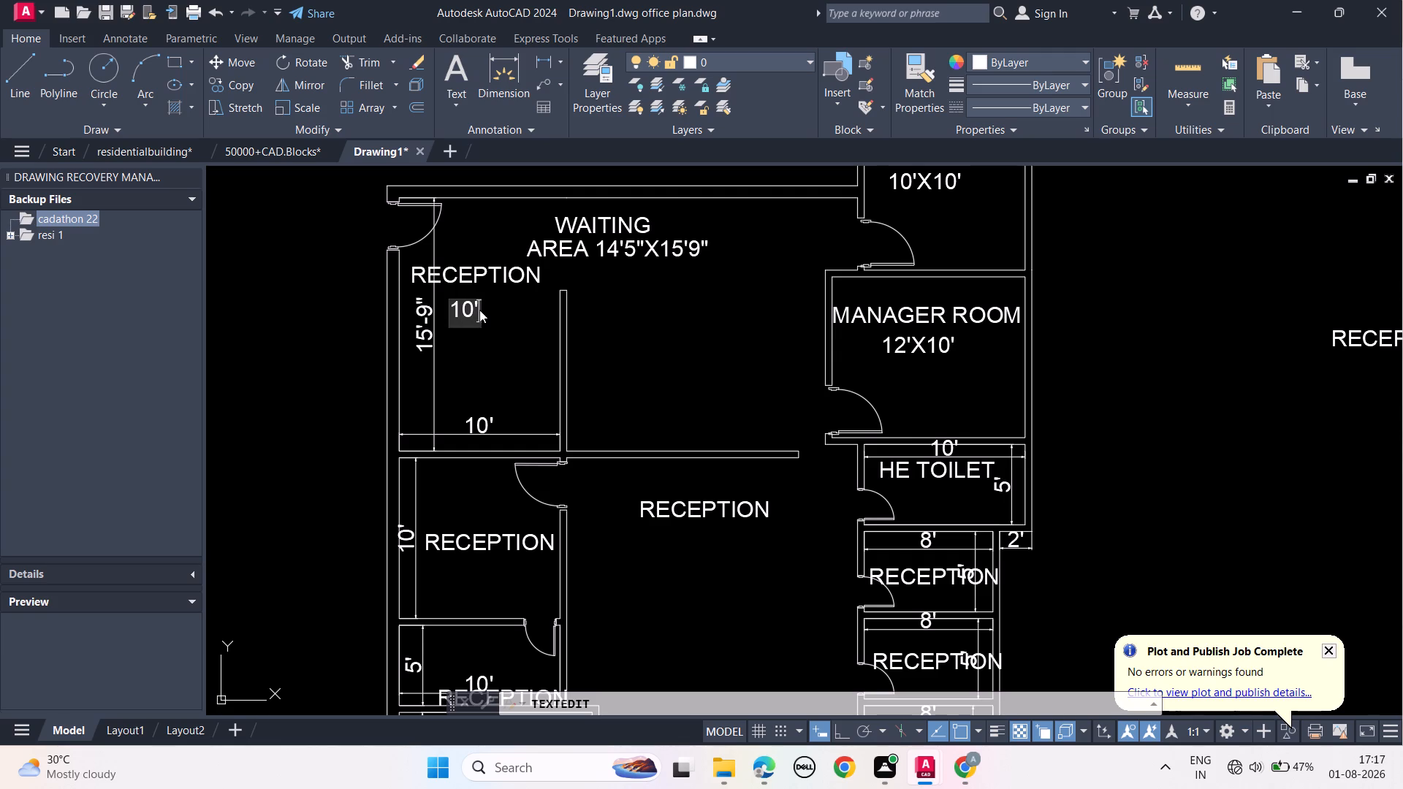
{"action": "key", "text": "x"}
{"action": "type", "text": "15"}
{"action": "key", "text": "apostrophe"}
{"action": "type", "text": "9\""}
{"action": "key", "text": "Return"}
{"action": "key", "text": "Escape"}
{"action": "key", "text": "Escape"}
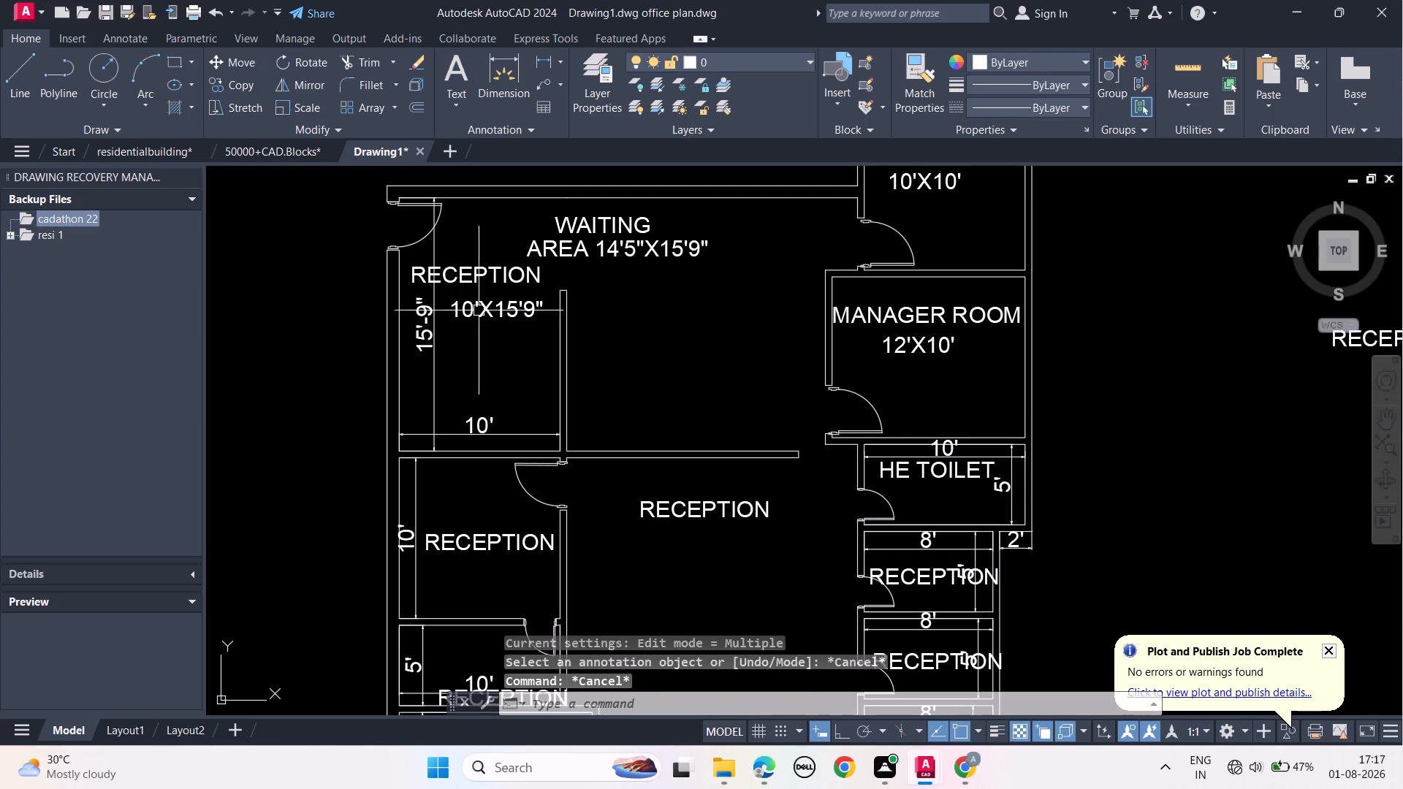
Delete the 15'-9" vertical and 10' horizontal dimensions in the reception room west of the waiting area.
{"action": "left_click", "coordinate": [434, 382]}
{"action": "key", "text": "Delete"}
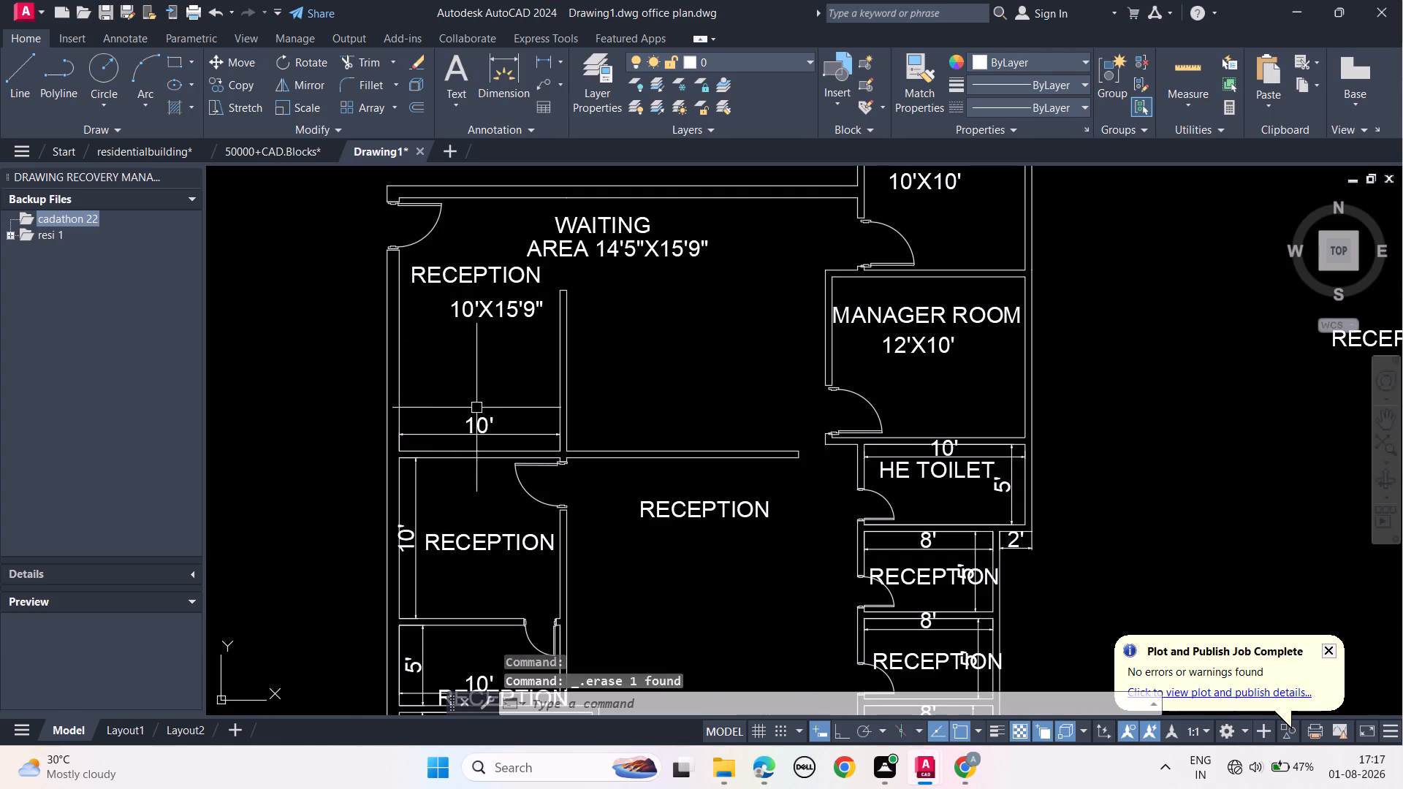
{"action": "left_click", "coordinate": [499, 433]}
{"action": "key", "text": "Delete"}
Move the RECEPTION text and its 10'X15'9" size text together about 2'-9" south within their room.
{"action": "left_click", "coordinate": [486, 319]}
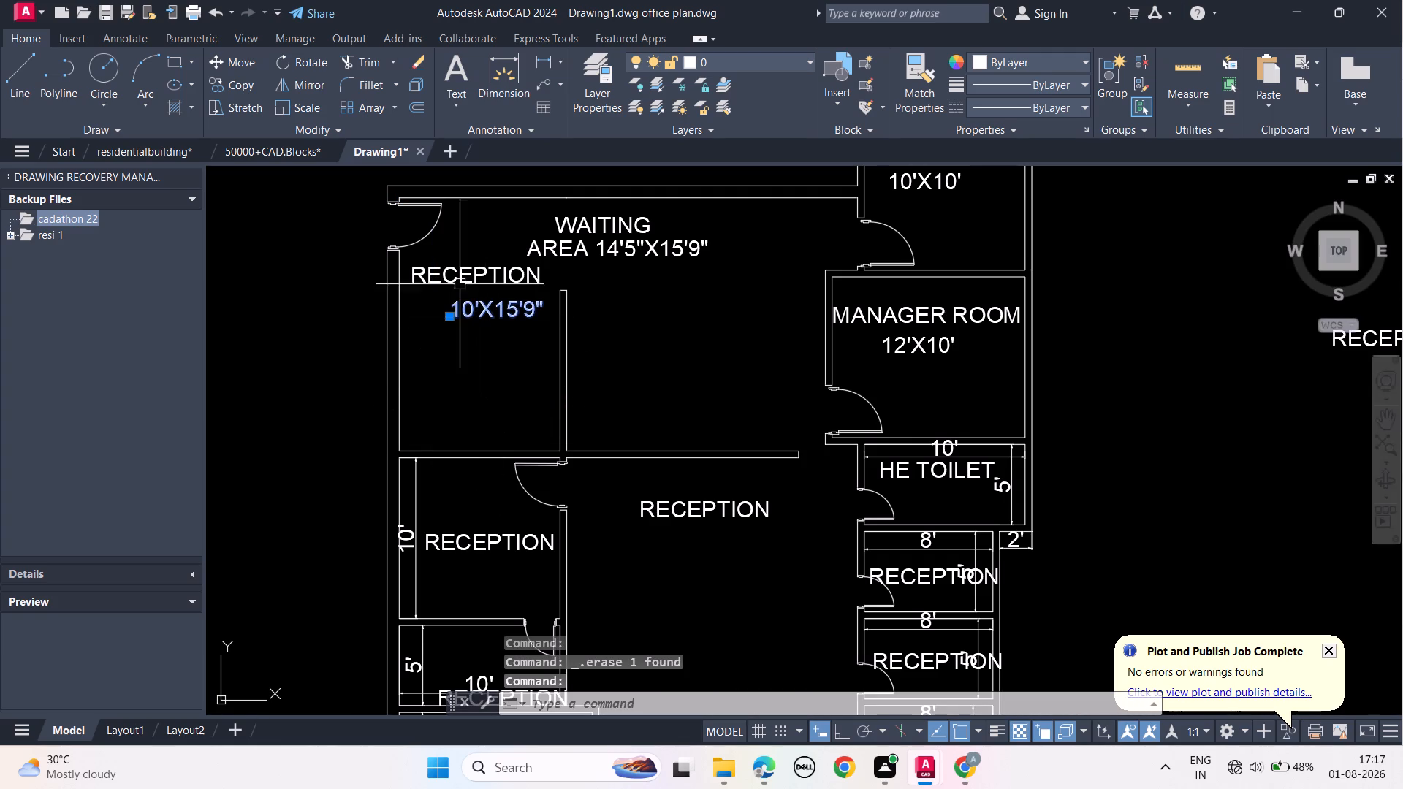
{"action": "key", "text": "Escape"}
{"action": "left_click_drag", "start_coordinate": [501, 356], "coordinate": [498, 329]}
{"action": "left_click", "coordinate": [464, 263]}
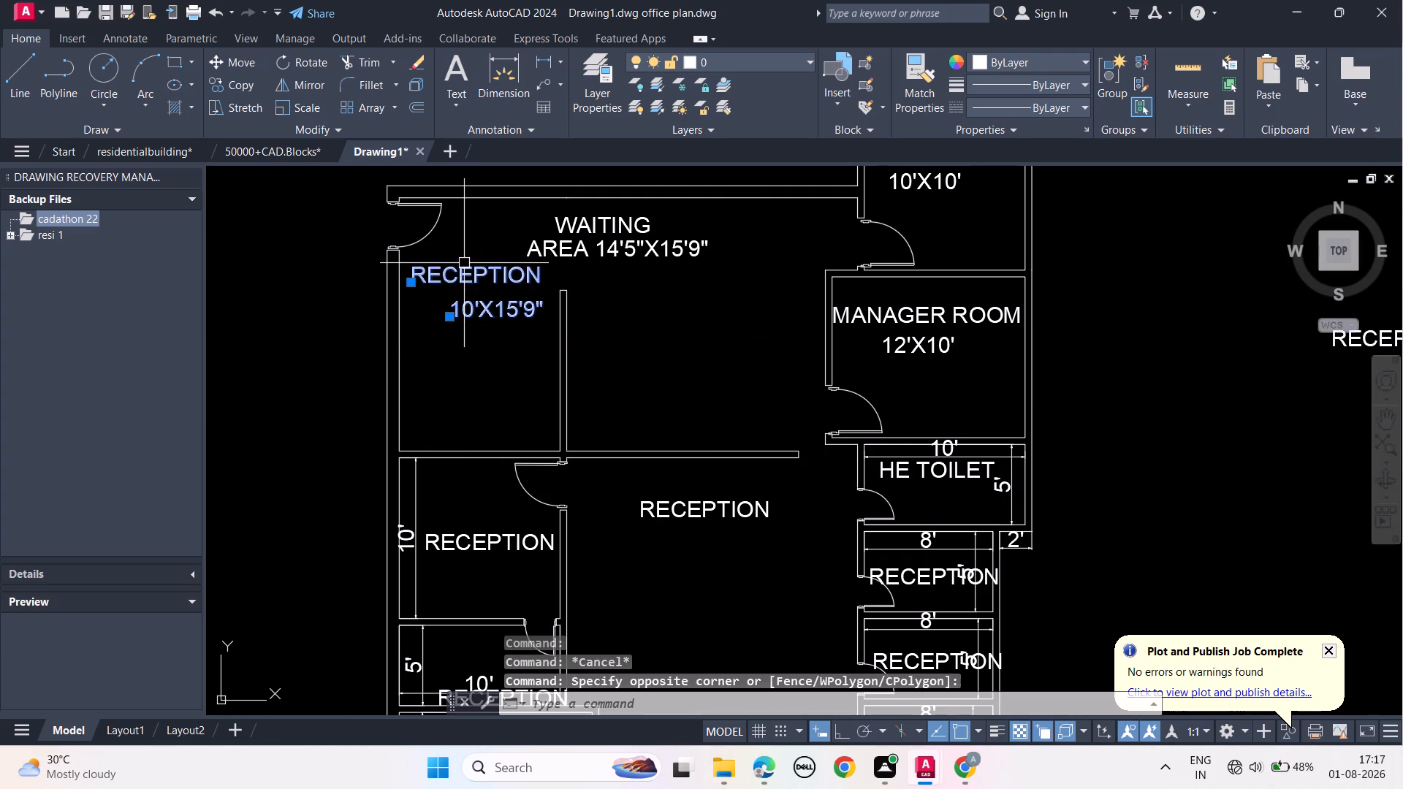
{"action": "type", "text": "MO"}
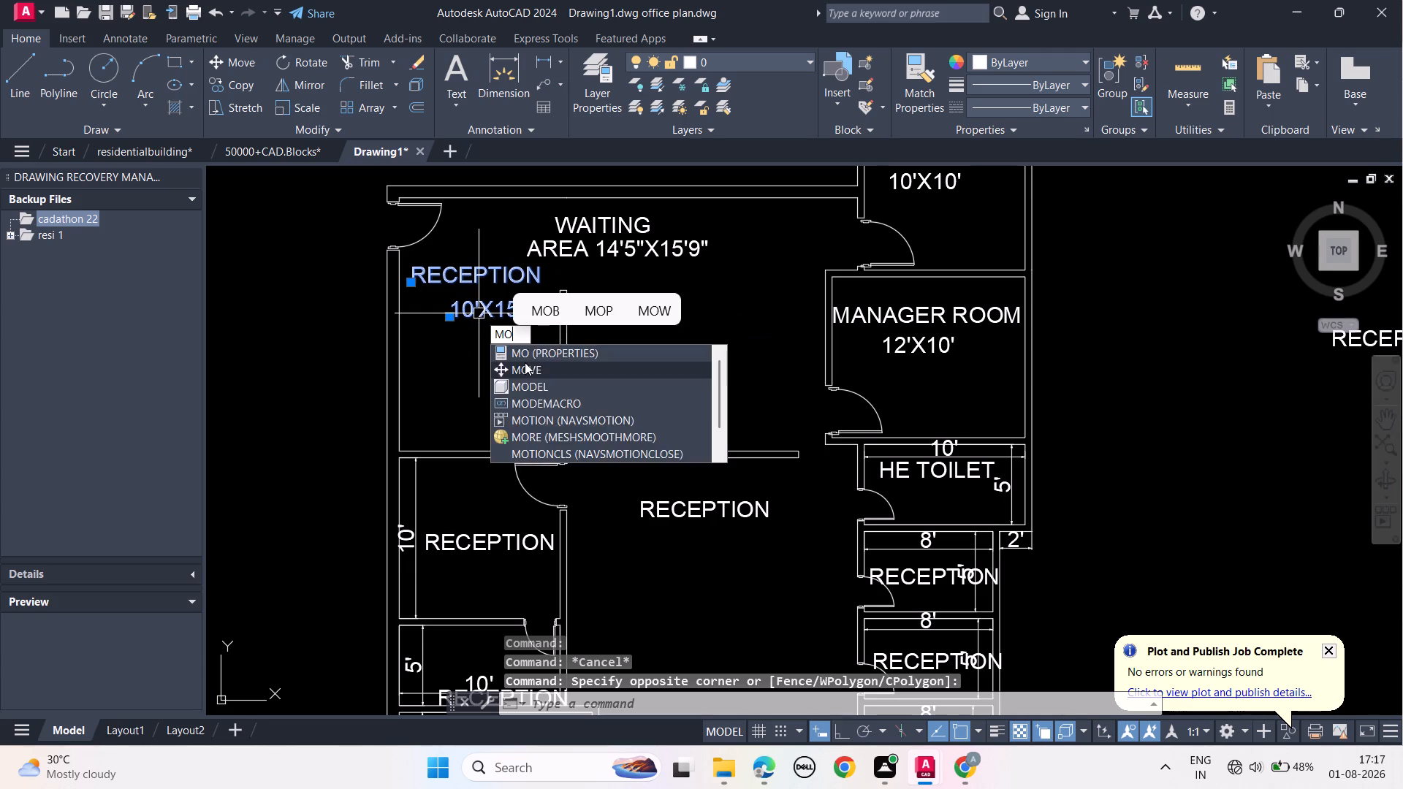
{"action": "left_click", "coordinate": [525, 364]}
{"action": "left_click", "coordinate": [487, 272]}
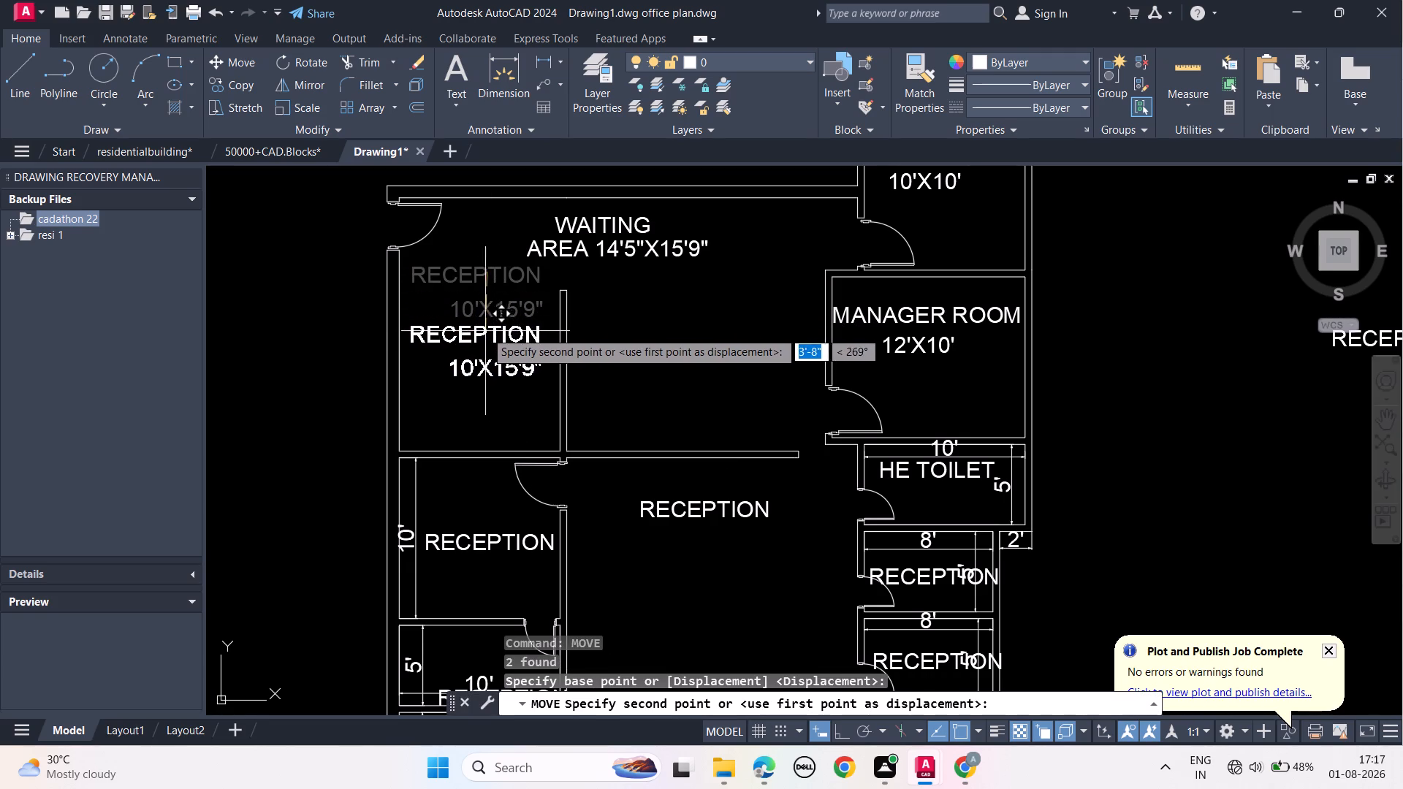
{"action": "left_click", "coordinate": [486, 317]}
{"action": "key", "text": "Escape"}
{"action": "key", "text": "Escape"}
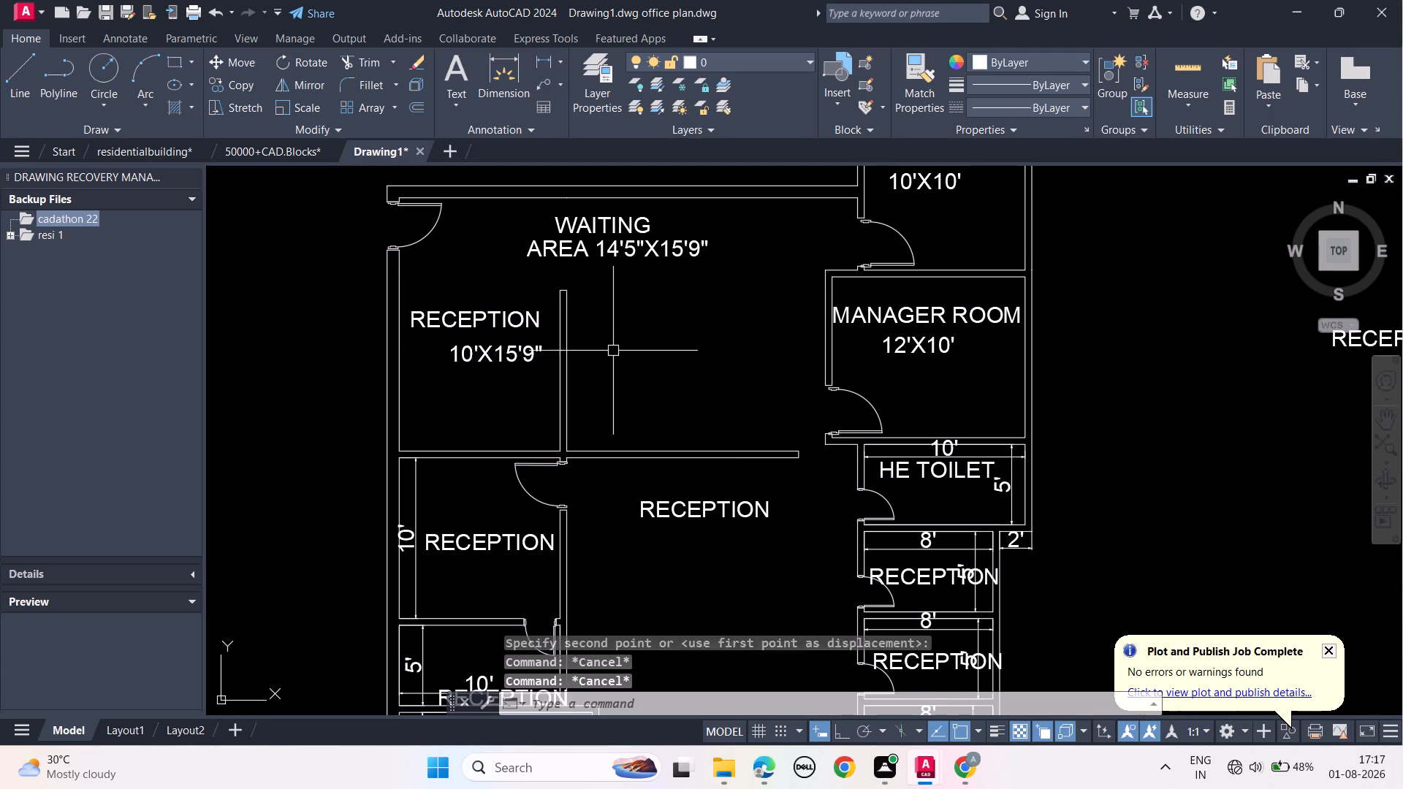
{"action": "key", "text": "Escape"}
{"action": "key", "text": "Escape"}
Paste a copy of the WAITING text beneath HE TOILET and change it to "10'X5'".
{"action": "scroll", "coordinate": [617, 353], "scroll_direction": "down", "scroll_amount": 1}
{"action": "middle_click_drag", "start_coordinate": [666, 451], "coordinate": [590, 376]}
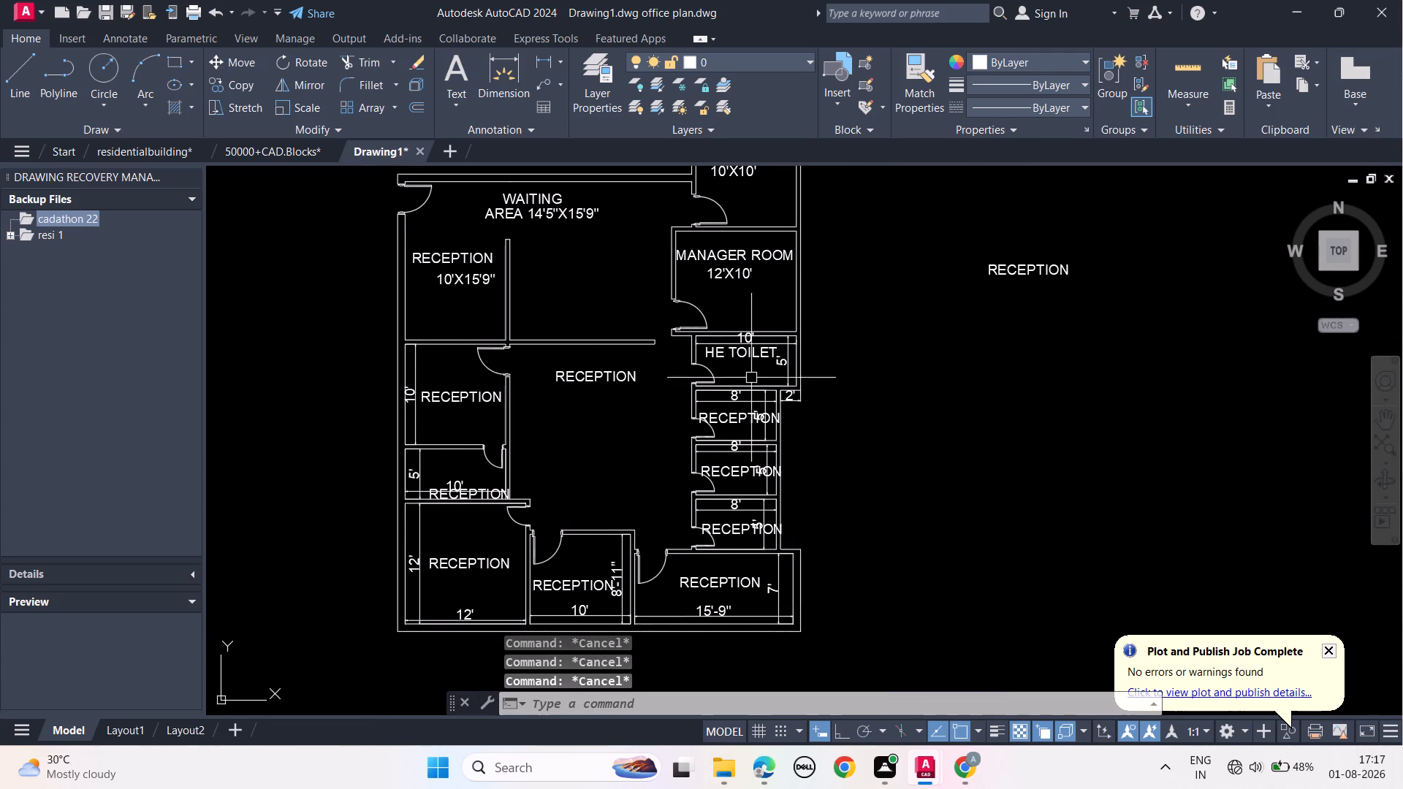
{"action": "scroll", "coordinate": [756, 373], "scroll_direction": "up", "scroll_amount": 1}
{"action": "scroll", "coordinate": [858, 378], "scroll_direction": "up", "scroll_amount": 2}
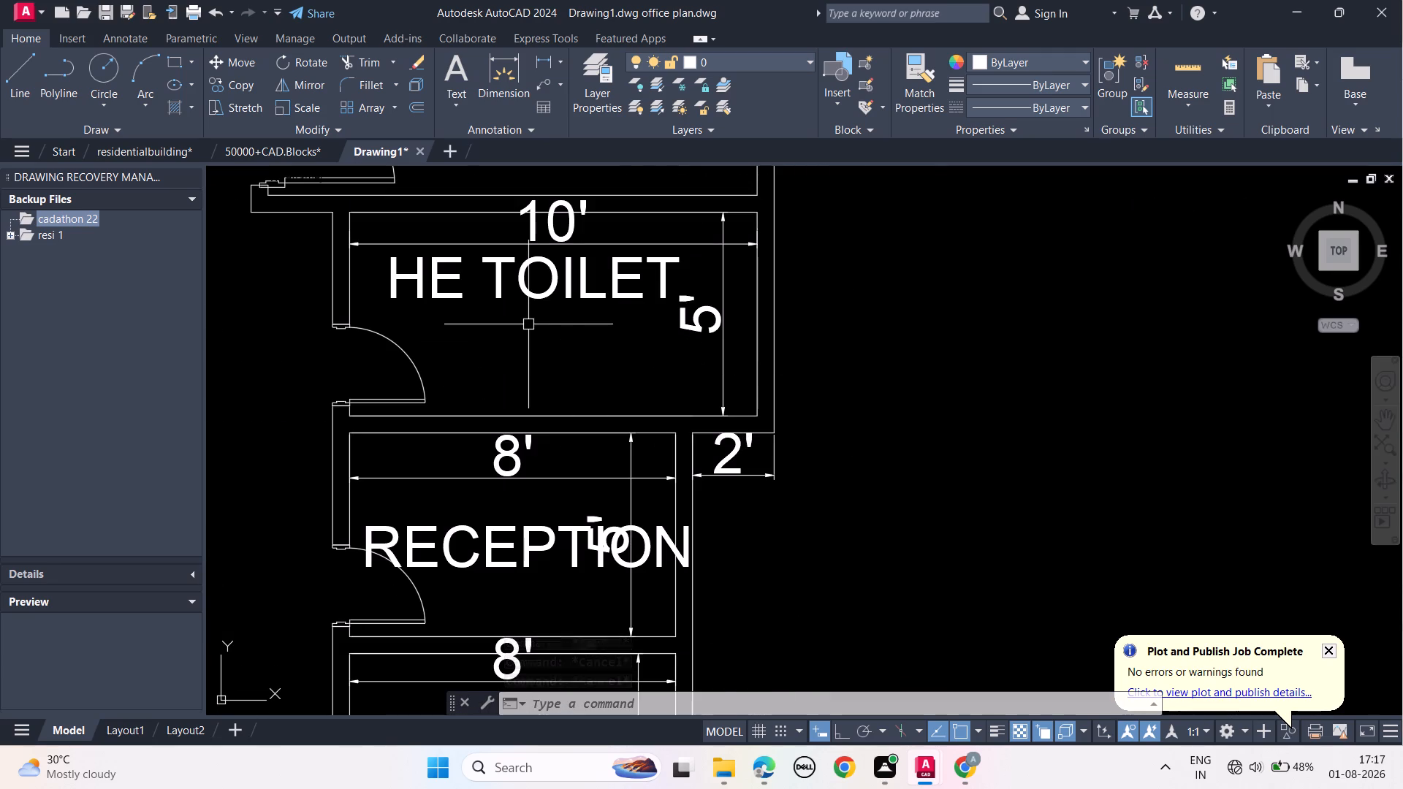
{"action": "key", "text": "ctrl+v"}
{"action": "left_click", "coordinate": [463, 357]}
{"action": "double_click", "coordinate": [524, 347]}
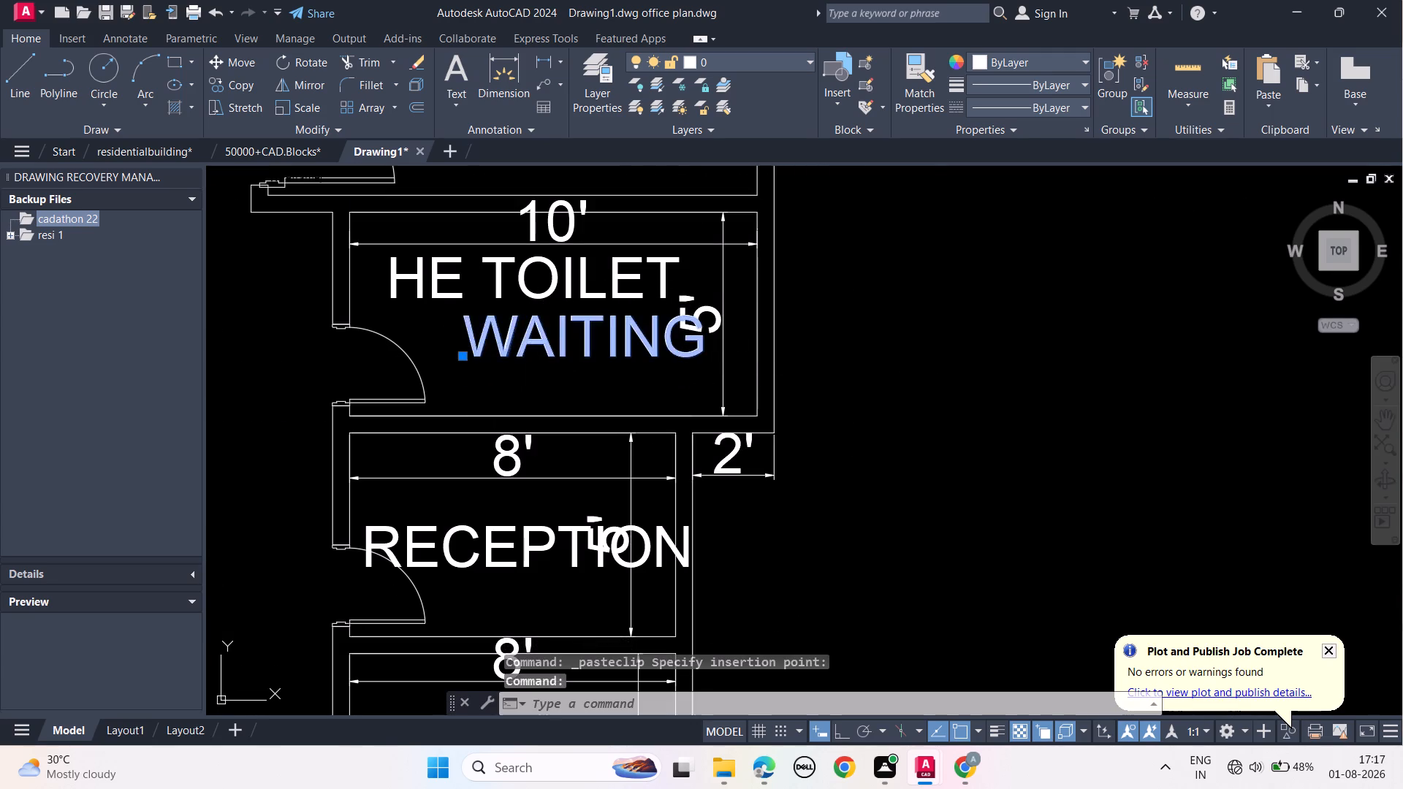
{"action": "key", "text": "Delete"}
{"action": "type", "text": "10'"}
{"action": "key", "text": "x"}
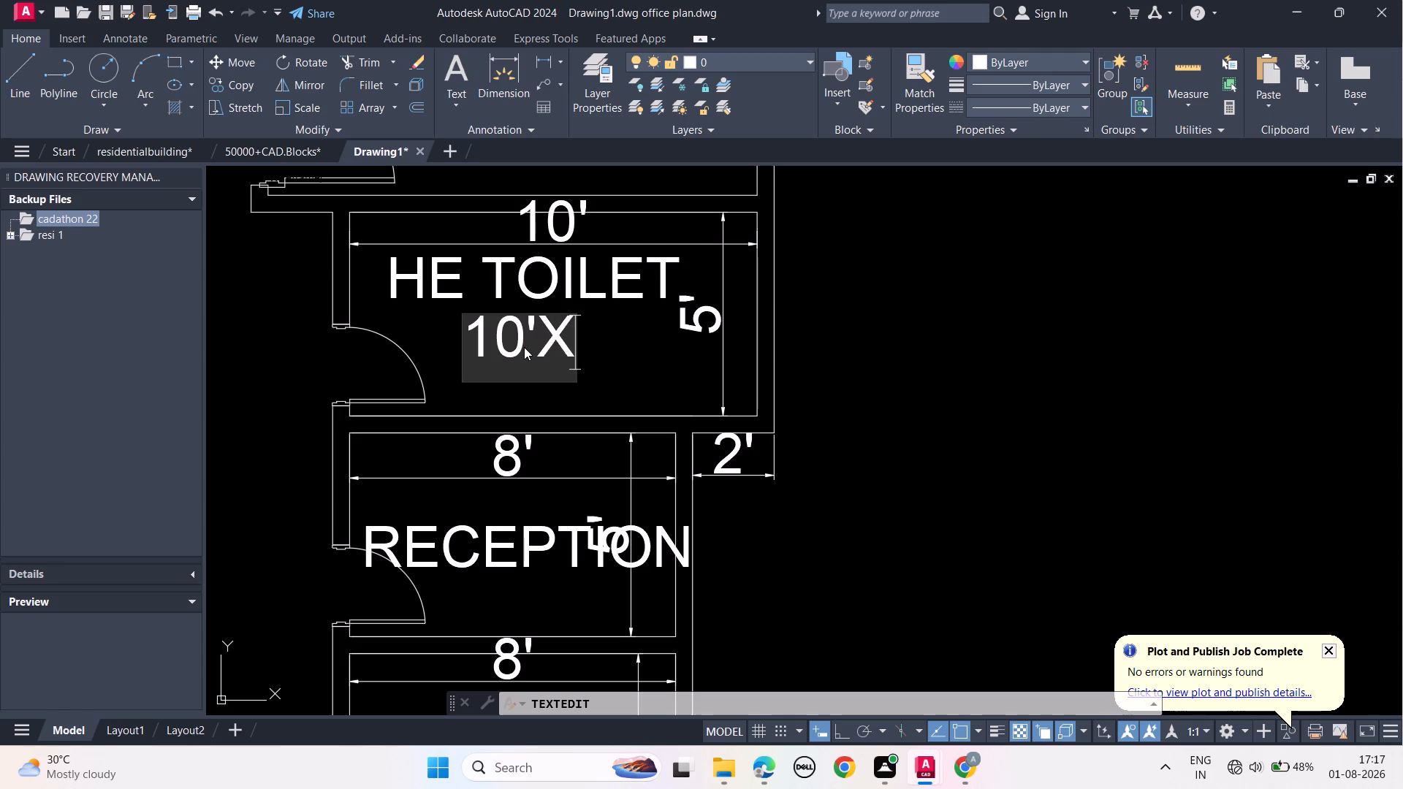
{"action": "type", "text": "5'"}
{"action": "key", "text": "Return"}
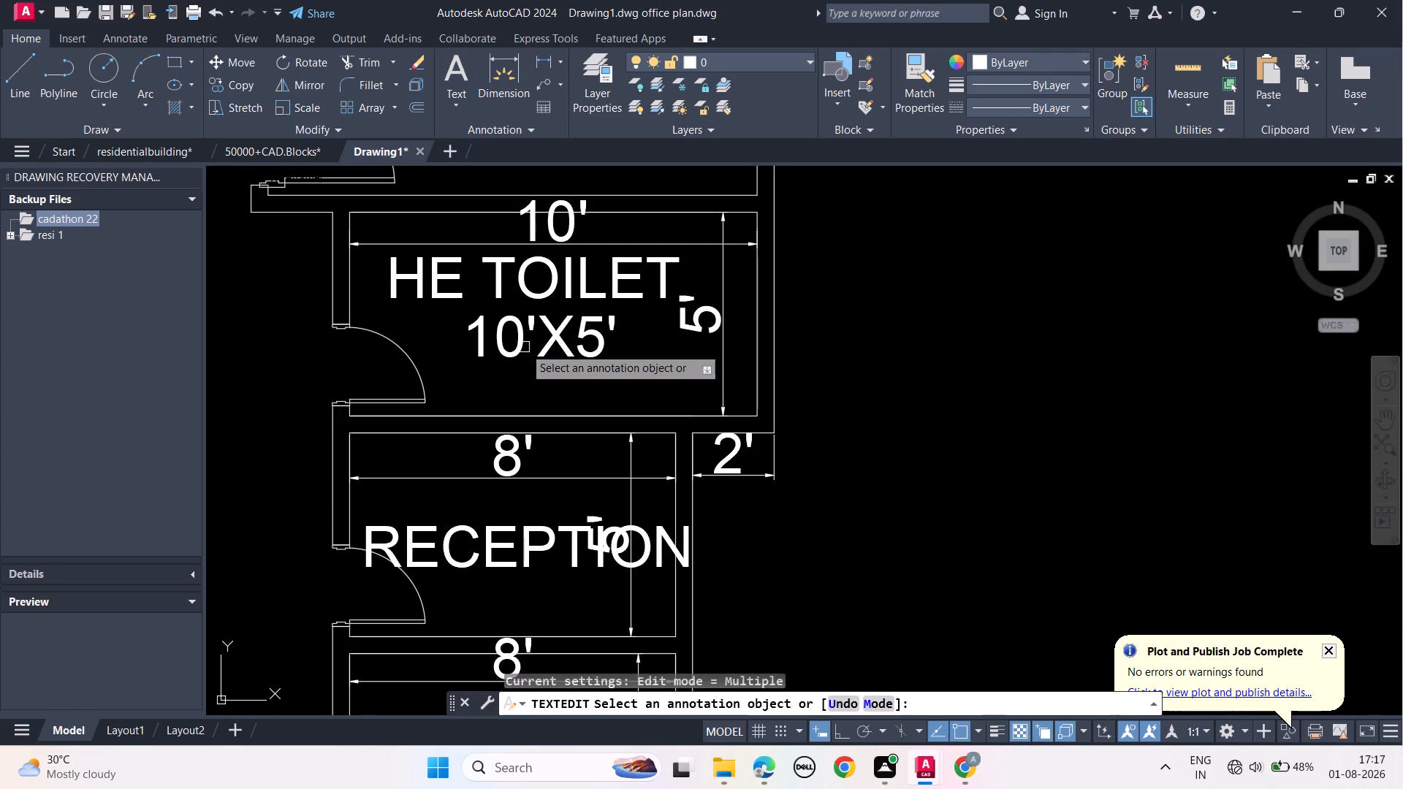
{"action": "key", "text": "Escape"}
{"action": "key", "text": "Escape"}
{"action": "key", "text": "Escape"}
Delete the 10' horizontal and 5' vertical dimensions inside the 10'X5' HE TOILET room.
{"action": "left_click", "coordinate": [587, 241]}
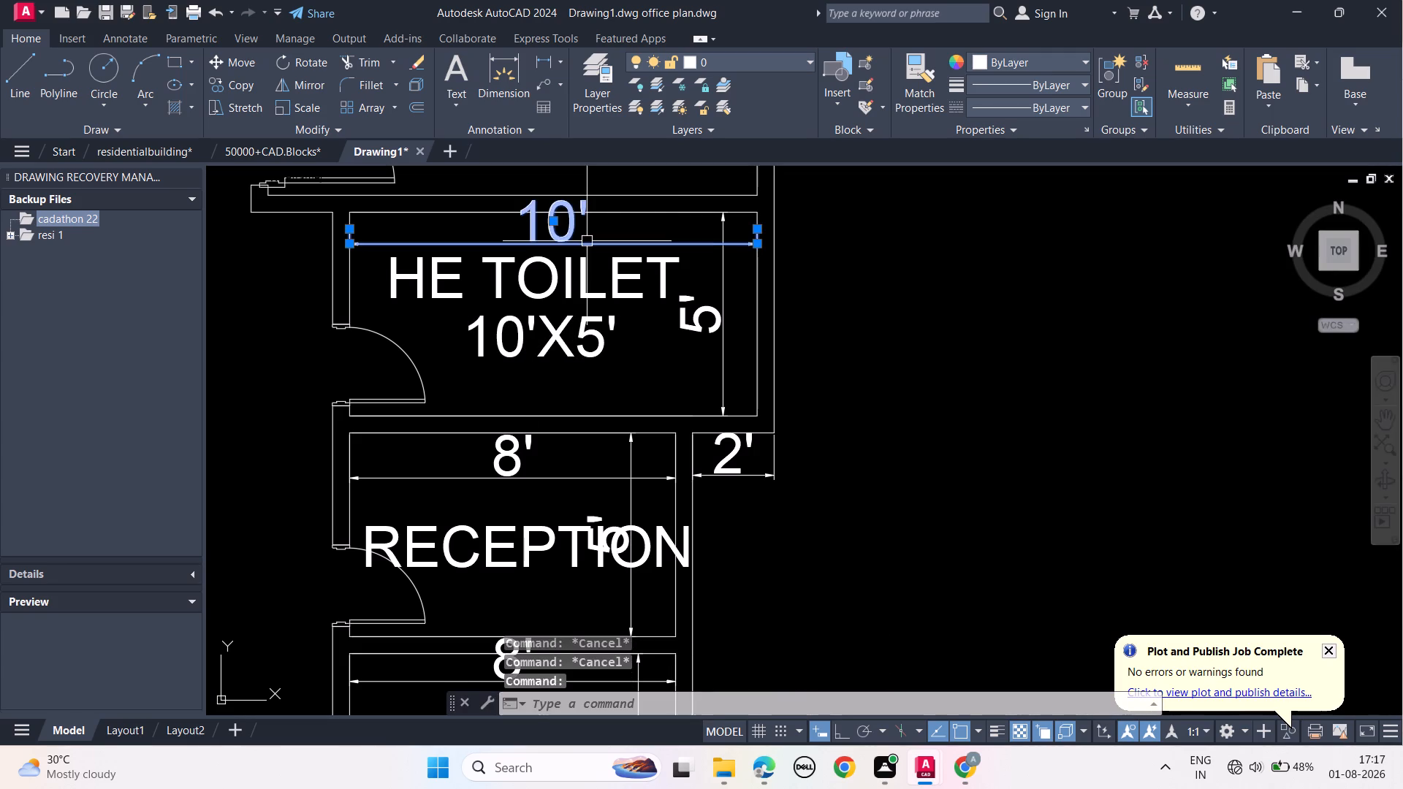
{"action": "key", "text": "Delete"}
{"action": "left_click", "coordinate": [721, 256]}
{"action": "key", "text": "Delete"}
Replace the RECEPTION text in the 8' x 5' room directly south of the 10'X5' toilet with "HE TOILET".
{"action": "scroll", "coordinate": [693, 275], "scroll_direction": "down", "scroll_amount": 1}
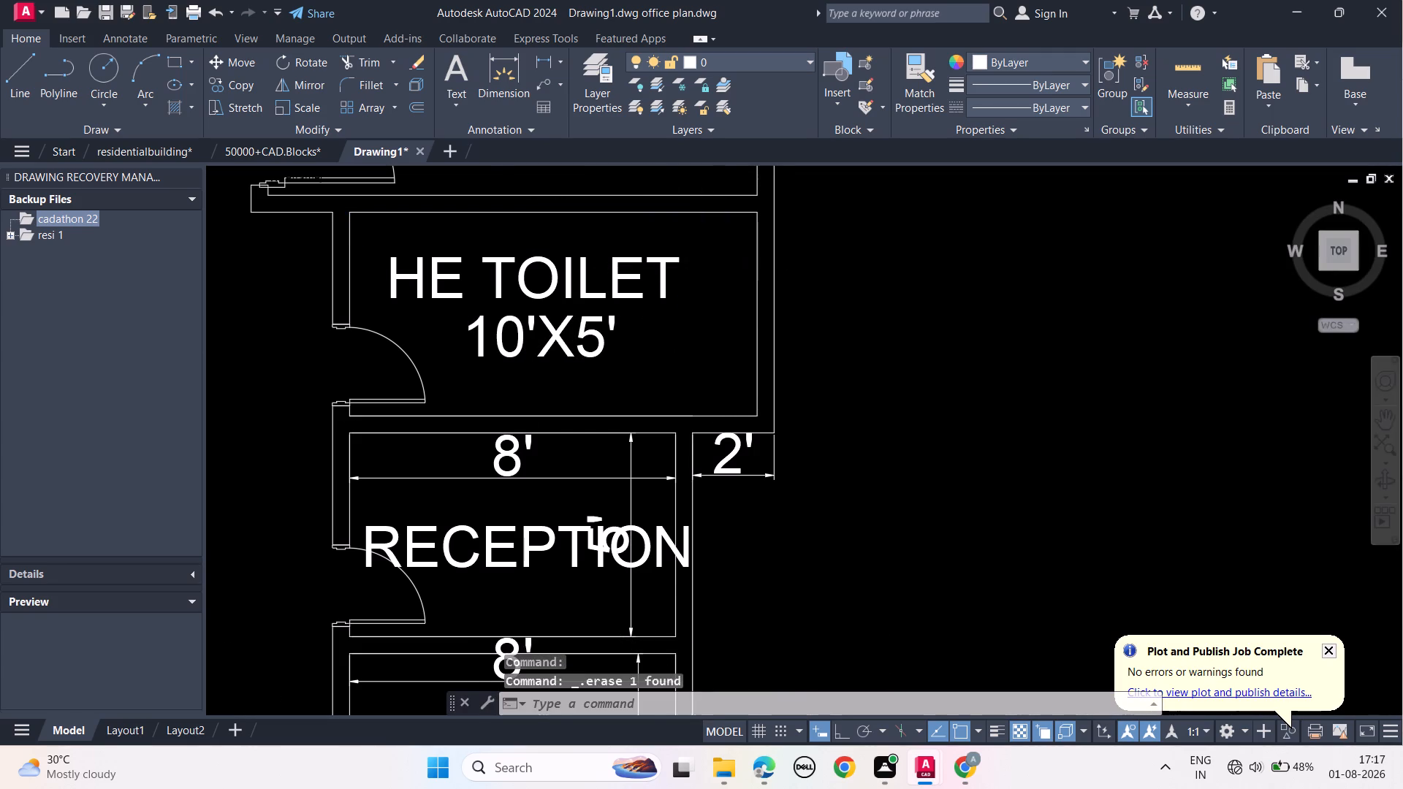
{"action": "middle_click_drag", "start_coordinate": [788, 422], "coordinate": [835, 362]}
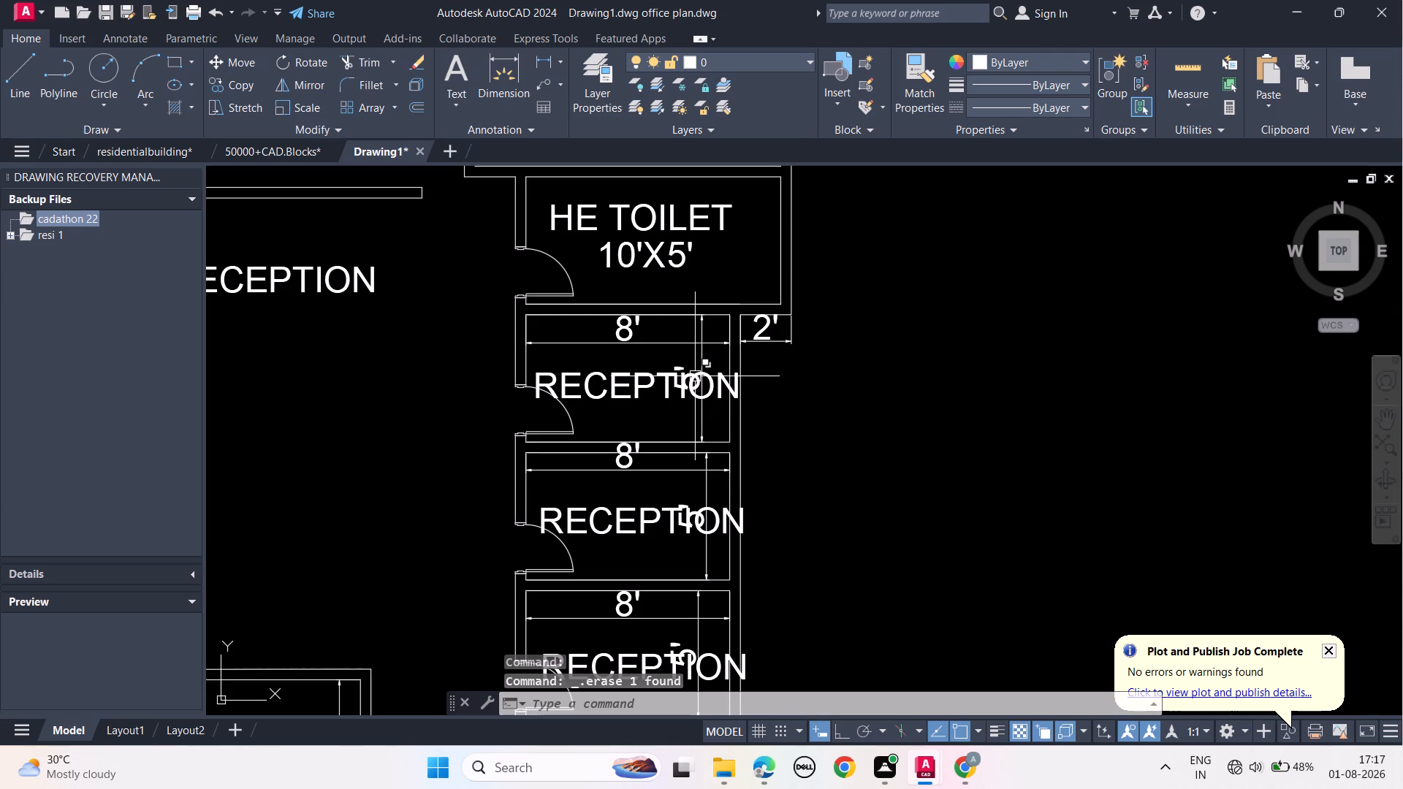
{"action": "scroll", "coordinate": [699, 364], "scroll_direction": "down", "scroll_amount": 1}
{"action": "middle_click_drag", "start_coordinate": [760, 484], "coordinate": [778, 444]}
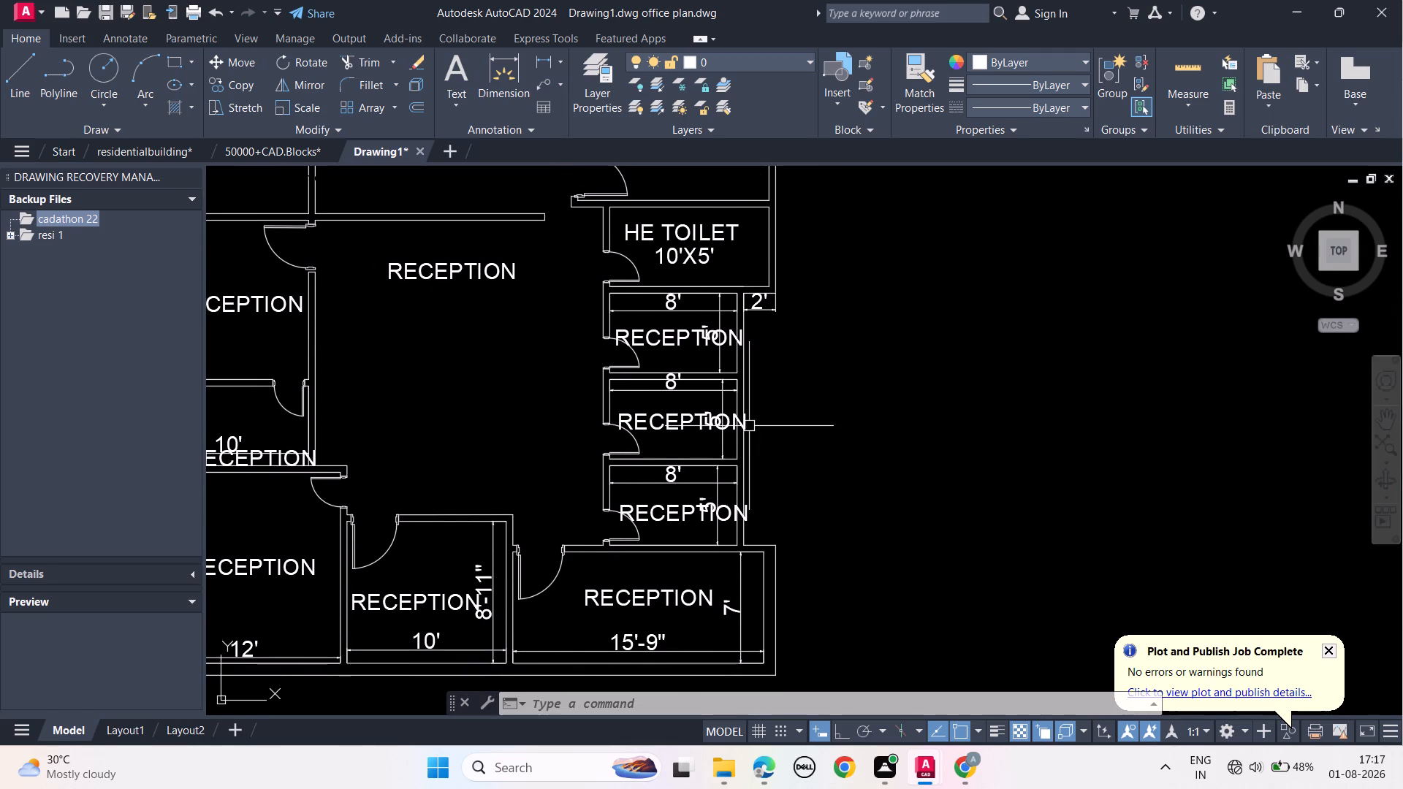
{"action": "double_click", "coordinate": [674, 337]}
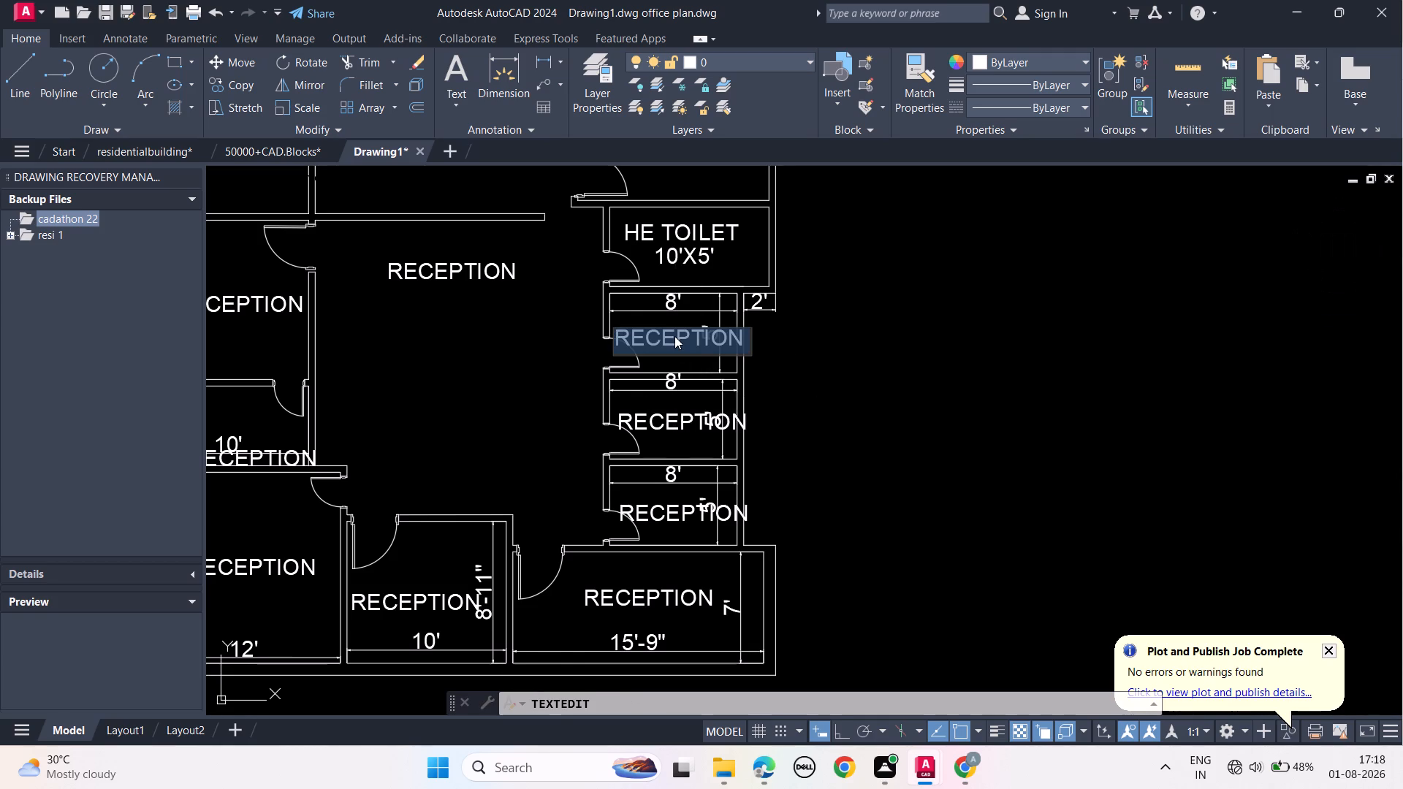
{"action": "key", "text": "Delete"}
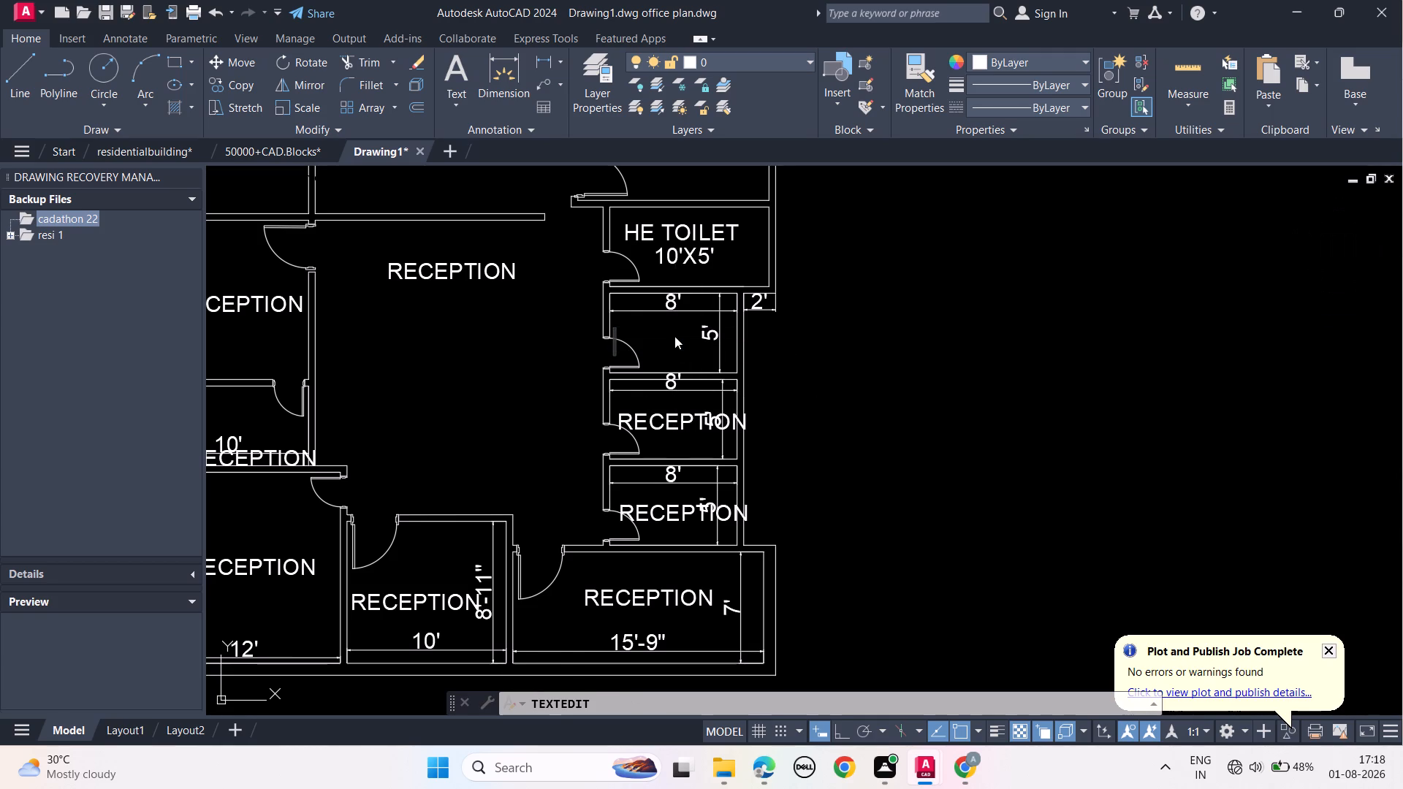
{"action": "type", "text": "HE"}
{"action": "key", "text": "space"}
{"action": "type", "text": "TO"}
{"action": "type", "text": "ILET"}
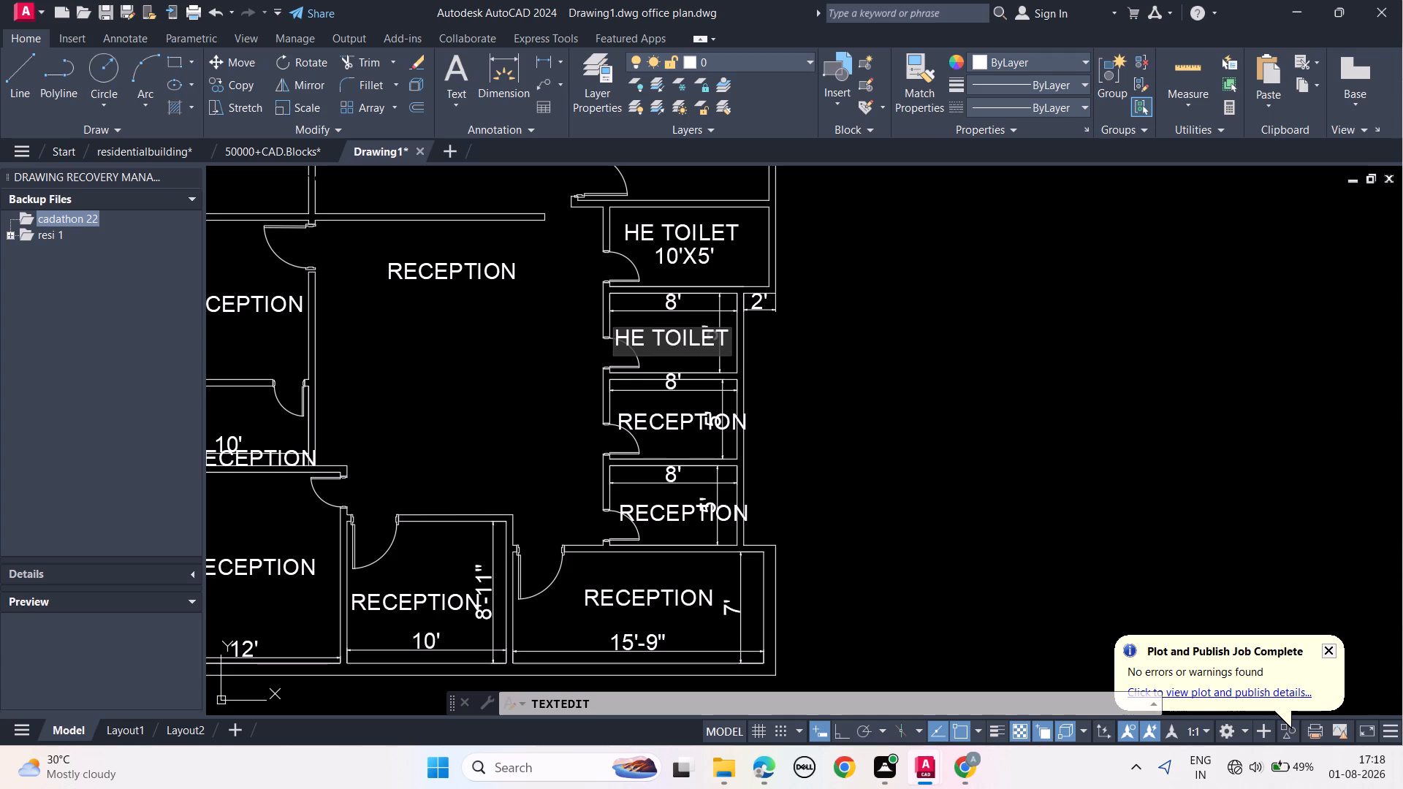
{"action": "key", "text": "Return"}
{"action": "key", "text": "Escape"}
{"action": "key", "text": "Escape"}
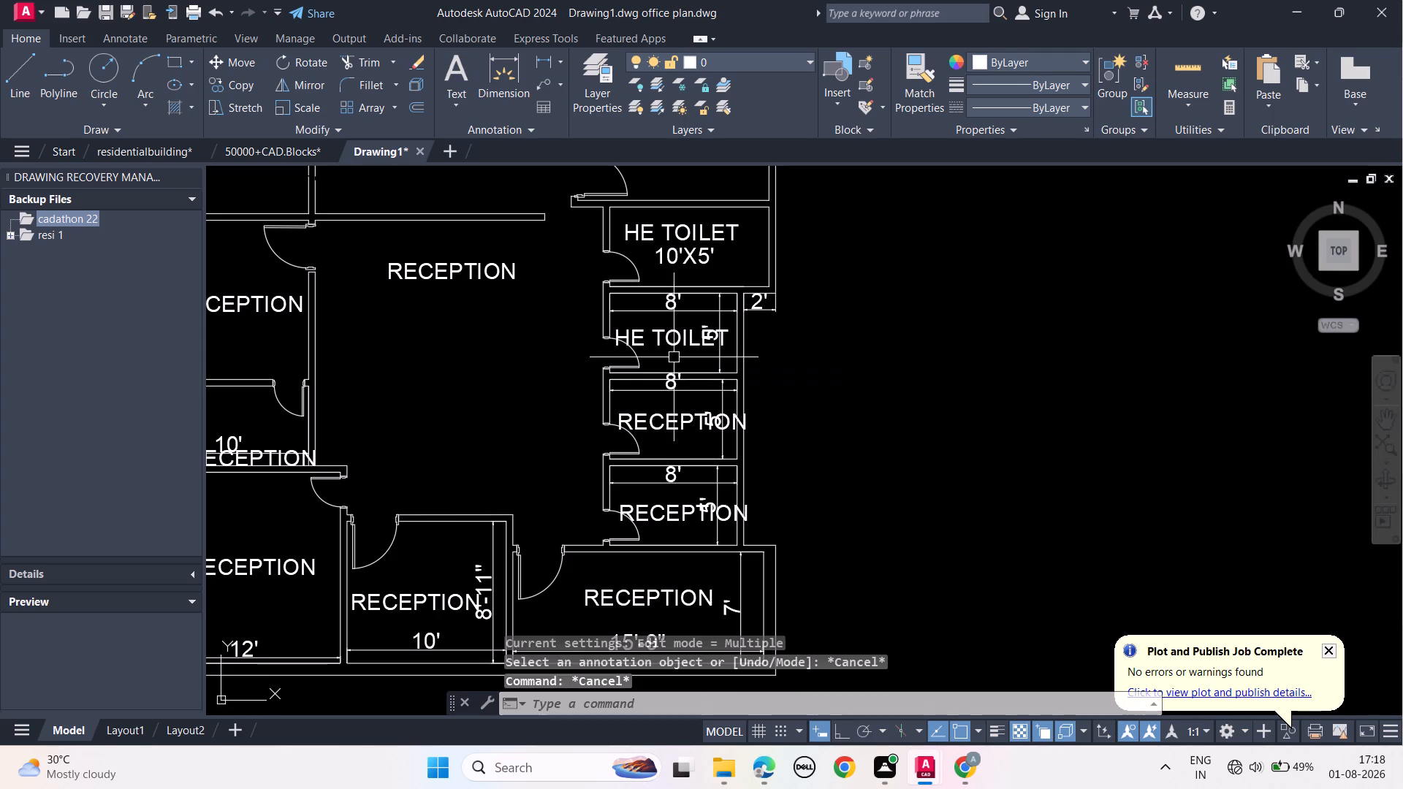
{"action": "key", "text": "Escape"}
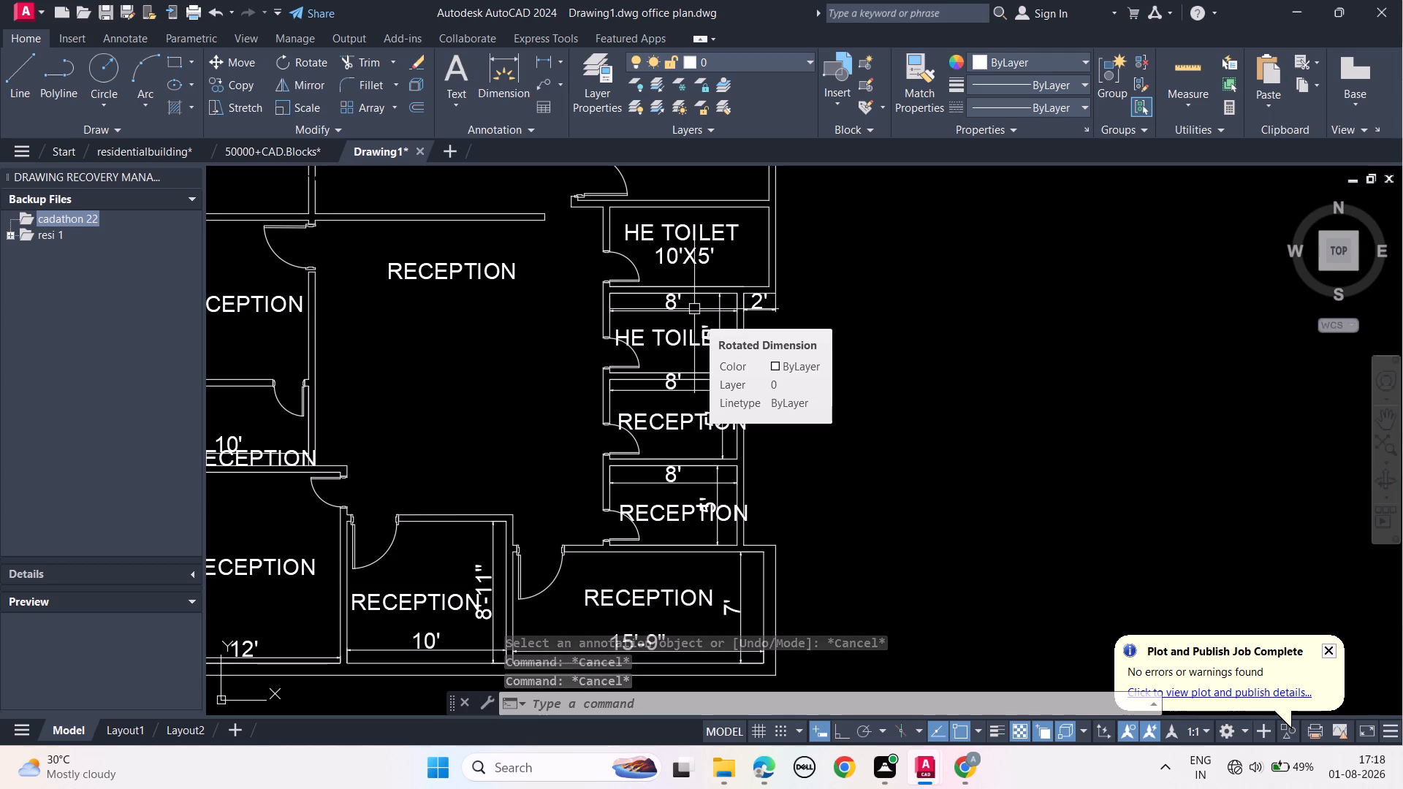
Delete the 8' horizontal and 5' vertical dimensions inside the HE TOILET room directly south of the 10'X5' toilet.
{"action": "left_click", "coordinate": [694, 309]}
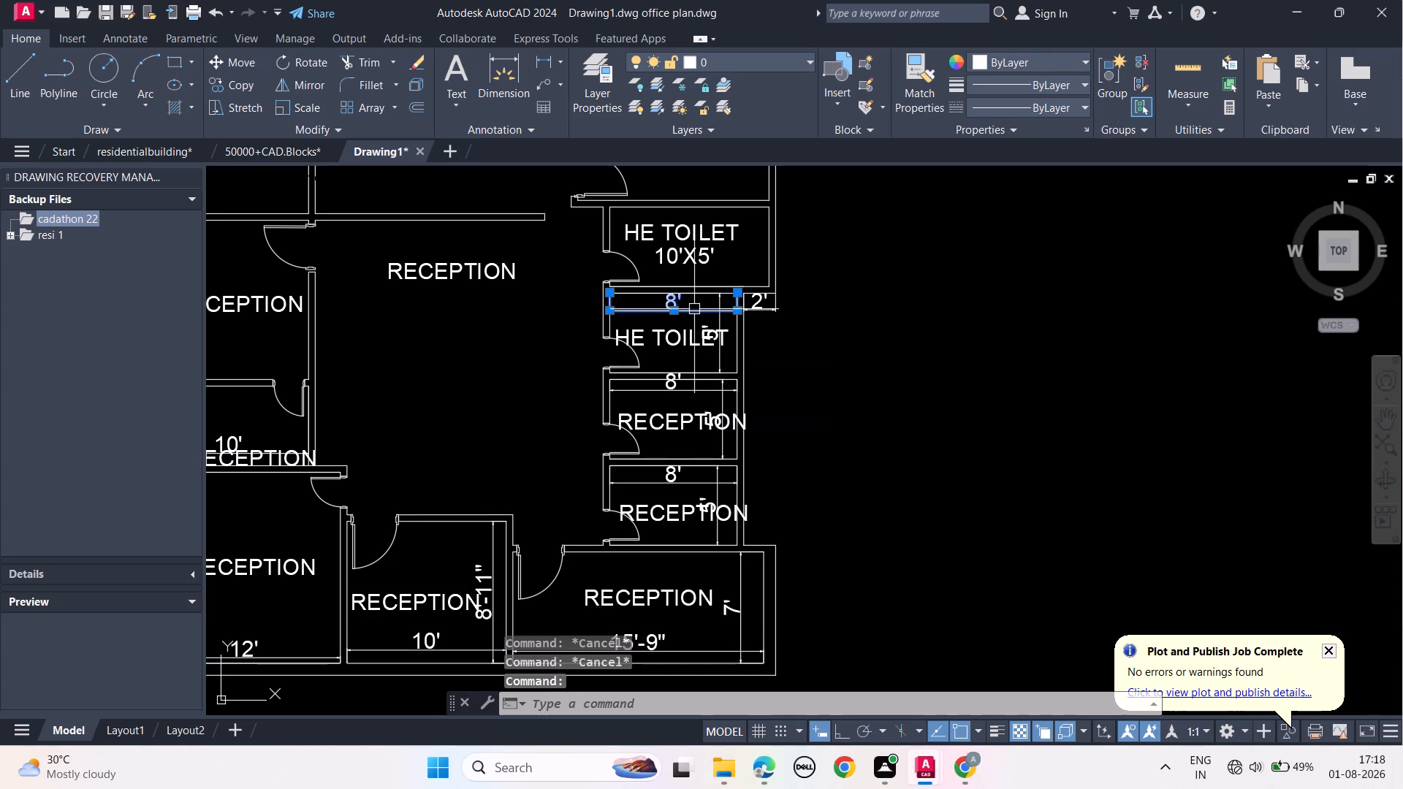
{"action": "key", "text": "Delete"}
{"action": "left_click", "coordinate": [716, 363]}
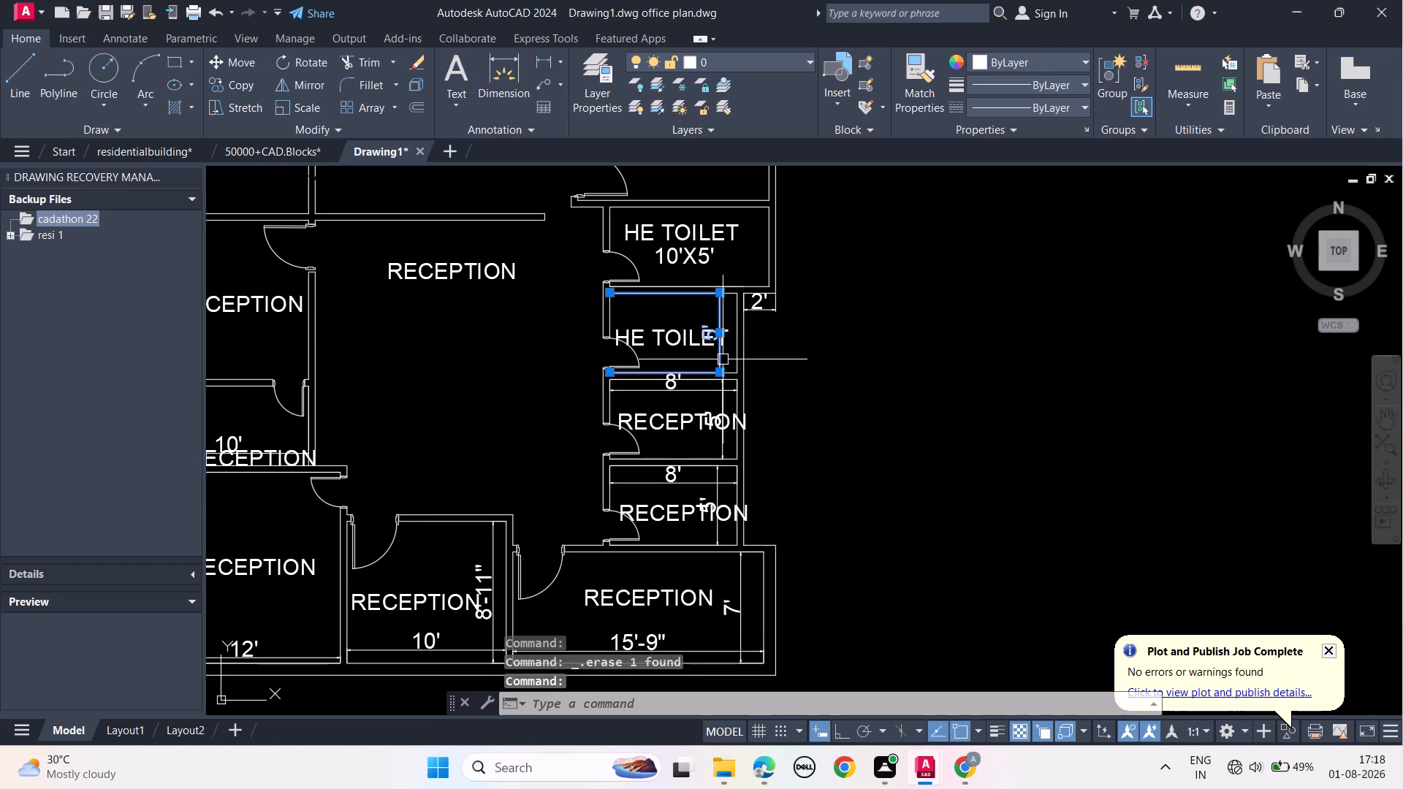
{"action": "key", "text": "Escape"}
{"action": "left_click", "coordinate": [720, 307]}
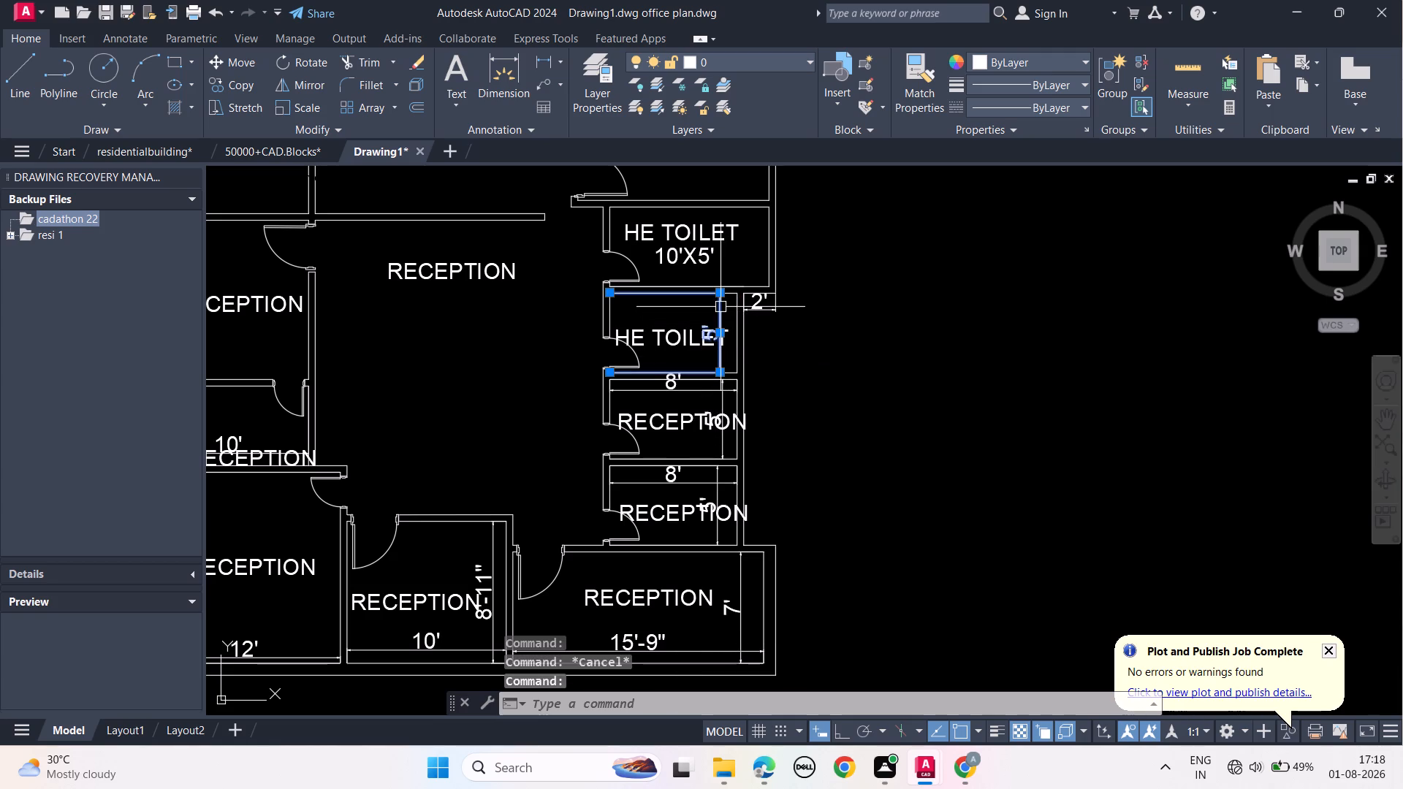
{"action": "key", "text": "Delete"}
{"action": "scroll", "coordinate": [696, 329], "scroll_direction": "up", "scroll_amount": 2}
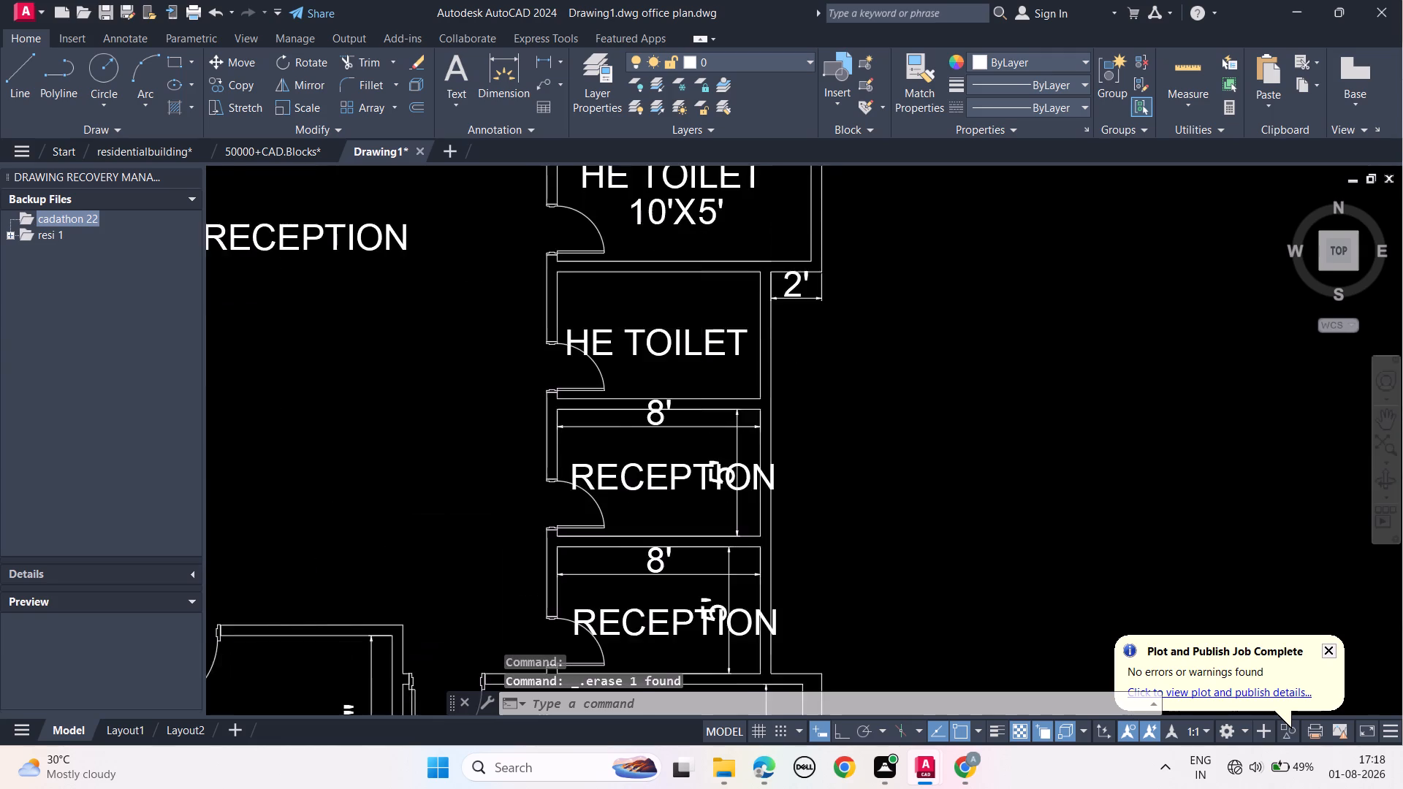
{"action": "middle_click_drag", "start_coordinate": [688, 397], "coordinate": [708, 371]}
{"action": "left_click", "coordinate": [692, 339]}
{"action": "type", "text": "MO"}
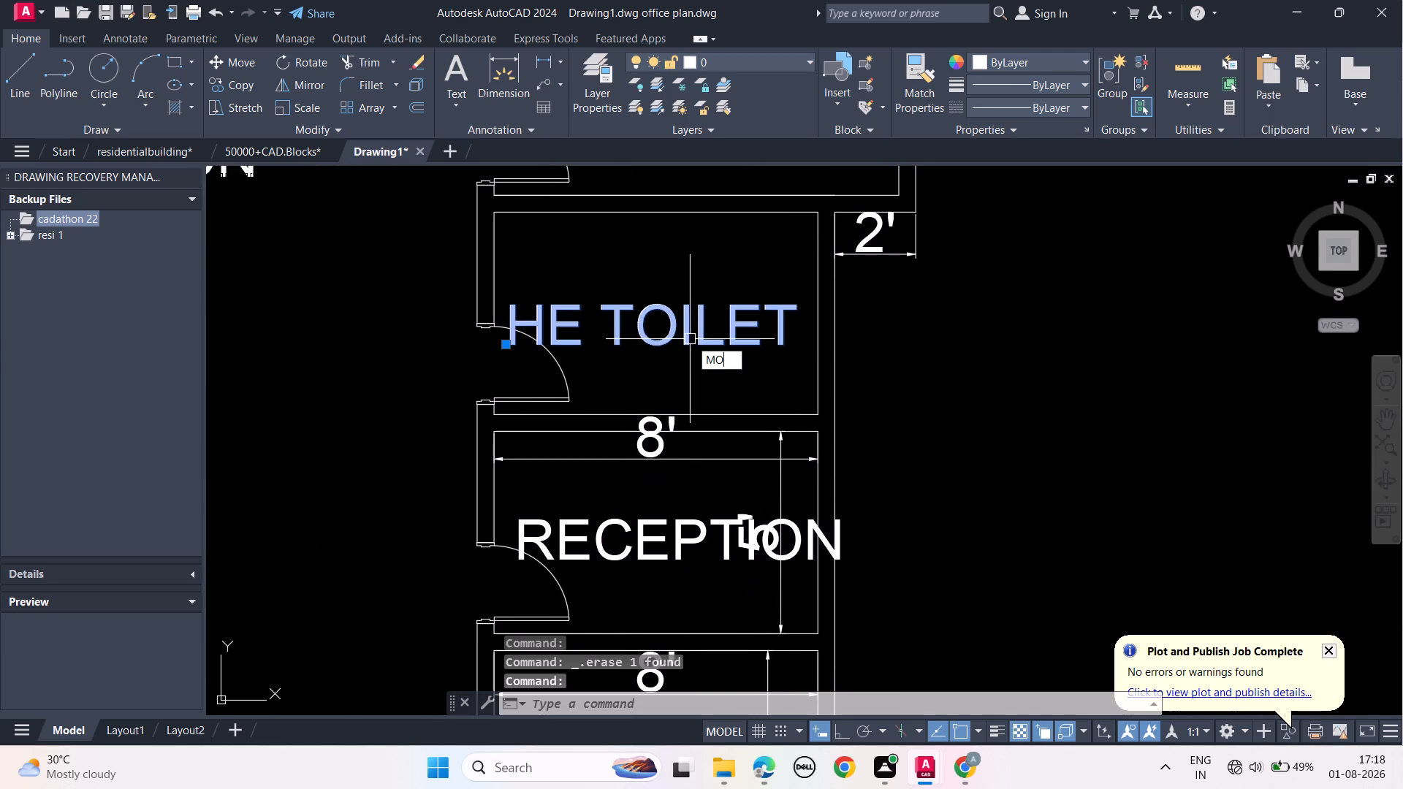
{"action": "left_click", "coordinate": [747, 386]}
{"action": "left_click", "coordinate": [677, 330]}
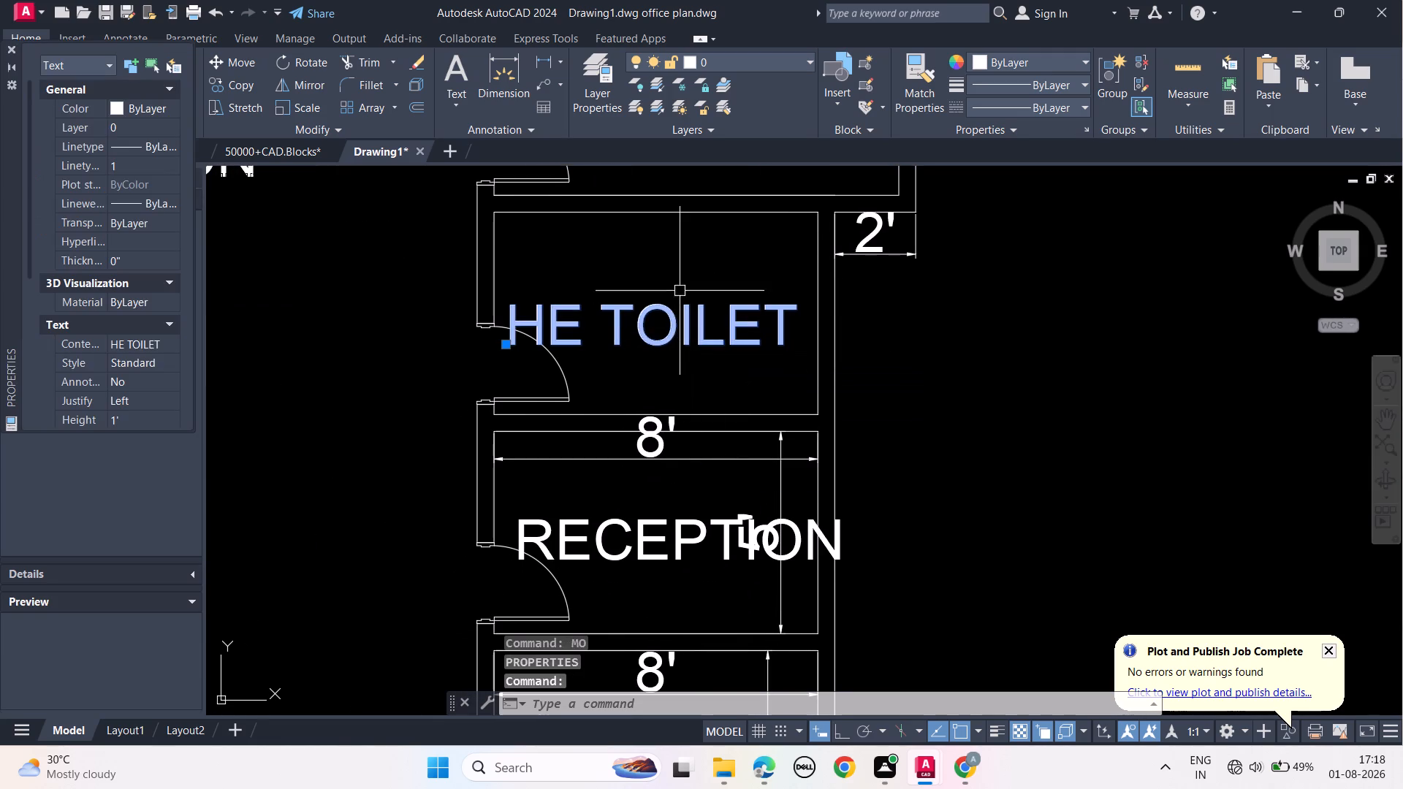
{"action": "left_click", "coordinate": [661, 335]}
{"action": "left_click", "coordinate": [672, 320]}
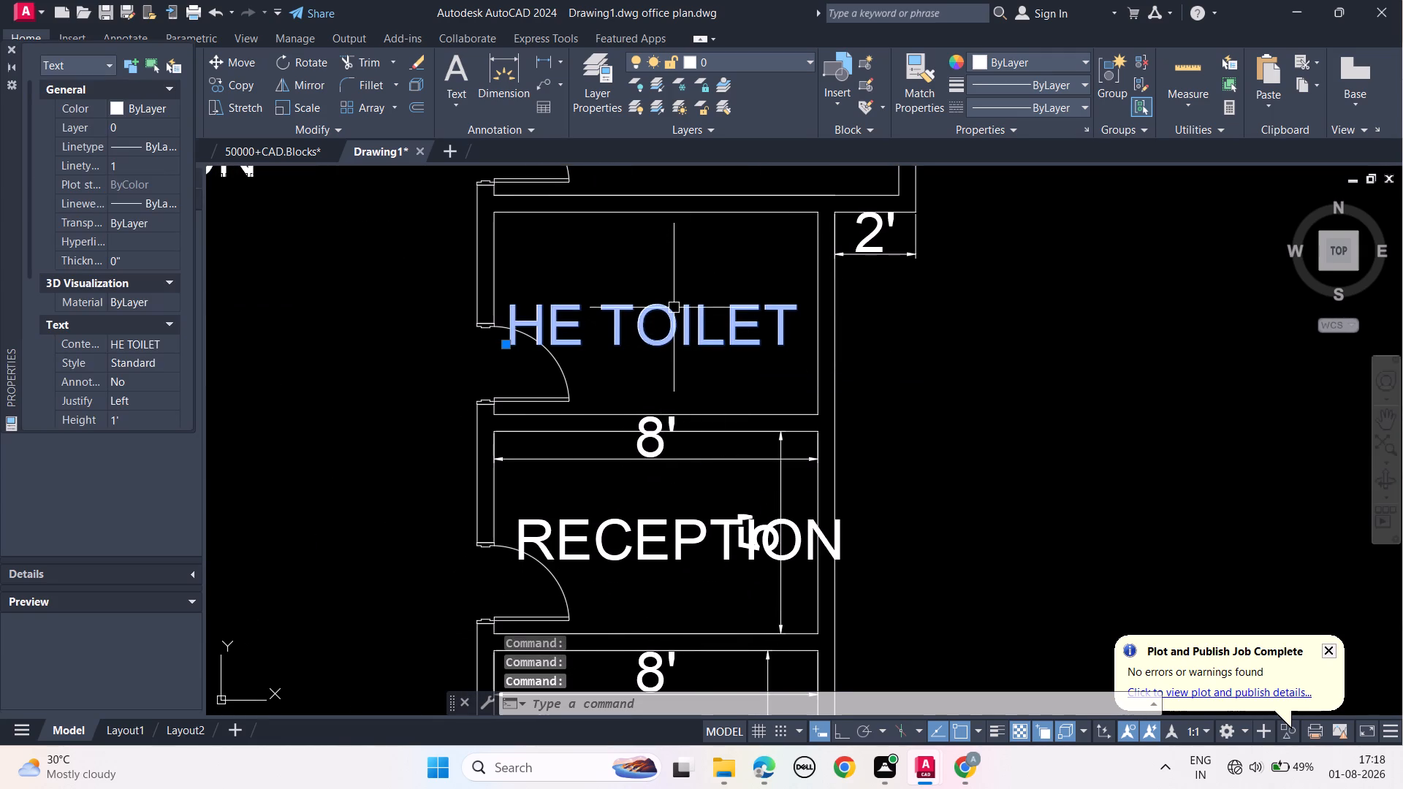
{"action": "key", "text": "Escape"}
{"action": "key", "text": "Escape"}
Move the HE TOILET text in the room south of the 10'X5' toilet north, close to the room's north wall.
{"action": "left_click", "coordinate": [675, 320]}
{"action": "type", "text": "MO"}
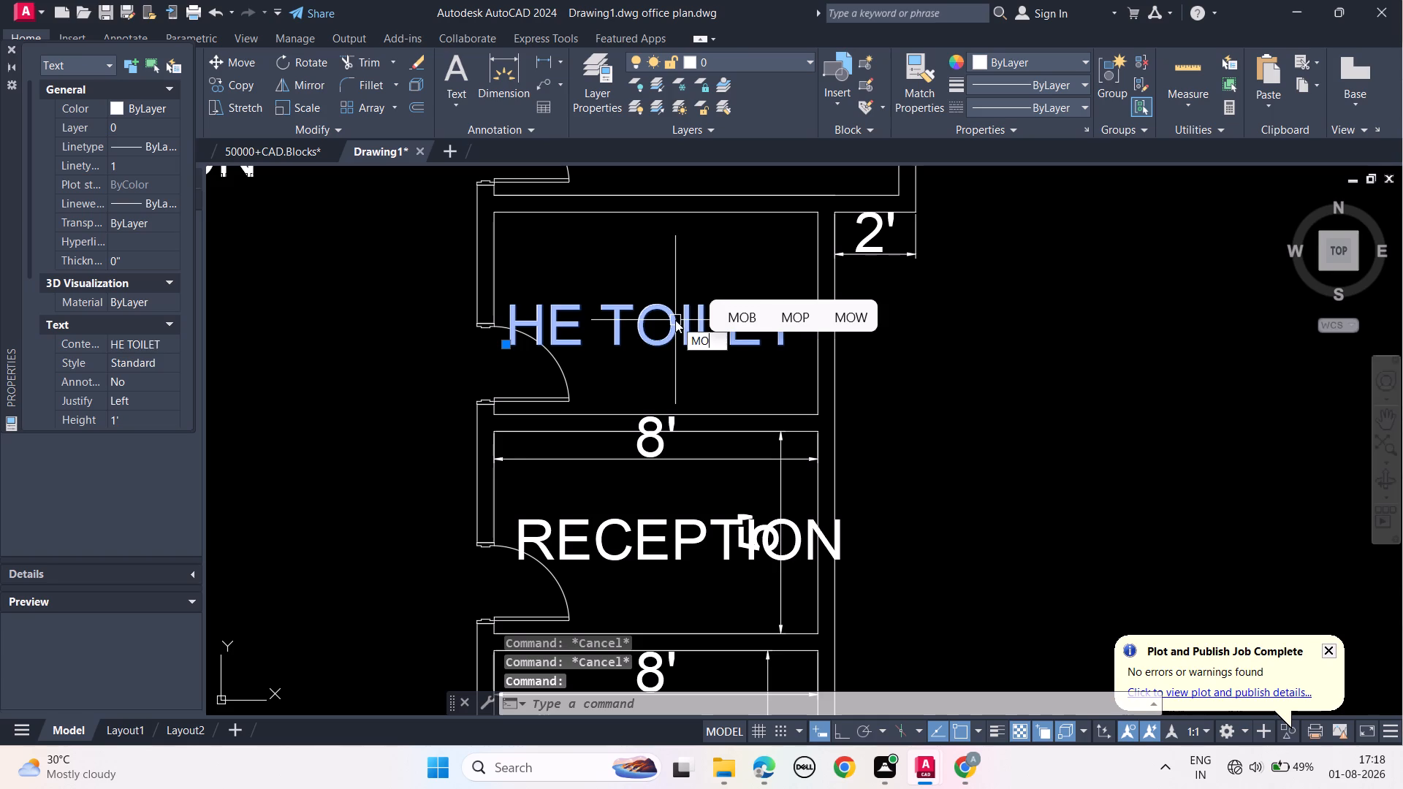
{"action": "left_click", "coordinate": [714, 374]}
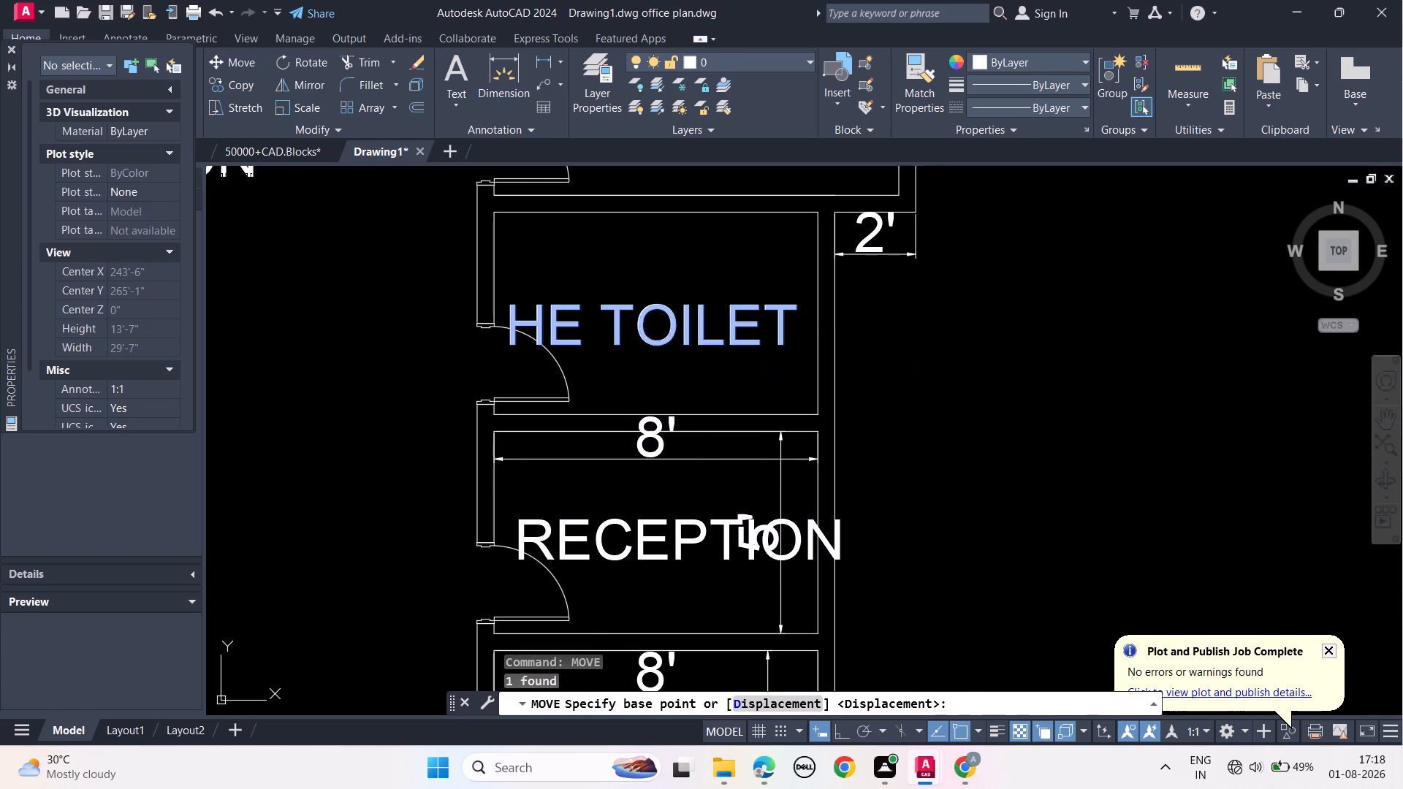
{"action": "left_click", "coordinate": [671, 338]}
{"action": "left_click", "coordinate": [675, 269]}
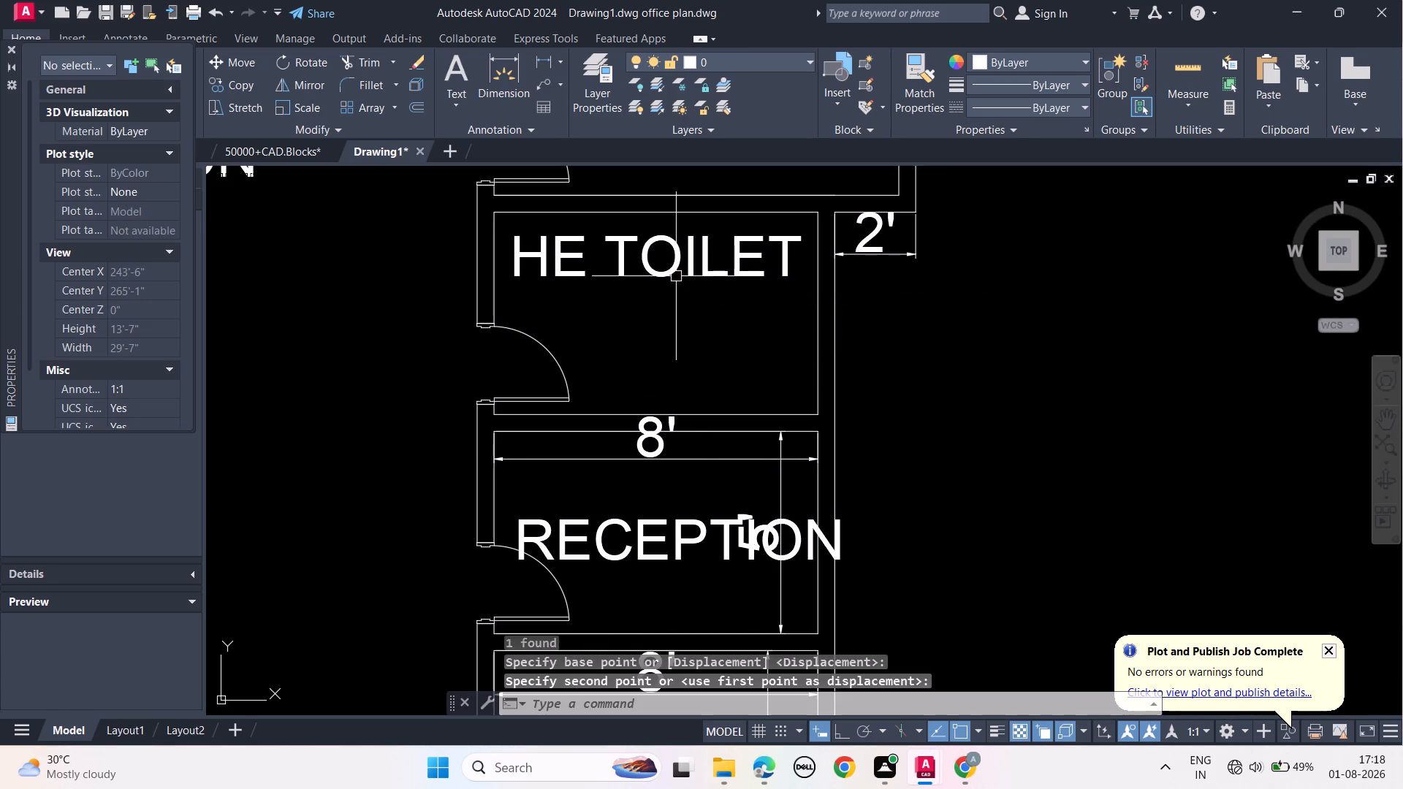
{"action": "key", "text": "Escape"}
{"action": "key", "text": "Escape"}
{"action": "key", "text": "Escape"}
Paste a copy of the WAITING text beneath the second HE TOILET and change it to "8'X5'".
{"action": "key", "text": "ctrl+v"}
{"action": "left_click", "coordinate": [579, 340]}
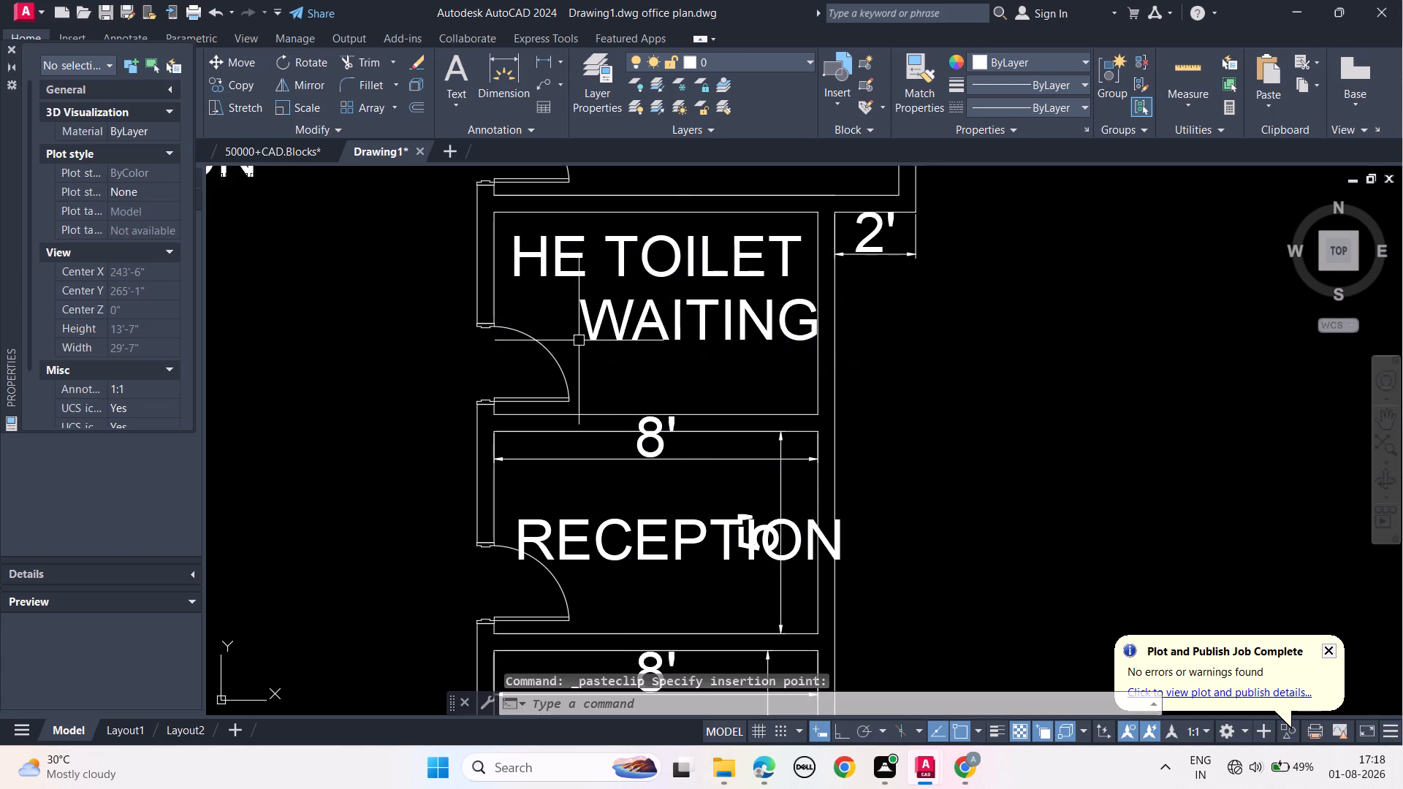
{"action": "double_click", "coordinate": [626, 324]}
{"action": "key", "text": "Delete"}
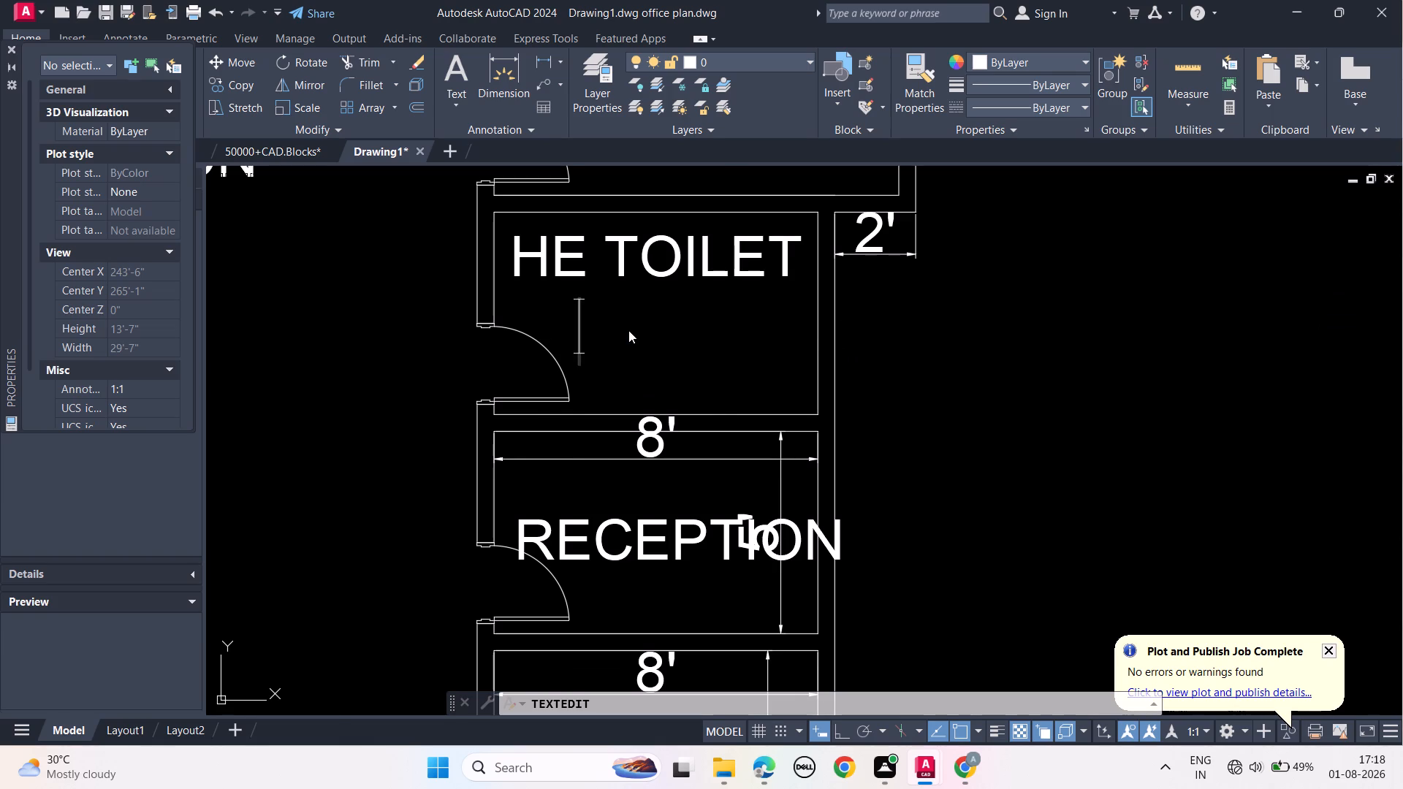
{"action": "scroll", "coordinate": [628, 330], "scroll_direction": "down", "scroll_amount": 1}
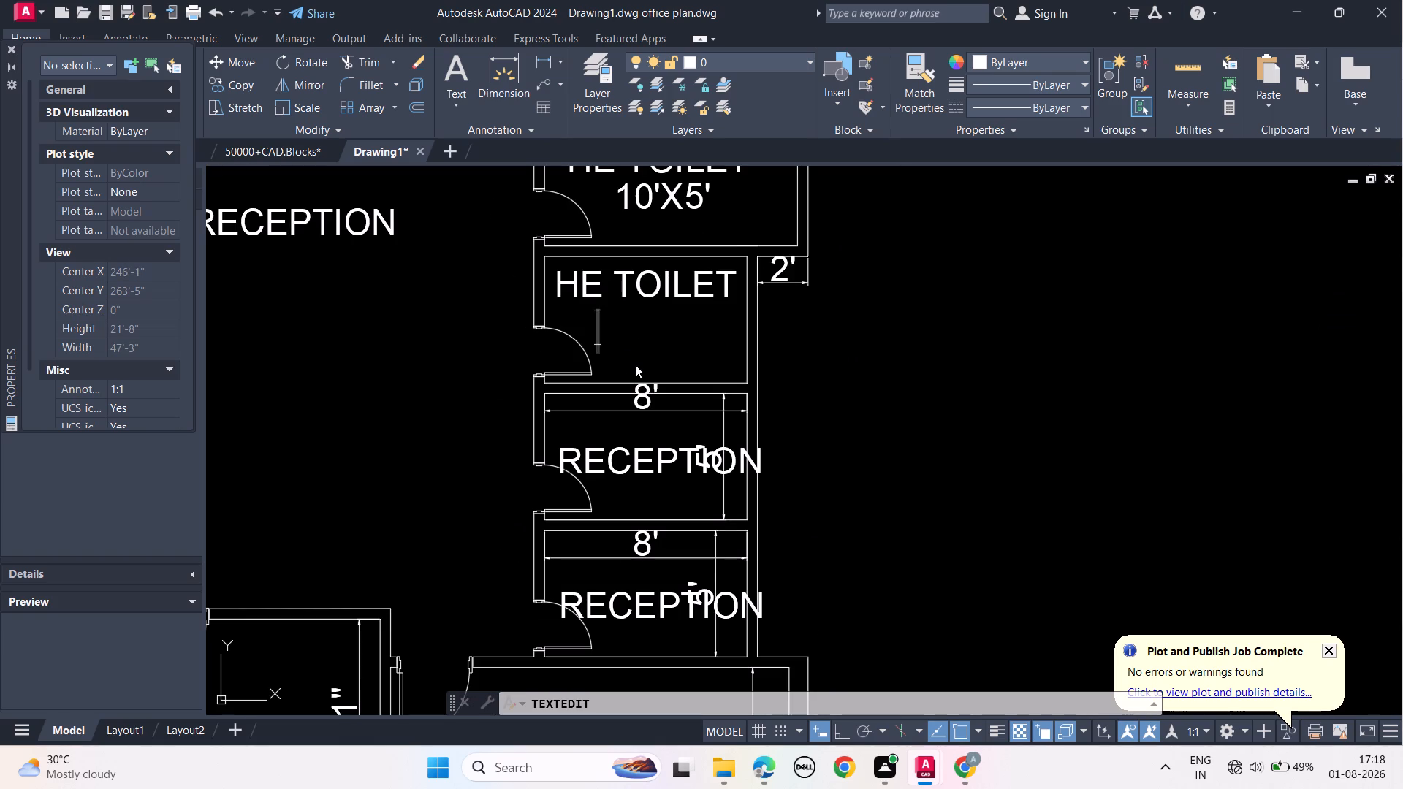
{"action": "middle_click_drag", "start_coordinate": [644, 359], "coordinate": [644, 474]}
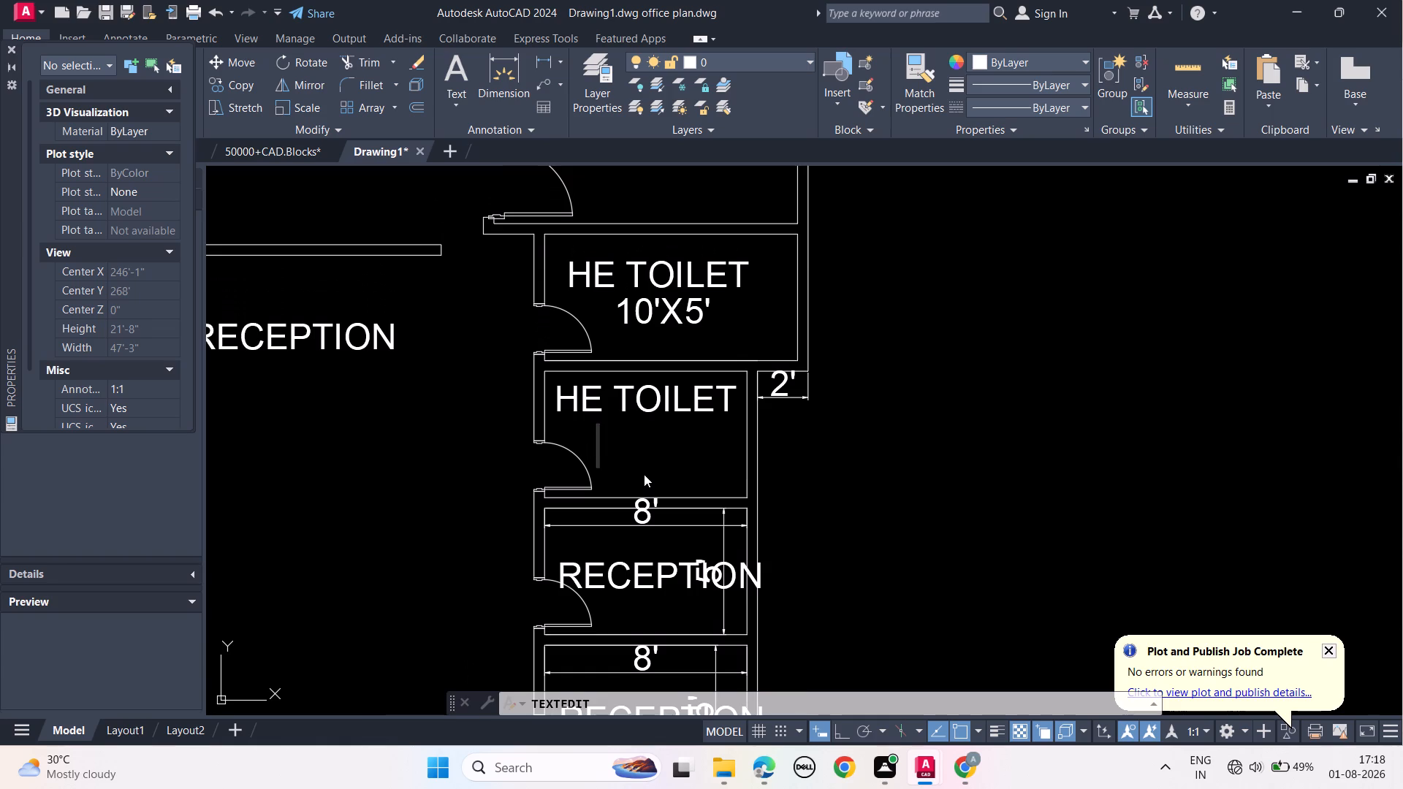
{"action": "key", "text": "8"}
{"action": "key", "text": "apostrophe"}
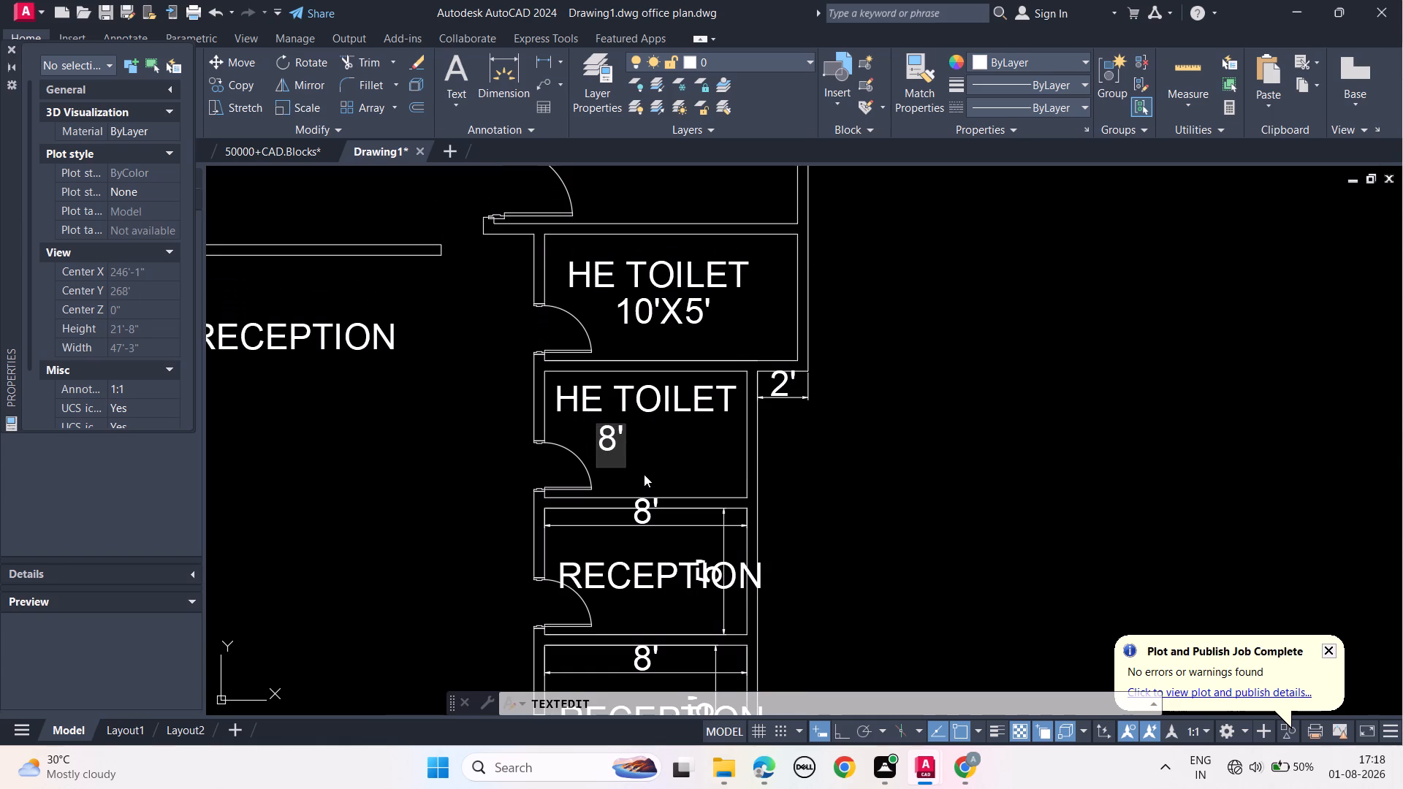
{"action": "key", "text": "x"}
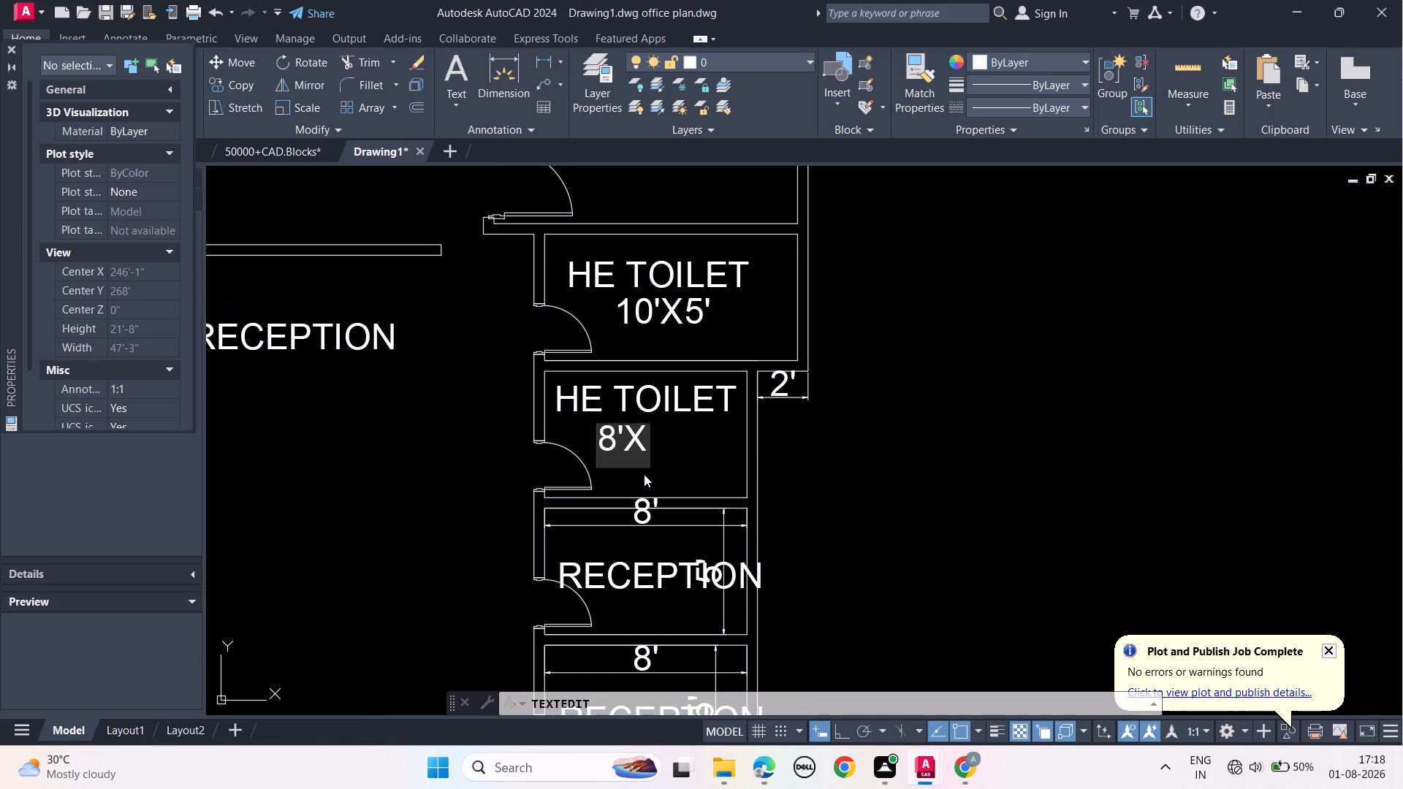
{"action": "type", "text": "5'"}
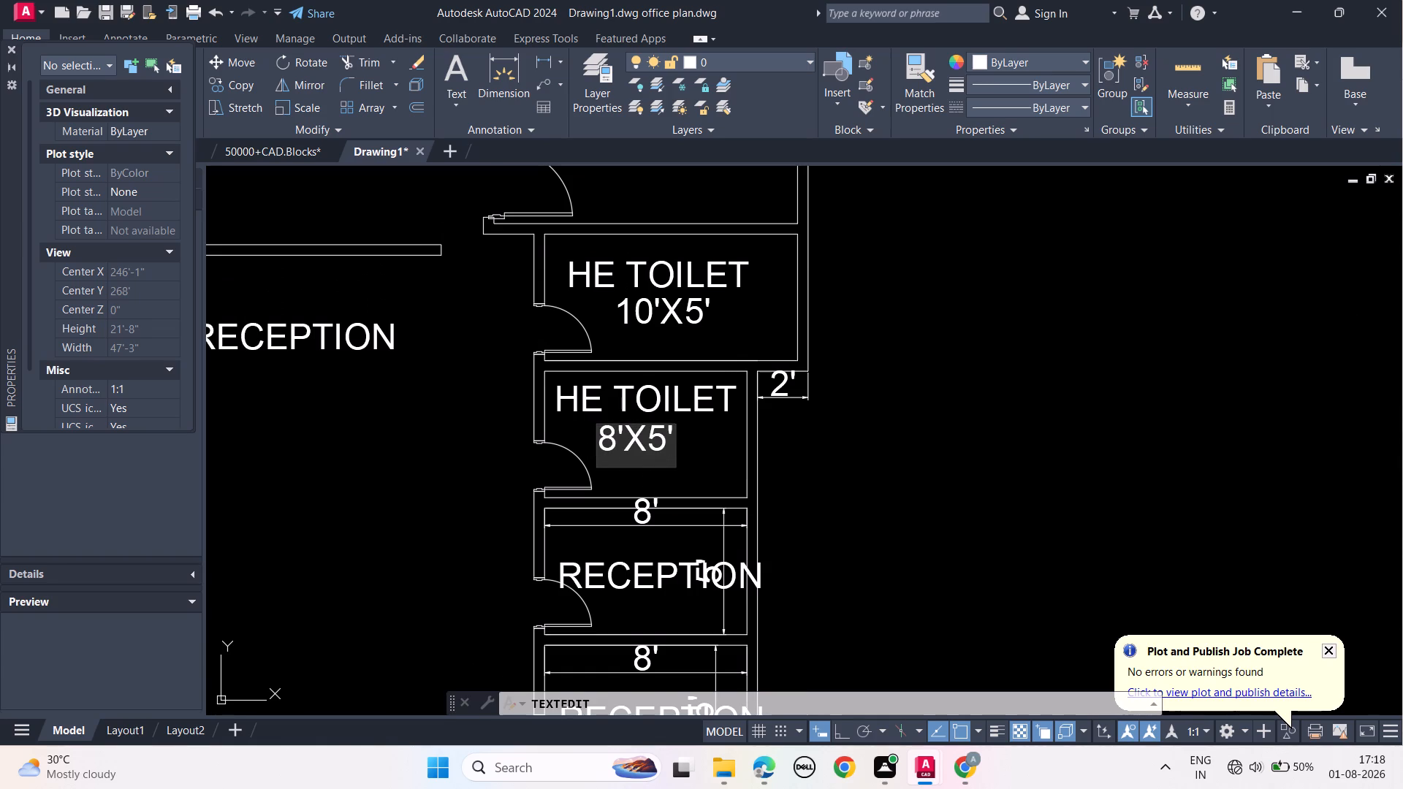
{"action": "key", "text": "Return"}
{"action": "key", "text": "Escape"}
{"action": "key", "text": "Escape"}
{"action": "key", "text": "Escape"}
{"action": "key", "text": "Escape"}
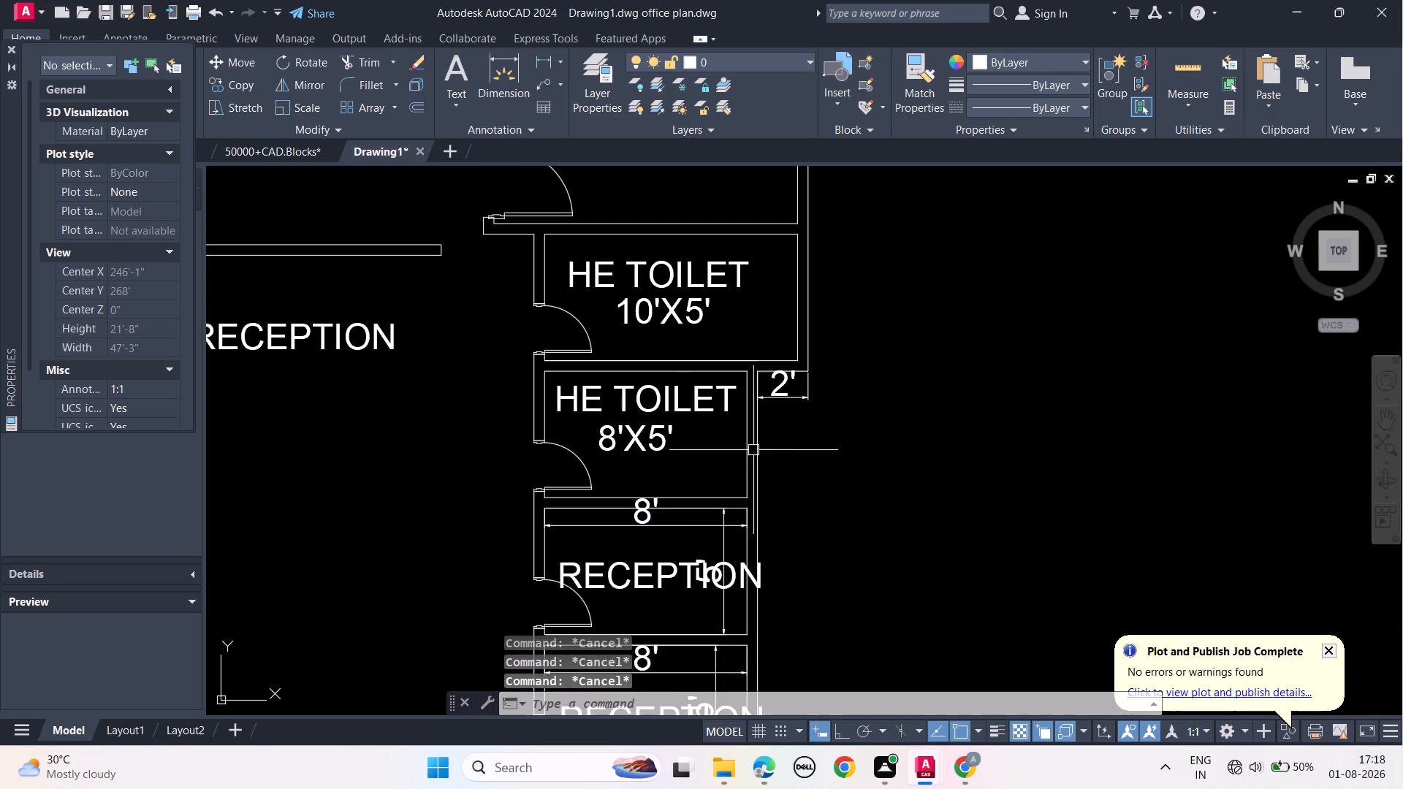
Replace the RECEPTION text in the room directly south of the 8'X5' HE TOILET with "SHE TOILET".
{"action": "middle_click_drag", "start_coordinate": [859, 473], "coordinate": [882, 242]}
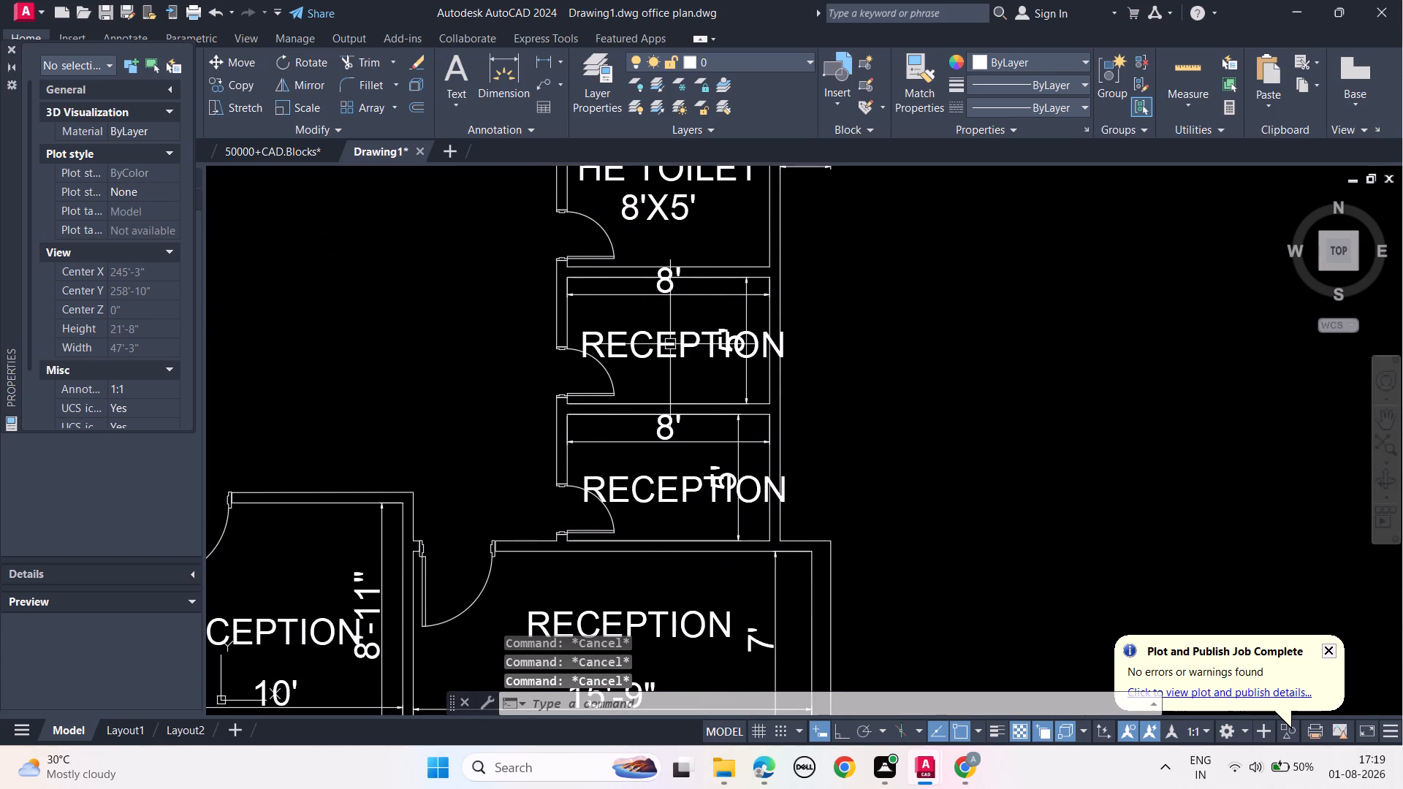
{"action": "double_click", "coordinate": [669, 346]}
{"action": "key", "text": "Delete"}
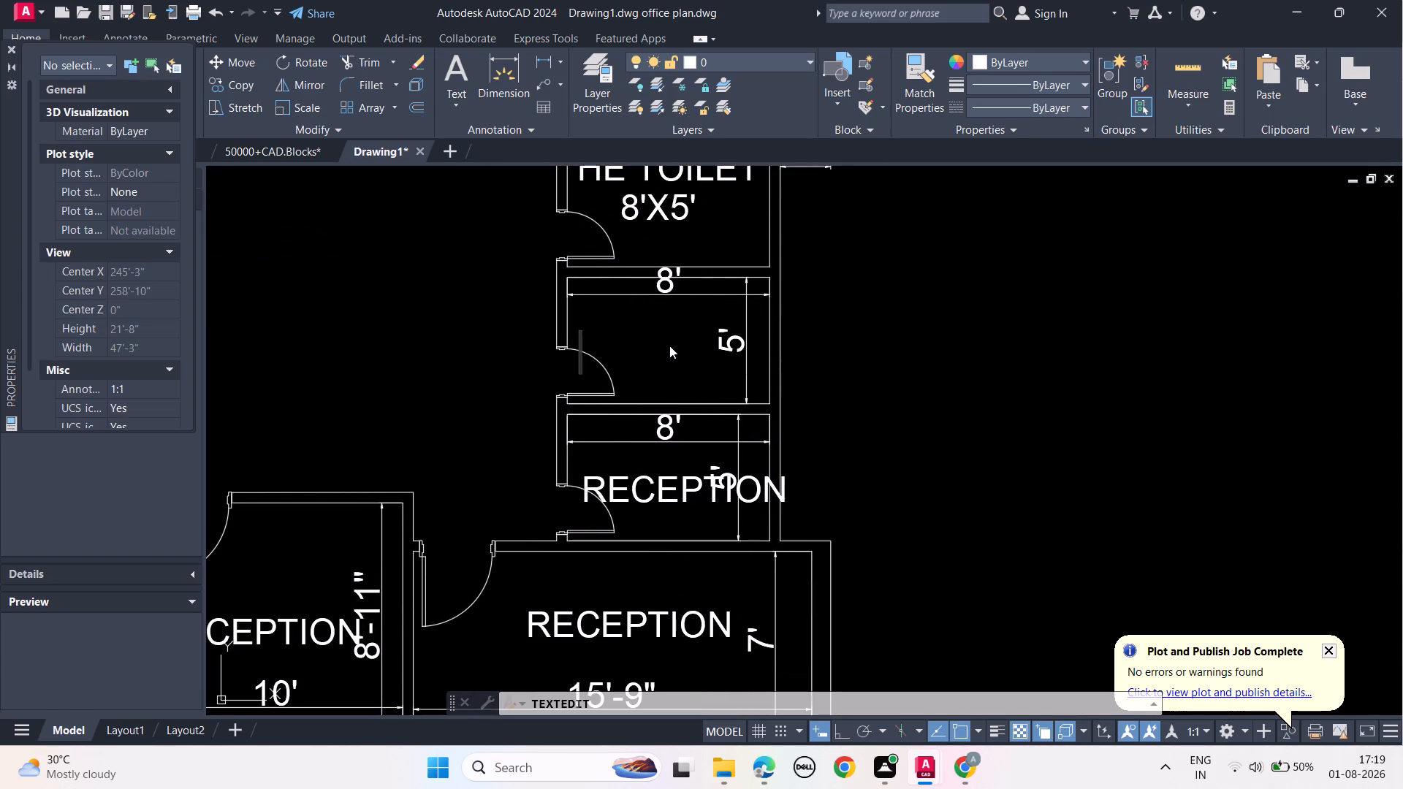
{"action": "type", "text": "SHE"}
{"action": "key", "text": "space"}
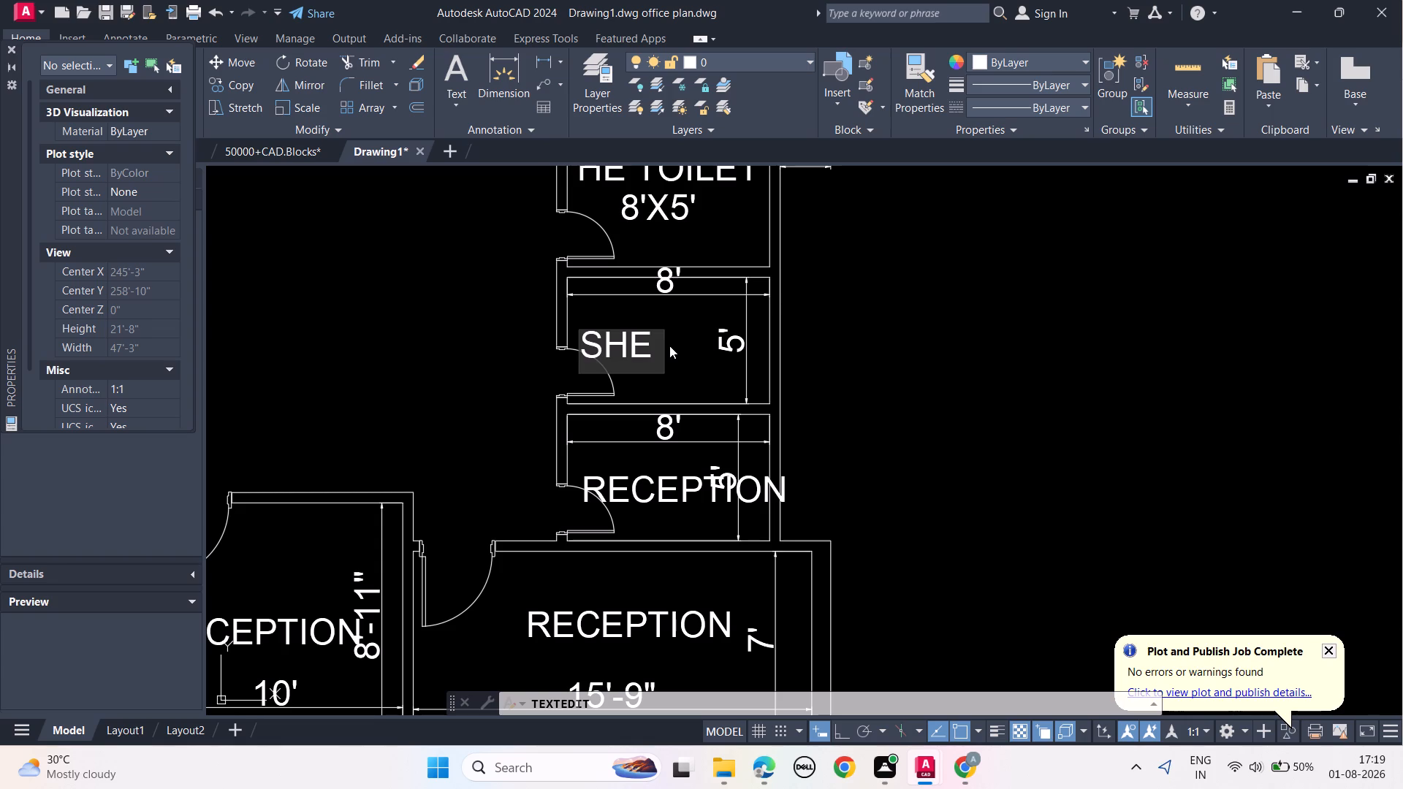
{"action": "type", "text": "TOIL"}
{"action": "type", "text": "ET"}
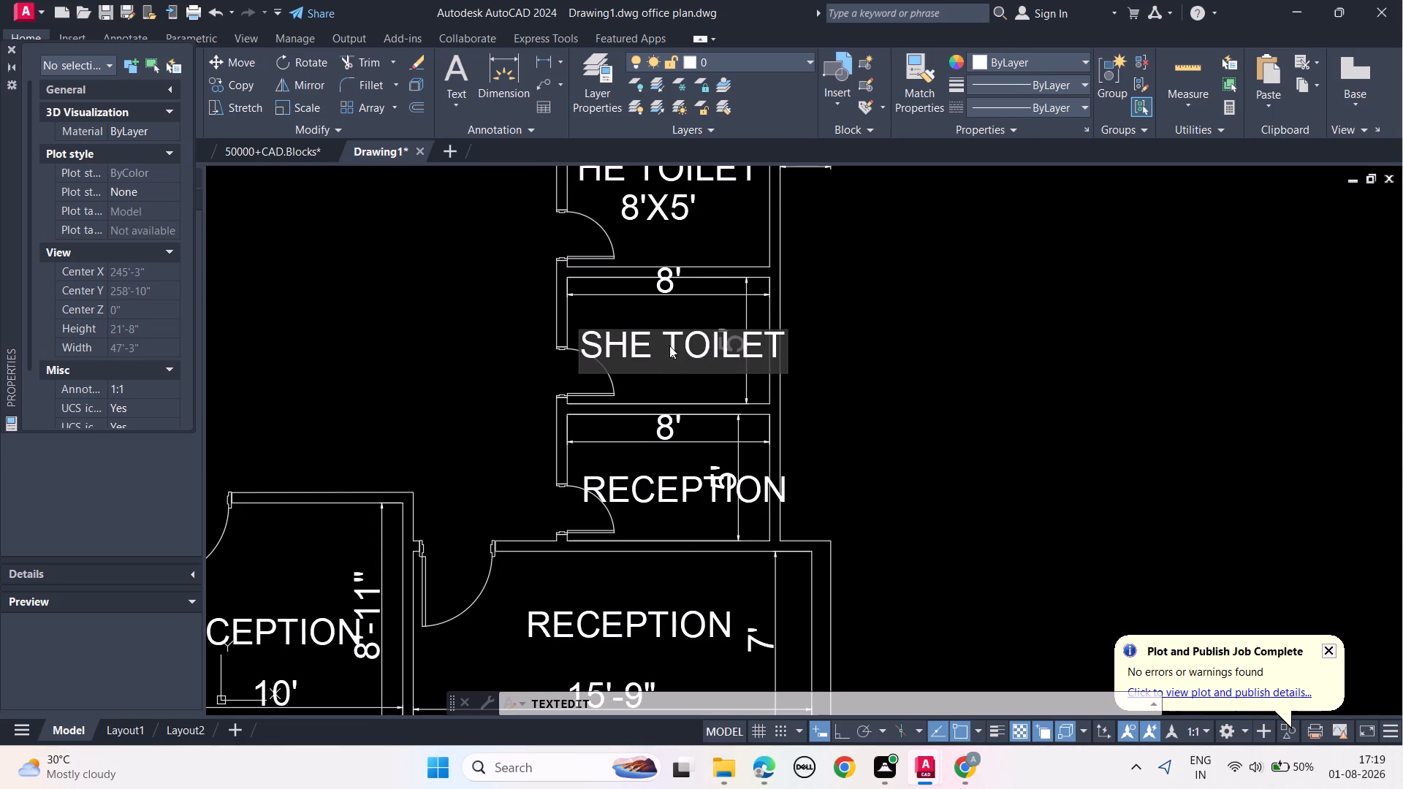
{"action": "key", "text": "Return"}
{"action": "key", "text": "Escape"}
{"action": "key", "text": "Escape"}
{"action": "key", "text": "Escape"}
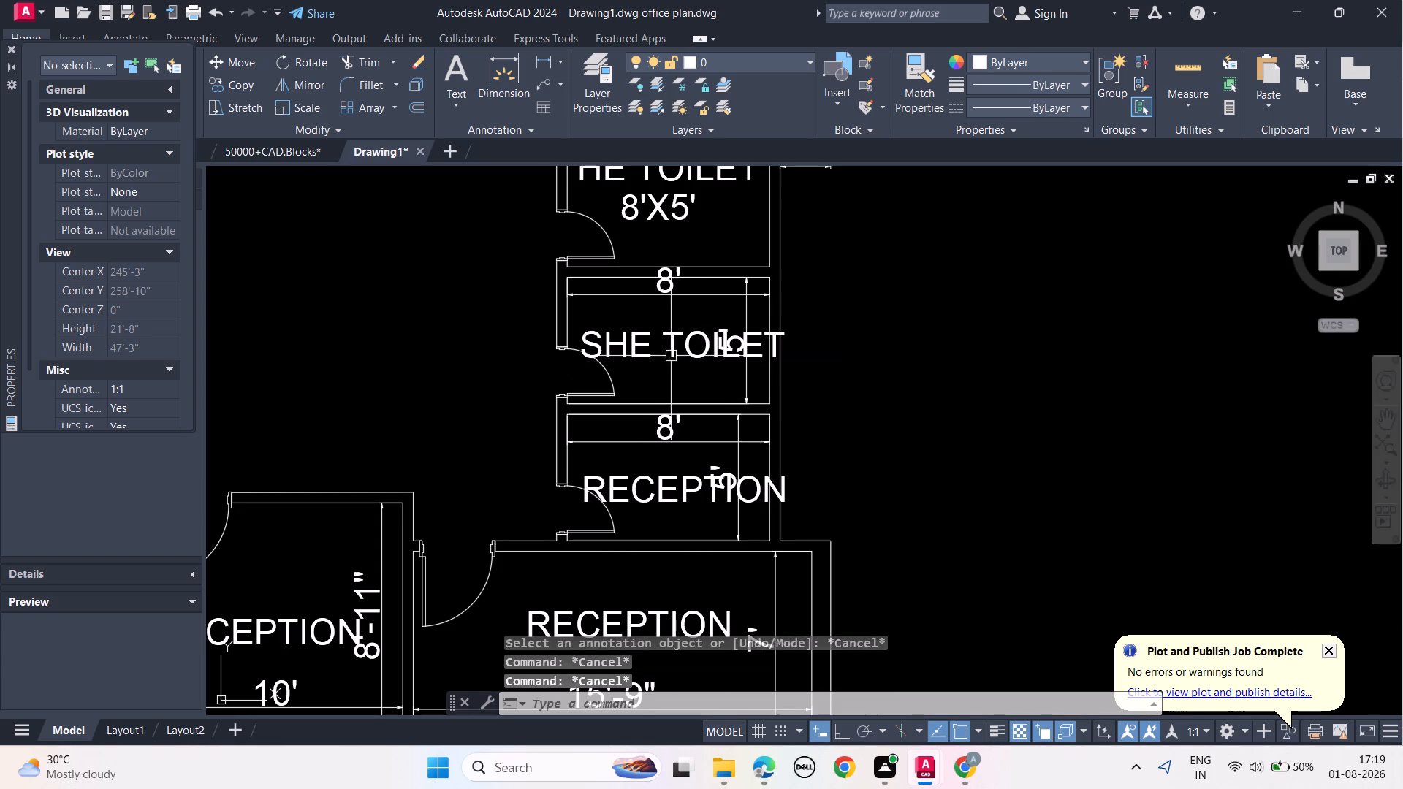
Move the SHE TOILET text about 1'-2" up and slightly west so it fits between its room's side walls.
{"action": "left_click", "coordinate": [674, 354]}
{"action": "type", "text": "MO"}
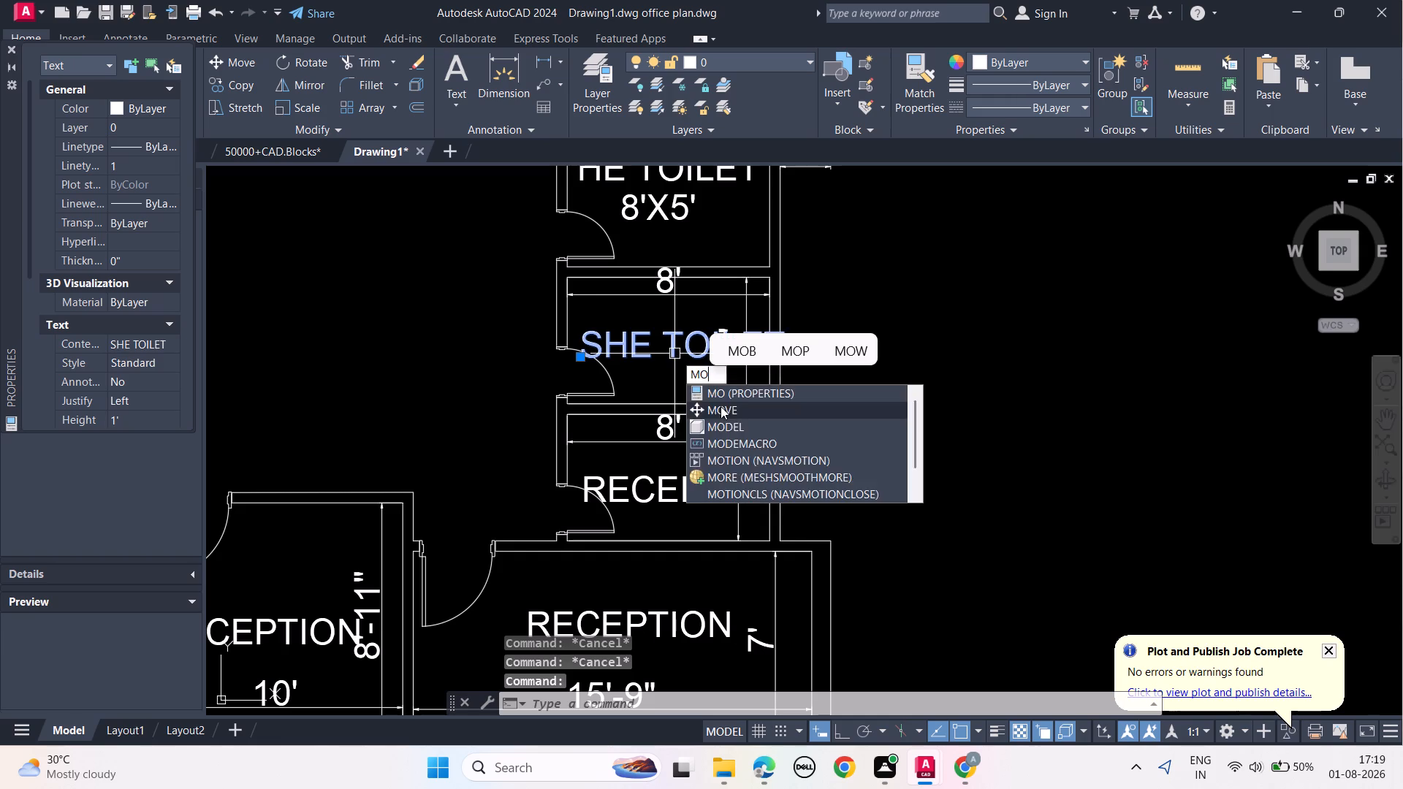
{"action": "left_click", "coordinate": [724, 407]}
{"action": "left_click", "coordinate": [670, 343]}
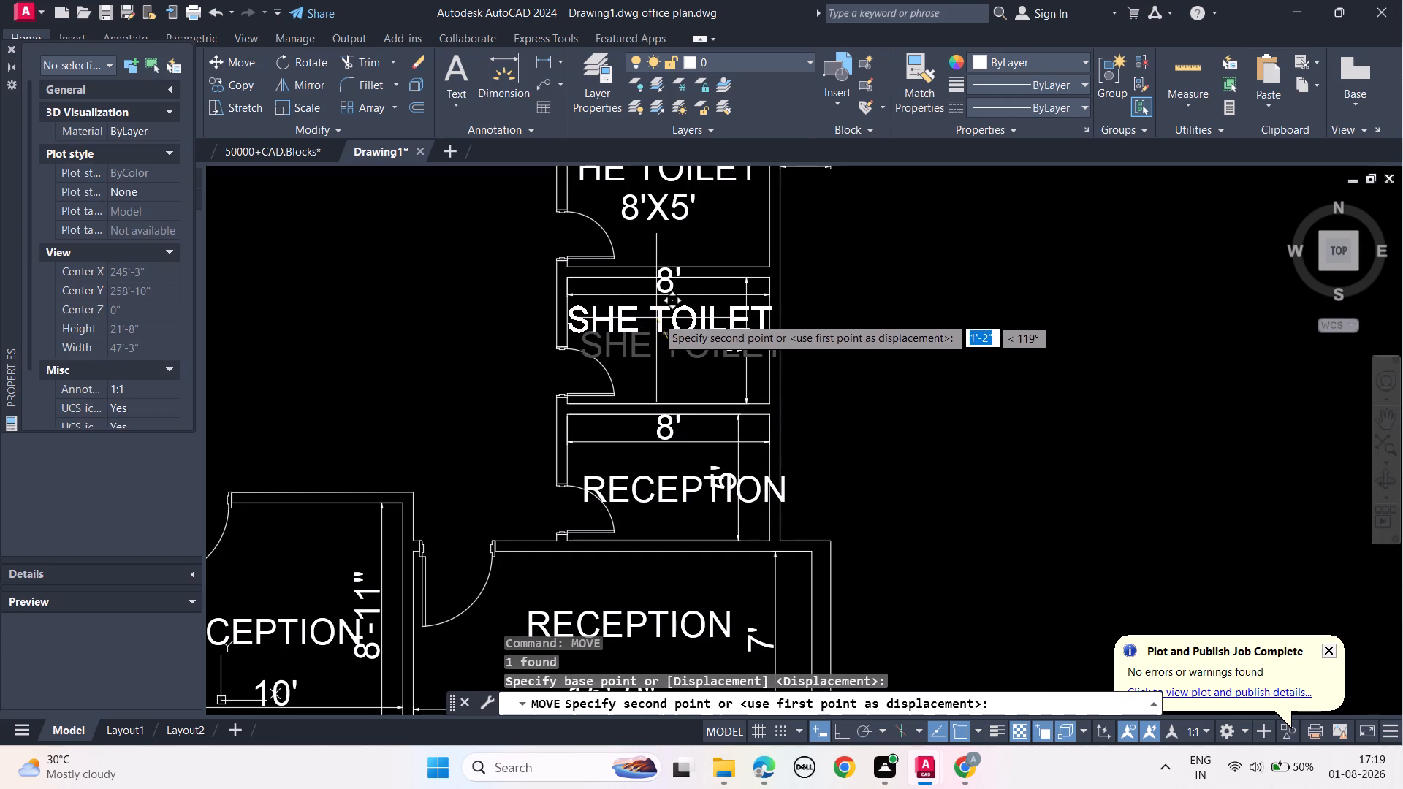
{"action": "left_click", "coordinate": [656, 316]}
{"action": "key", "text": "Escape"}
{"action": "key", "text": "Escape"}
{"action": "key", "text": "Escape"}
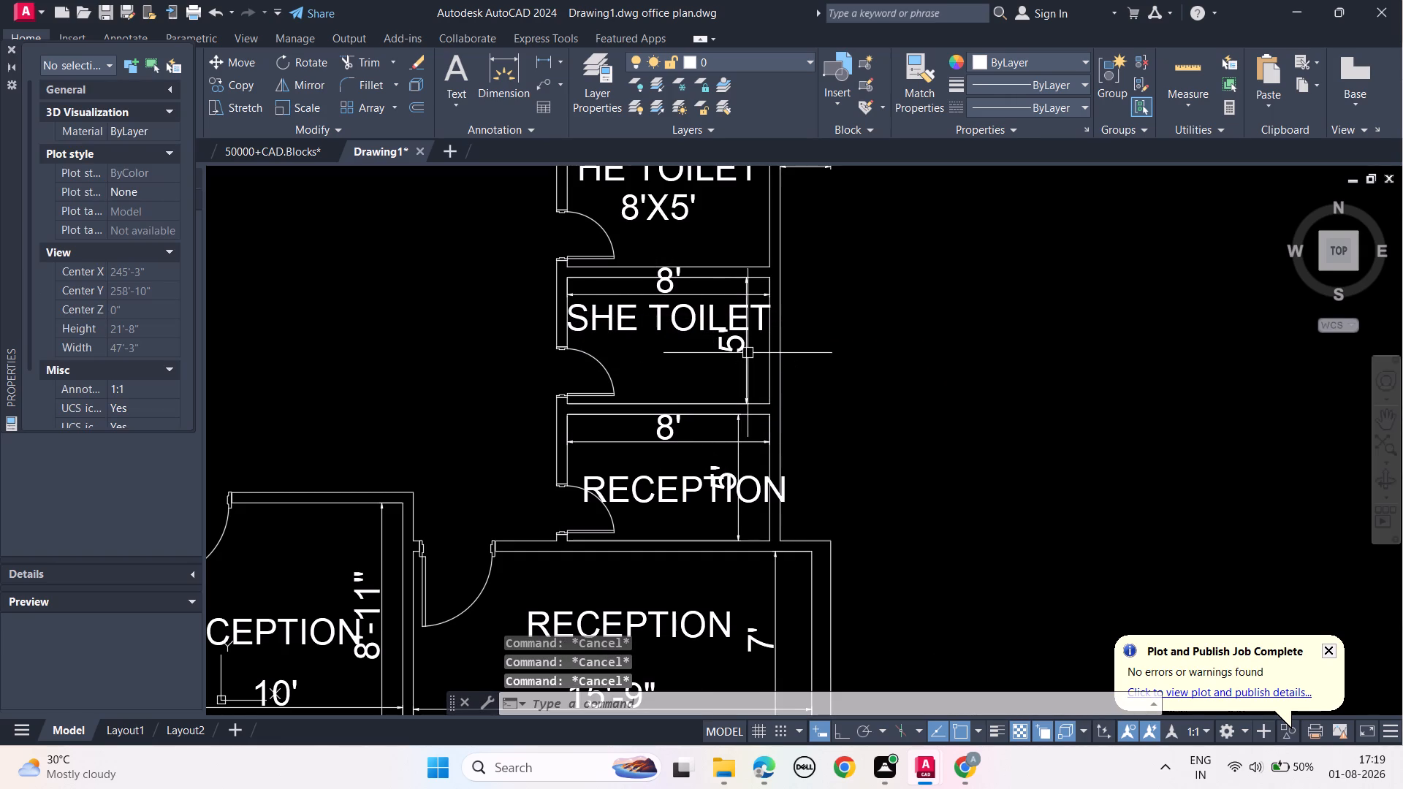
Delete the 5' vertical and 8' horizontal dimensions inside the SHE TOILET room.
{"action": "left_click", "coordinate": [748, 365]}
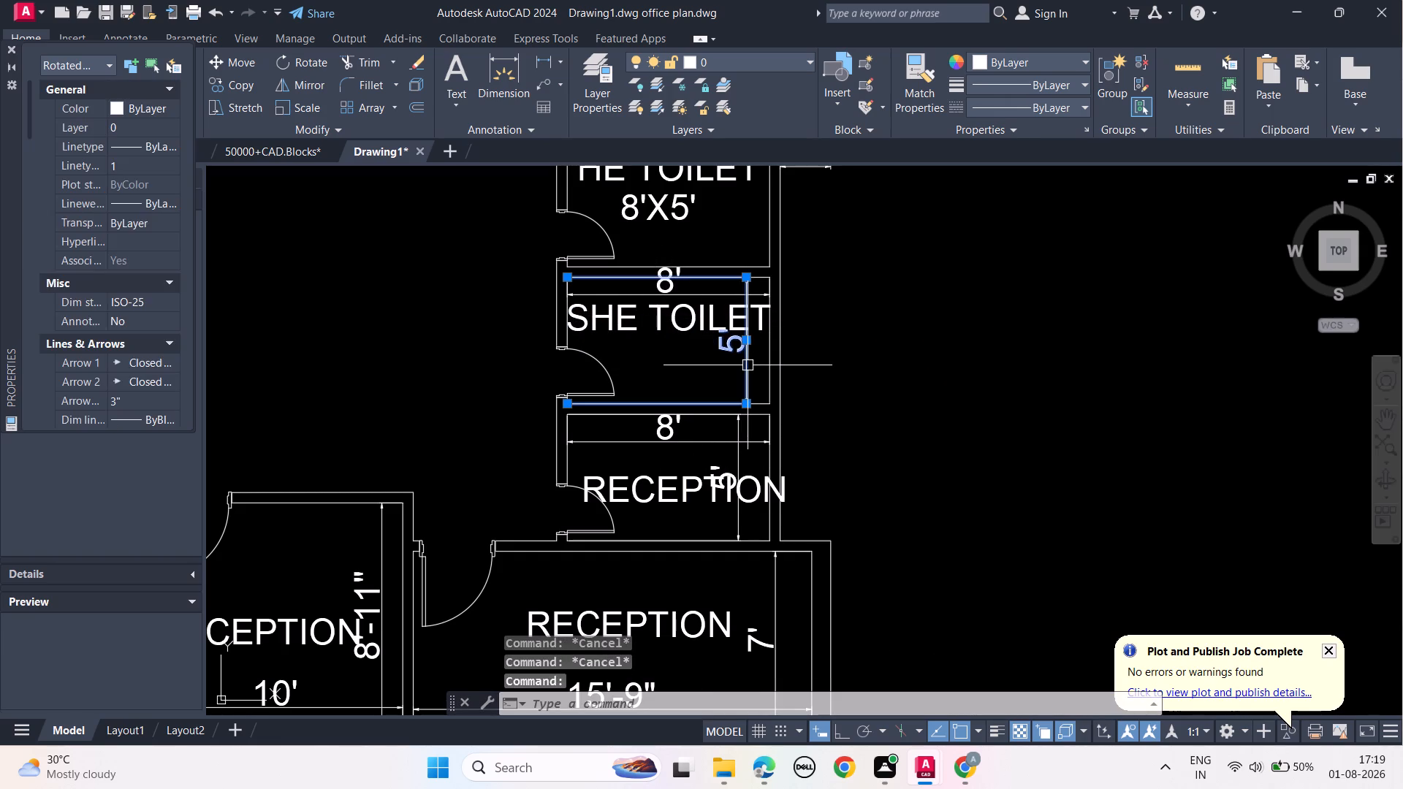
{"action": "key", "text": "Delete"}
{"action": "left_click", "coordinate": [703, 294]}
{"action": "key", "text": "Delete"}
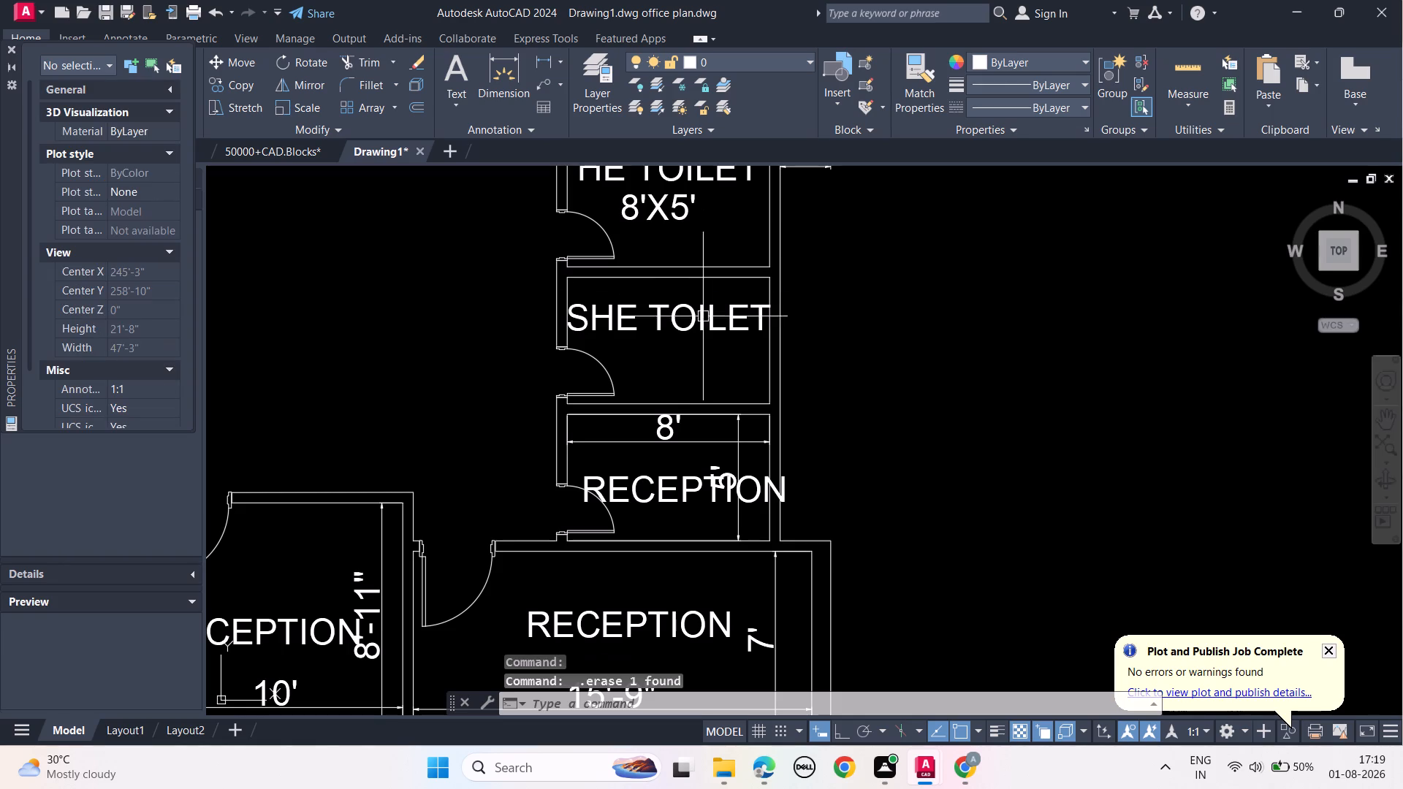
Paste a copy of the WAITING text beneath SHE TOILET and change it to "8'X5'".
{"action": "key", "text": "ctrl+v"}
{"action": "left_click", "coordinate": [642, 370]}
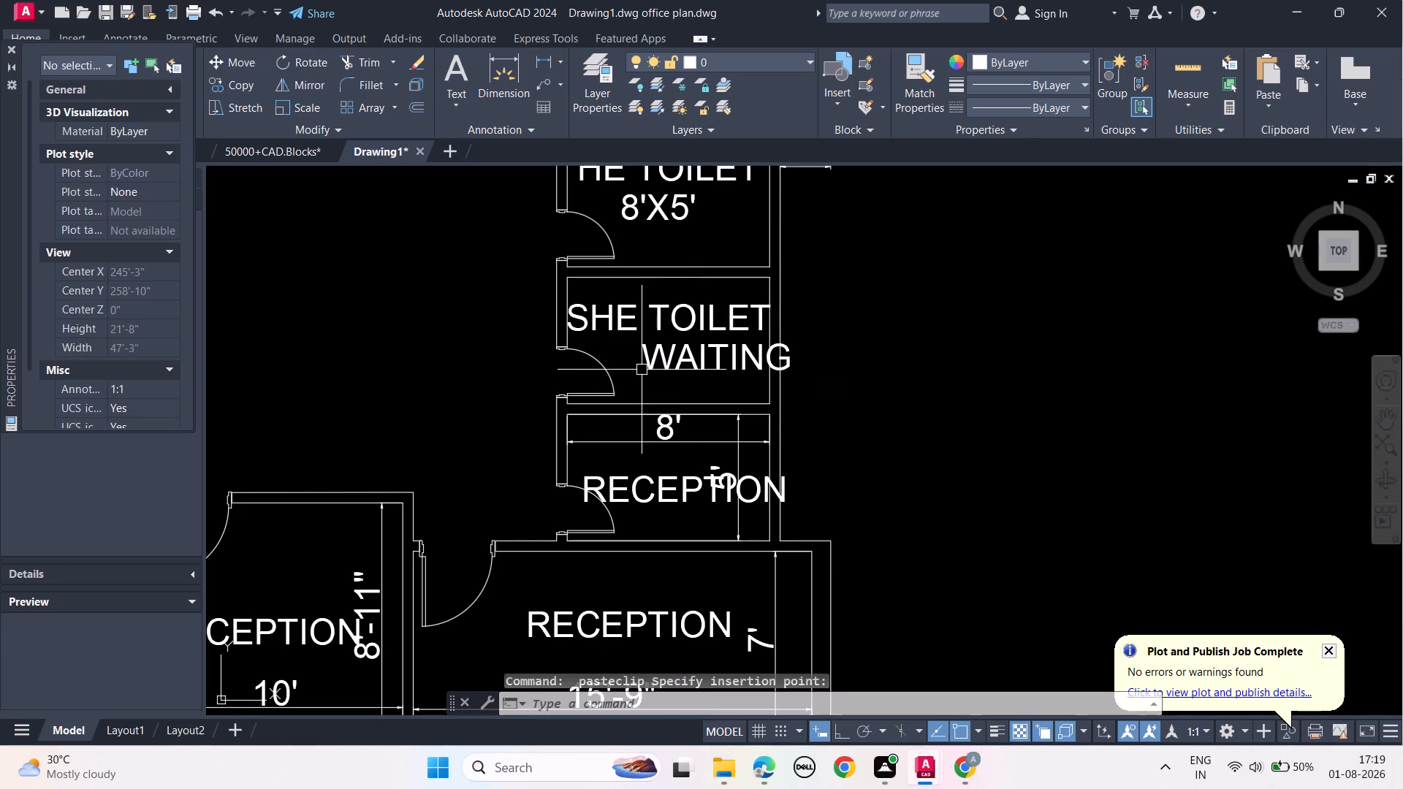
{"action": "double_click", "coordinate": [698, 353]}
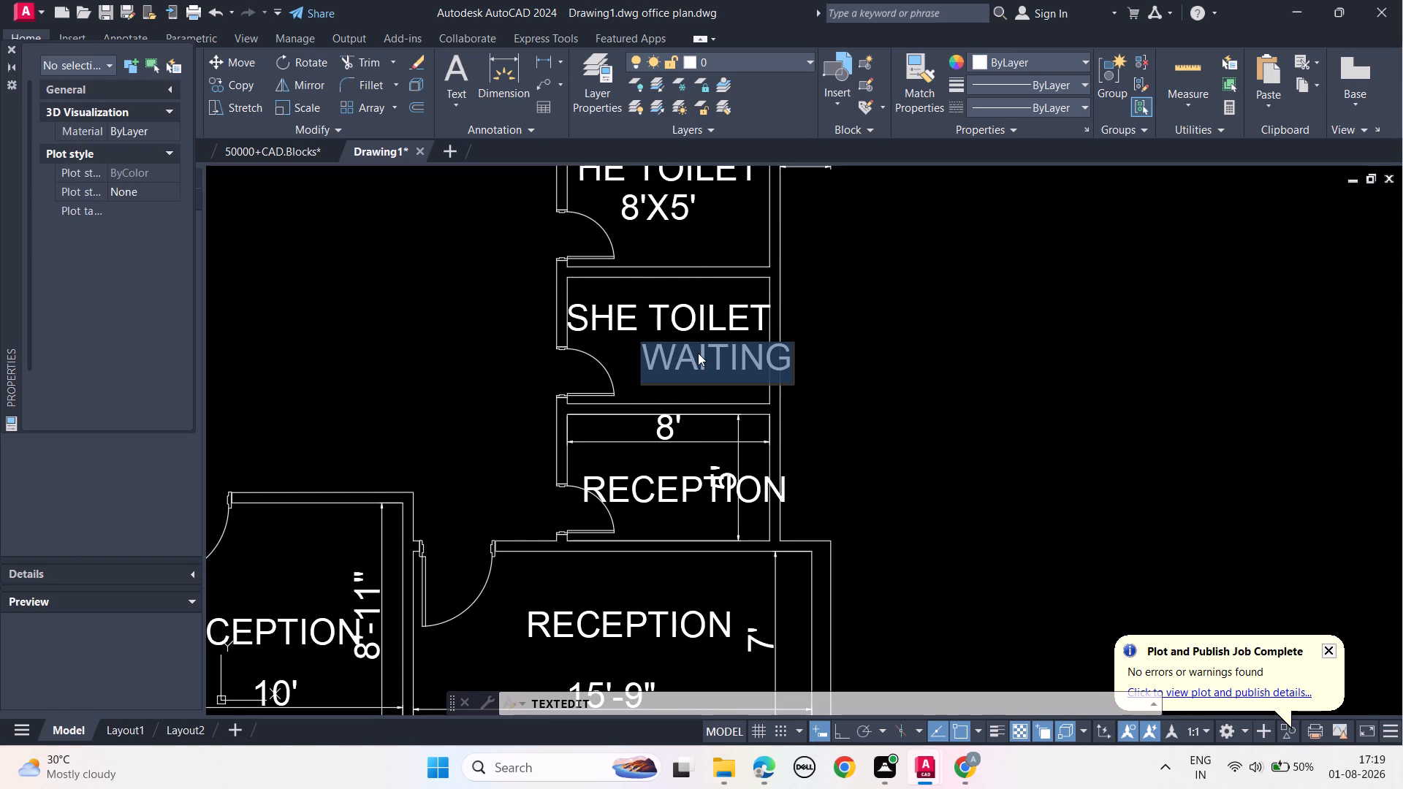
{"action": "key", "text": "Delete"}
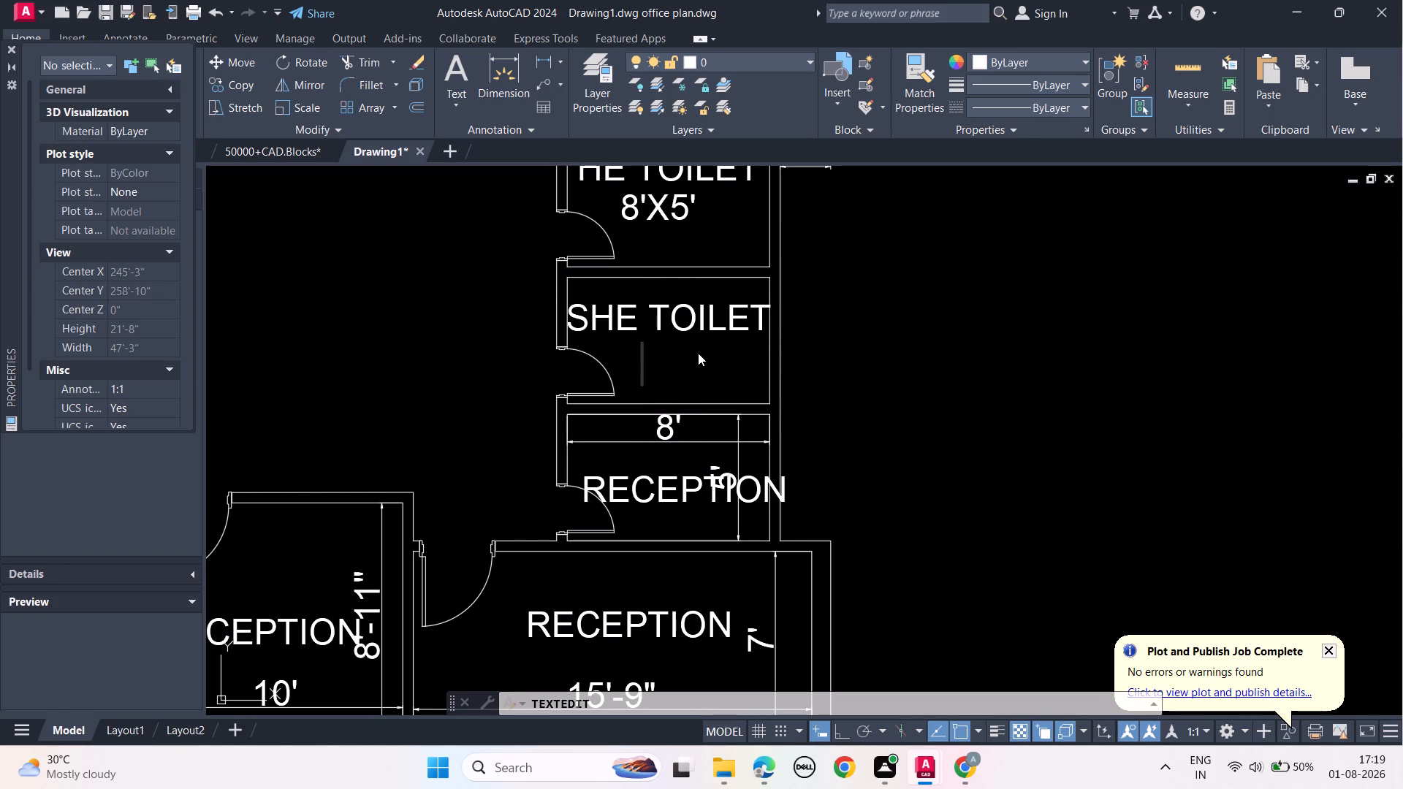
{"action": "type", "text": "8'"}
{"action": "key", "text": "x"}
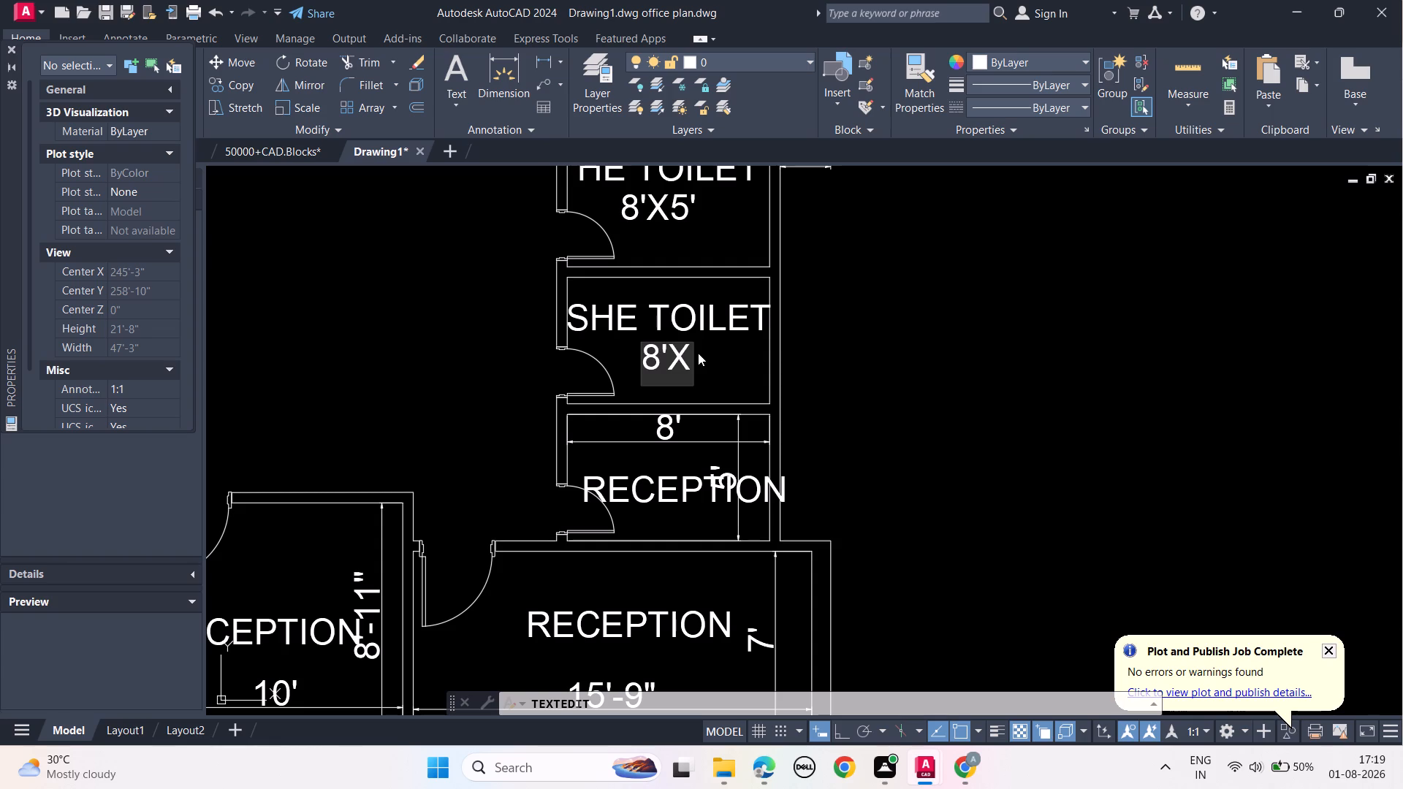
{"action": "key", "text": "1"}
{"action": "key", "text": "BackSpace"}
{"action": "type", "text": "5'"}
{"action": "key", "text": "Return"}
{"action": "key", "text": "Escape"}
{"action": "key", "text": "Escape"}
{"action": "key", "text": "Escape"}
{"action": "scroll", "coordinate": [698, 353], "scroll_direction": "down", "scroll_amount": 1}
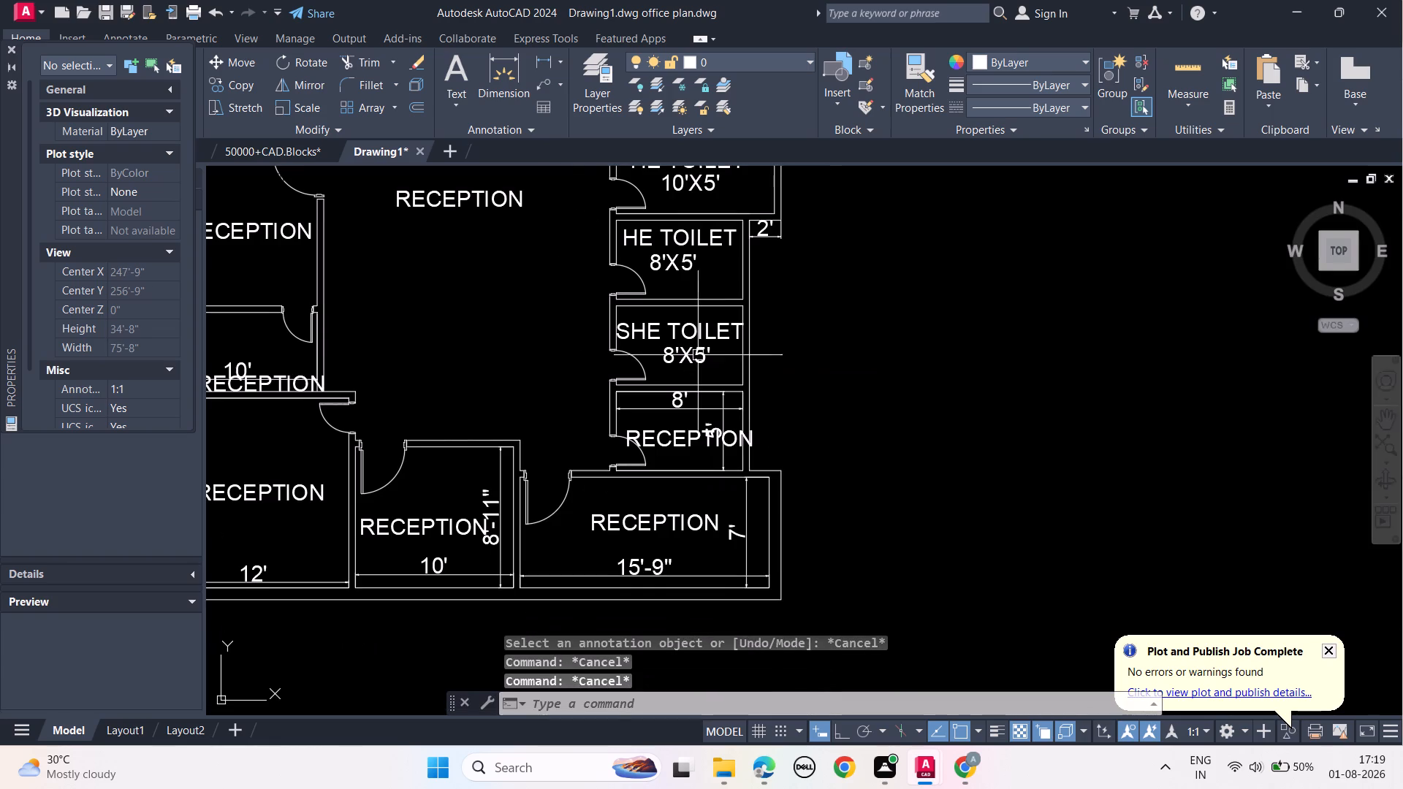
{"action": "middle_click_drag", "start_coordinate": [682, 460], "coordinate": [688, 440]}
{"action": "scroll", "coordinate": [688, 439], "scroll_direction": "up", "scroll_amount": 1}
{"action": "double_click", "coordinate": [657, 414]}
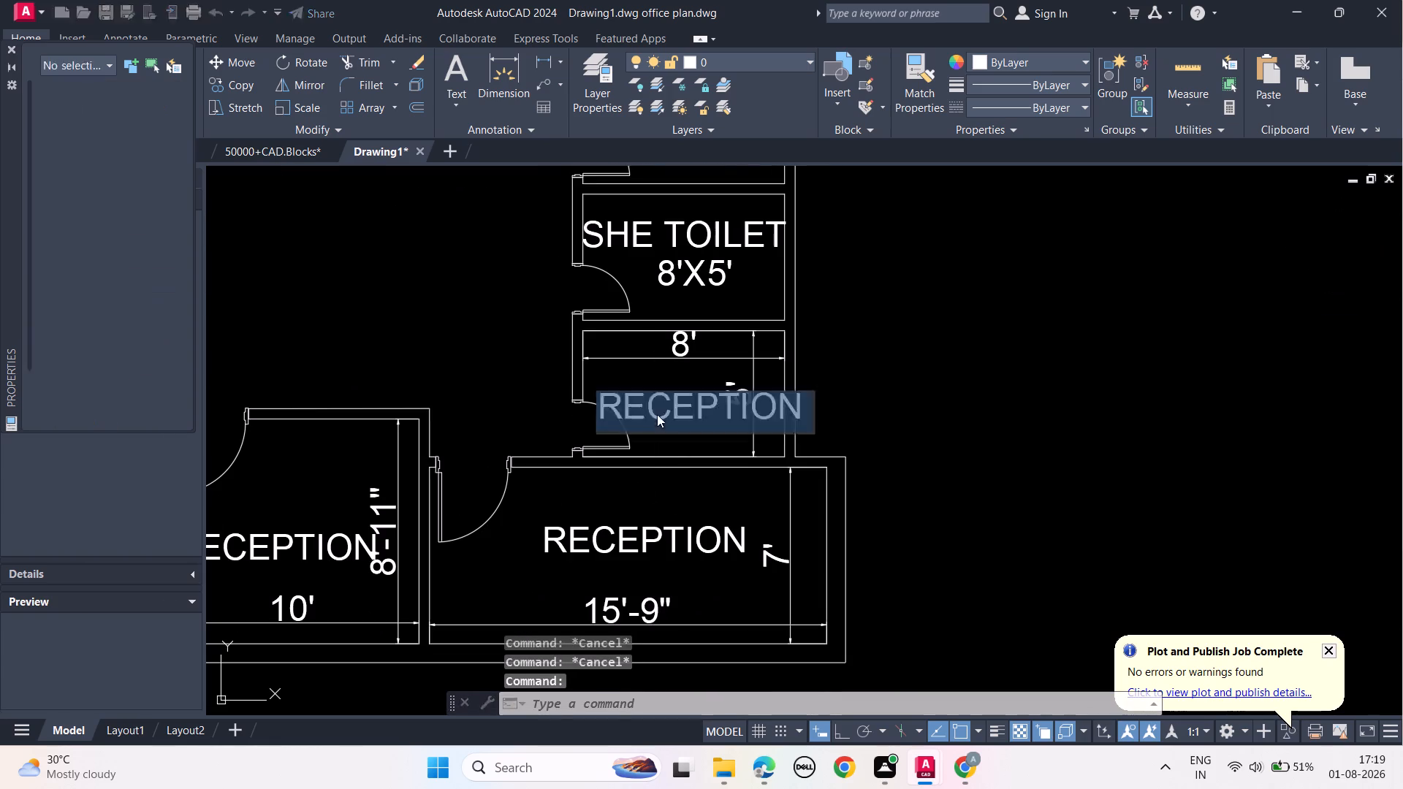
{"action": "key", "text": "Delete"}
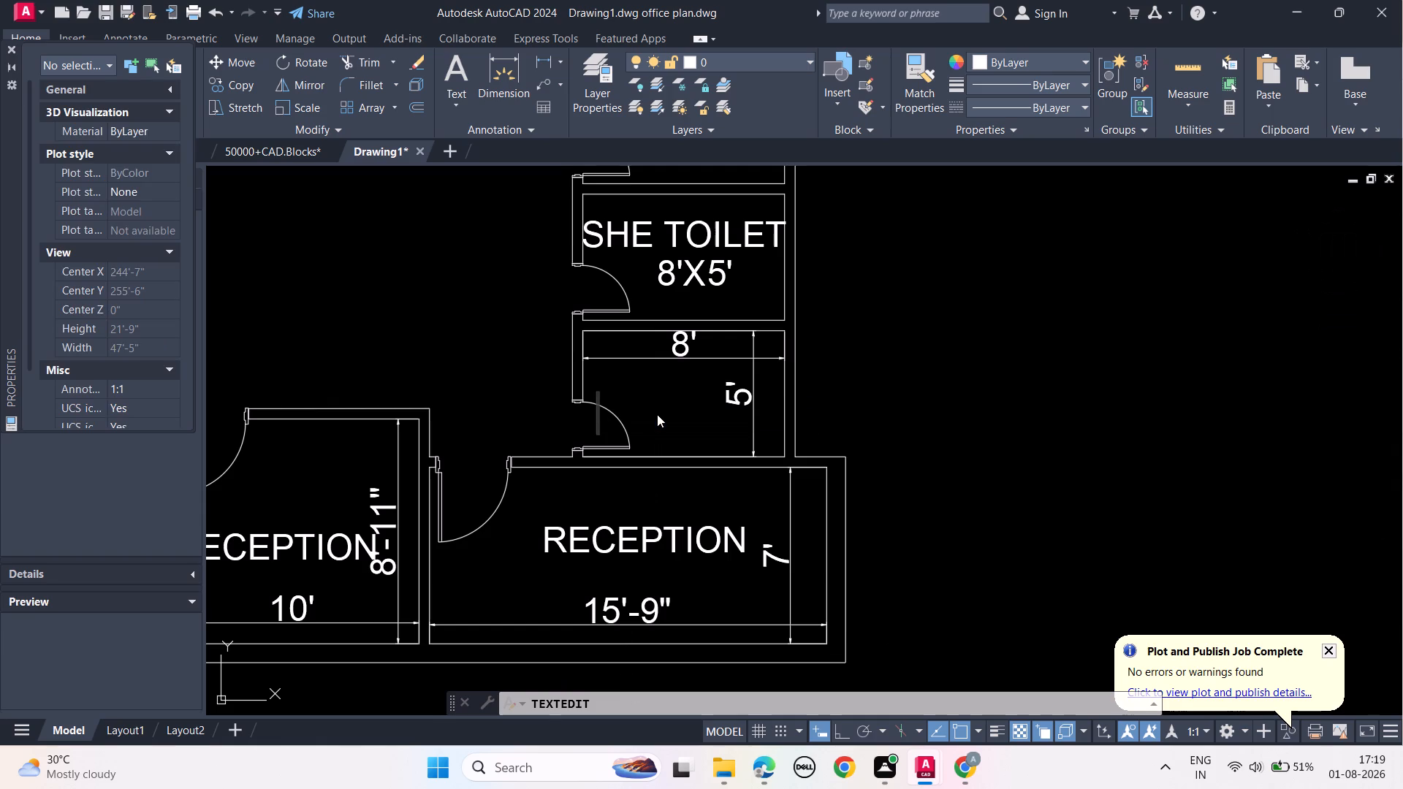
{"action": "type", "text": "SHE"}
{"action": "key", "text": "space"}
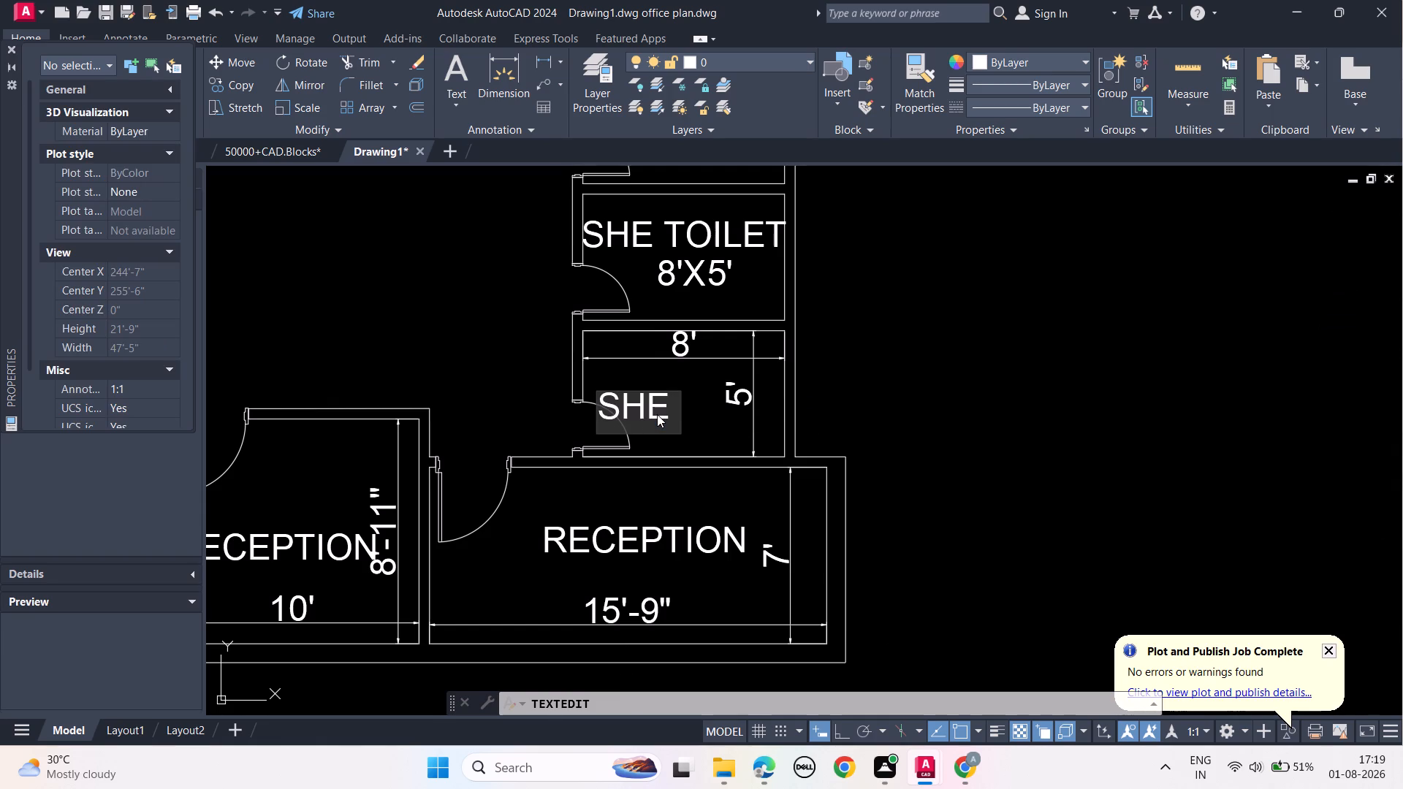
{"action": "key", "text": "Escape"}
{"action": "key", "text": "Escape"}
Delete the RECEPTION text in the room directly south of the labelled SHE TOILET.
{"action": "left_click", "coordinate": [663, 410]}
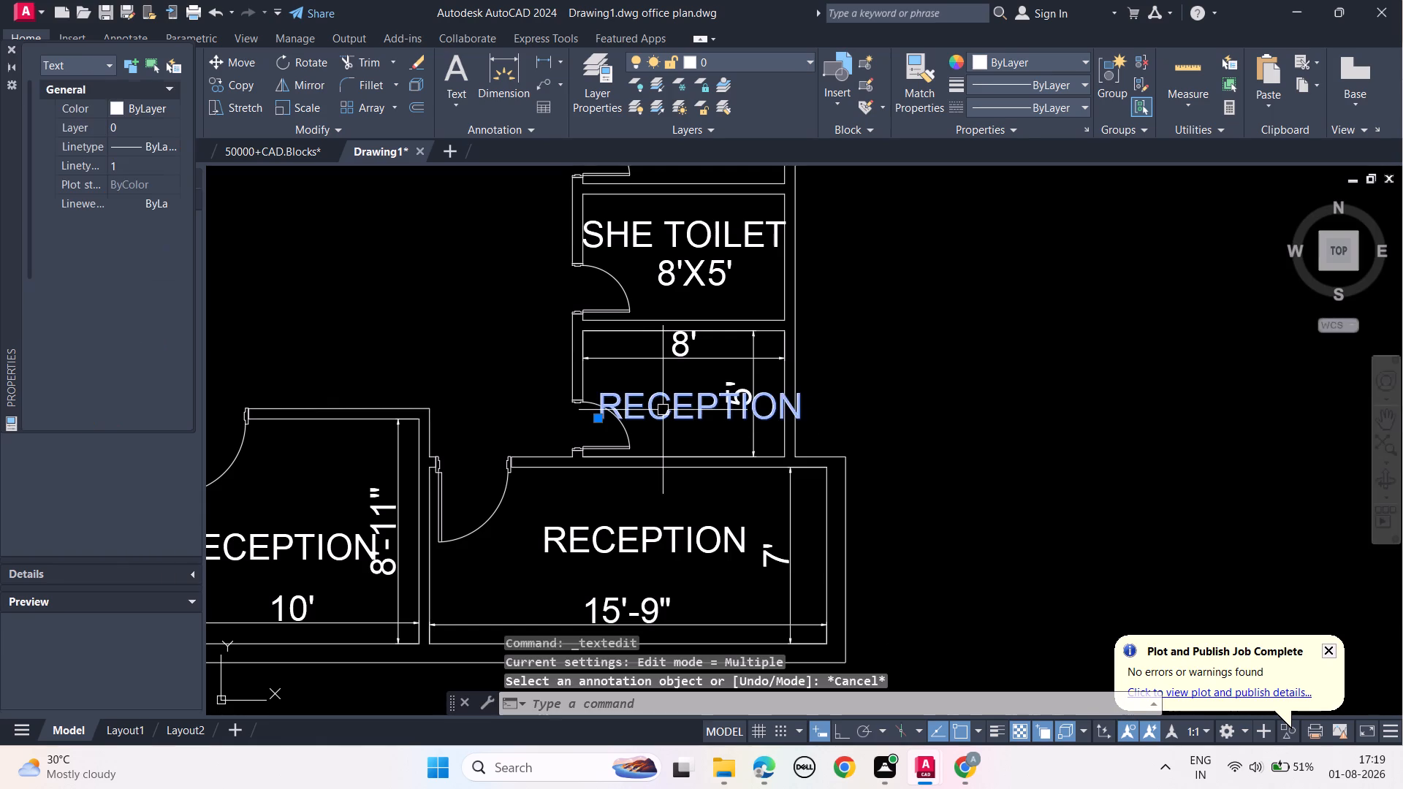
{"action": "key", "text": "Delete"}
Copy the SHE TOILET and 8'X5' texts about 5'-1" south into the room directly below.
{"action": "left_click_drag", "start_coordinate": [668, 218], "coordinate": [672, 232]}
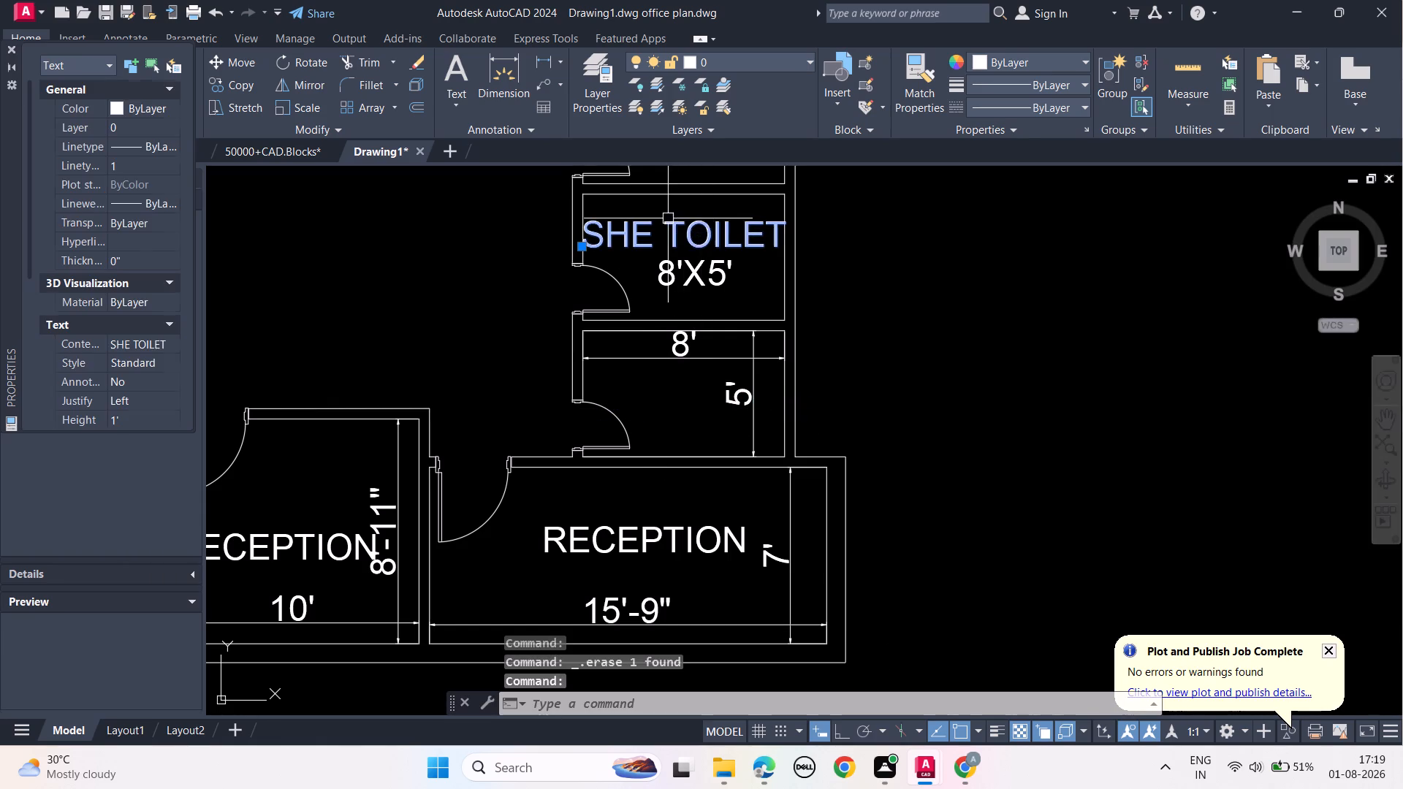
{"action": "key", "text": "Escape"}
{"action": "left_click", "coordinate": [748, 285]}
{"action": "left_click", "coordinate": [674, 229]}
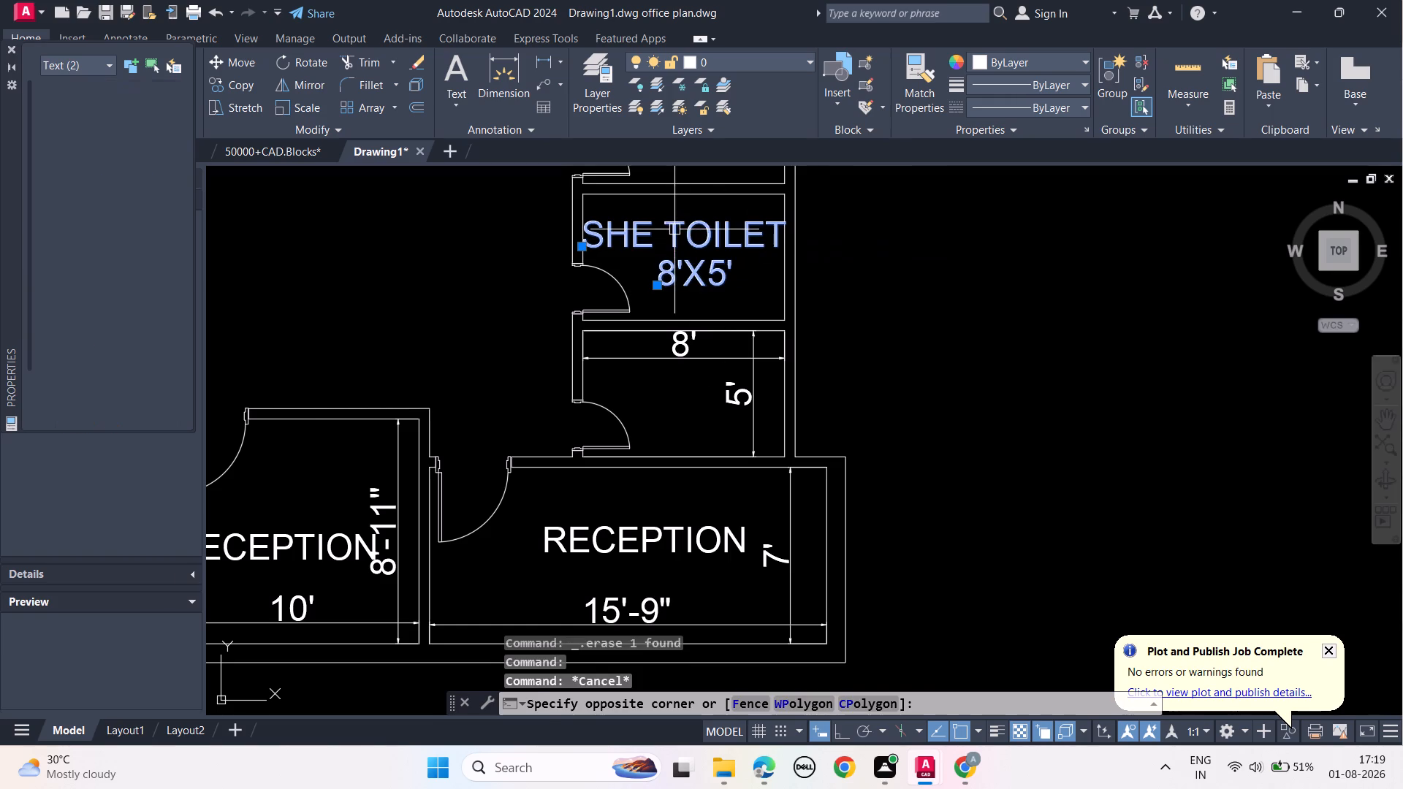
{"action": "type", "text": "CO"}
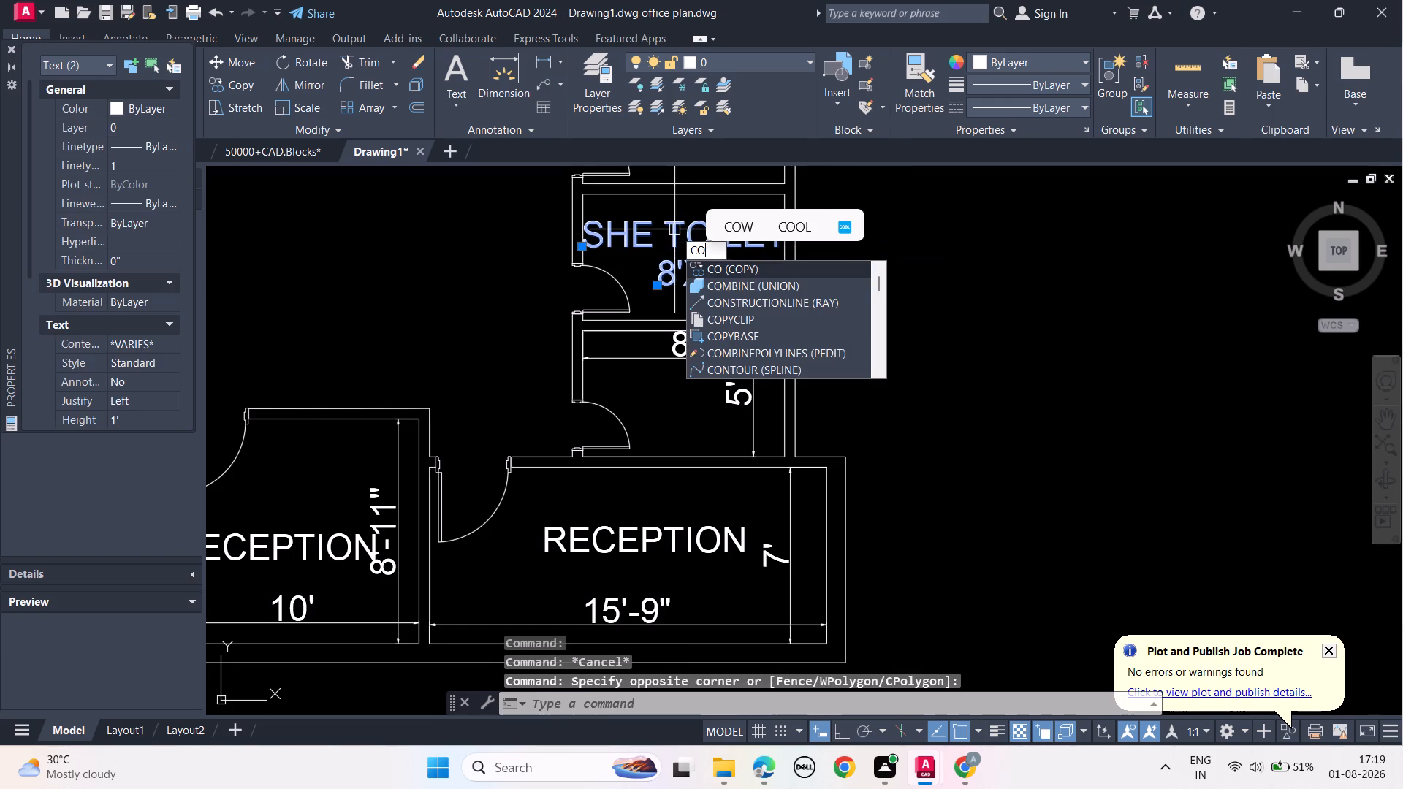
{"action": "left_click", "coordinate": [729, 266]}
{"action": "left_click", "coordinate": [680, 229]}
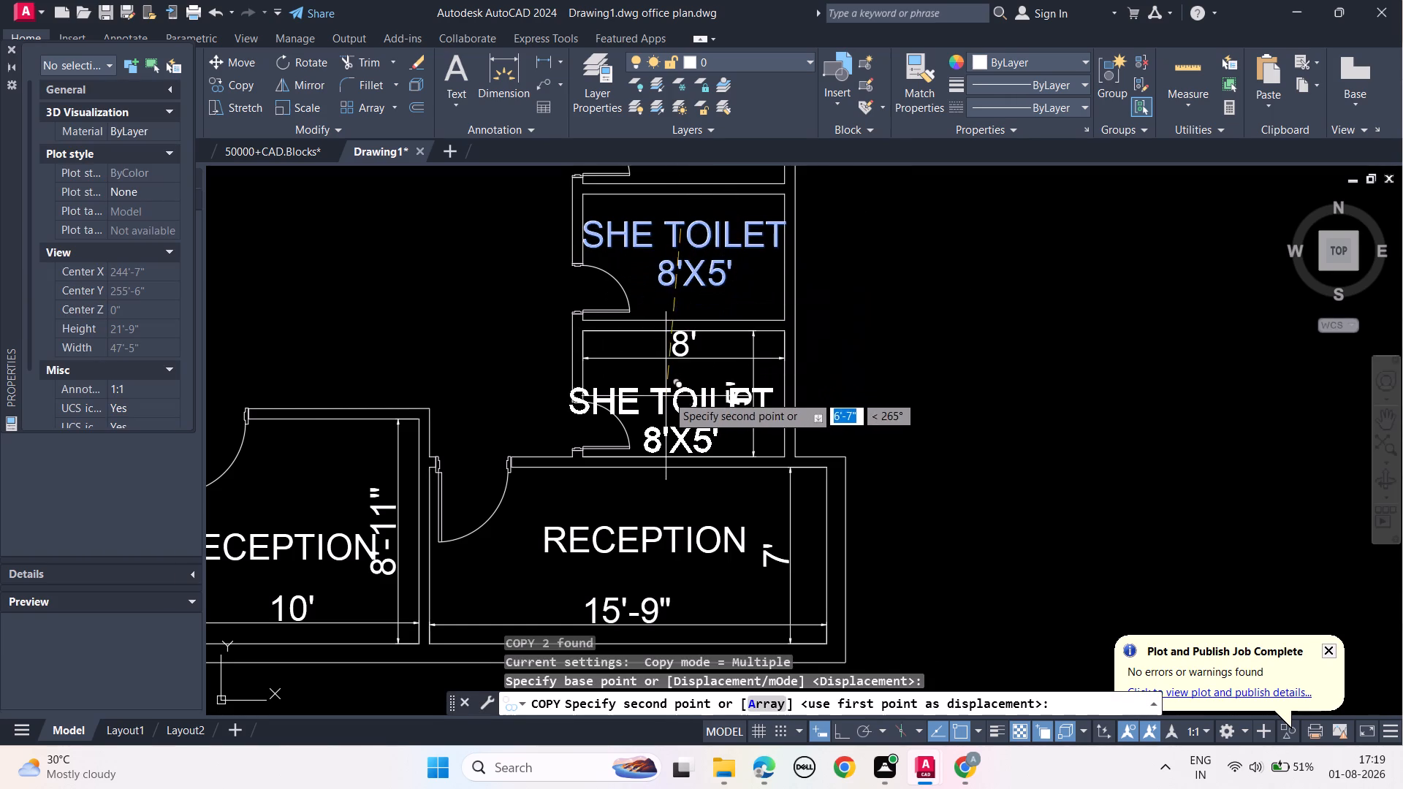
{"action": "left_click", "coordinate": [677, 370]}
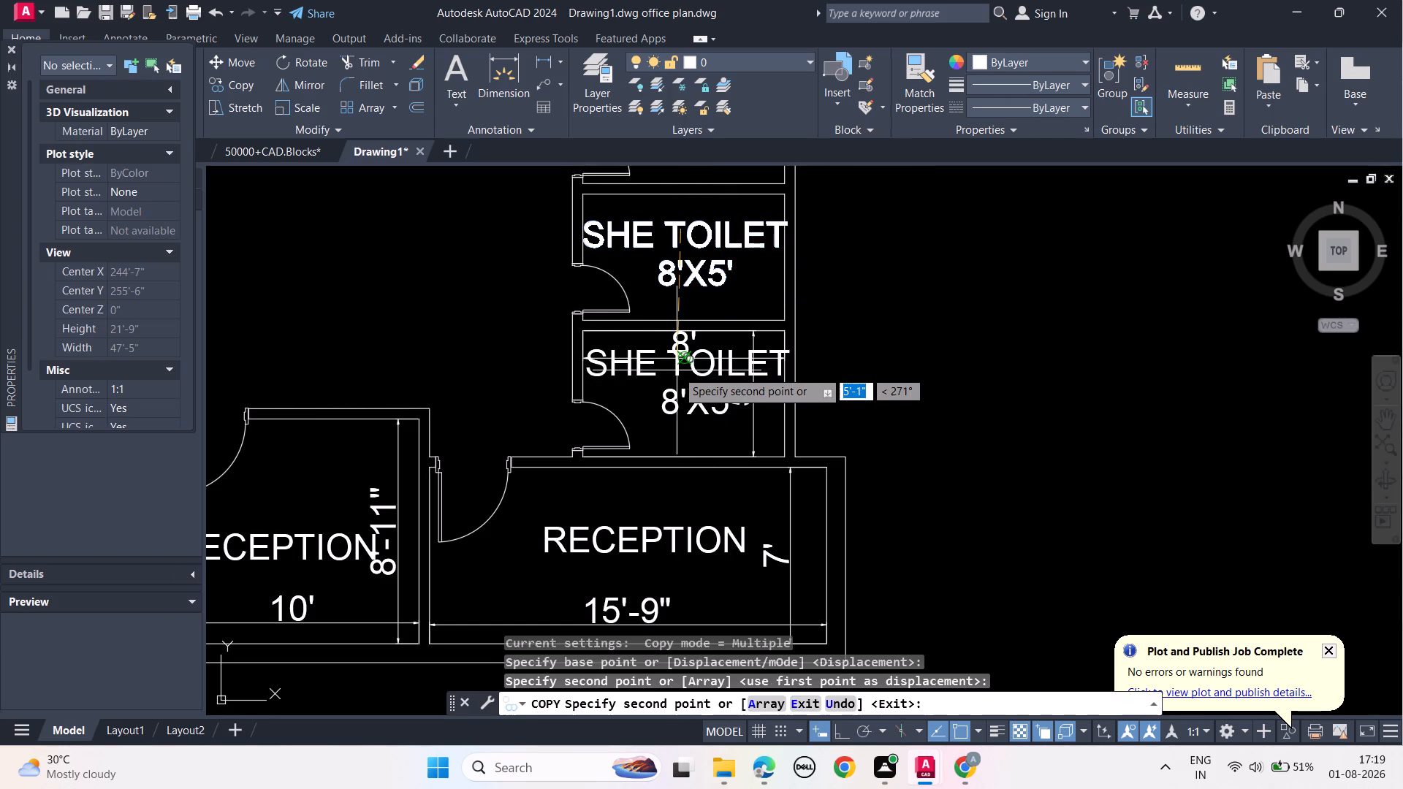
{"action": "key", "text": "Escape"}
{"action": "key", "text": "Escape"}
{"action": "key", "text": "Escape"}
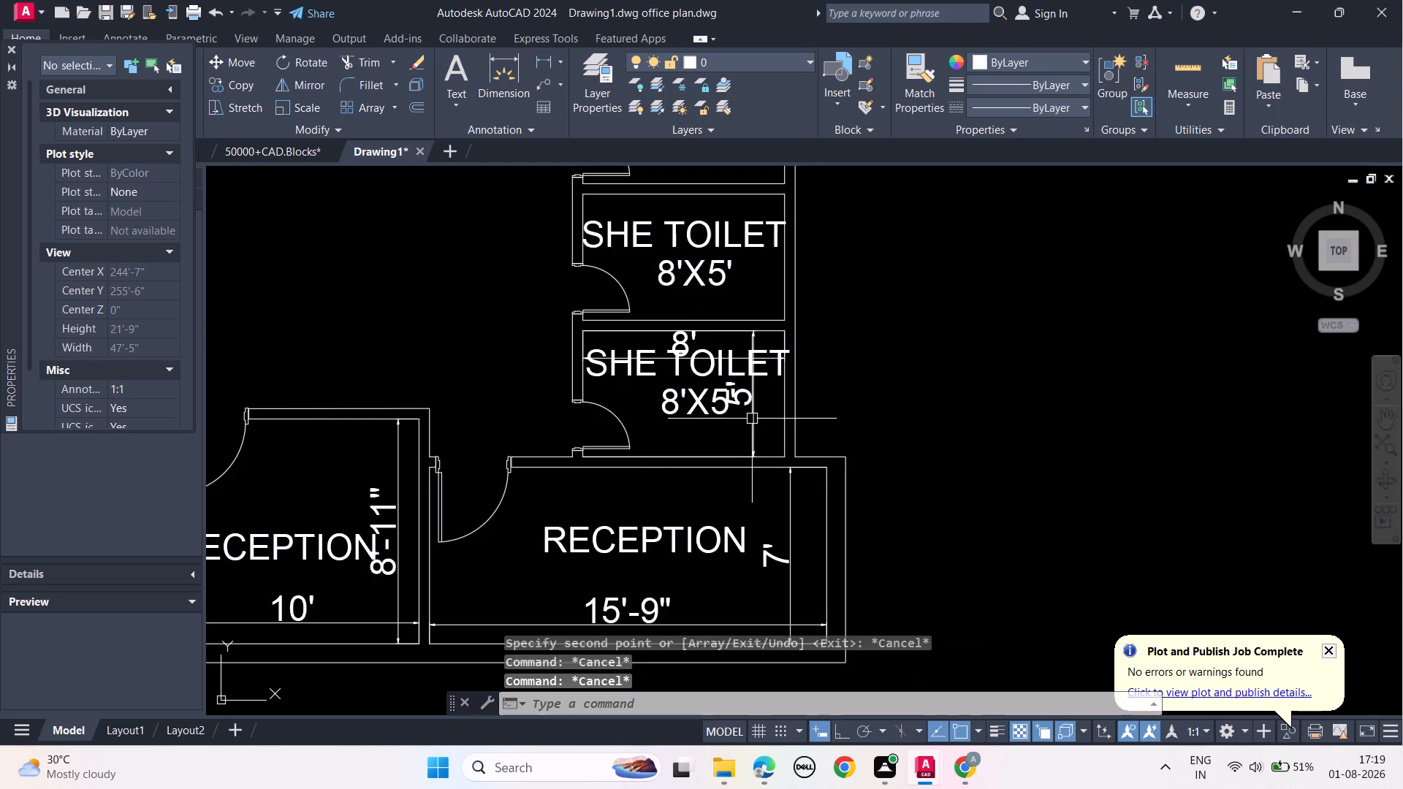
Delete the 5' vertical and 8' horizontal dimensions inside the southern SHE TOILET room.
{"action": "left_click", "coordinate": [752, 421]}
{"action": "key", "text": "Delete"}
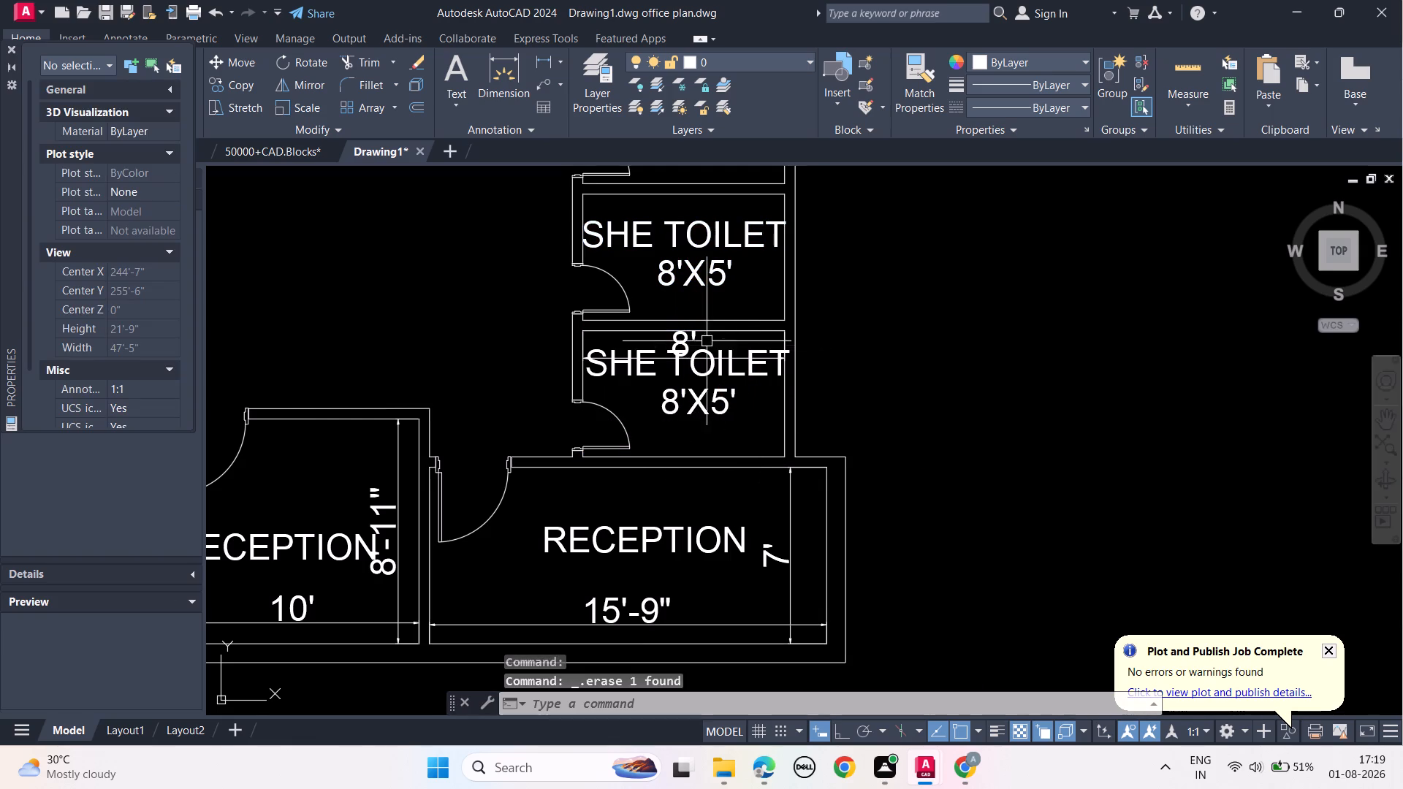
{"action": "left_click", "coordinate": [688, 338]}
{"action": "key", "text": "Delete"}
Save the drawing.
{"action": "middle_click_drag", "start_coordinate": [700, 492], "coordinate": [704, 492]}
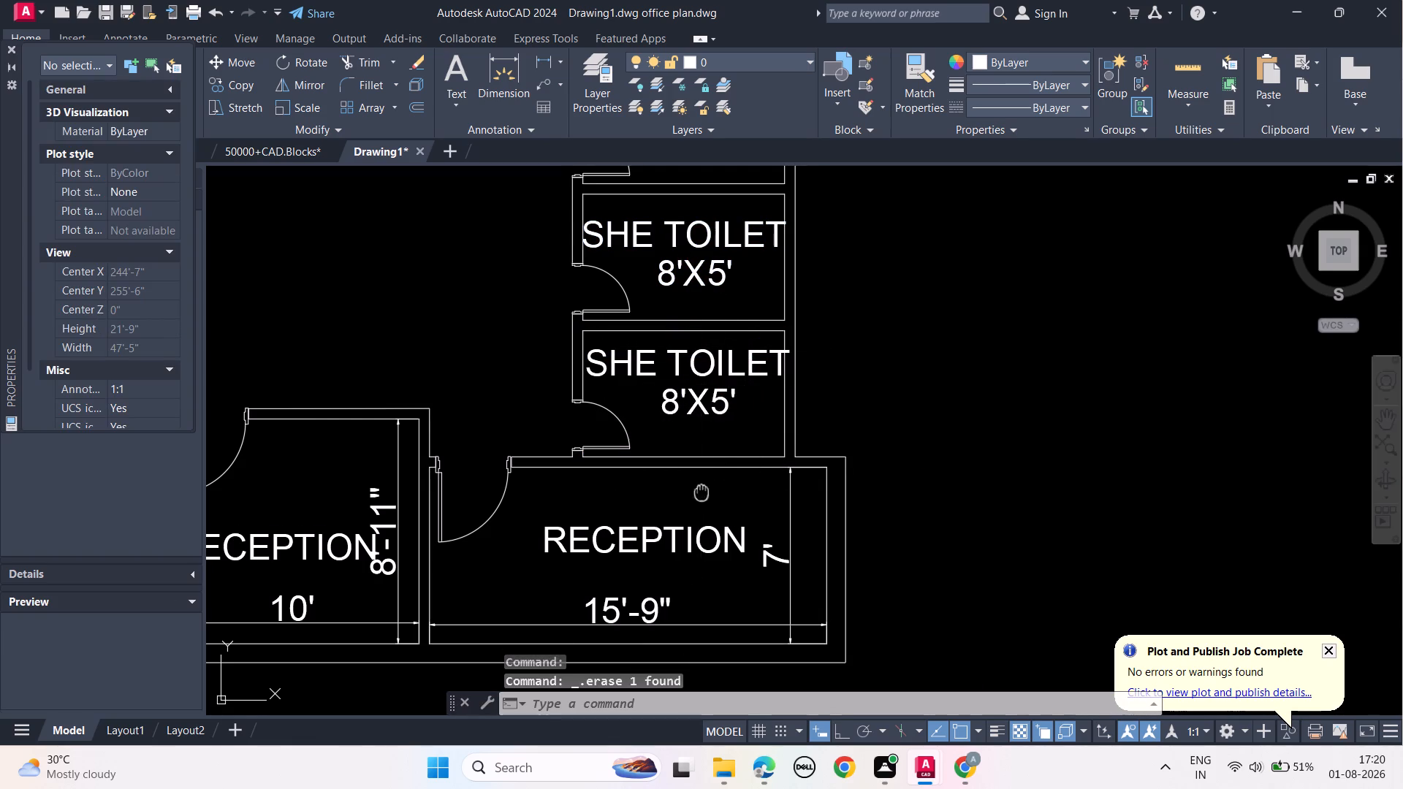
{"action": "middle_click_drag", "start_coordinate": [704, 492], "coordinate": [756, 340]}
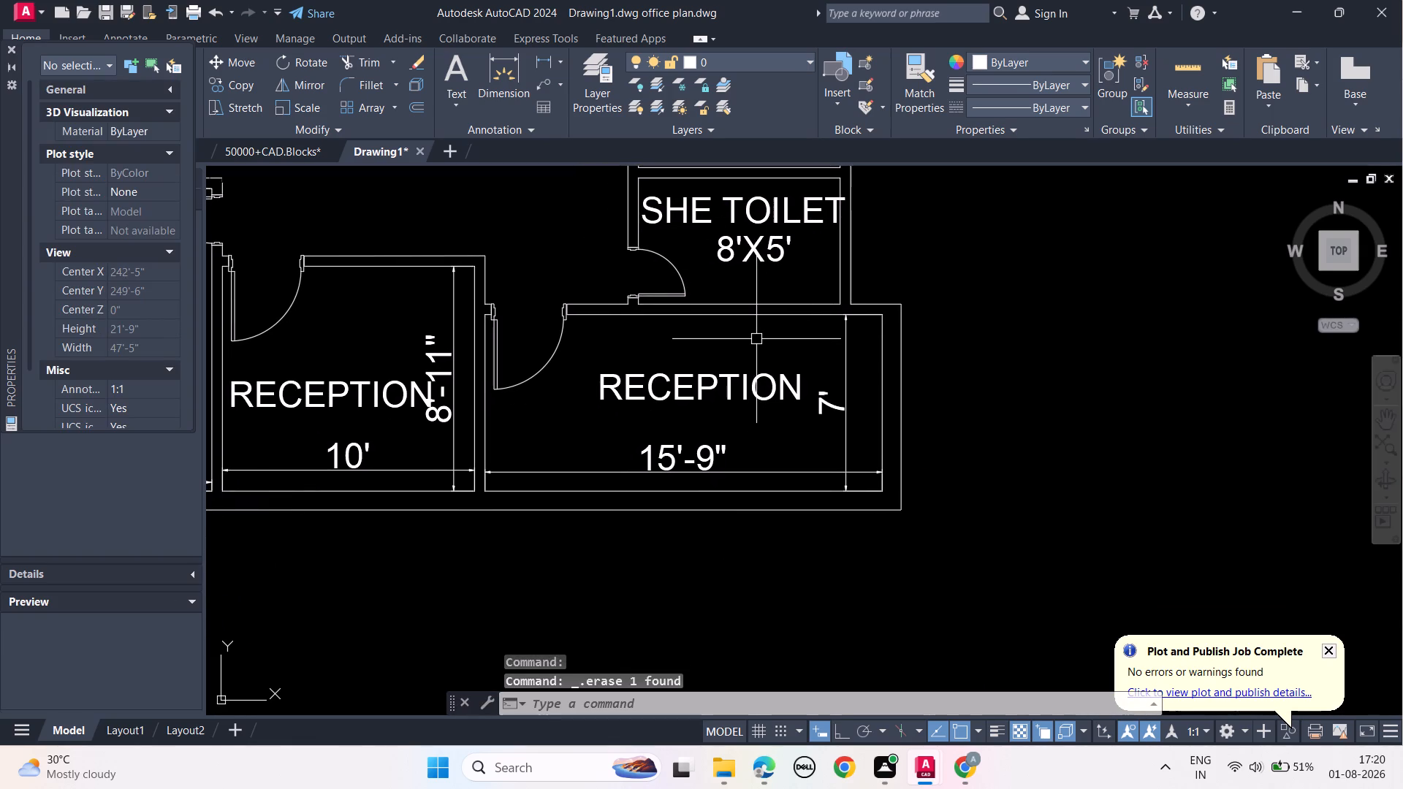
{"action": "key", "text": "ctrl+s"}
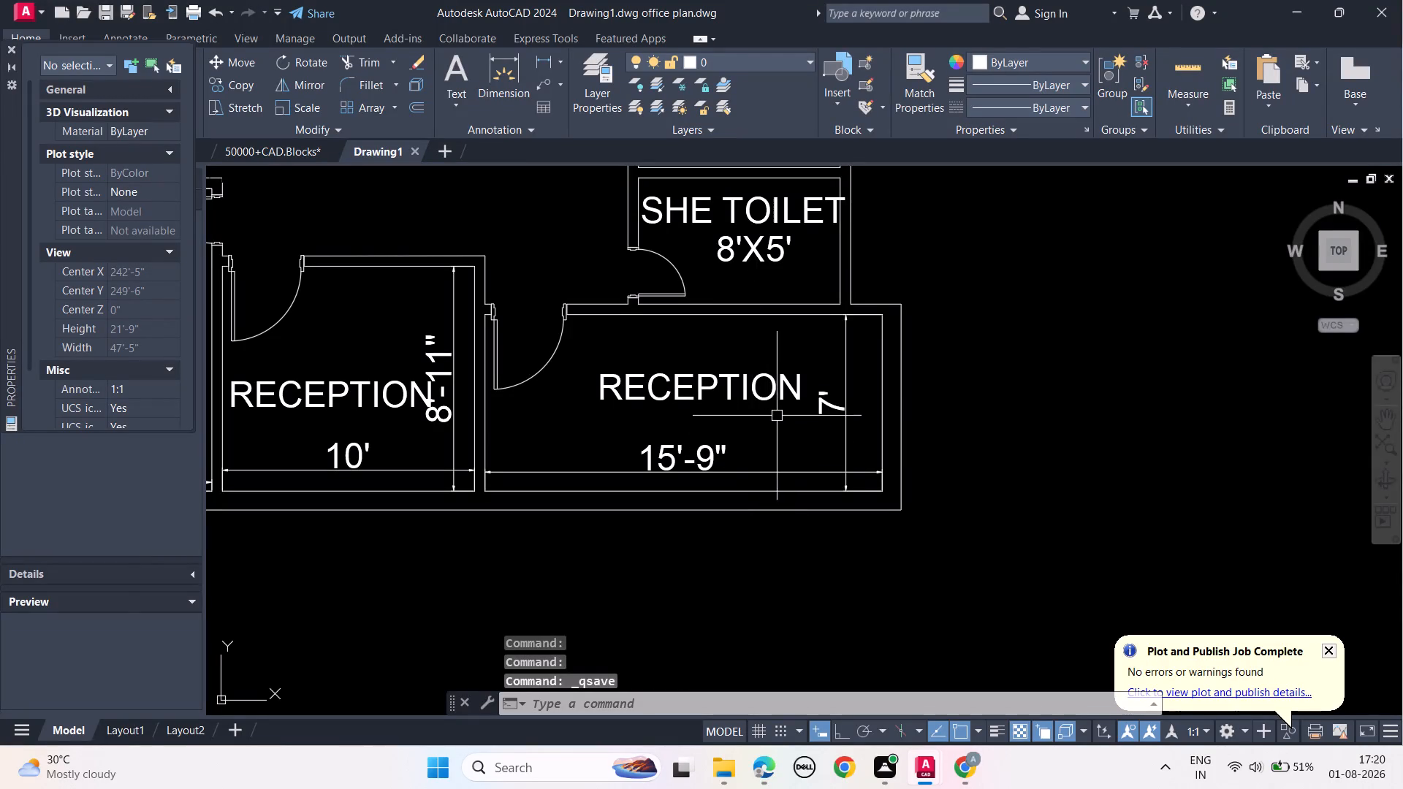
Replace the RECEPTION text in the room directly south of the southern SHE TOILET with "PANTRY".
{"action": "scroll", "coordinate": [769, 427], "scroll_direction": "up", "scroll_amount": 1}
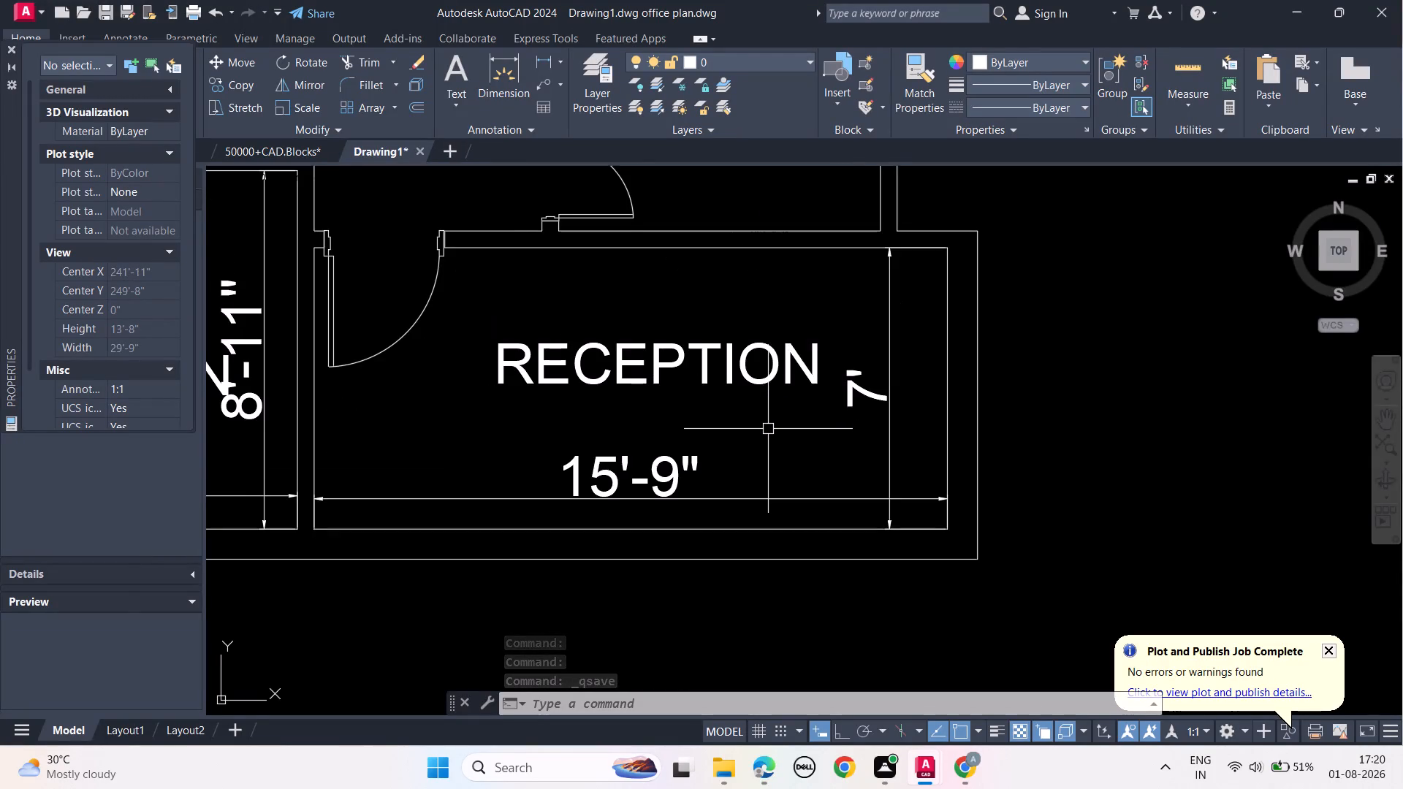
{"action": "middle_click_drag", "start_coordinate": [765, 424], "coordinate": [786, 398]}
{"action": "middle_click_drag", "start_coordinate": [785, 399], "coordinate": [784, 468]}
{"action": "double_click", "coordinate": [707, 408]}
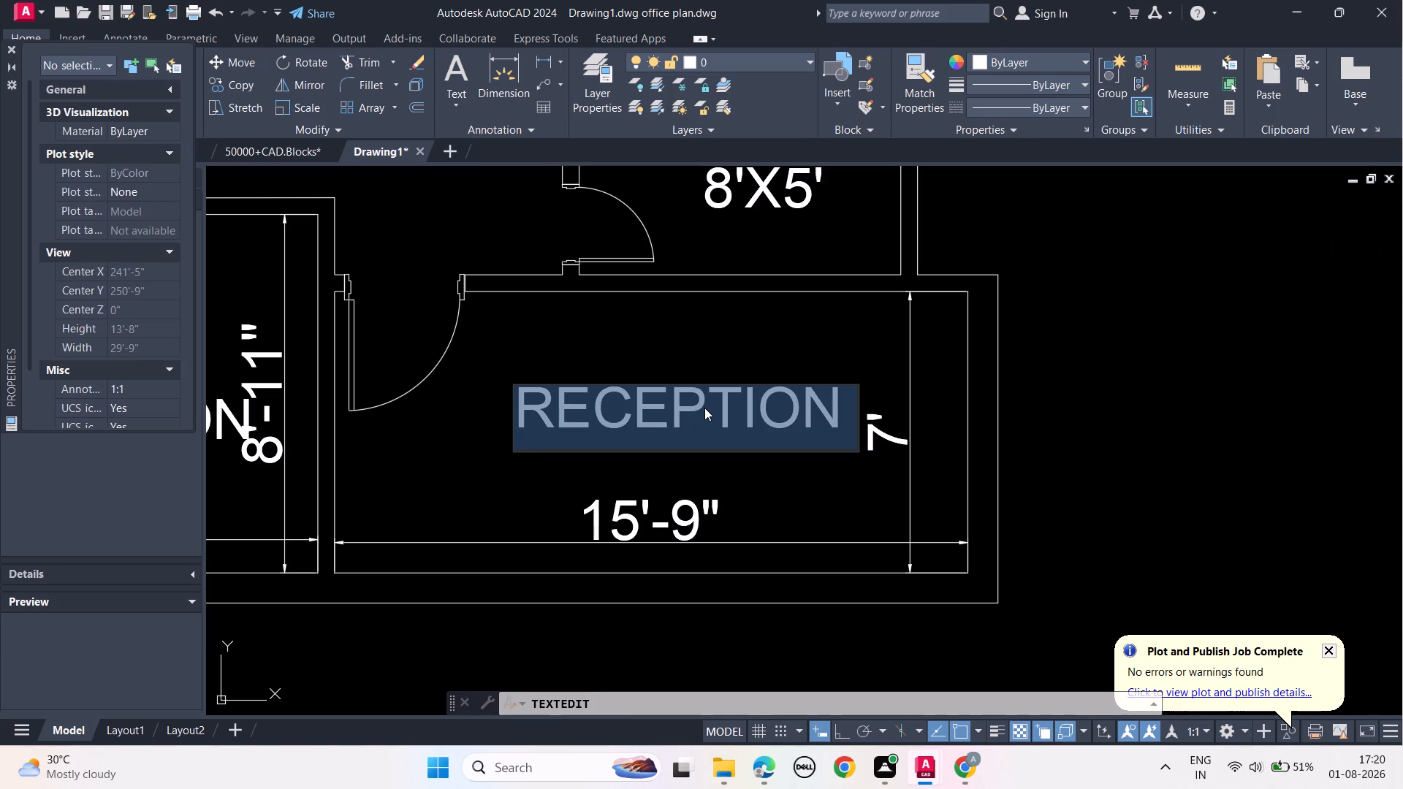
{"action": "key", "text": "Delete"}
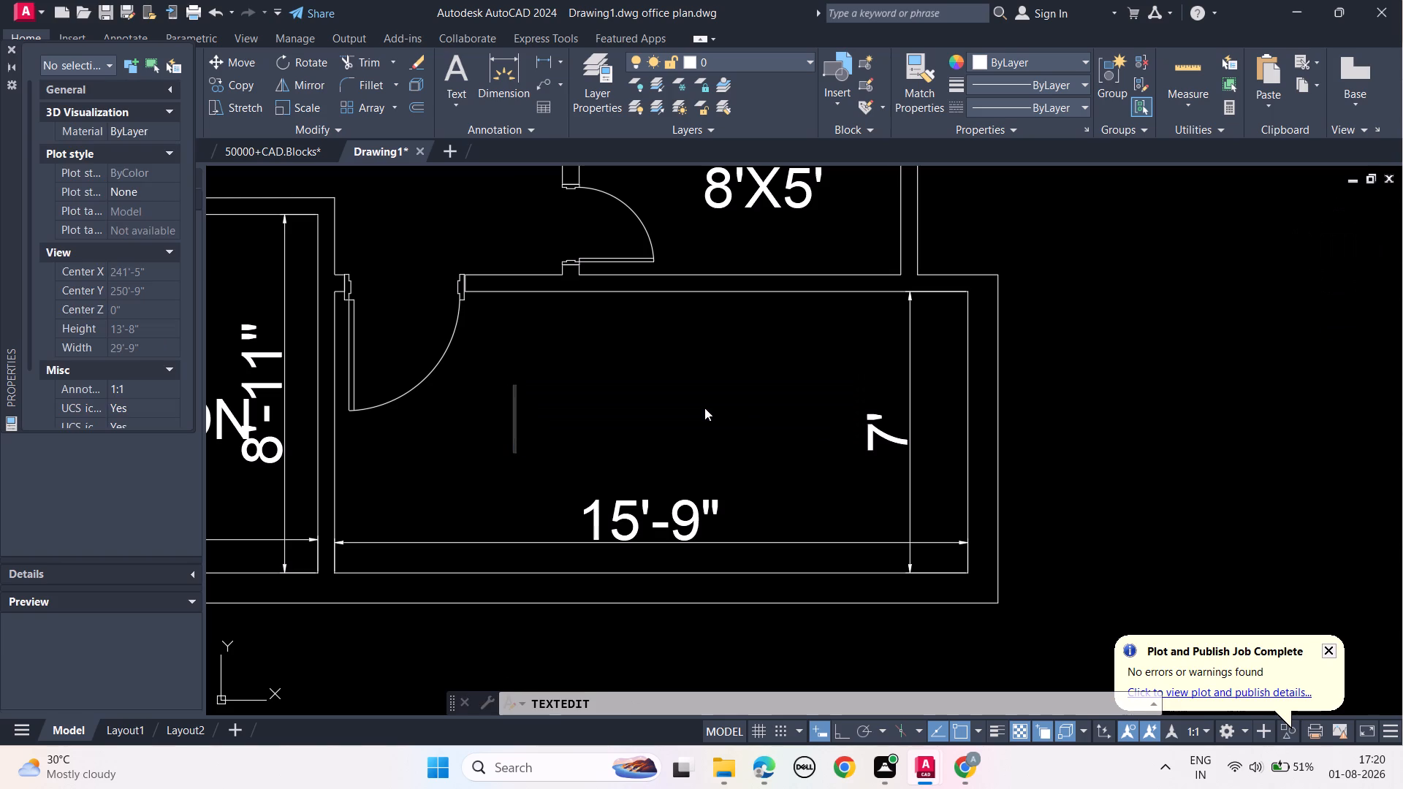
{"action": "type", "text": "PAN"}
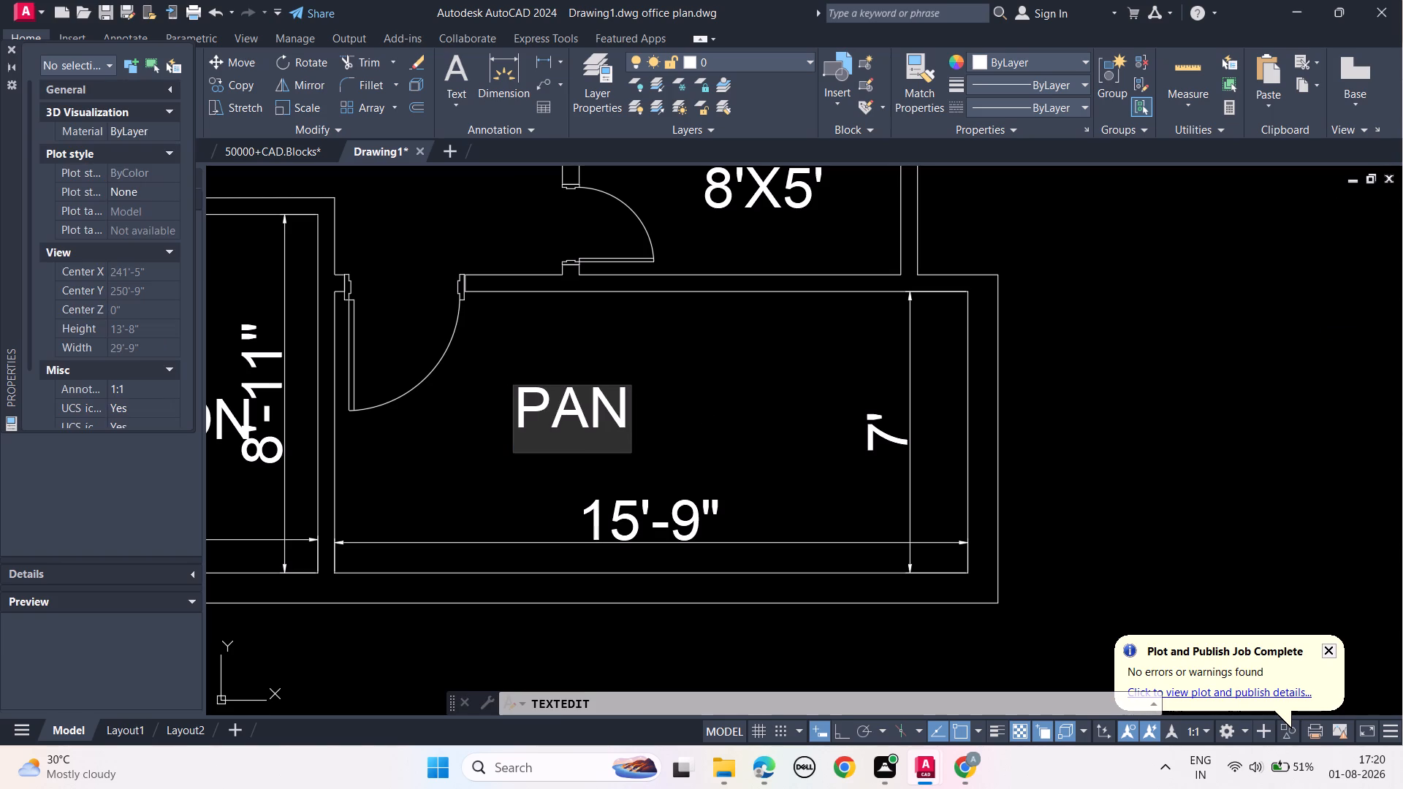
{"action": "type", "text": "TRY"}
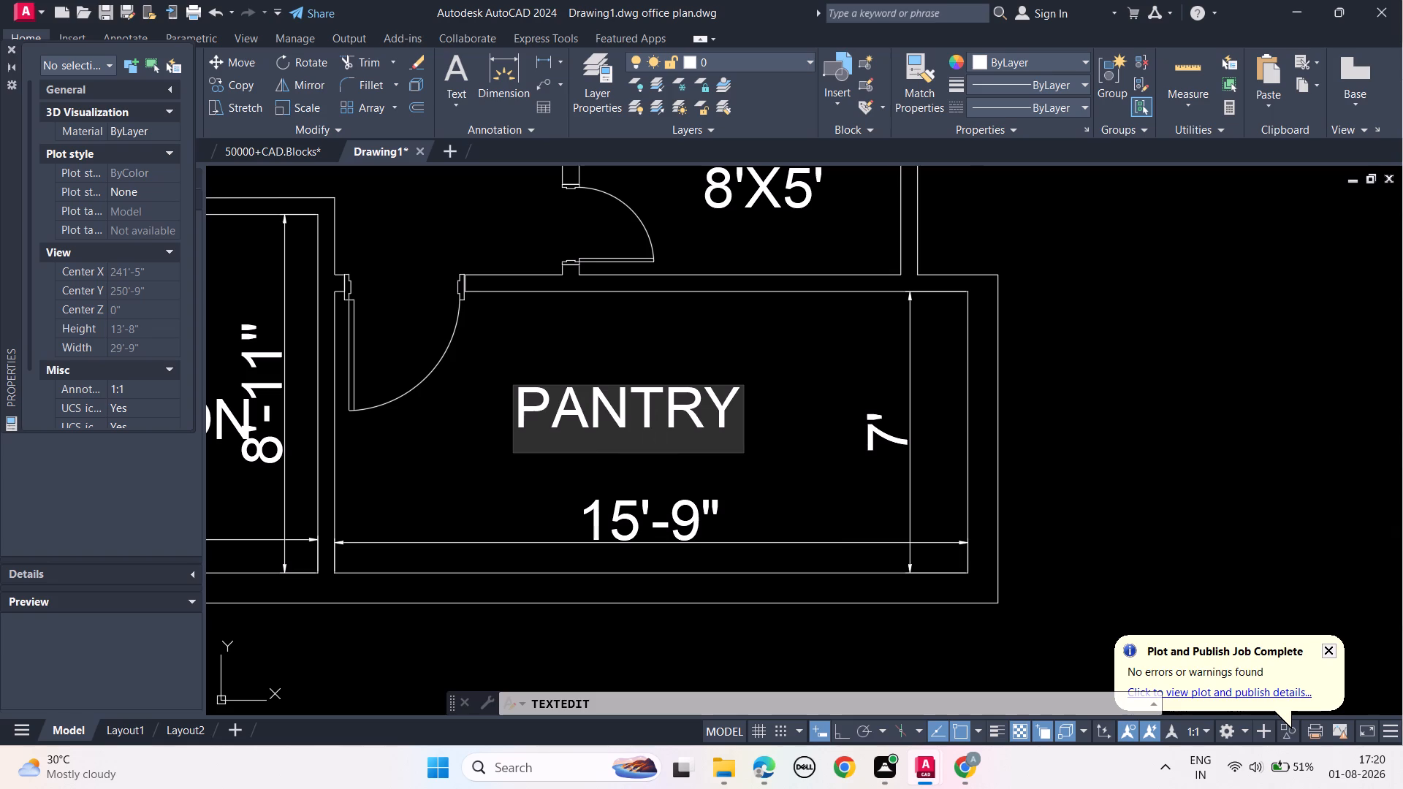
{"action": "key", "text": "Return"}
{"action": "key", "text": "Escape"}
{"action": "key", "text": "Escape"}
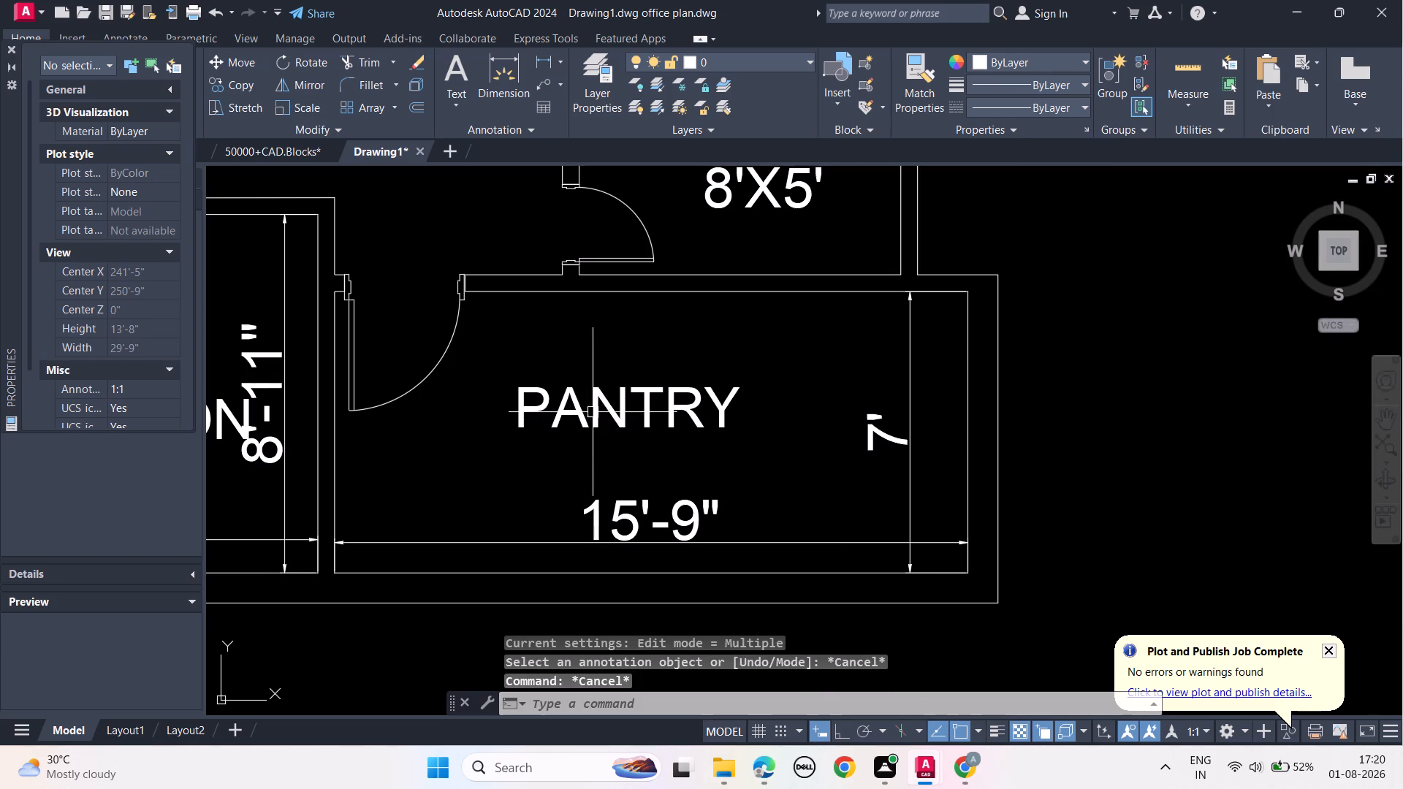
Paste a copy of the WAITING text beneath PANTRY and change it to "15'9"X7'".
{"action": "key", "text": "ctrl+v"}
{"action": "left_click", "coordinate": [538, 479]}
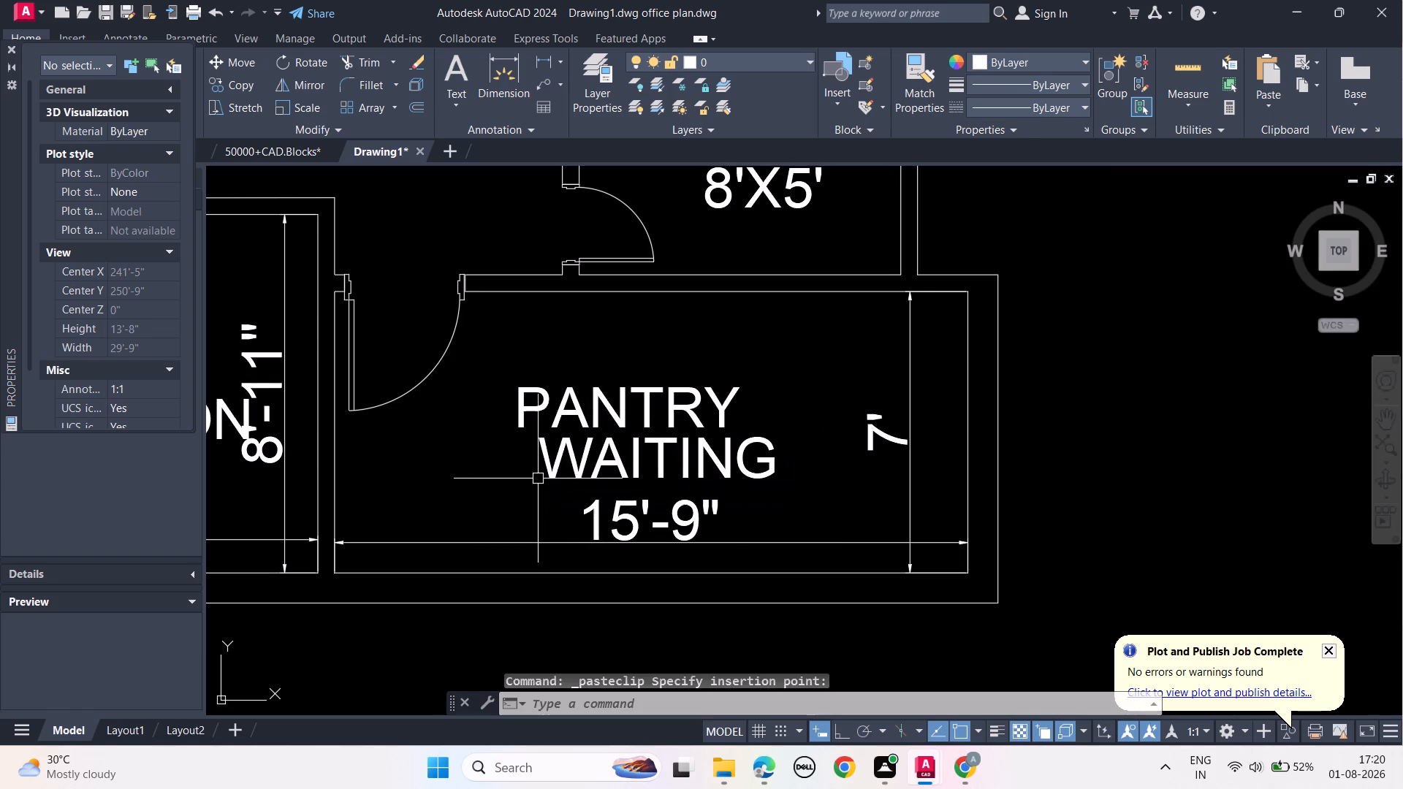
{"action": "key", "text": "Escape"}
{"action": "key", "text": "Escape"}
{"action": "double_click", "coordinate": [596, 461]}
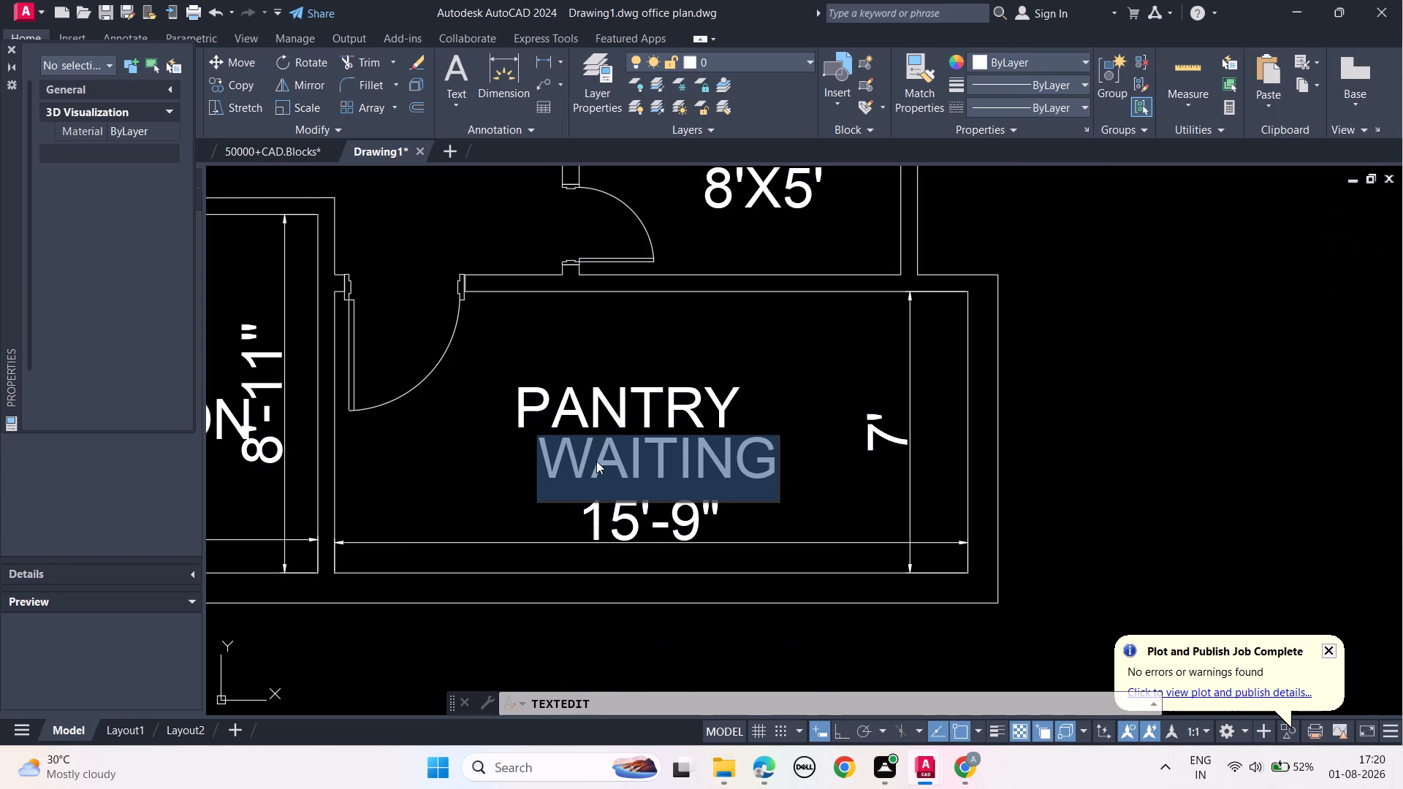
{"action": "key", "text": "Delete"}
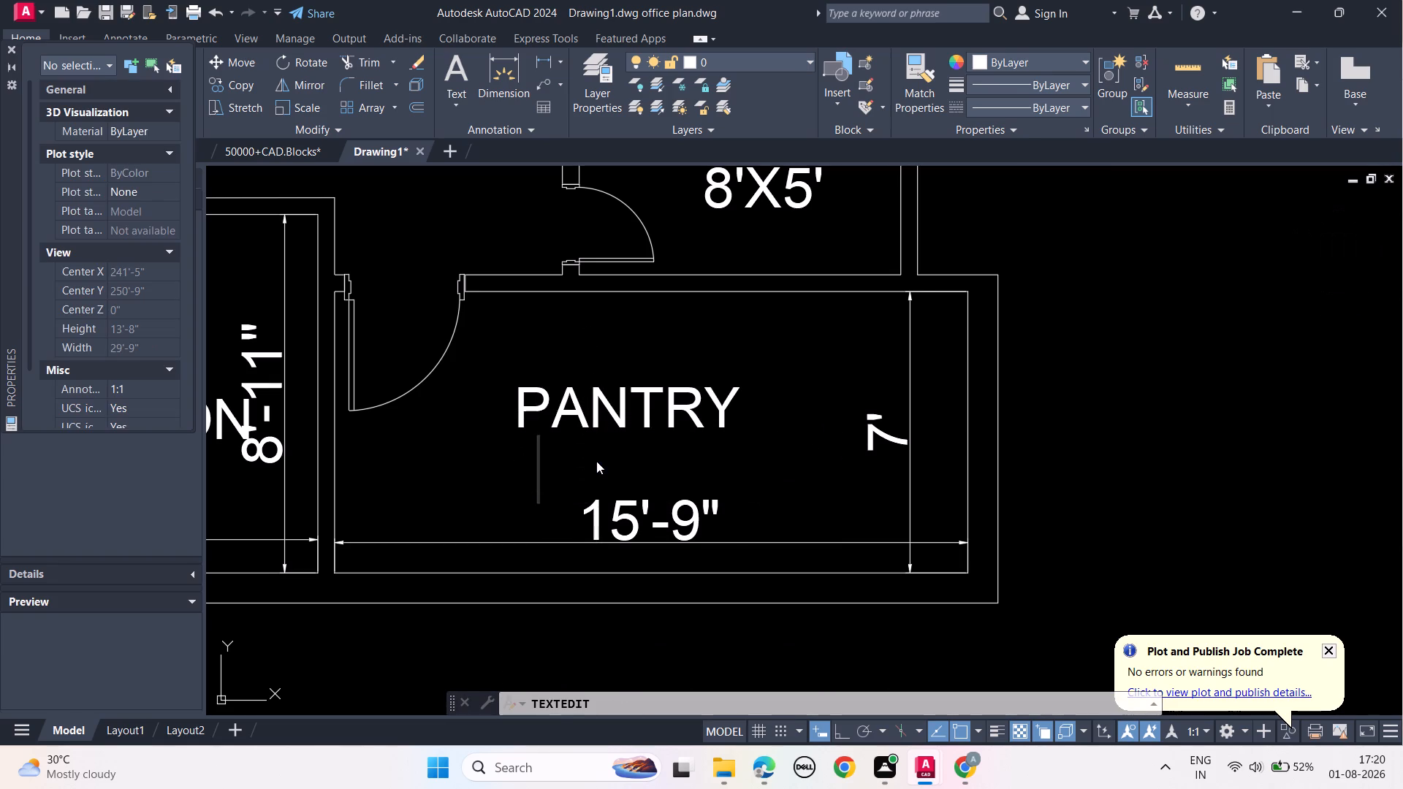
{"action": "key", "text": "1"}
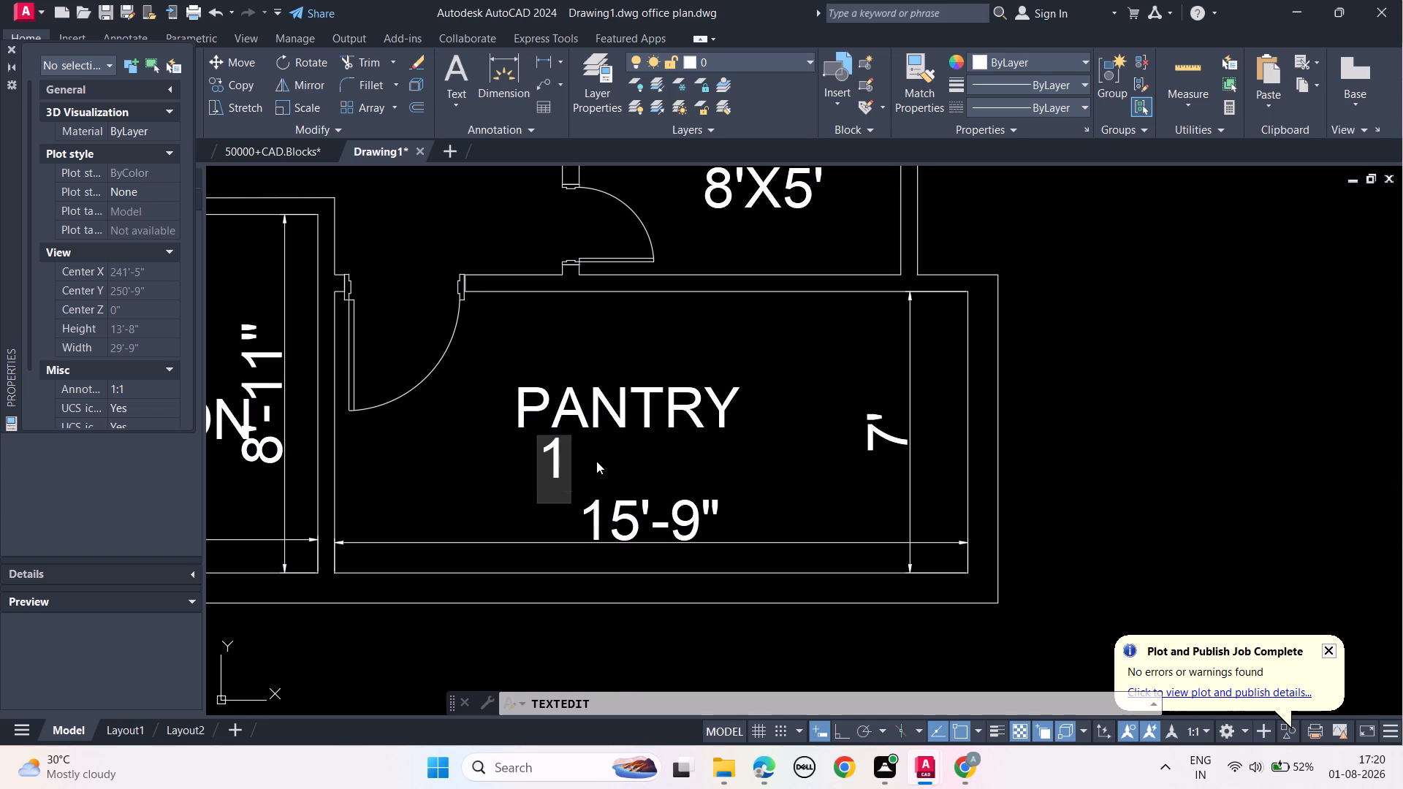
{"action": "key", "text": "5"}
{"action": "key", "text": "apostrophe"}
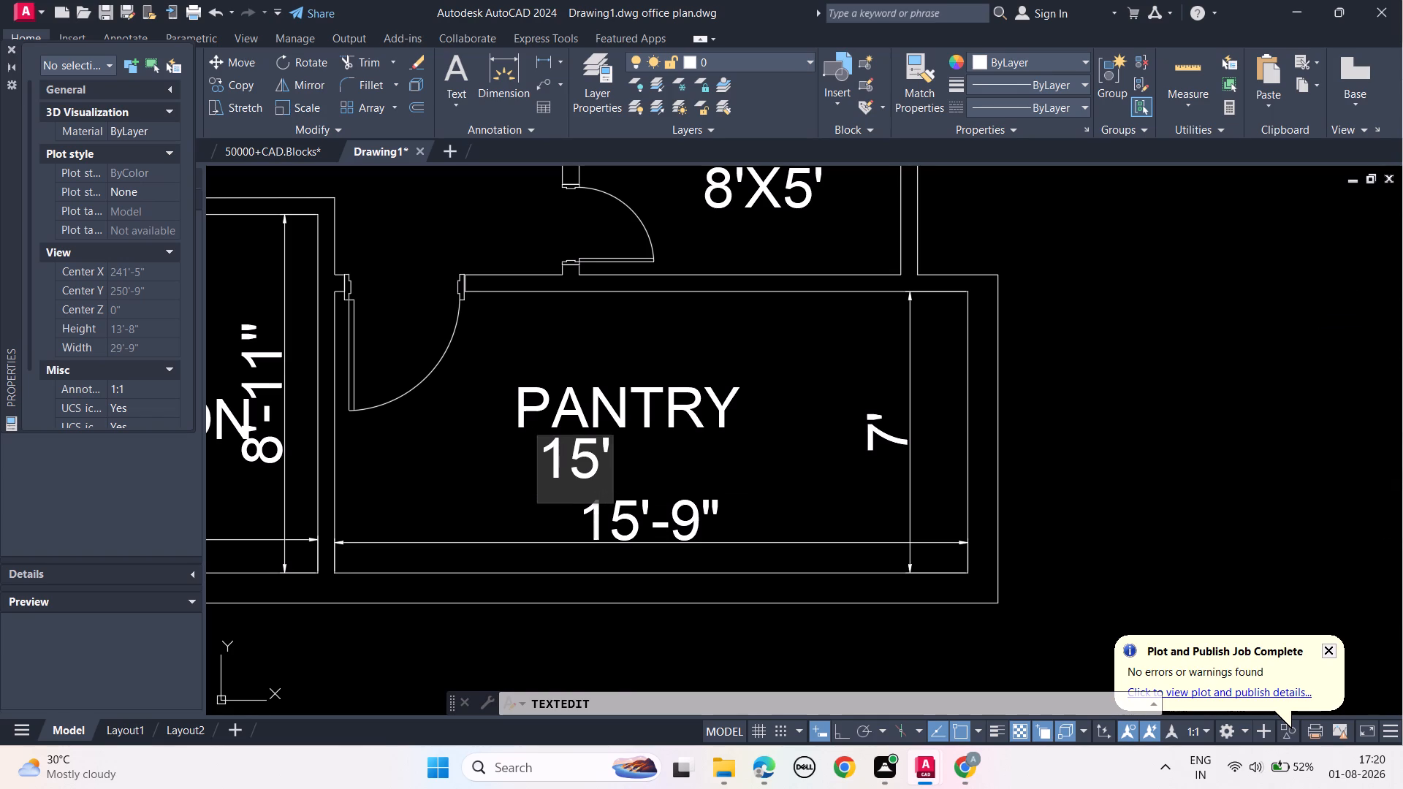
{"action": "type", "text": "9\""}
{"action": "key", "text": "x"}
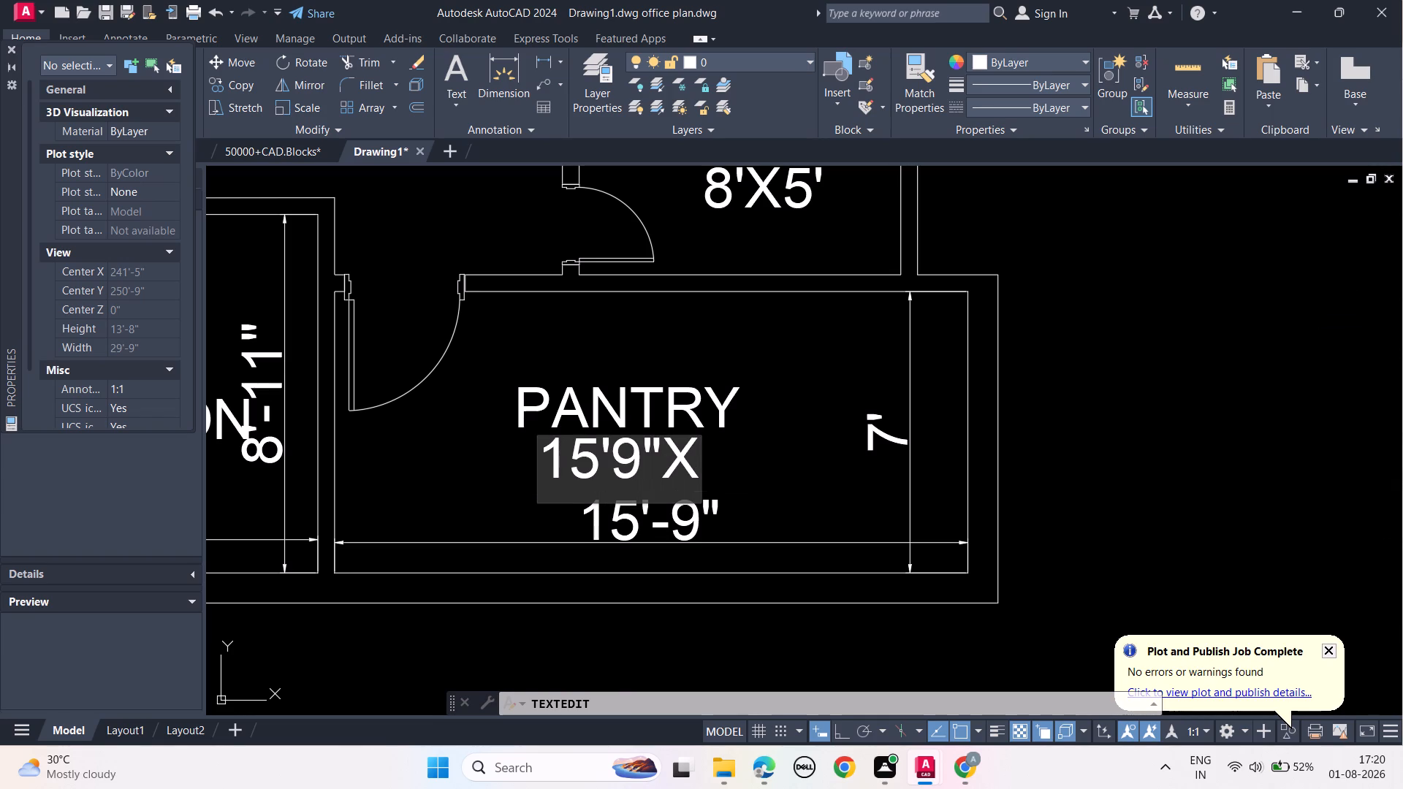
{"action": "type", "text": "7'"}
{"action": "key", "text": "Return"}
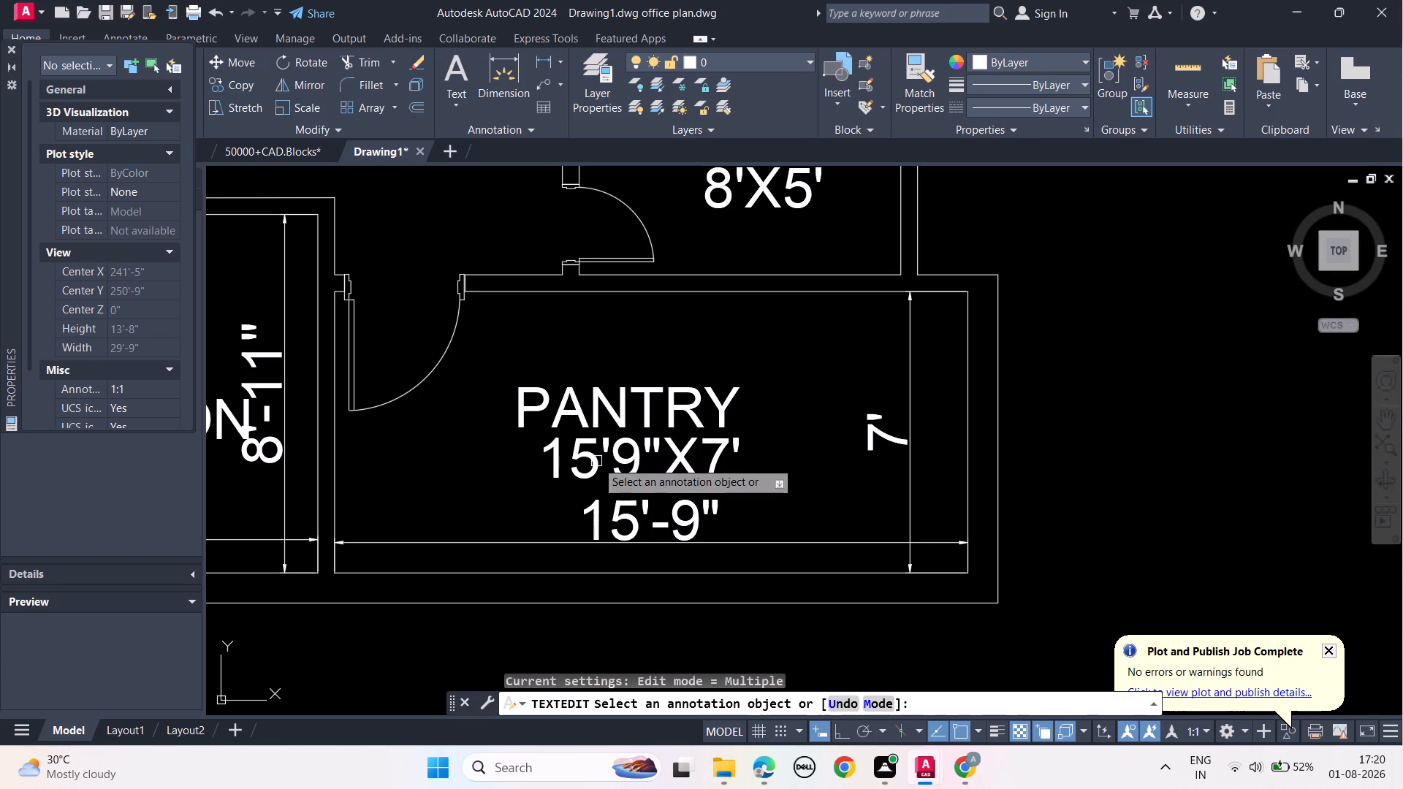
{"action": "key", "text": "Escape"}
{"action": "key", "text": "Escape"}
Delete the 15'-9" horizontal and 7' vertical dimensions inside the PANTRY room.
{"action": "left_click", "coordinate": [739, 547]}
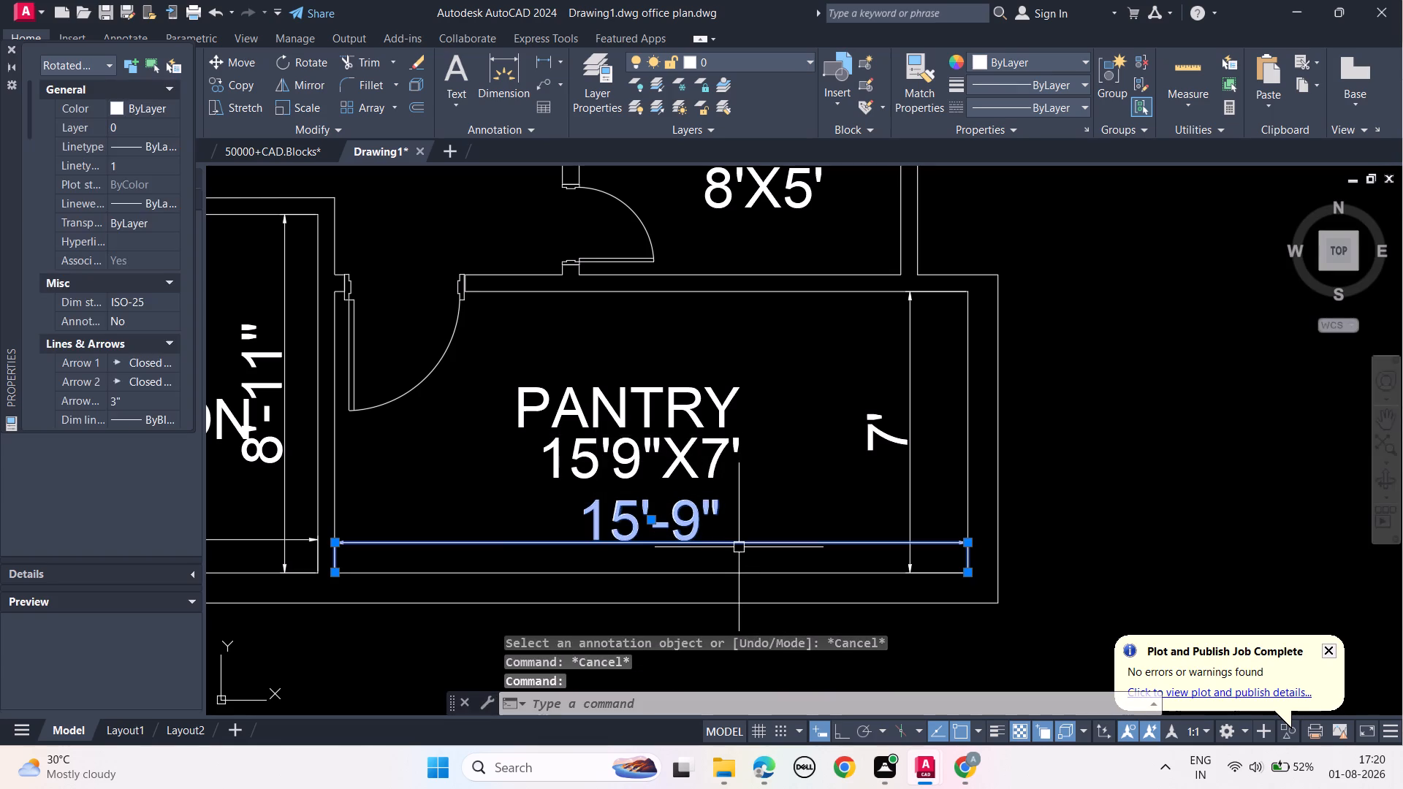
{"action": "key", "text": "Delete"}
{"action": "left_click", "coordinate": [910, 374]}
{"action": "key", "text": "Delete"}
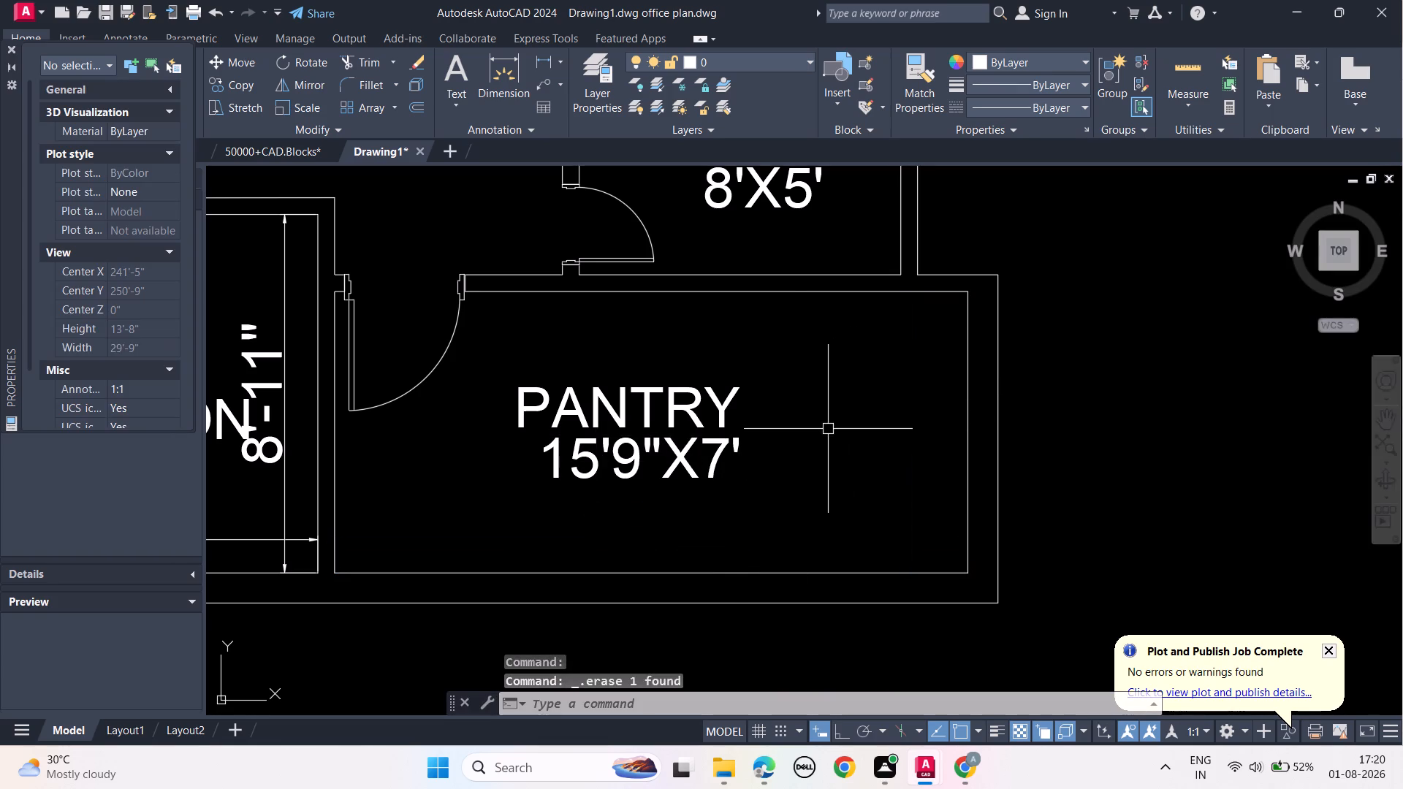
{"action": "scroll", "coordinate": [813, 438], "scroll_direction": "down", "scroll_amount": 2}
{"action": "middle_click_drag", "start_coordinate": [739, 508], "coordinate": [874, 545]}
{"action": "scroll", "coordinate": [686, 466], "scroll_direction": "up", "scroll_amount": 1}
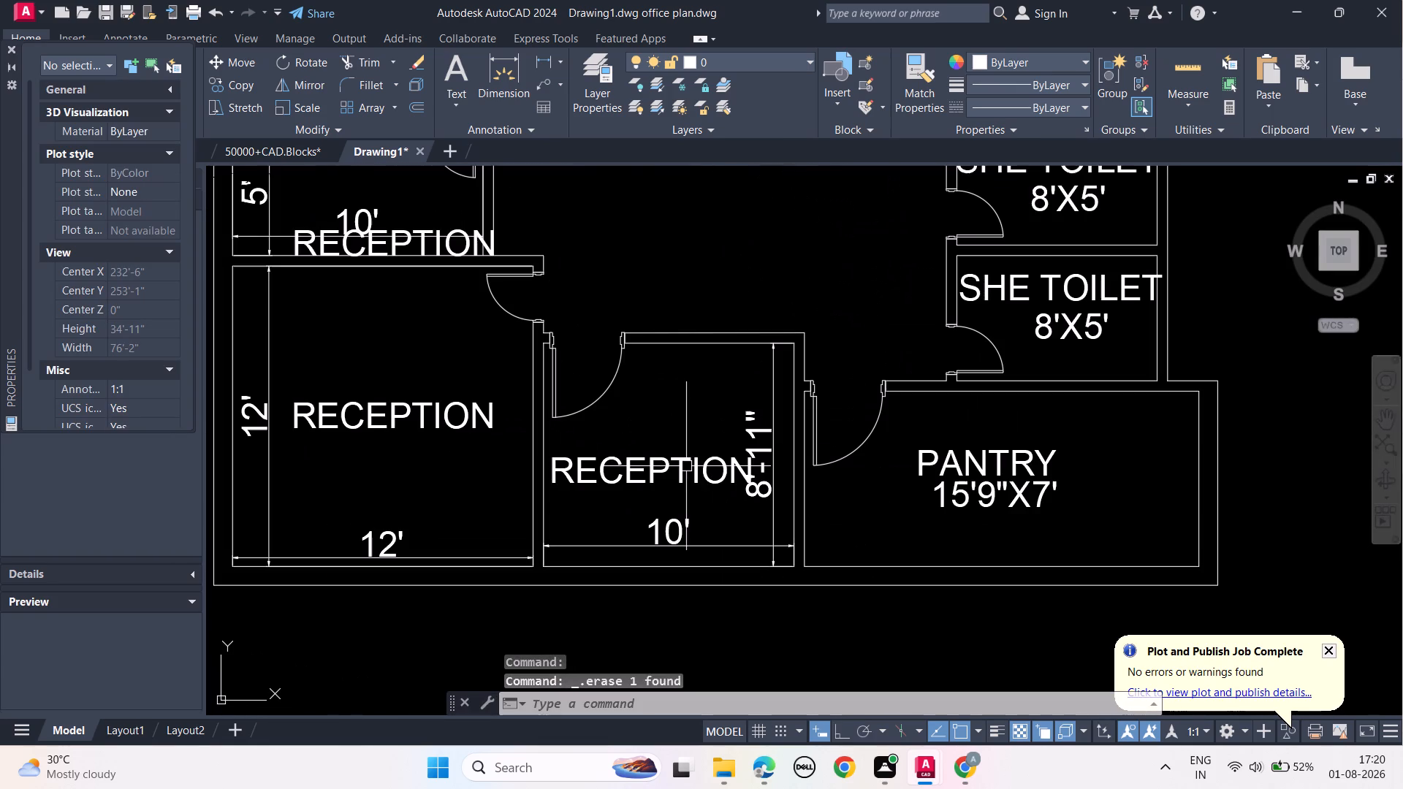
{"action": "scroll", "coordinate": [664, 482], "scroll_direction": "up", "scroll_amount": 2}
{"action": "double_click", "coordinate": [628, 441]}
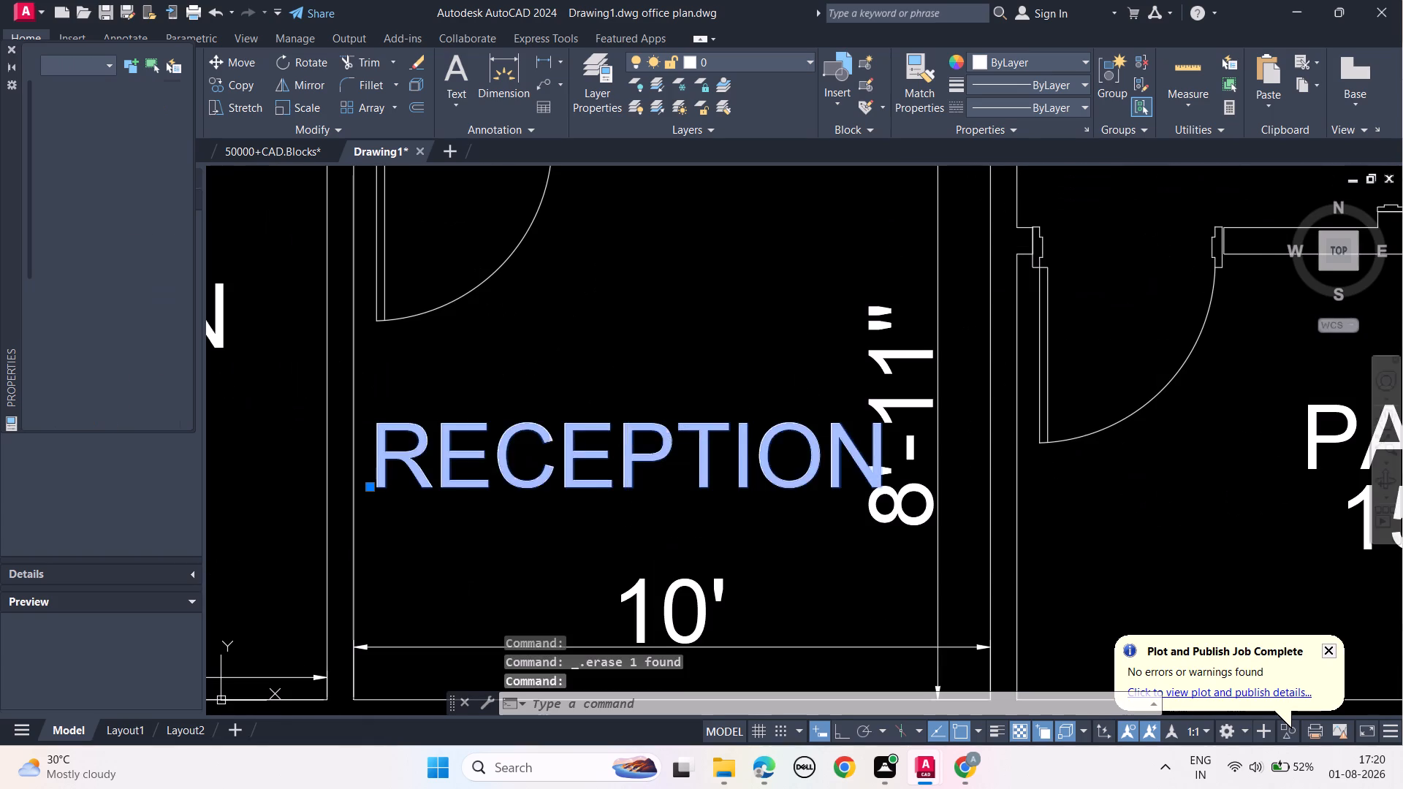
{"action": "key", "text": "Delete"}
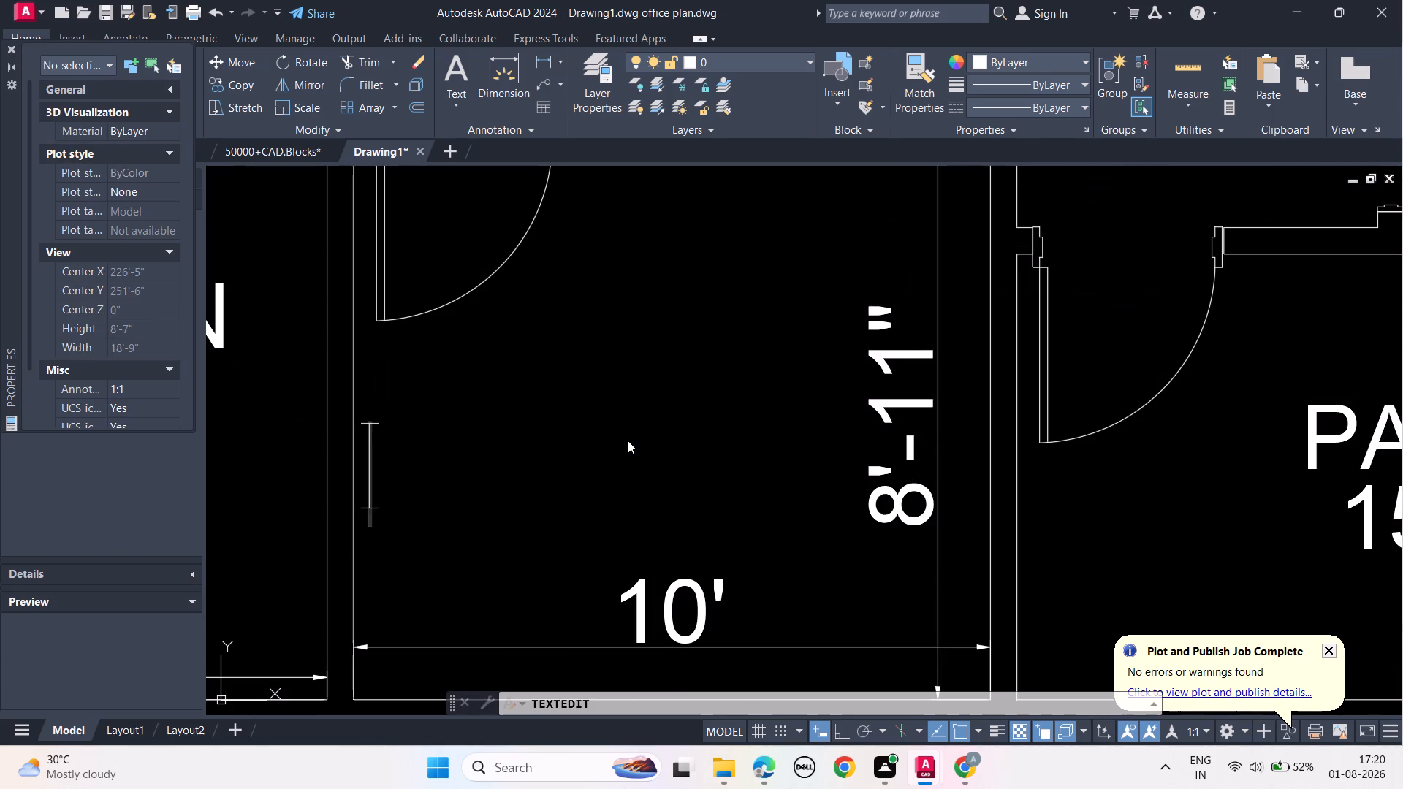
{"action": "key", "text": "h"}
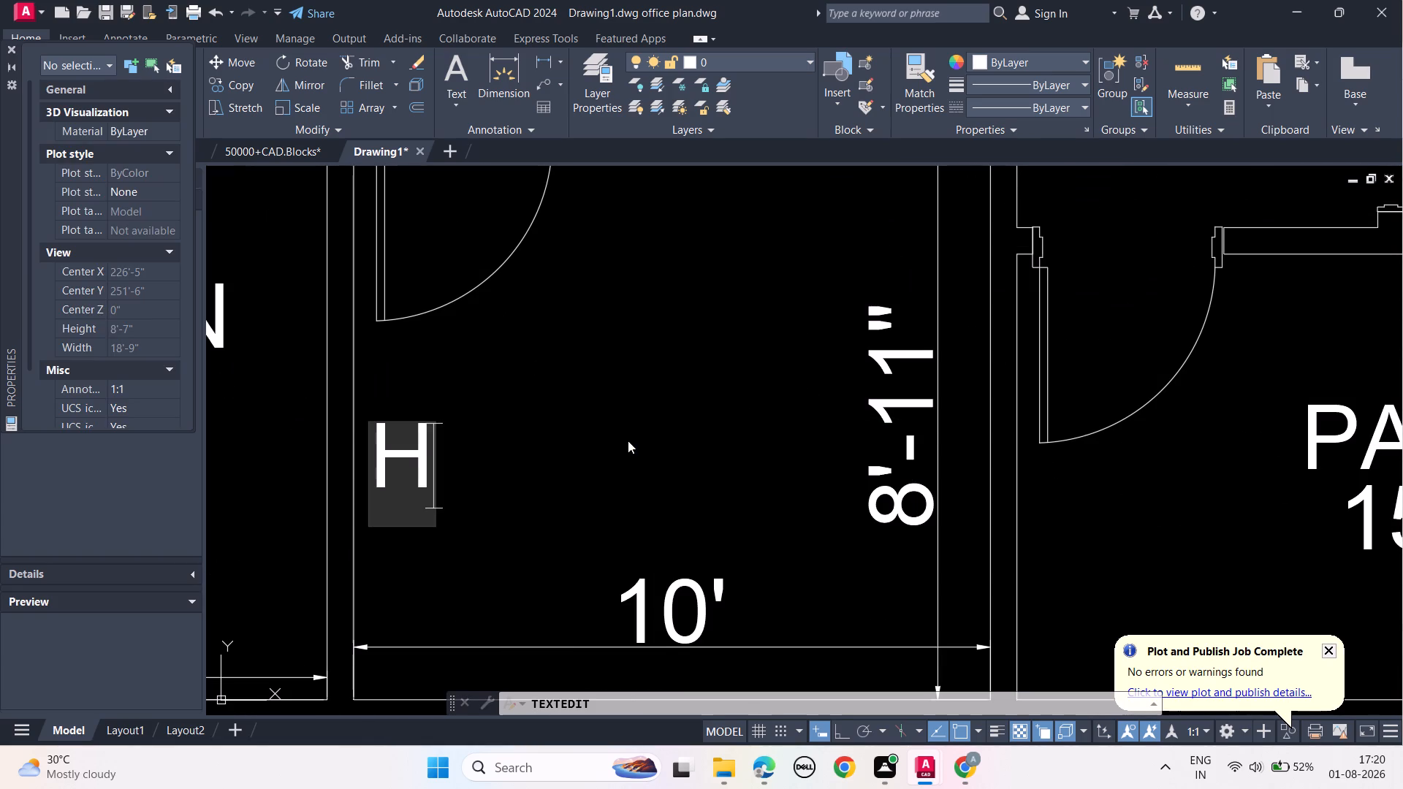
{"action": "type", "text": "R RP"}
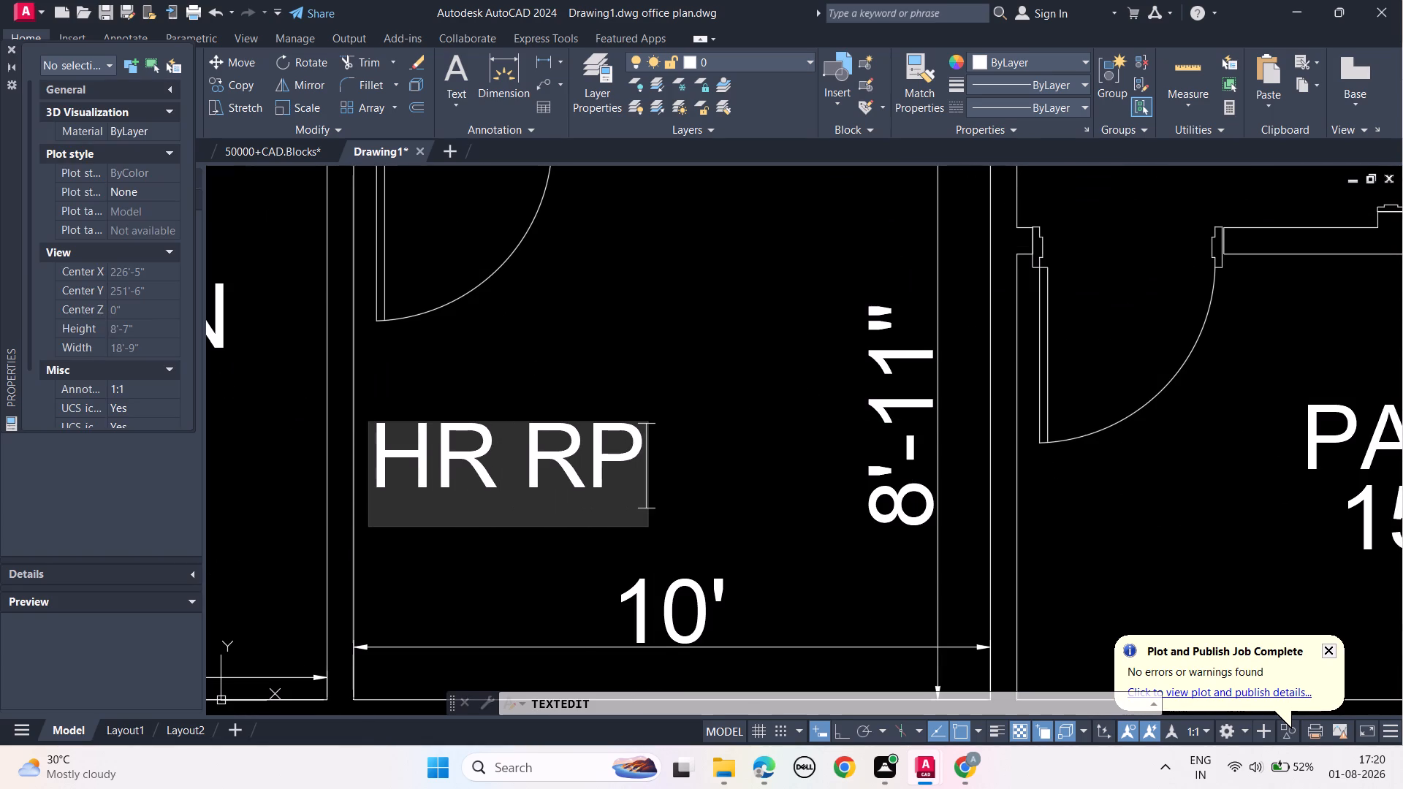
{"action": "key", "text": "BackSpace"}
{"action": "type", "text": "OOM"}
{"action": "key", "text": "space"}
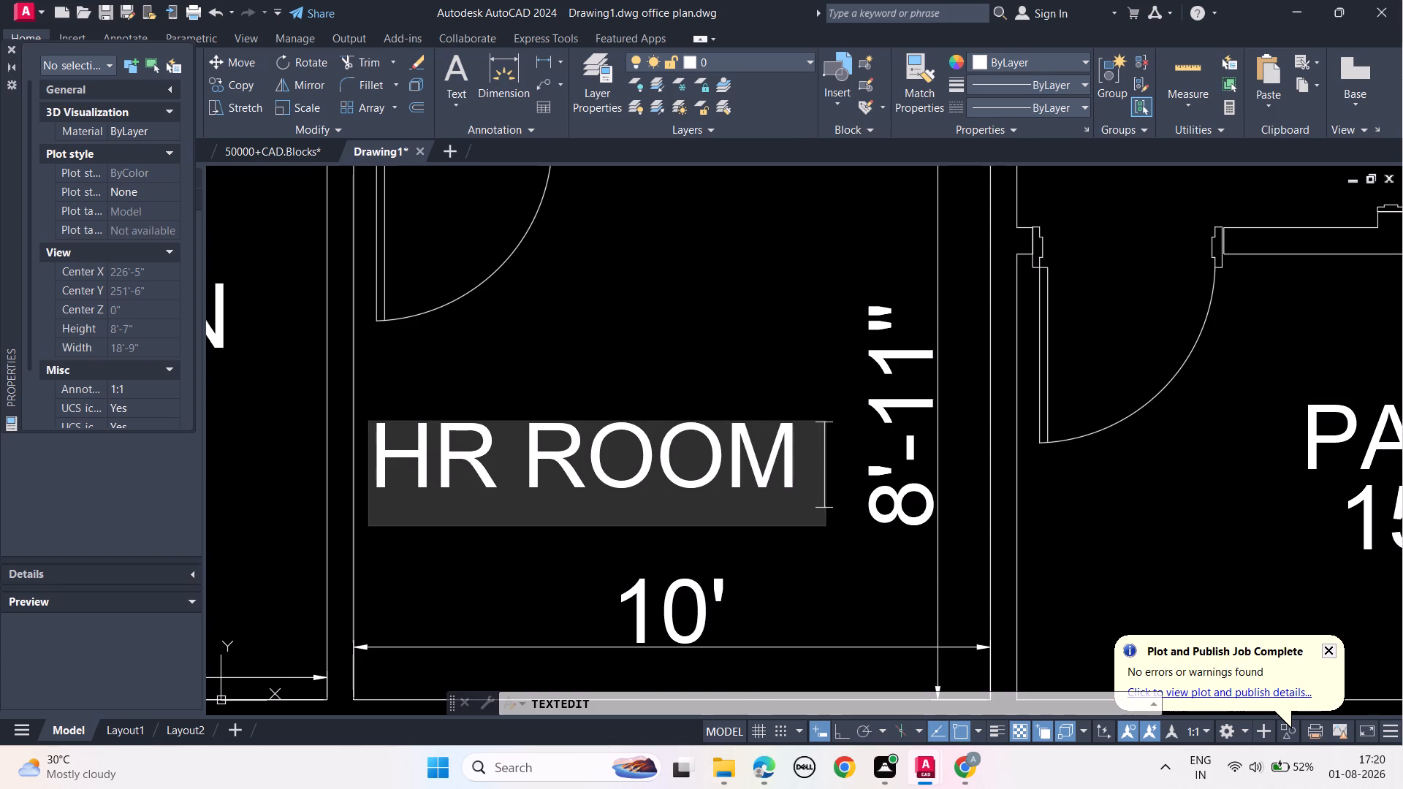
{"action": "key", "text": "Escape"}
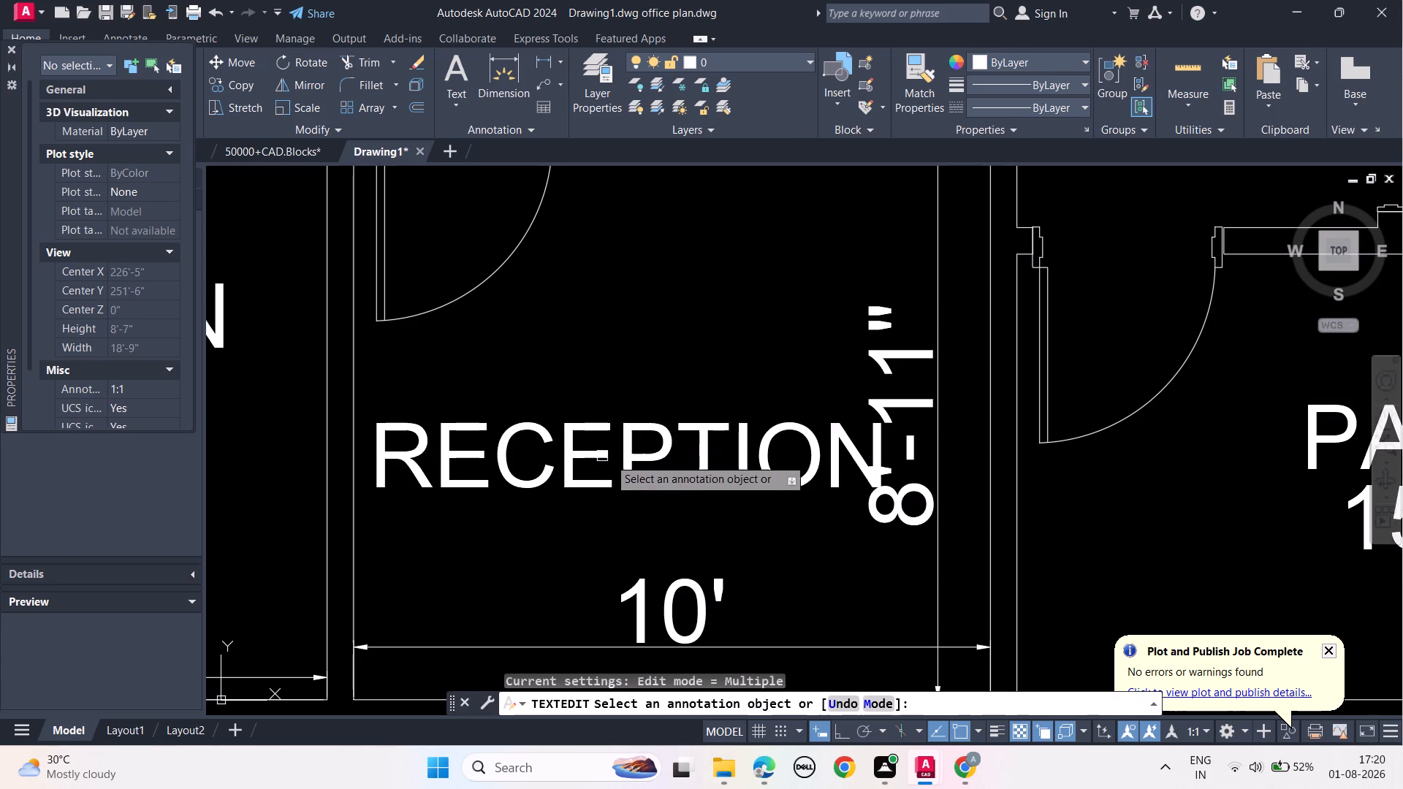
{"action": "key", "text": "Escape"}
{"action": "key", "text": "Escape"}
Replace the RECEPTION text in the room directly west of PANTRY with "HR ROOM".
{"action": "double_click", "coordinate": [612, 458]}
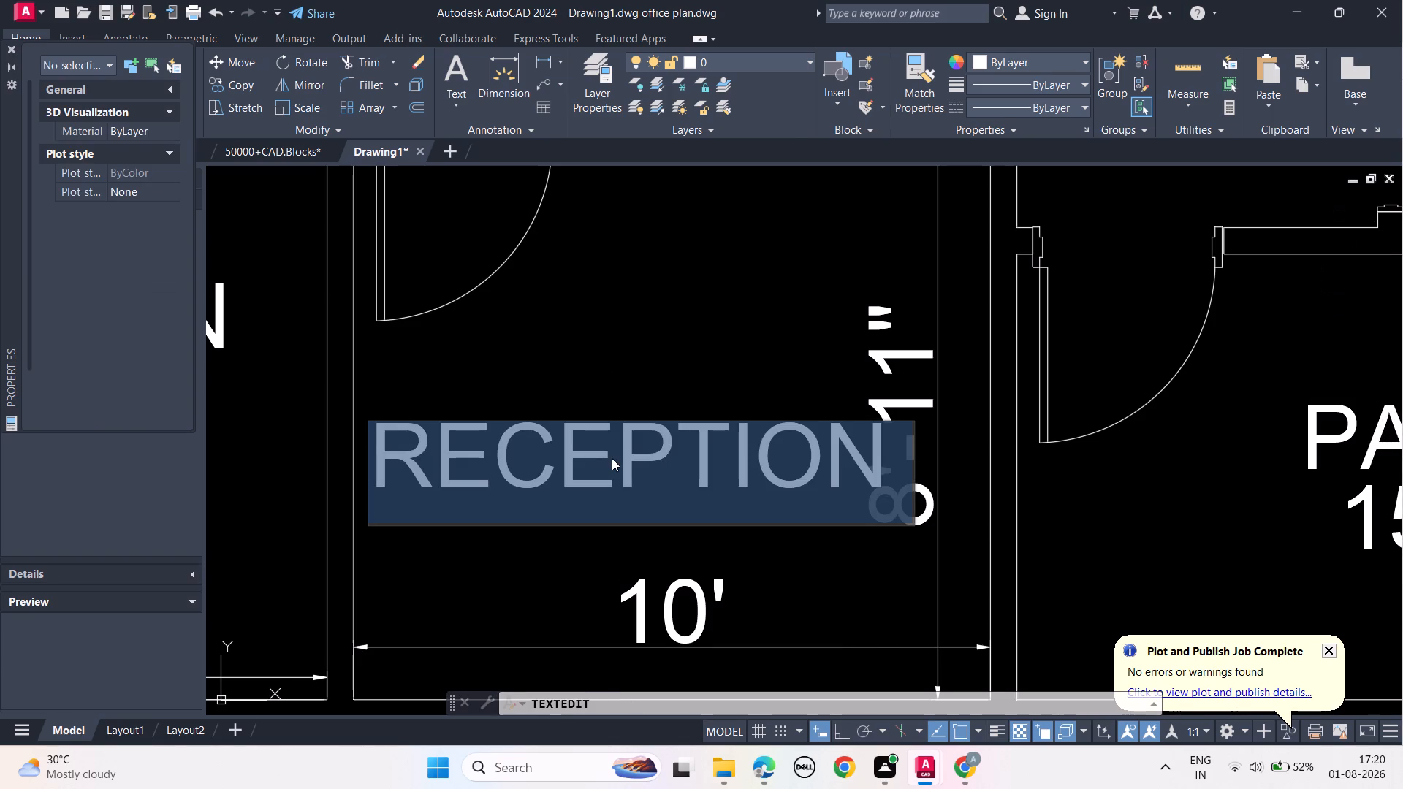
{"action": "key", "text": "h"}
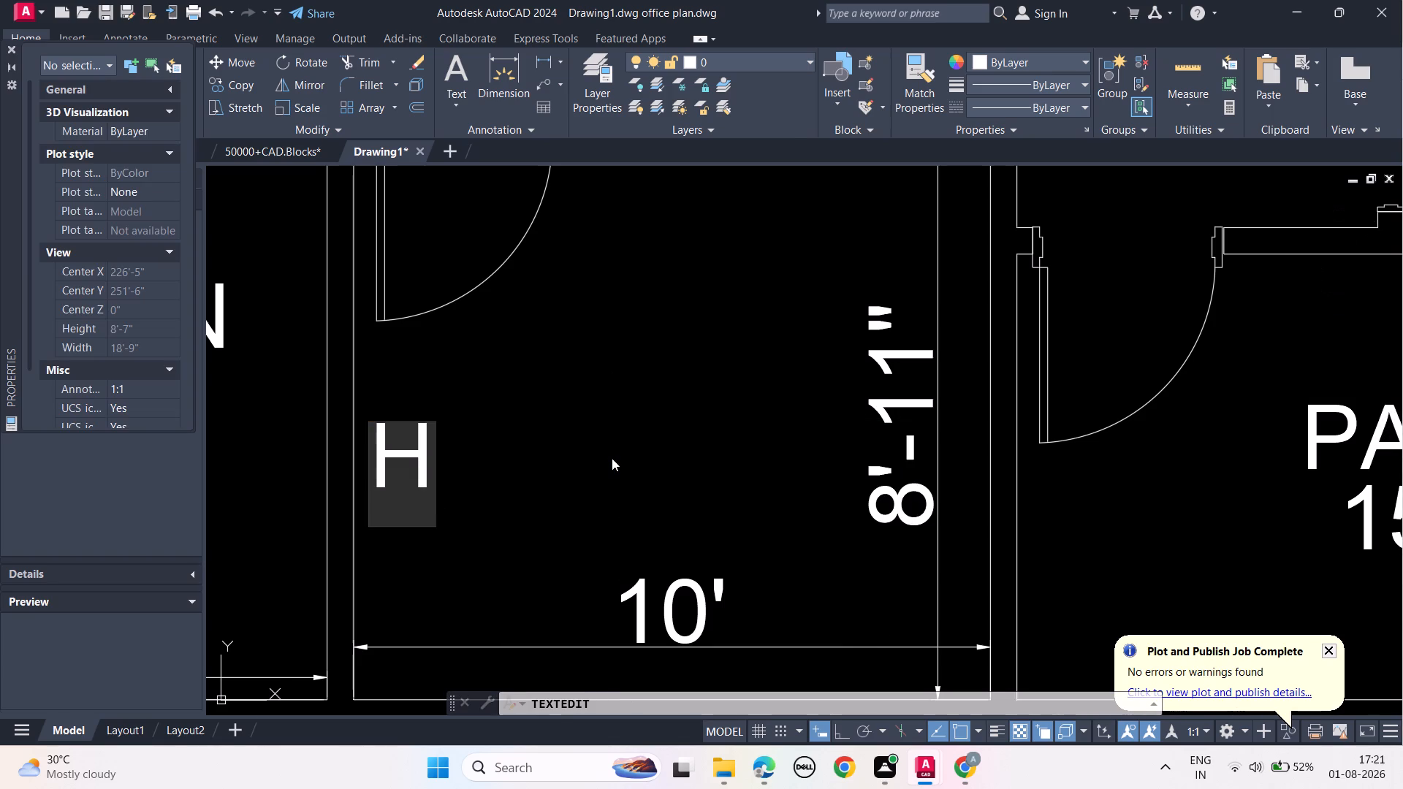
{"action": "type", "text": "R ROOM"}
{"action": "key", "text": "Return"}
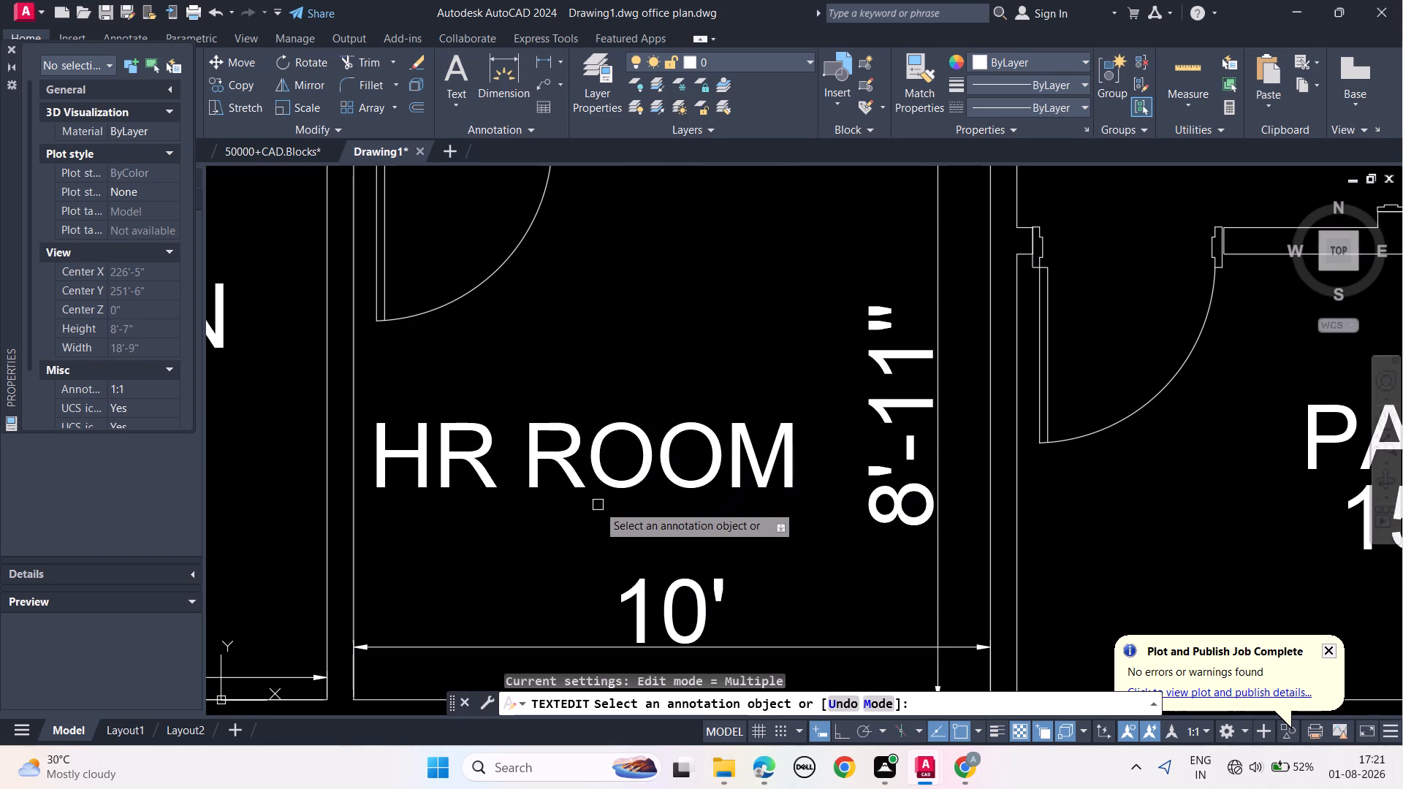
{"action": "key", "text": "Escape"}
{"action": "key", "text": "Escape"}
{"action": "key", "text": "Escape"}
Paste a copy of the WAITING text beneath HR ROOM and change it to "10'X8'11"".
{"action": "key", "text": "ctrl+v"}
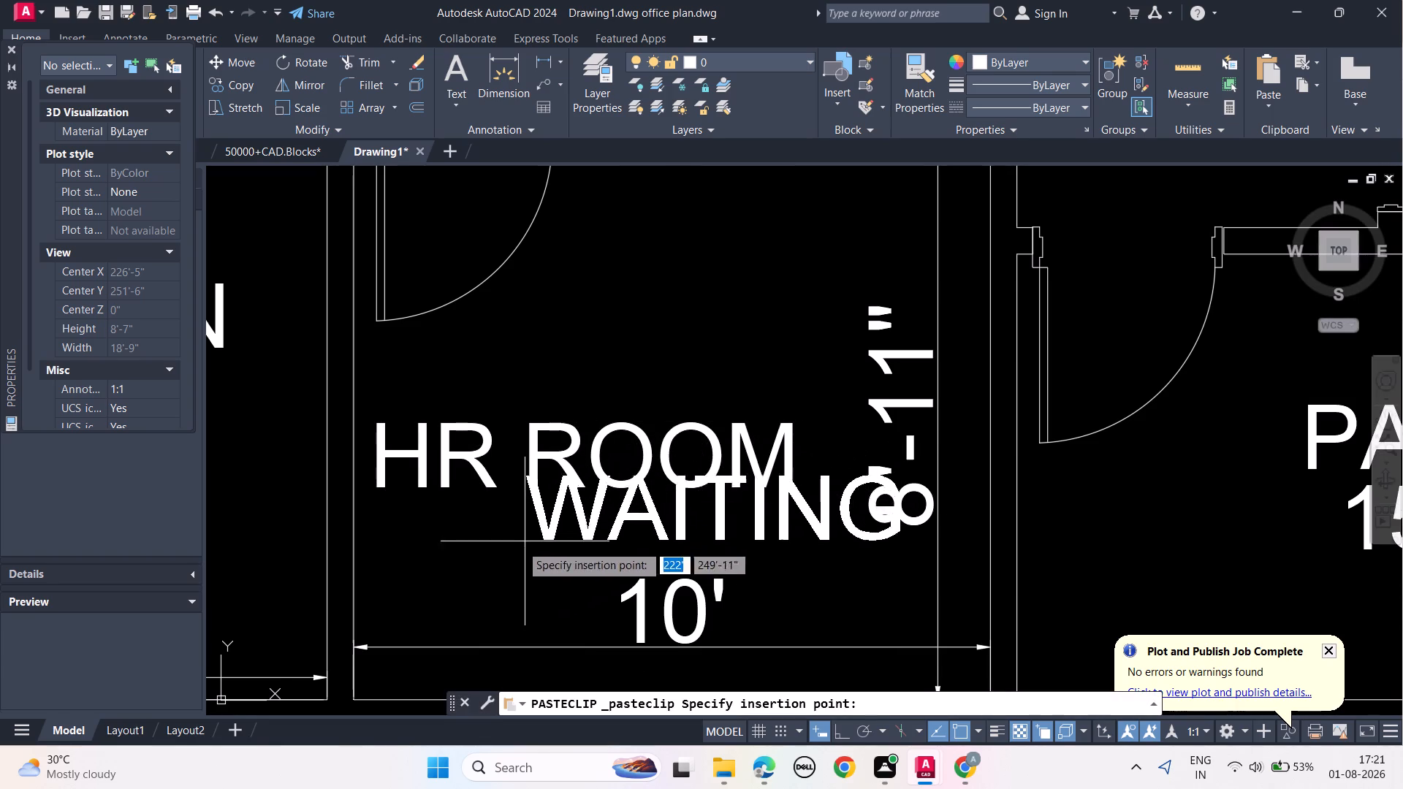
{"action": "left_click", "coordinate": [433, 579]}
{"action": "double_click", "coordinate": [526, 574]}
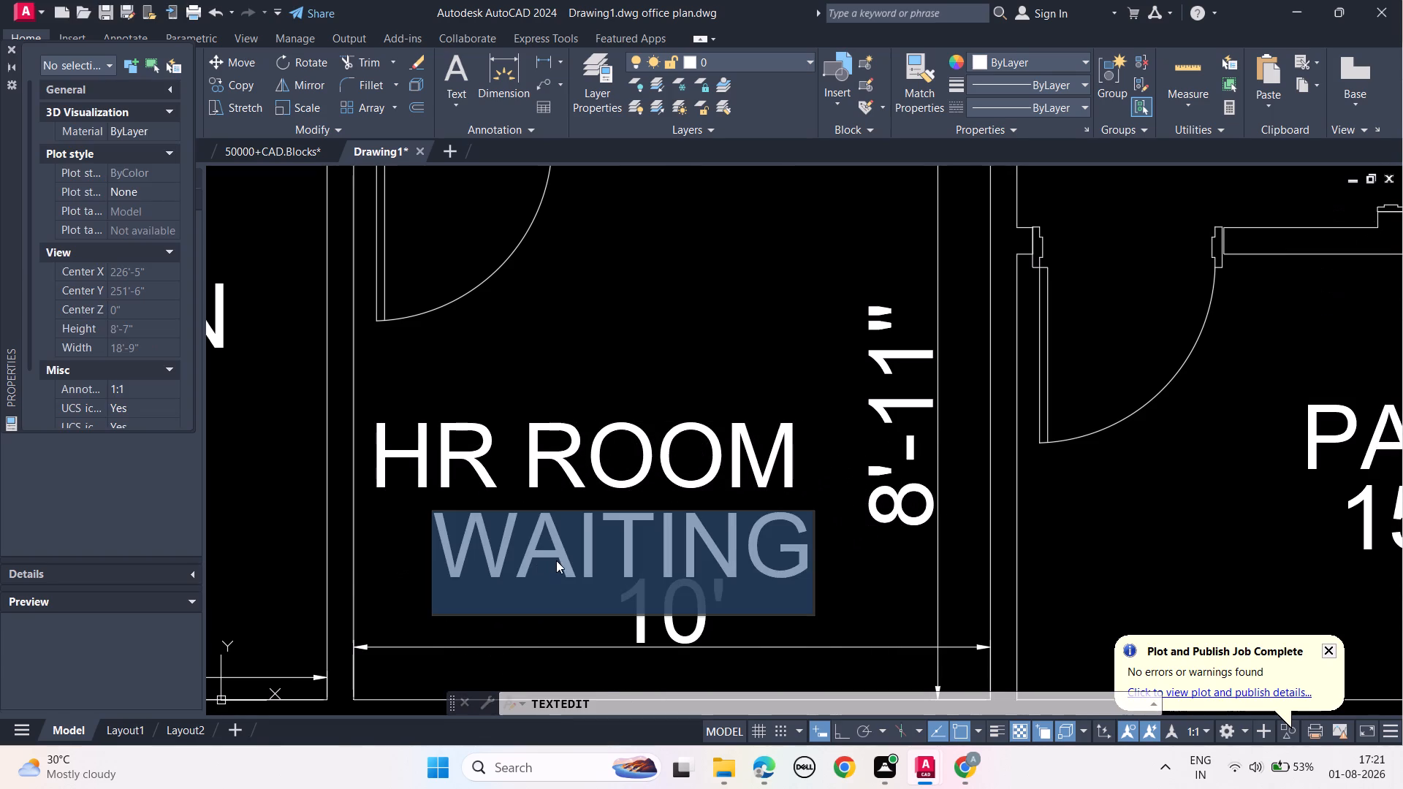
{"action": "key", "text": "Delete"}
{"action": "type", "text": "10;"}
{"action": "key", "text": "Delete"}
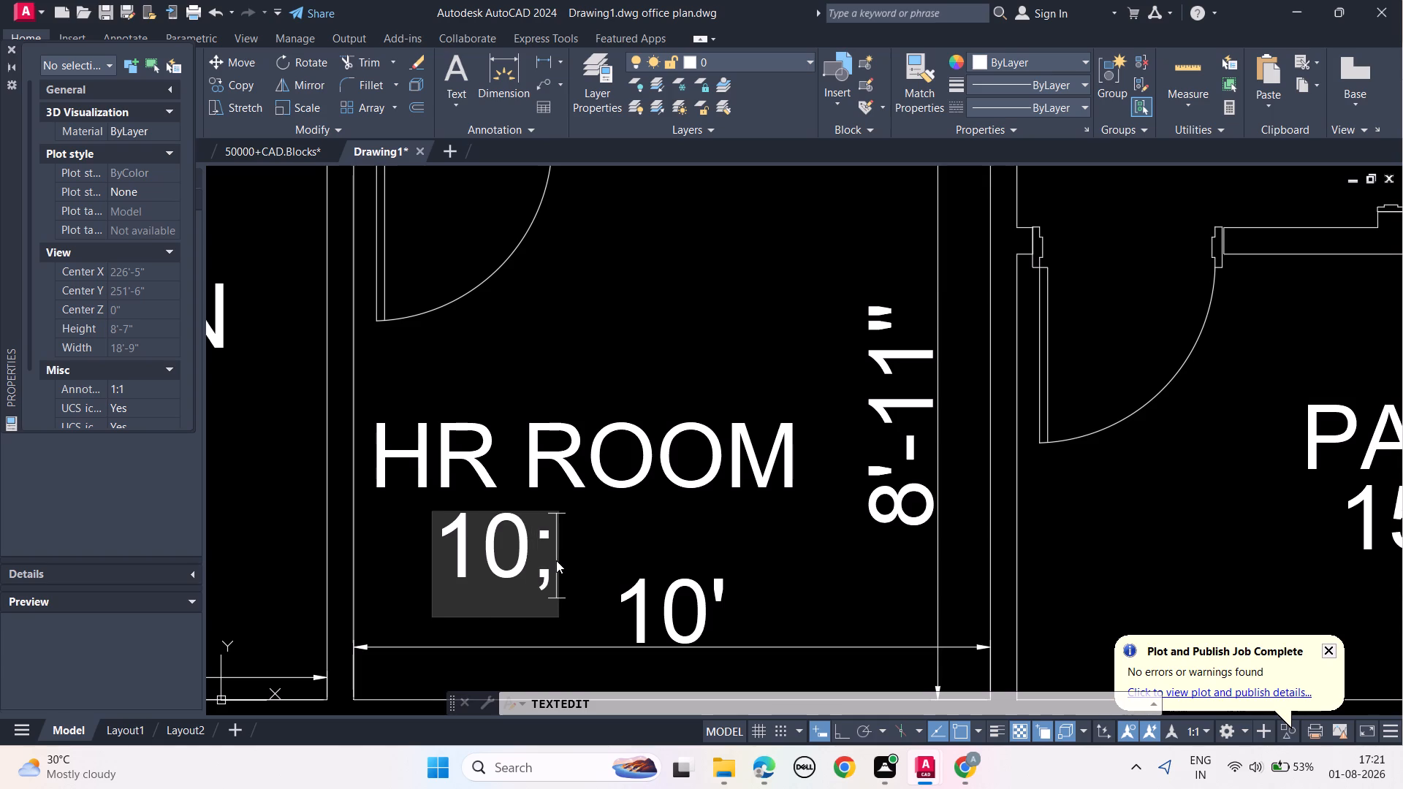
{"action": "key", "text": "BackSpace"}
{"action": "key", "text": "apostrophe"}
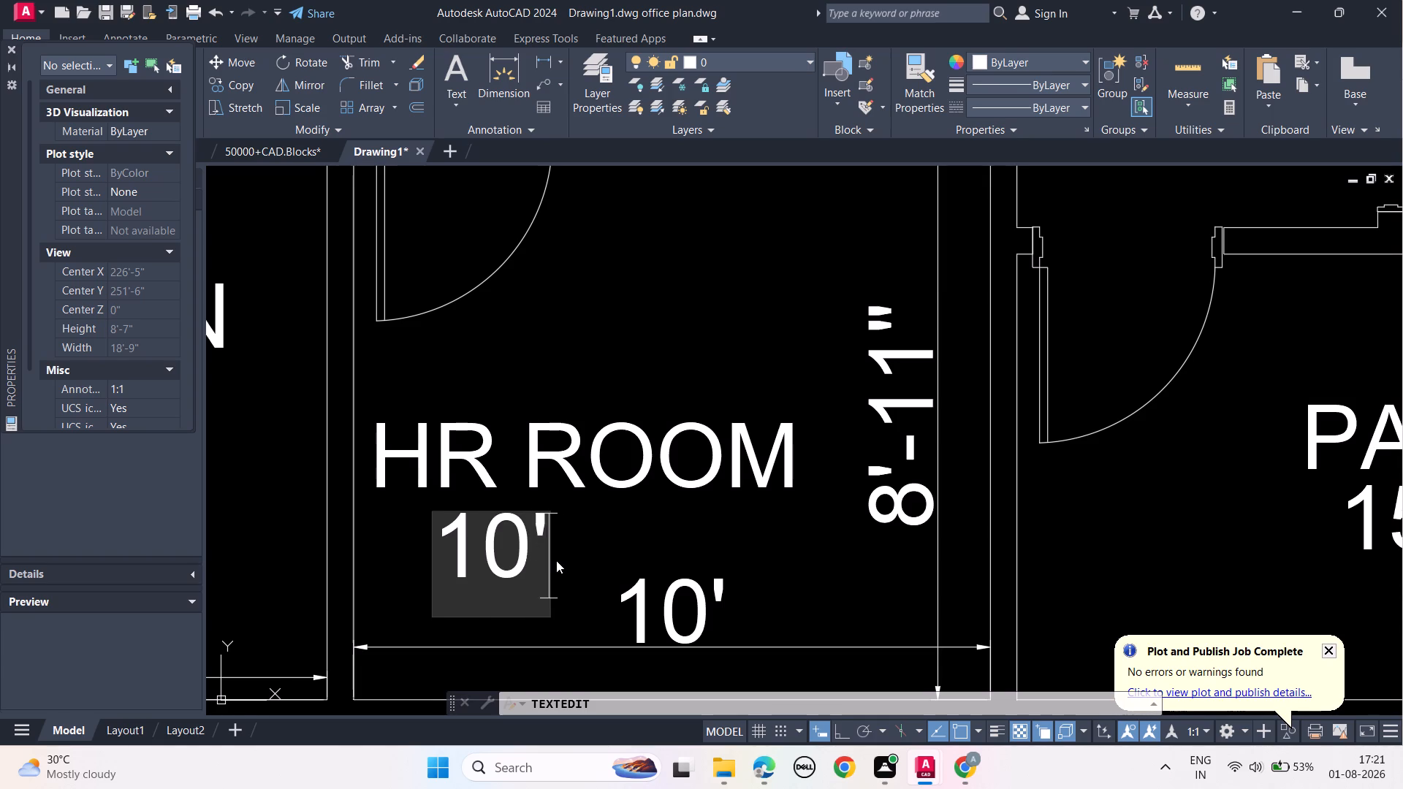
{"action": "key", "text": "x"}
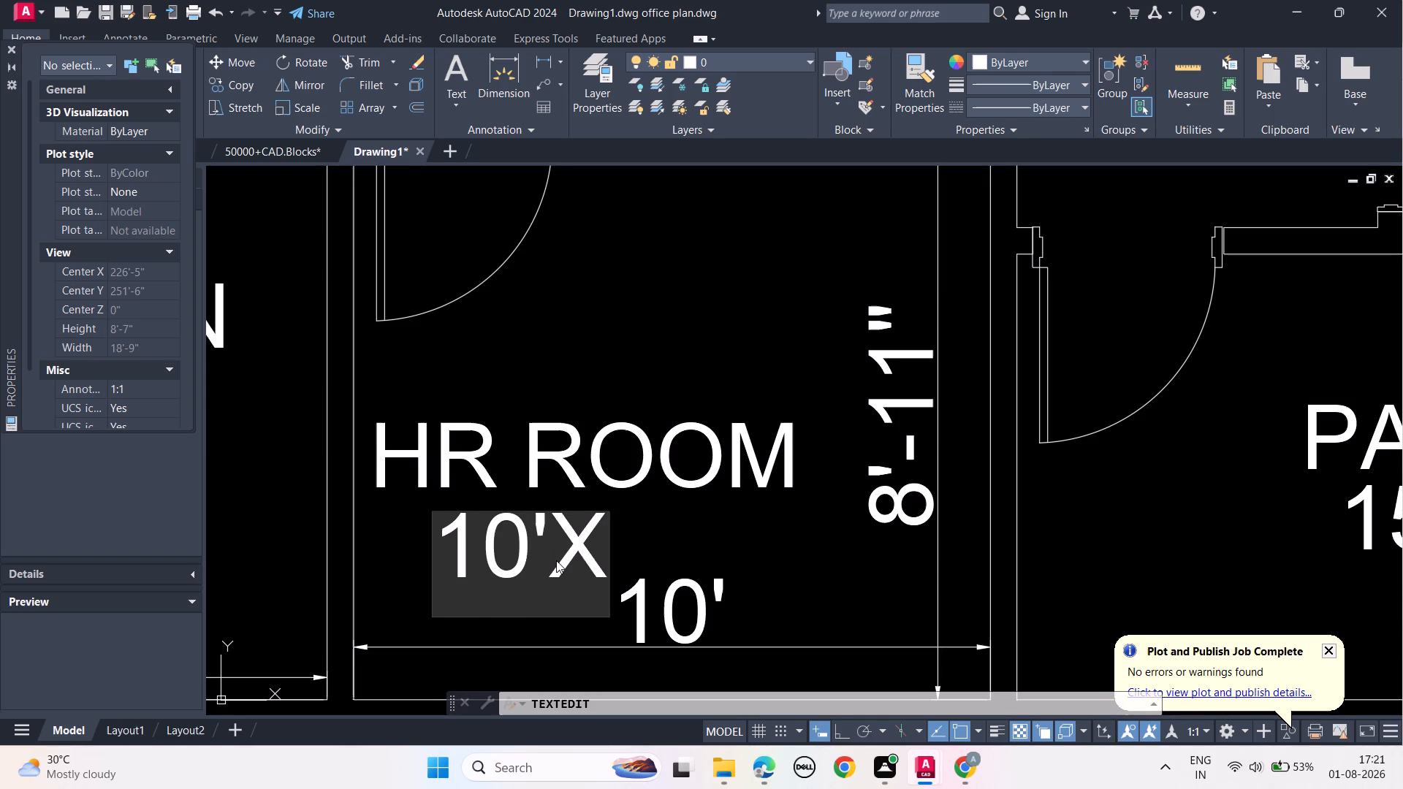
{"action": "type", "text": "8'"}
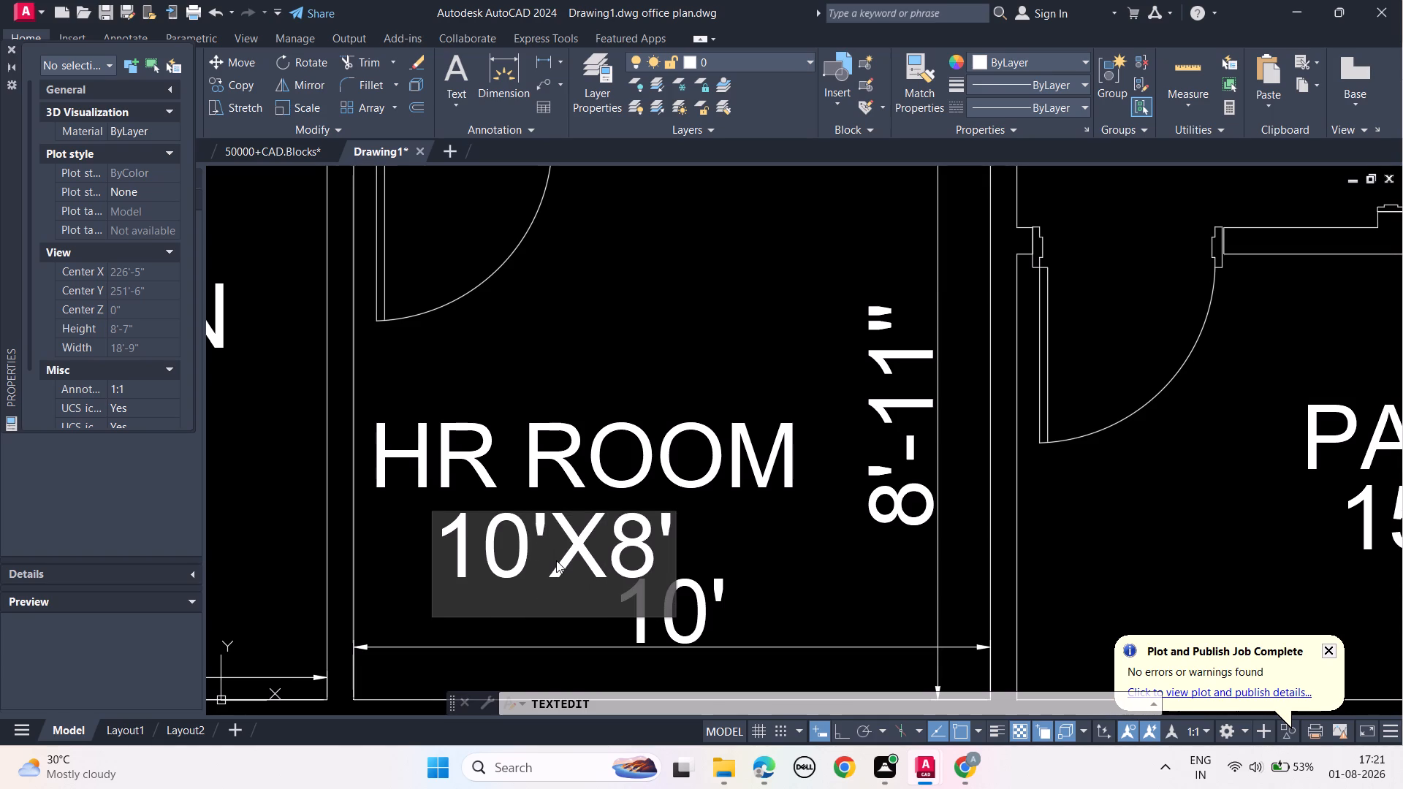
{"action": "type", "text": "11\""}
{"action": "key", "text": "Return"}
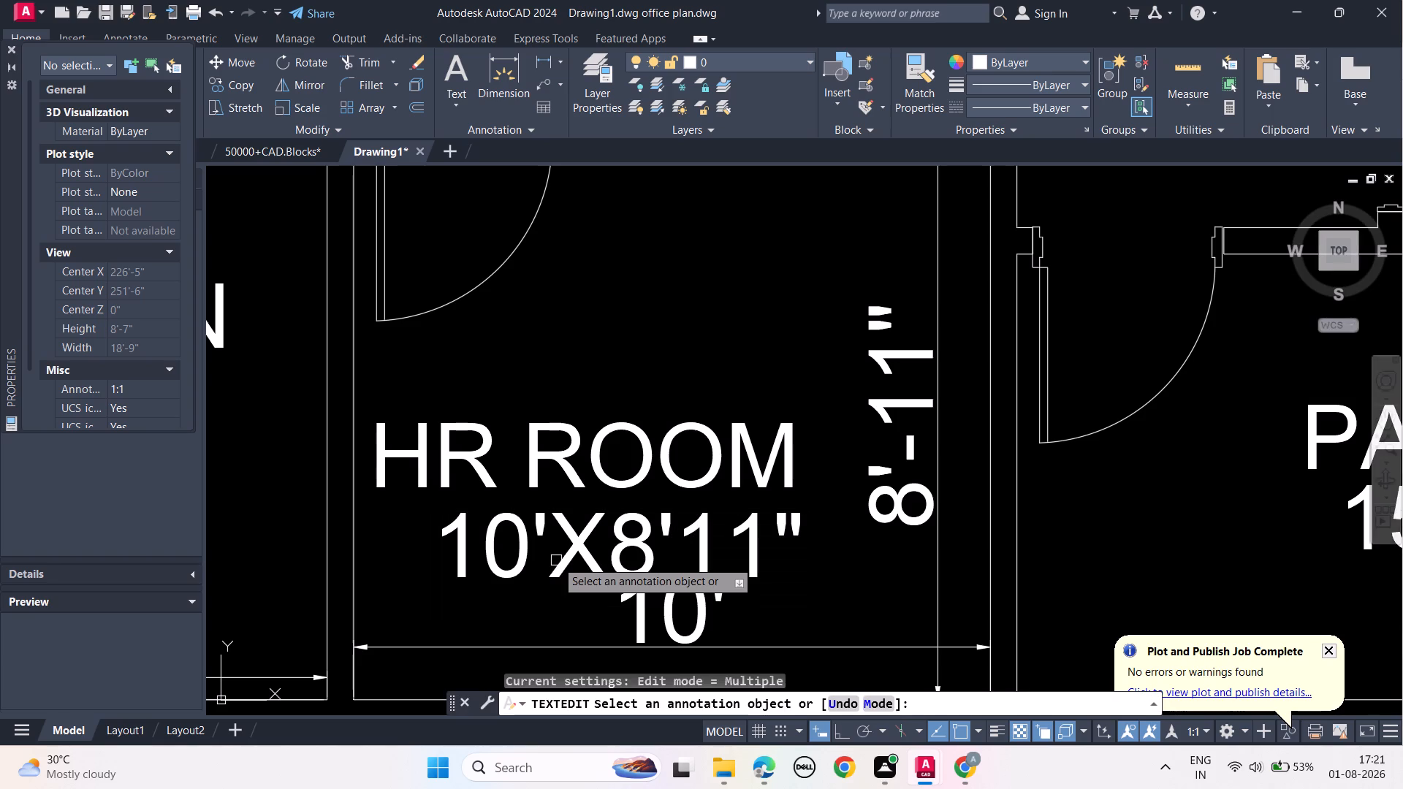
{"action": "key", "text": "Escape"}
{"action": "key", "text": "Escape"}
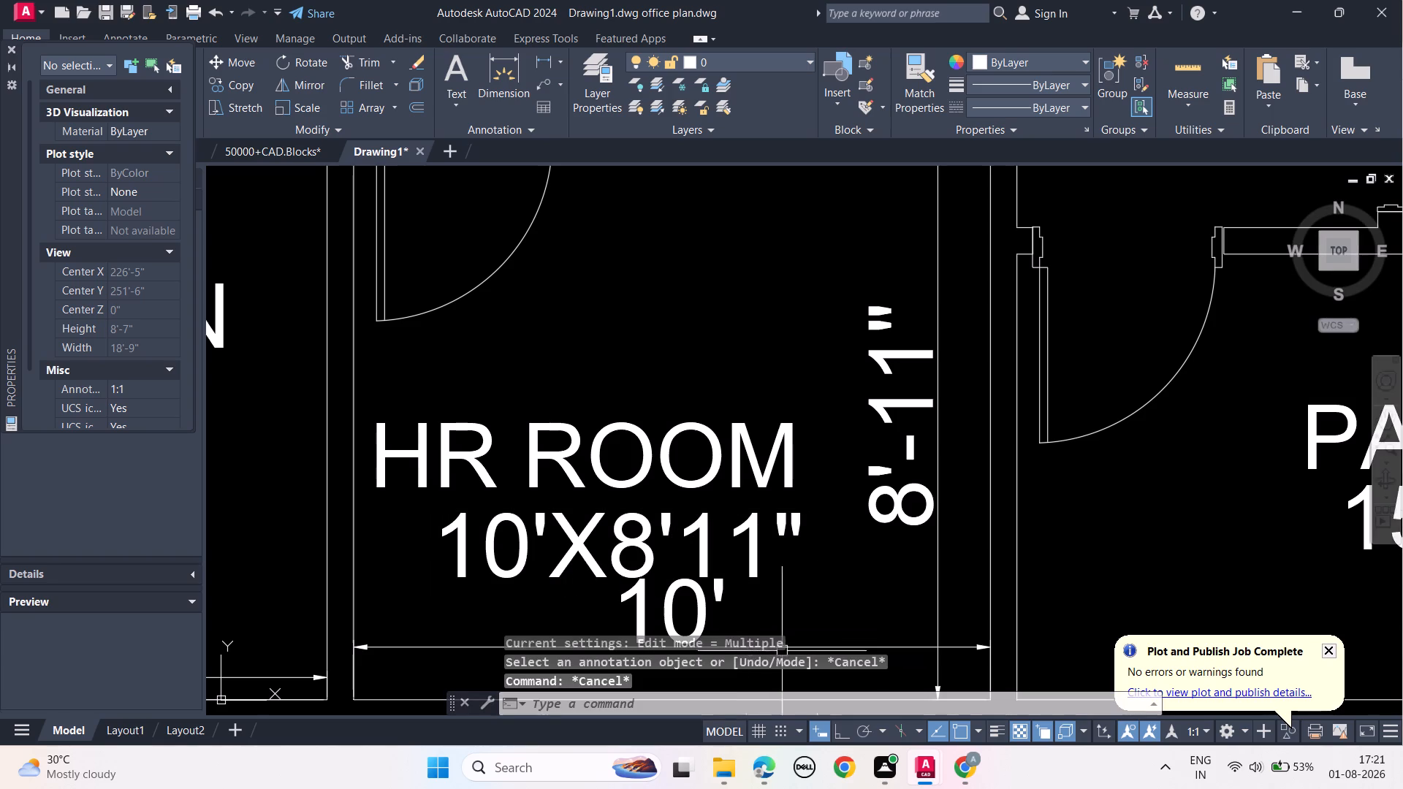
Delete the 10' horizontal and 8'-11" vertical dimensions inside the HR ROOM.
{"action": "left_click", "coordinate": [878, 648]}
{"action": "key", "text": "Delete"}
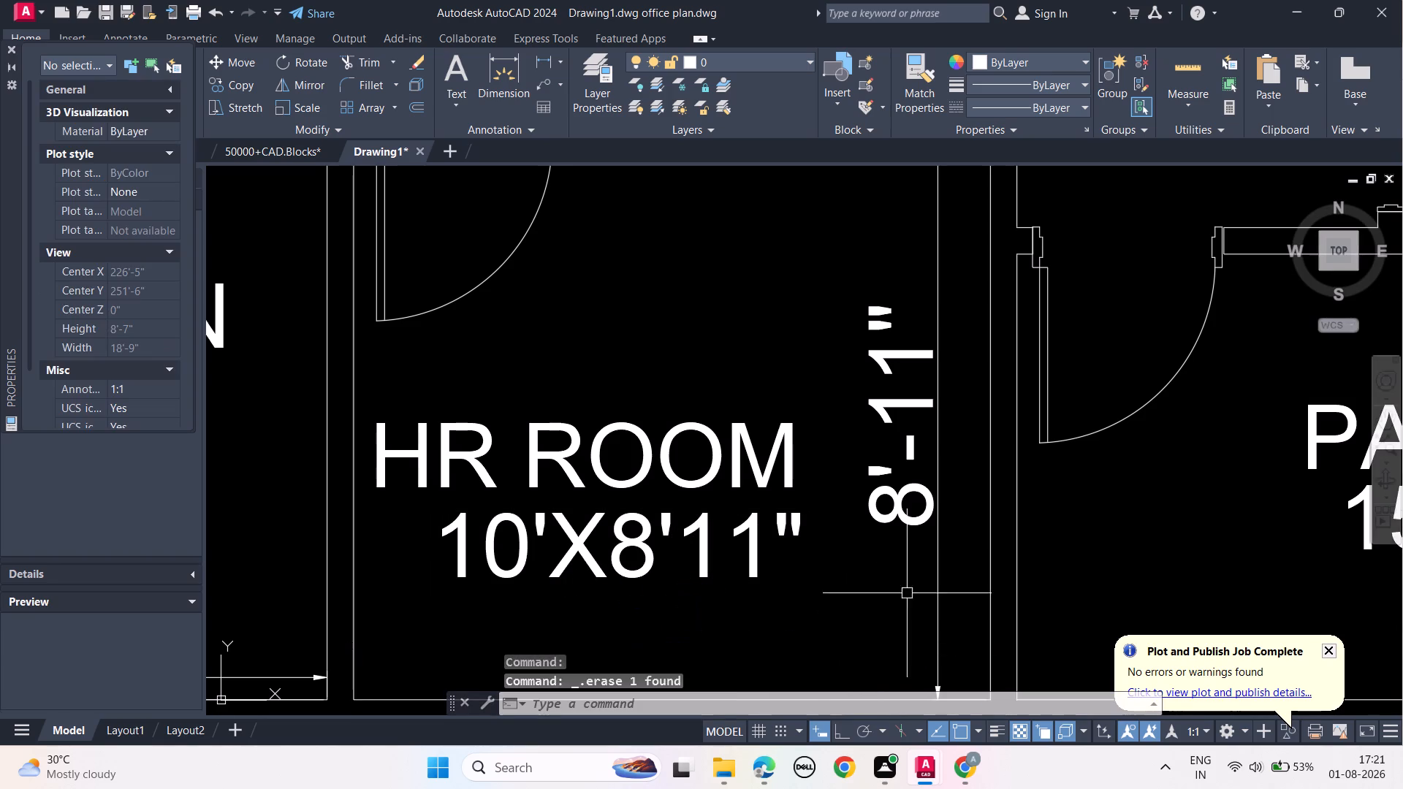
{"action": "left_click", "coordinate": [941, 568]}
{"action": "key", "text": "Delete"}
Replace the RECEPTION text in the room directly west of HR ROOM with "CONFERENCE".
{"action": "scroll", "coordinate": [903, 581], "scroll_direction": "down", "scroll_amount": 1}
{"action": "middle_click_drag", "start_coordinate": [875, 575], "coordinate": [903, 519]}
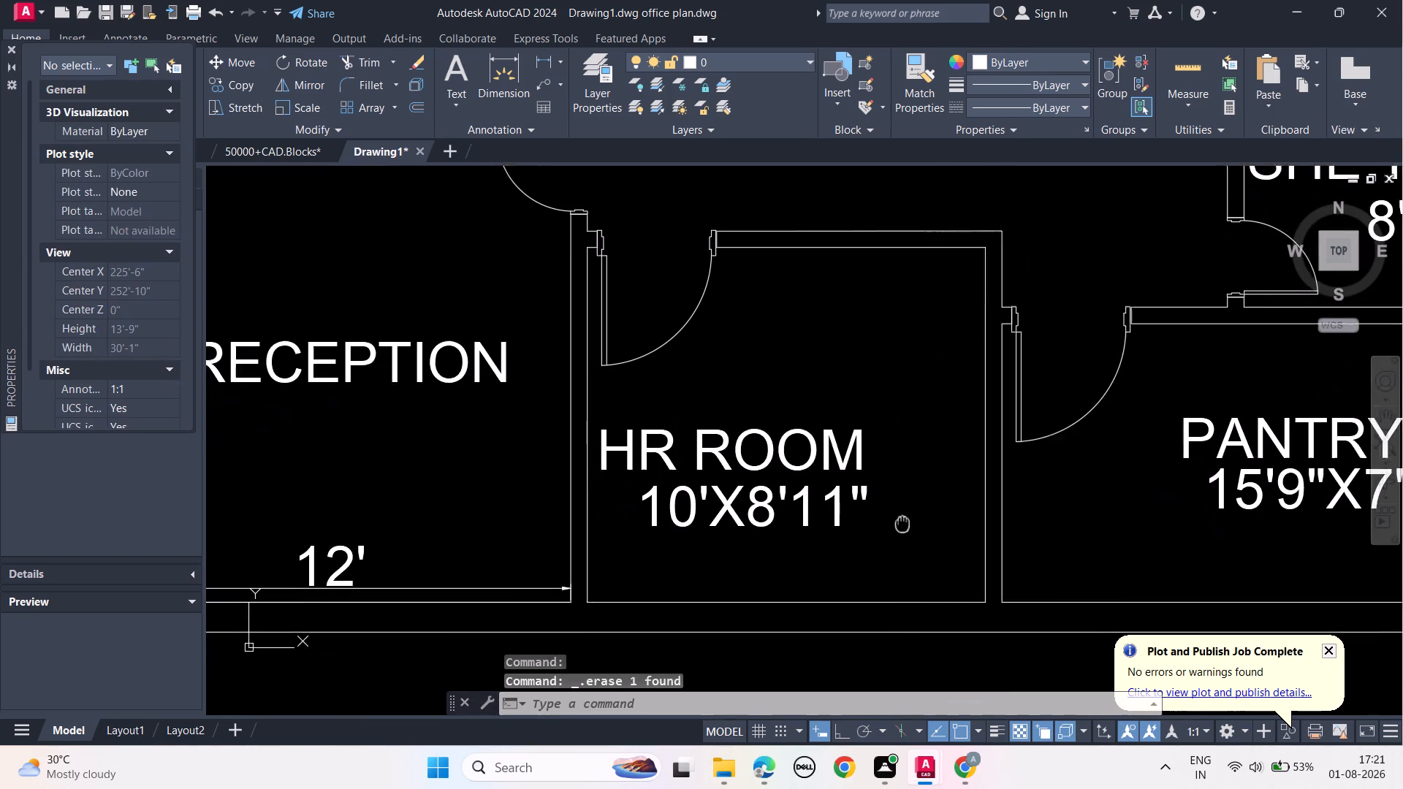
{"action": "middle_click_drag", "start_coordinate": [903, 519], "coordinate": [911, 496]}
{"action": "scroll", "coordinate": [911, 496], "scroll_direction": "down", "scroll_amount": 1}
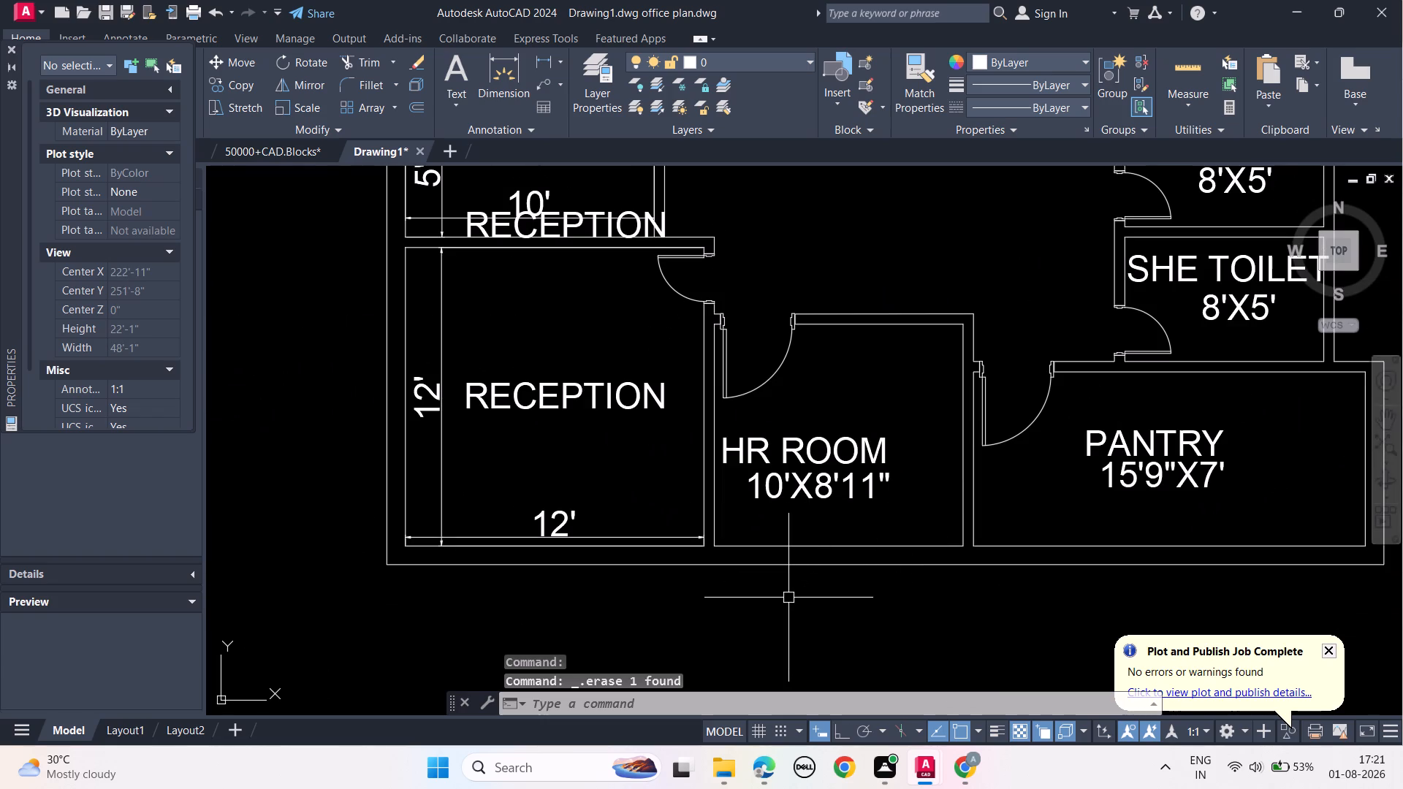
{"action": "double_click", "coordinate": [558, 395]}
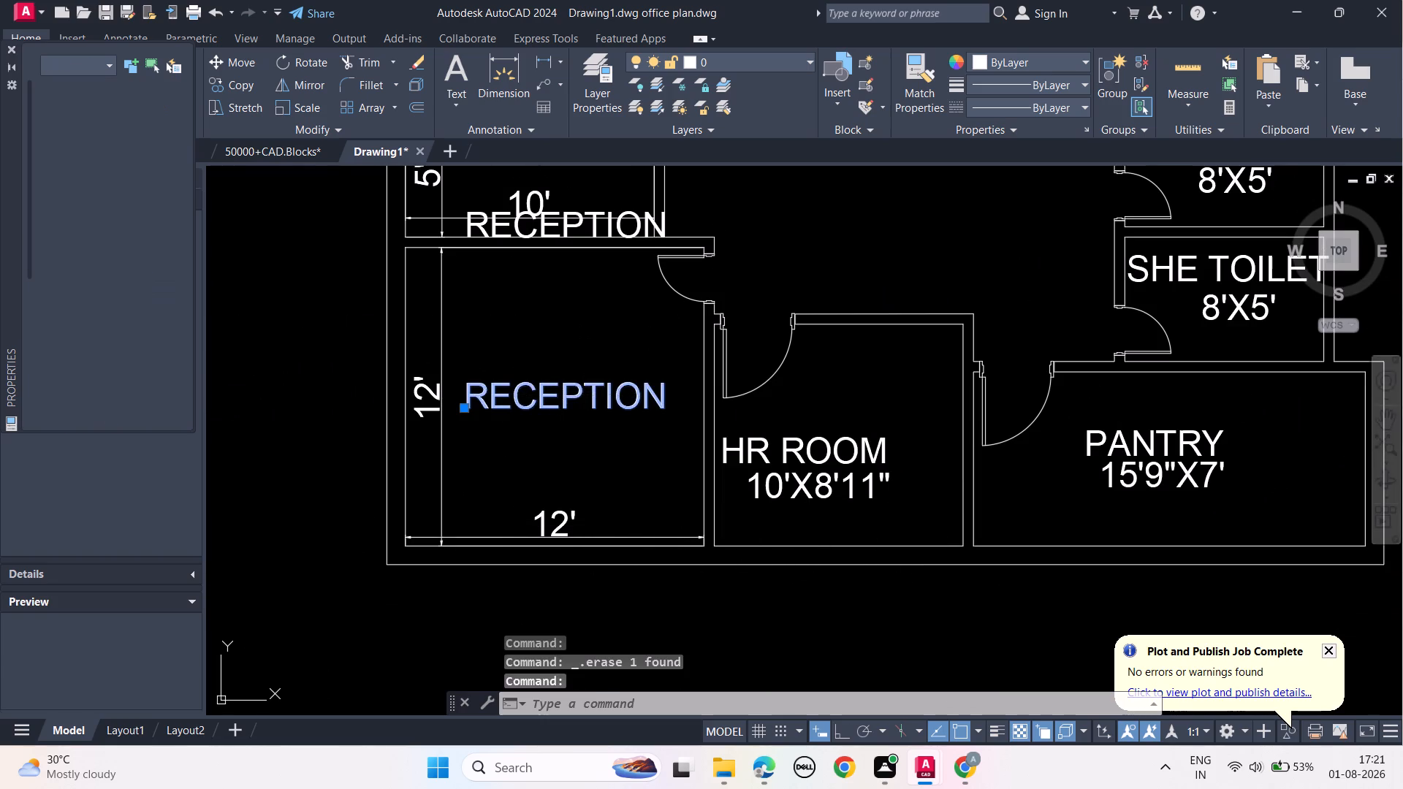
{"action": "key", "text": "Delete"}
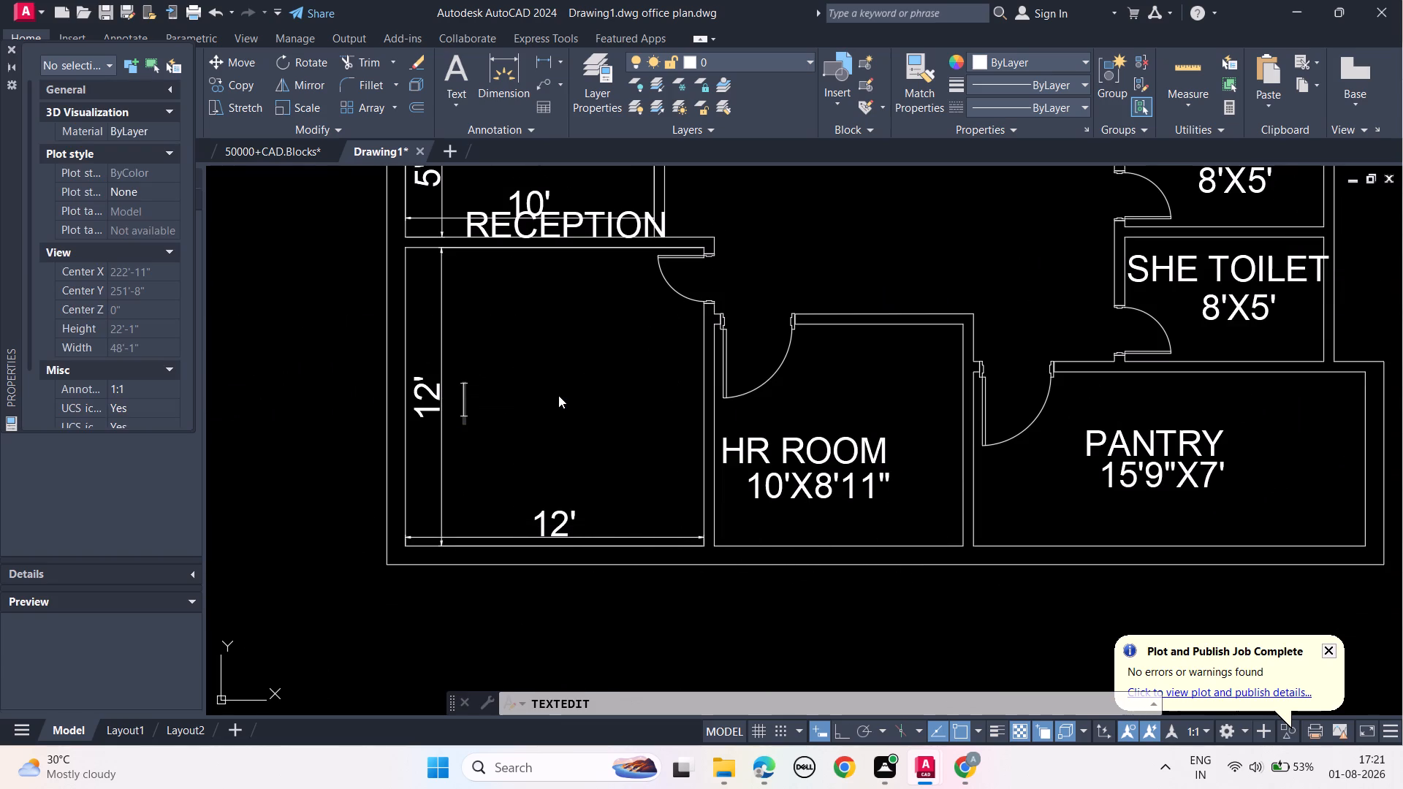
{"action": "type", "text": "CON"}
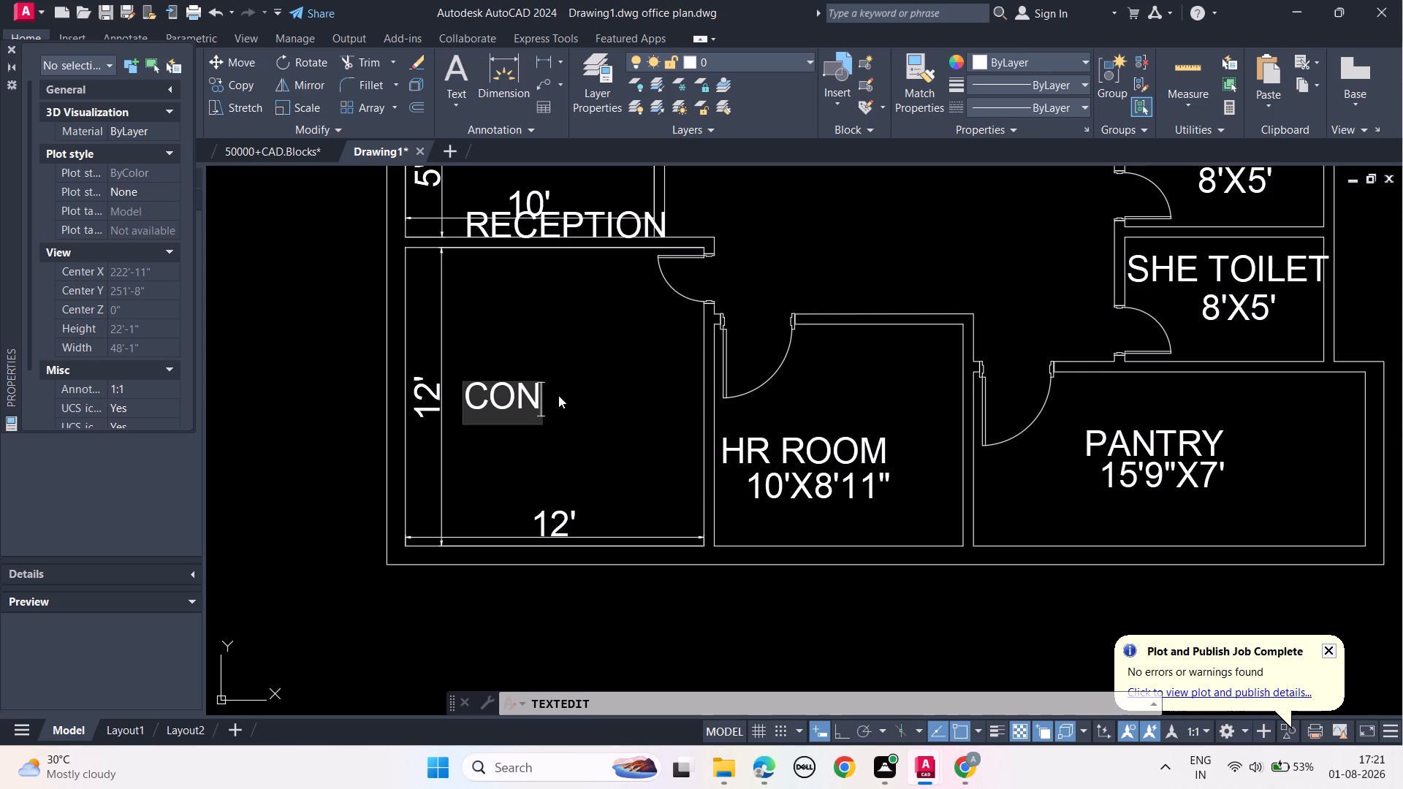
{"action": "type", "text": "FERE"}
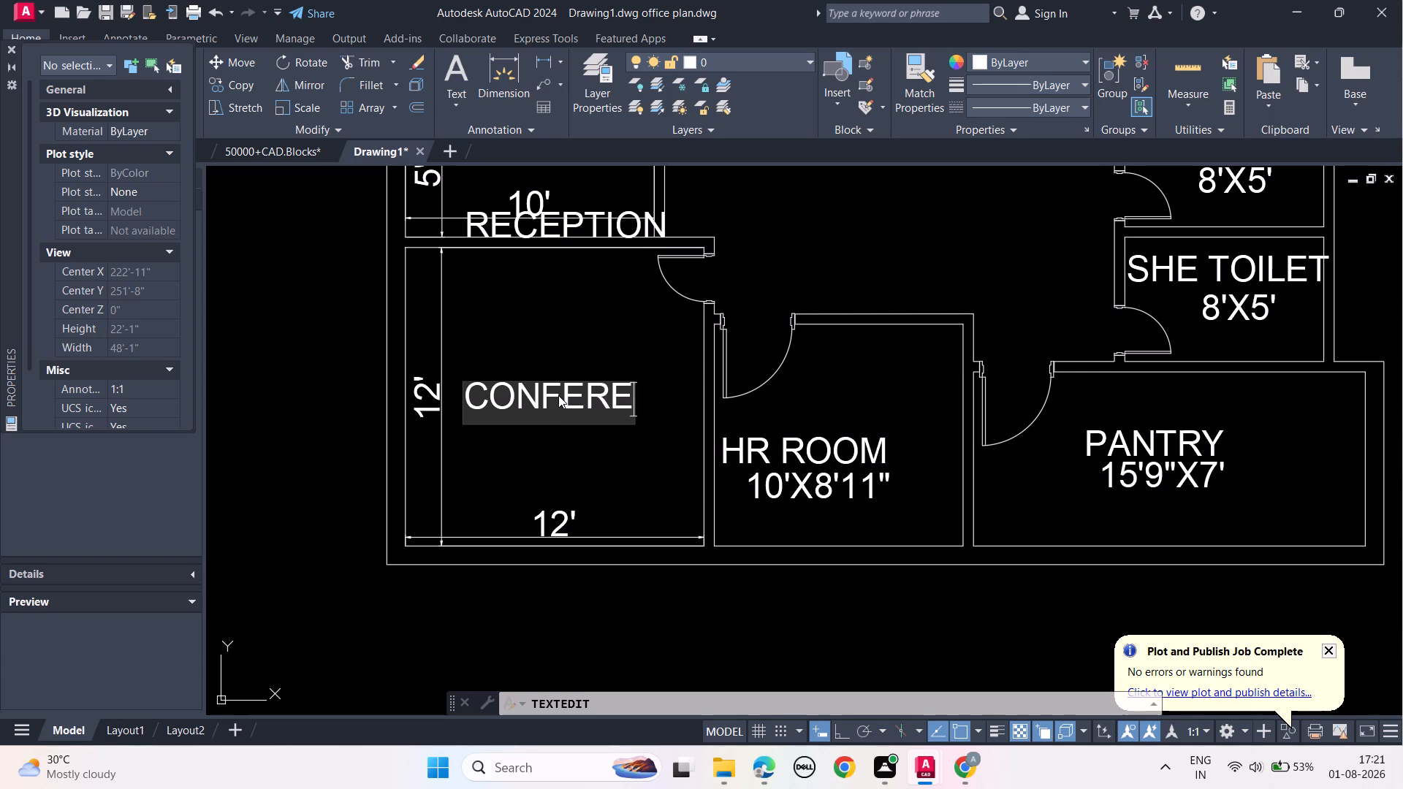
{"action": "type", "text": "NCE"}
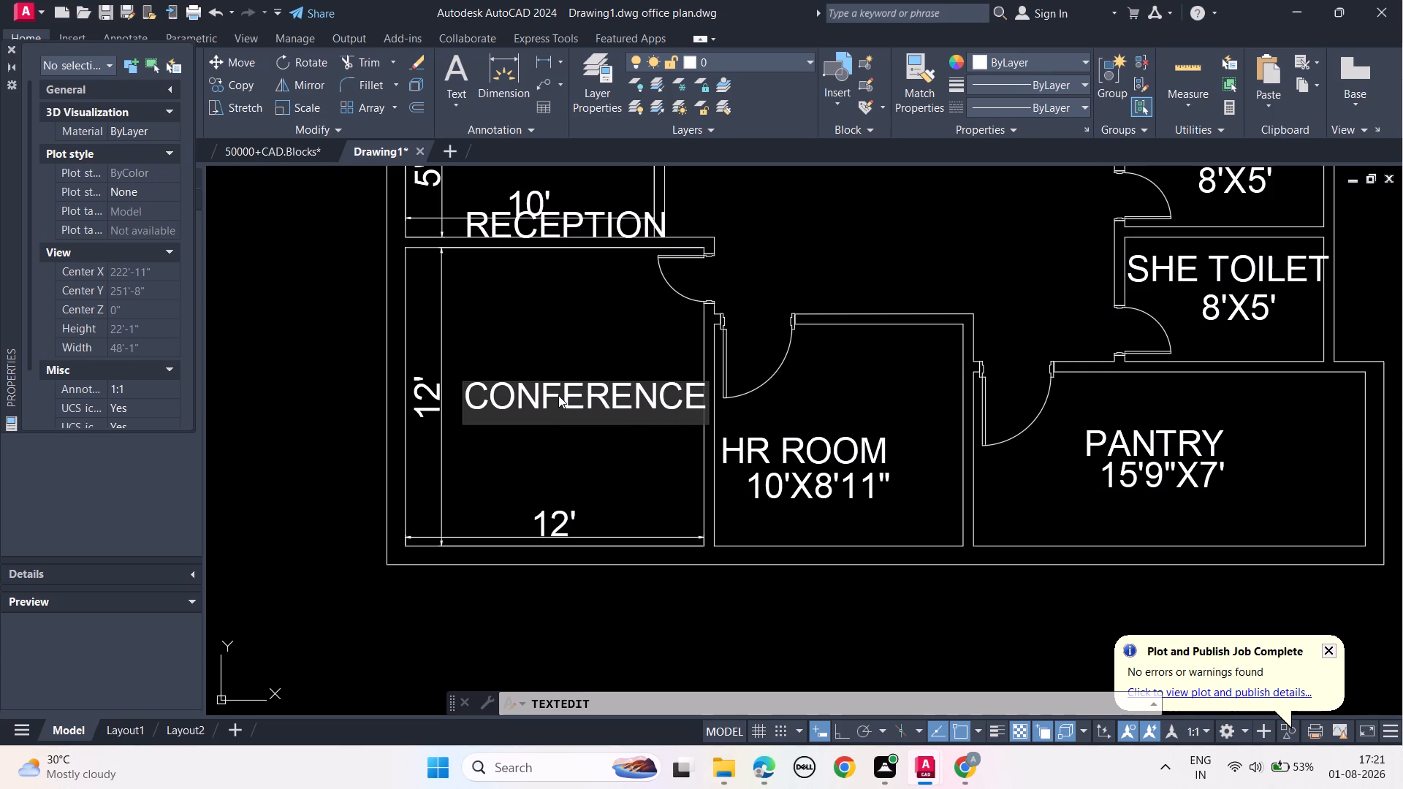
{"action": "key", "text": "Return"}
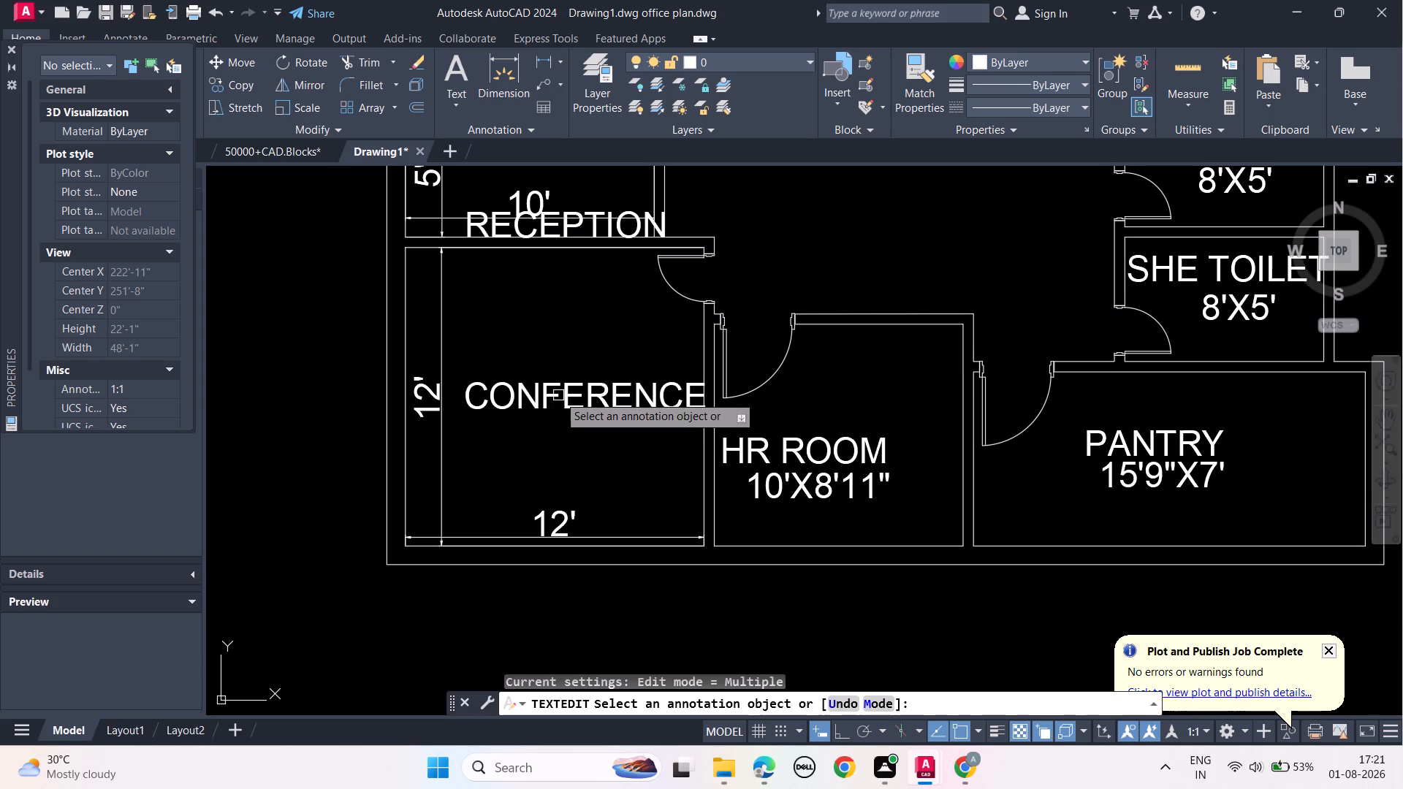
Paste a copy of the WAITING text beneath CONFERENCE and change it to "12'X12'".
{"action": "key", "text": "ctrl+v"}
{"action": "left_click", "coordinate": [524, 451]}
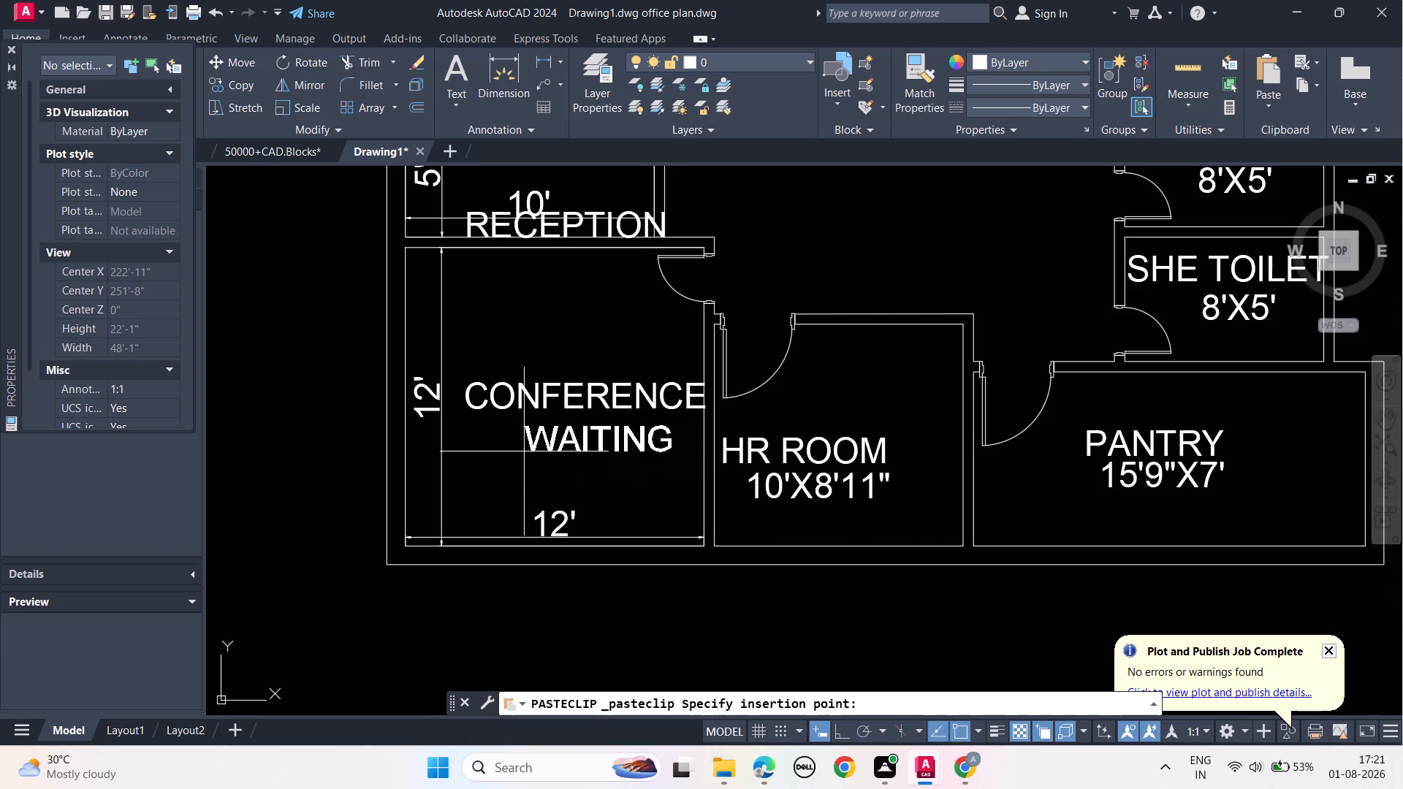
{"action": "key", "text": "Escape"}
{"action": "key", "text": "Escape"}
{"action": "double_click", "coordinate": [569, 442]}
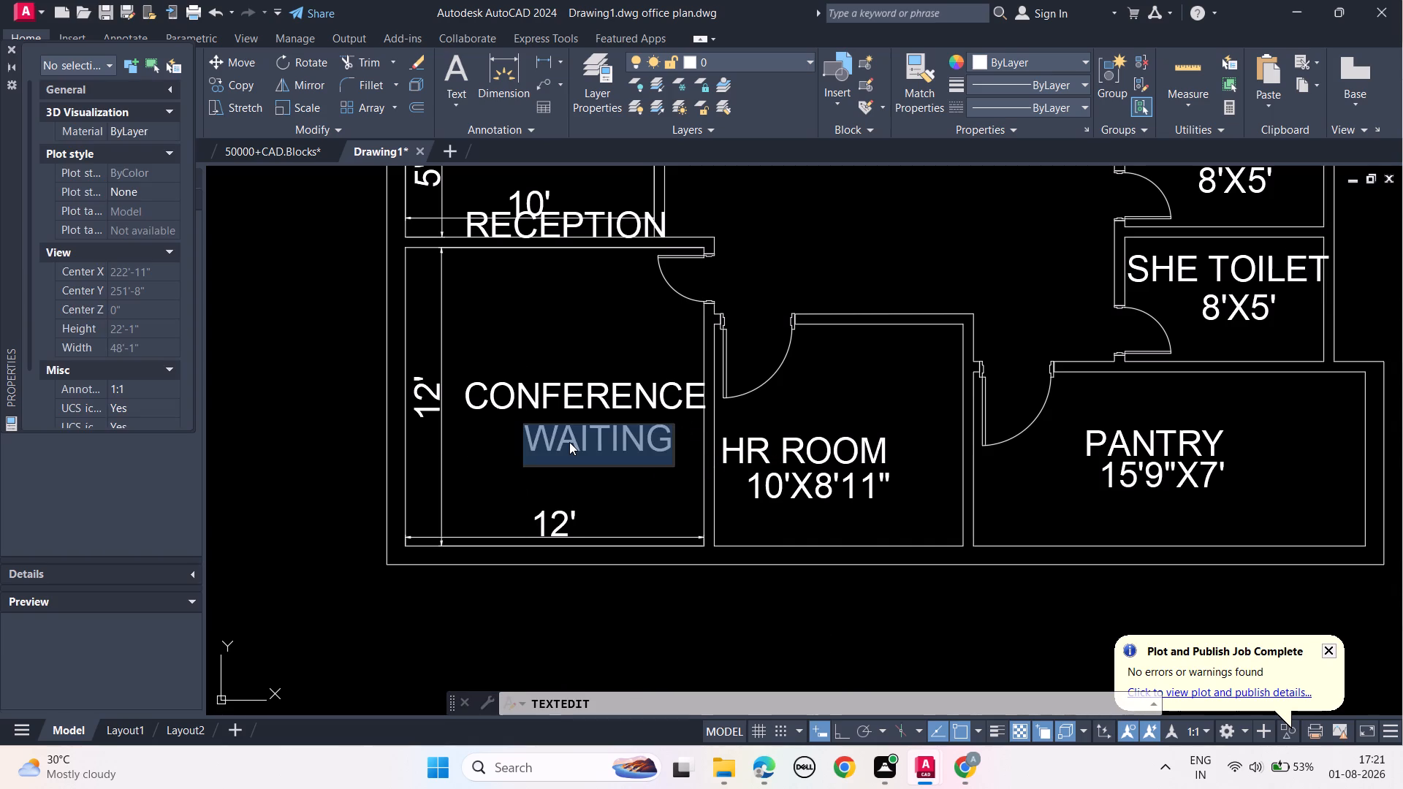
{"action": "type", "text": "12'"}
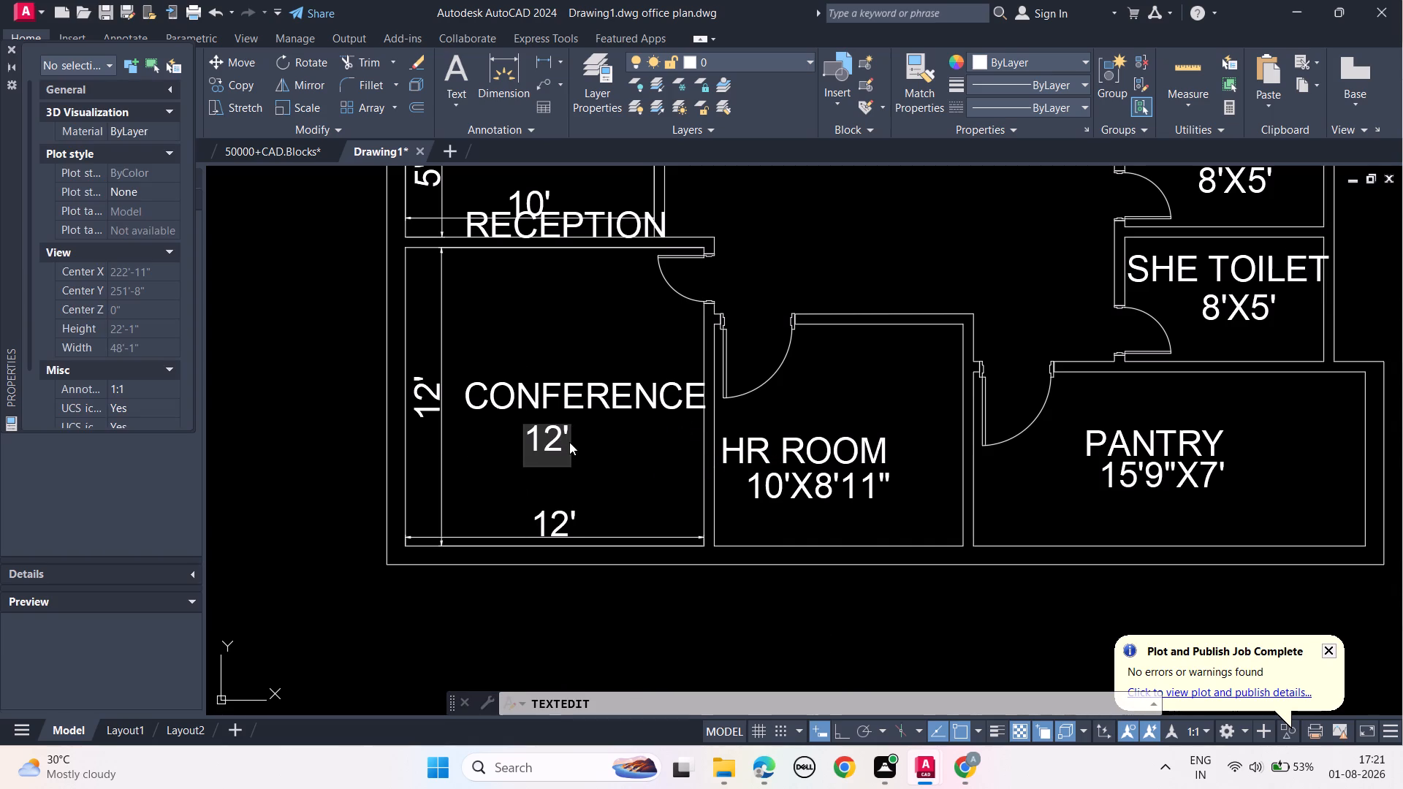
{"action": "type", "text": "X12'"}
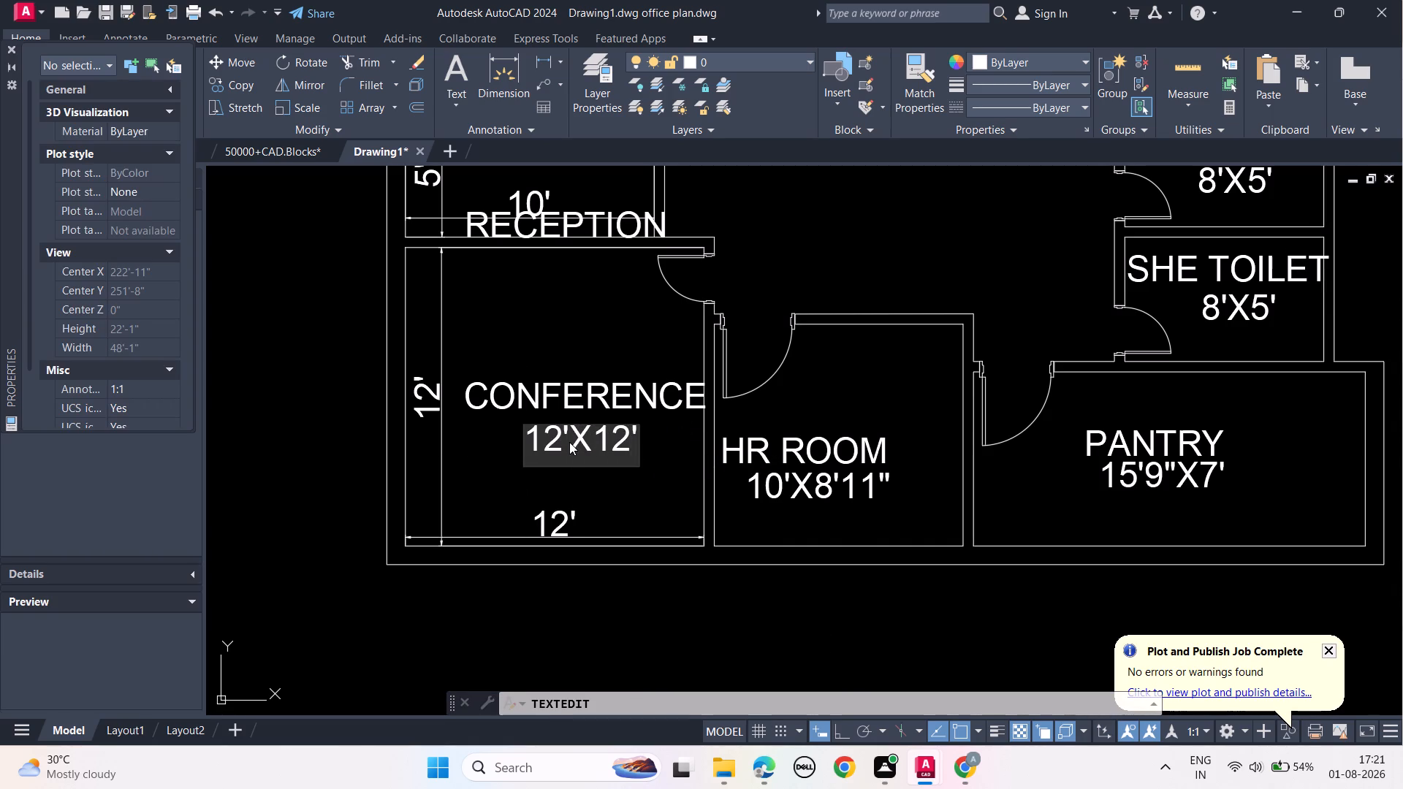
{"action": "key", "text": "Return"}
{"action": "key", "text": "Escape"}
{"action": "key", "text": "Escape"}
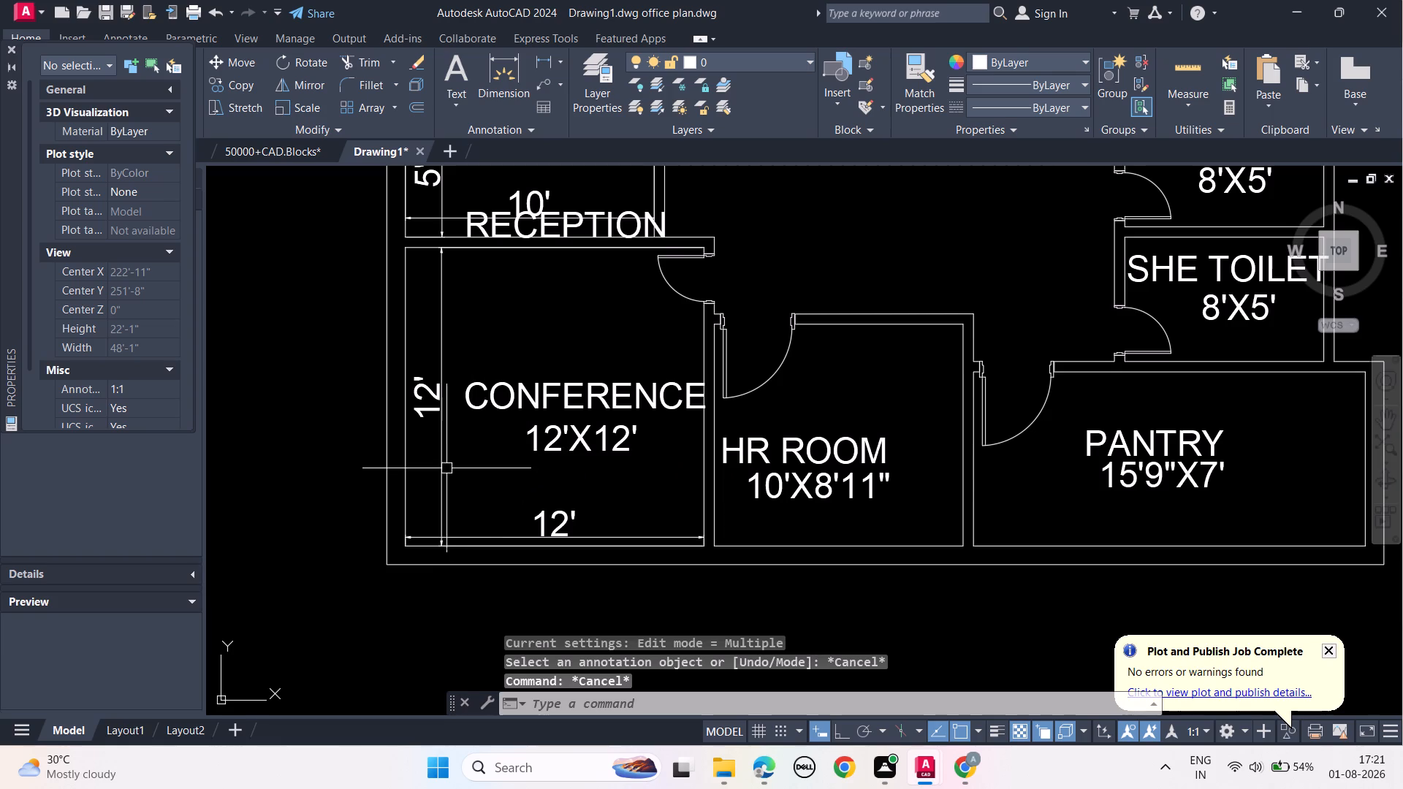
Delete the 12' vertical and 12' horizontal dimensions inside the CONFERENCE room.
{"action": "left_click", "coordinate": [441, 471]}
{"action": "key", "text": "Delete"}
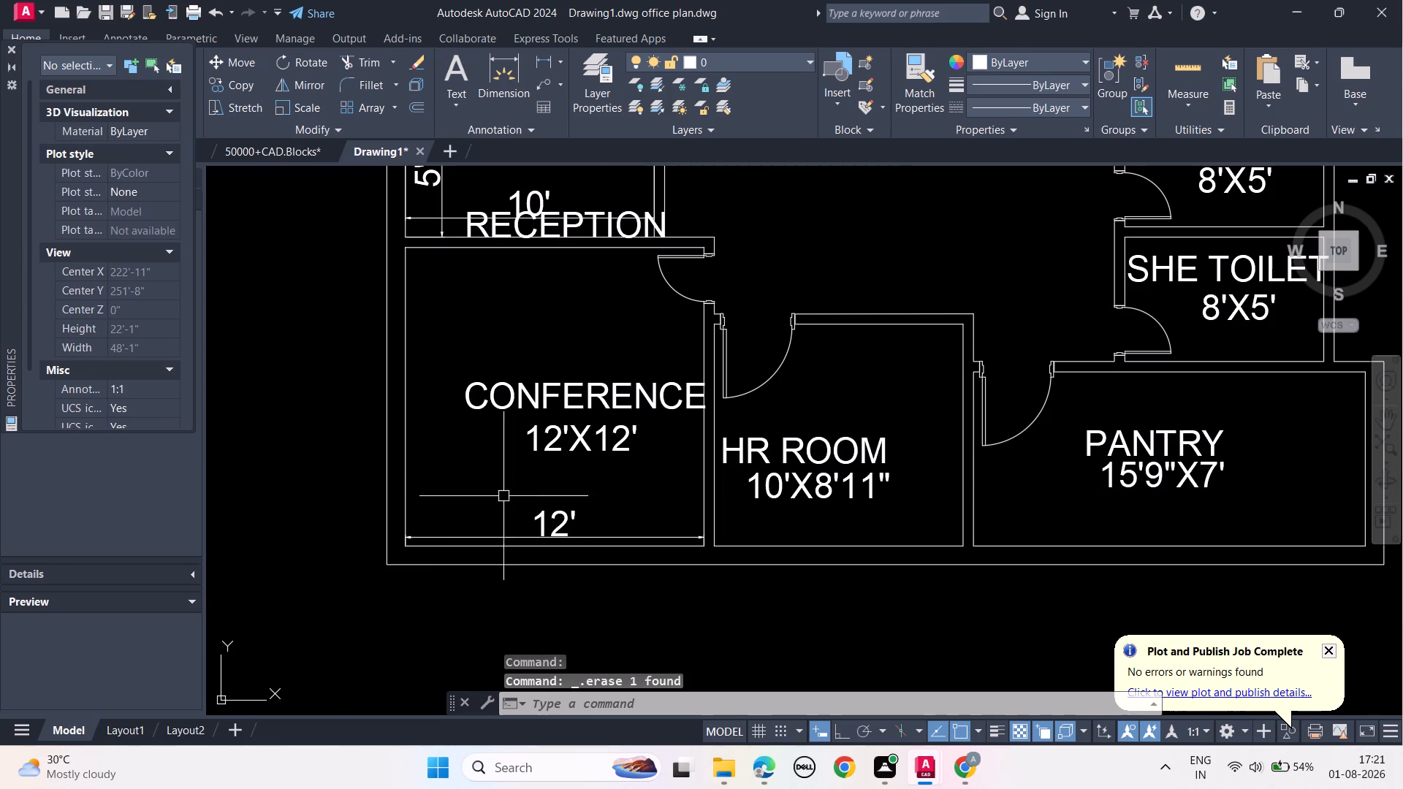
{"action": "left_click", "coordinate": [596, 538]}
{"action": "key", "text": "Delete"}
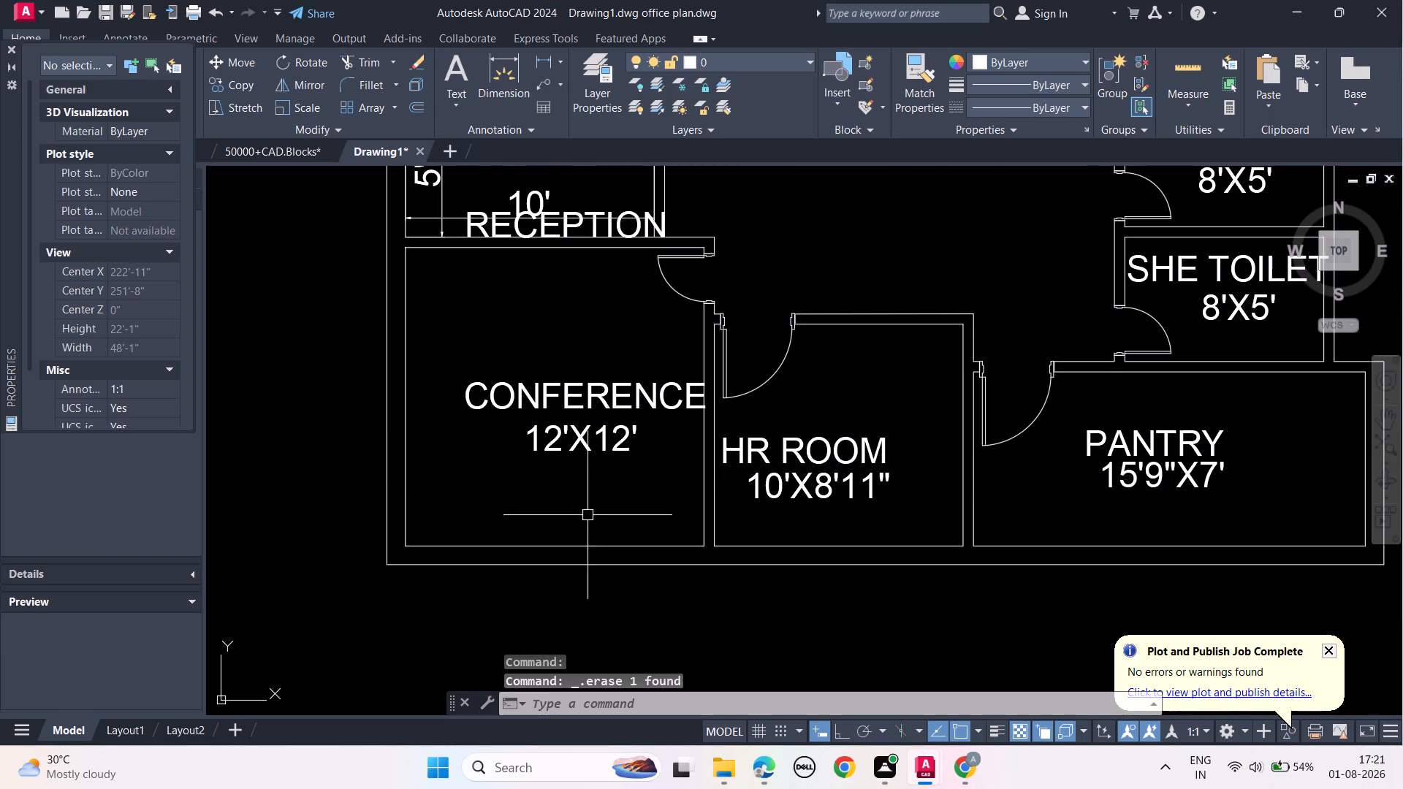
Move the RECEPTION text in the small room directly north of CONFERENCE up, clear of that room's 10' horizontal dimension.
{"action": "scroll", "coordinate": [588, 515], "scroll_direction": "down", "scroll_amount": 1}
{"action": "middle_click_drag", "start_coordinate": [587, 489], "coordinate": [588, 559]}
{"action": "scroll", "coordinate": [526, 479], "scroll_direction": "up", "scroll_amount": 2}
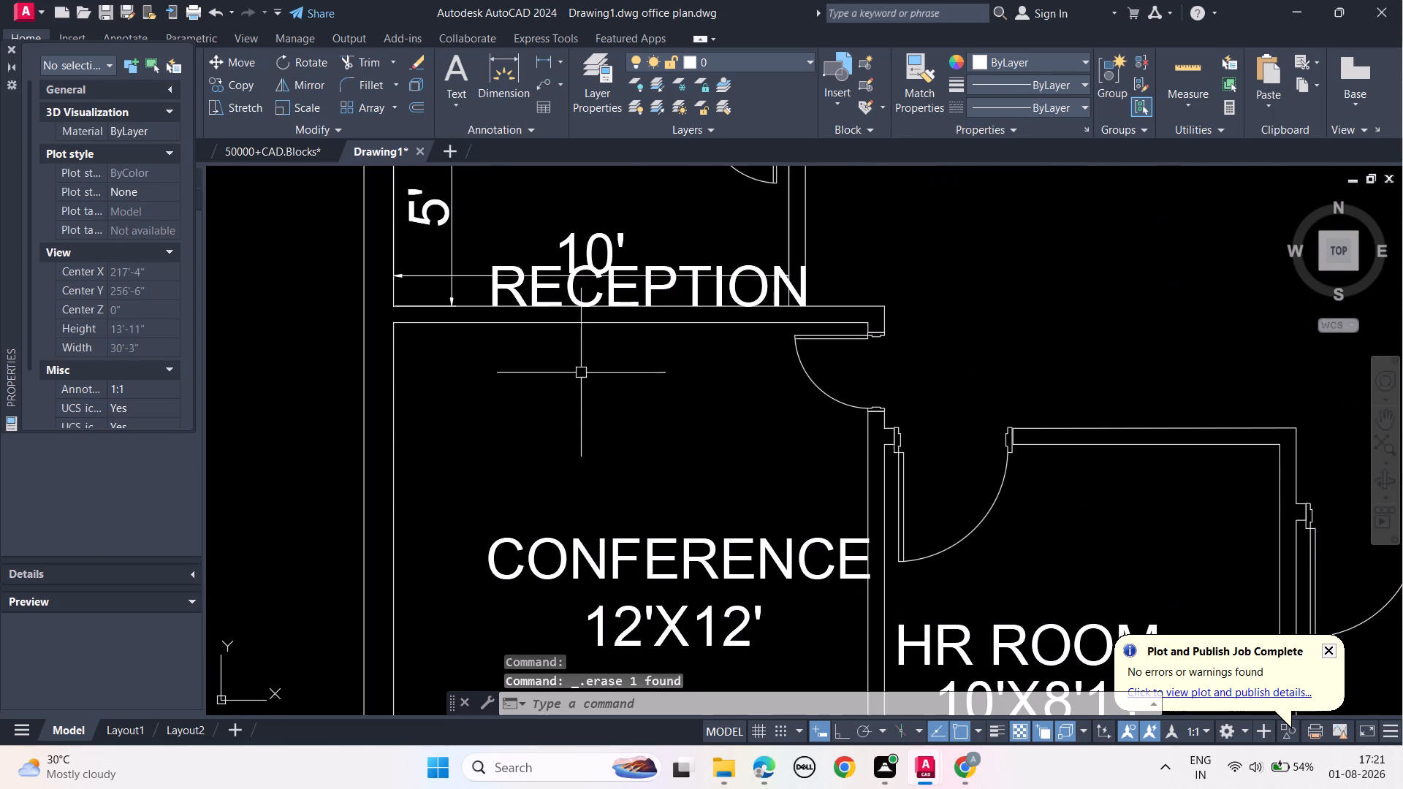
{"action": "middle_click_drag", "start_coordinate": [570, 404], "coordinate": [570, 585]}
{"action": "scroll", "coordinate": [575, 551], "scroll_direction": "down", "scroll_amount": 1}
{"action": "left_click", "coordinate": [600, 501]}
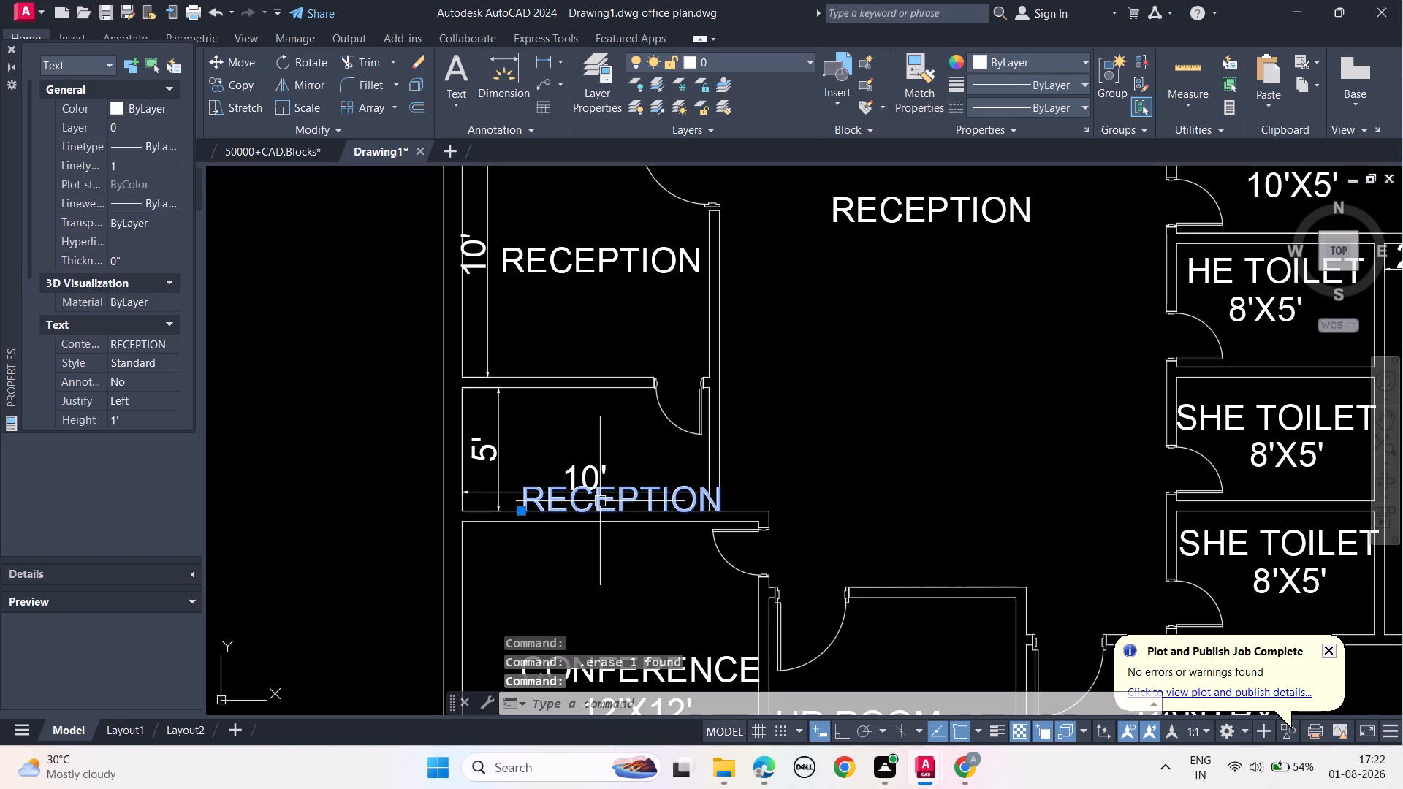
{"action": "key", "text": "m"}
{"action": "key", "text": "o"}
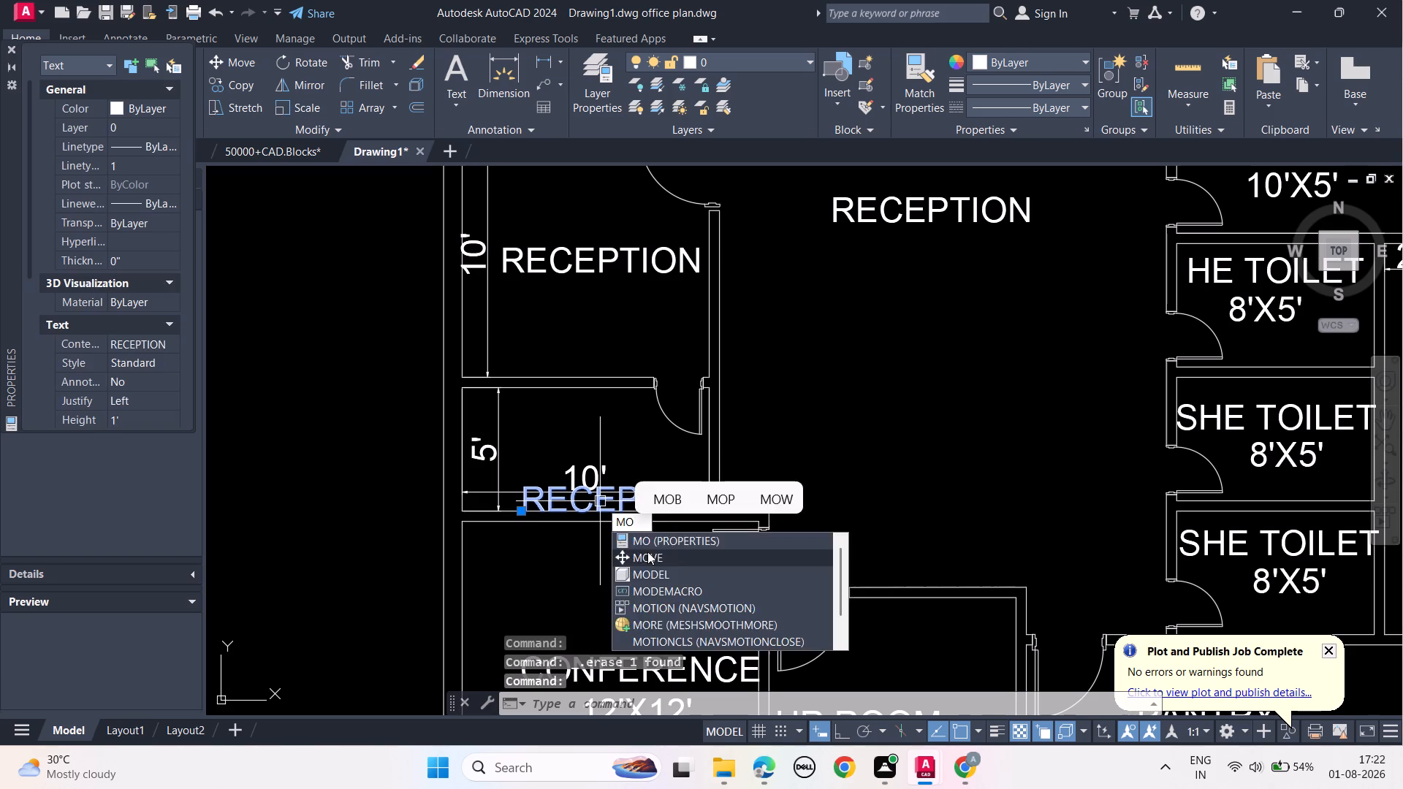
{"action": "left_click", "coordinate": [647, 554]}
{"action": "left_click", "coordinate": [601, 508]}
{"action": "left_click", "coordinate": [585, 454]}
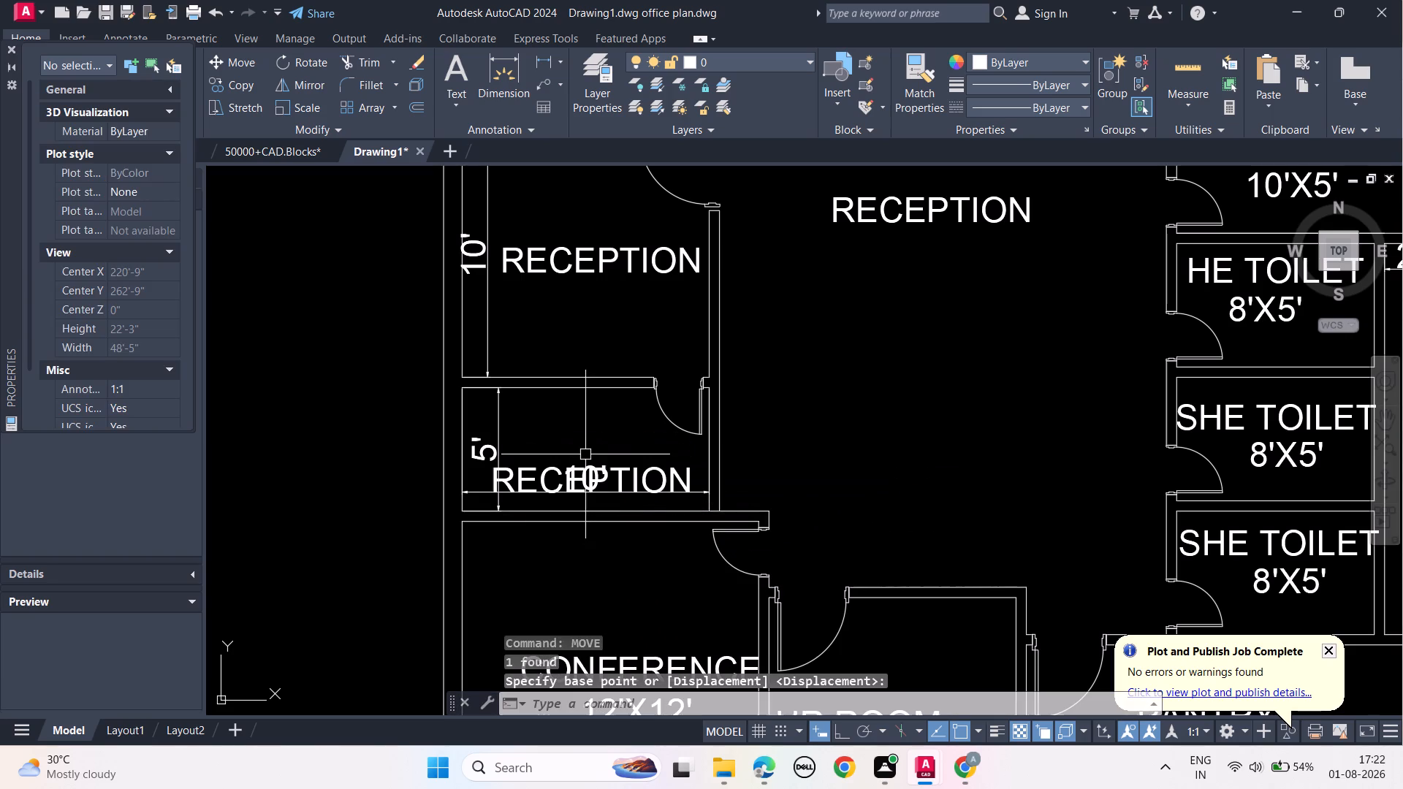
{"action": "left_click", "coordinate": [534, 480]}
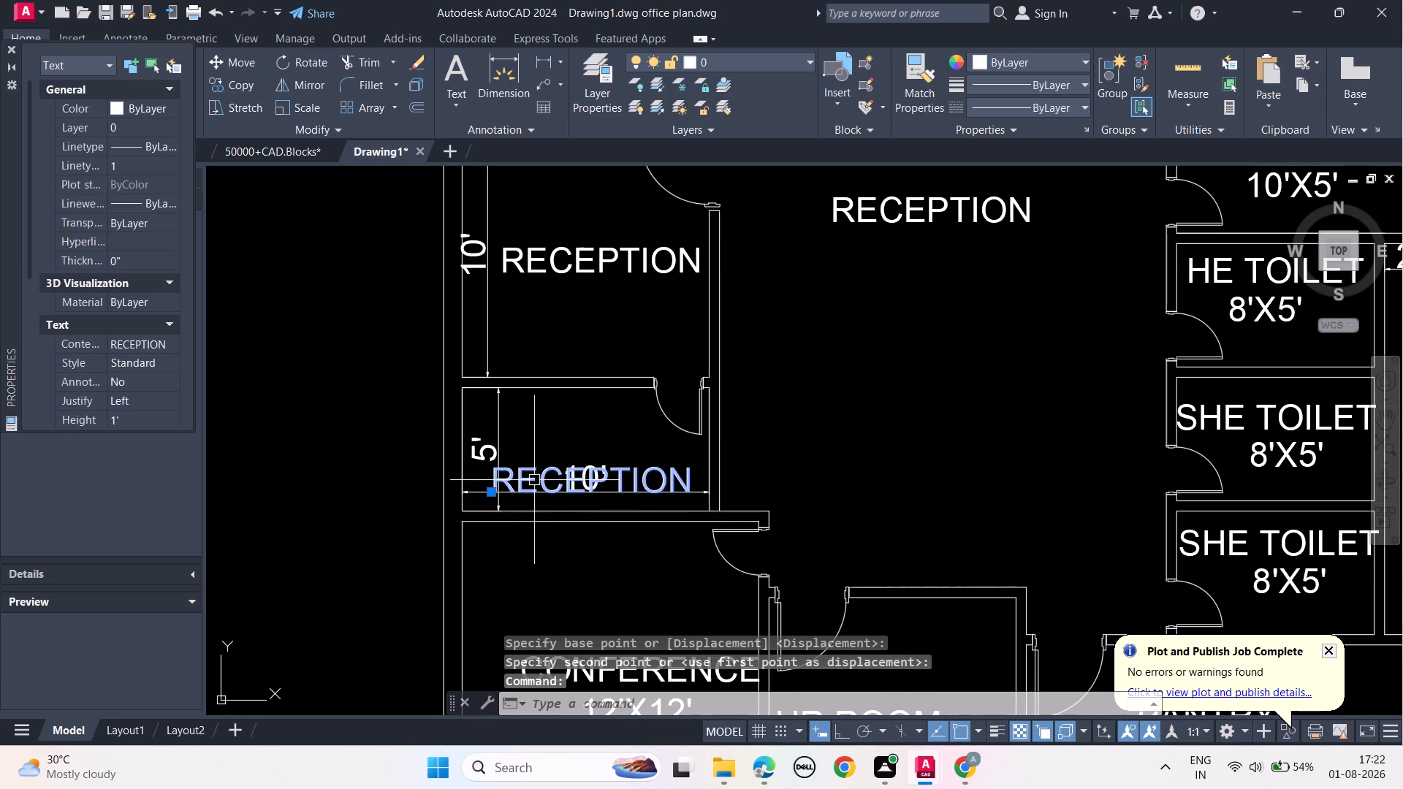
{"action": "type", "text": "MO"}
{"action": "left_click", "coordinate": [596, 533]}
{"action": "left_click", "coordinate": [531, 483]}
{"action": "left_click", "coordinate": [532, 430]}
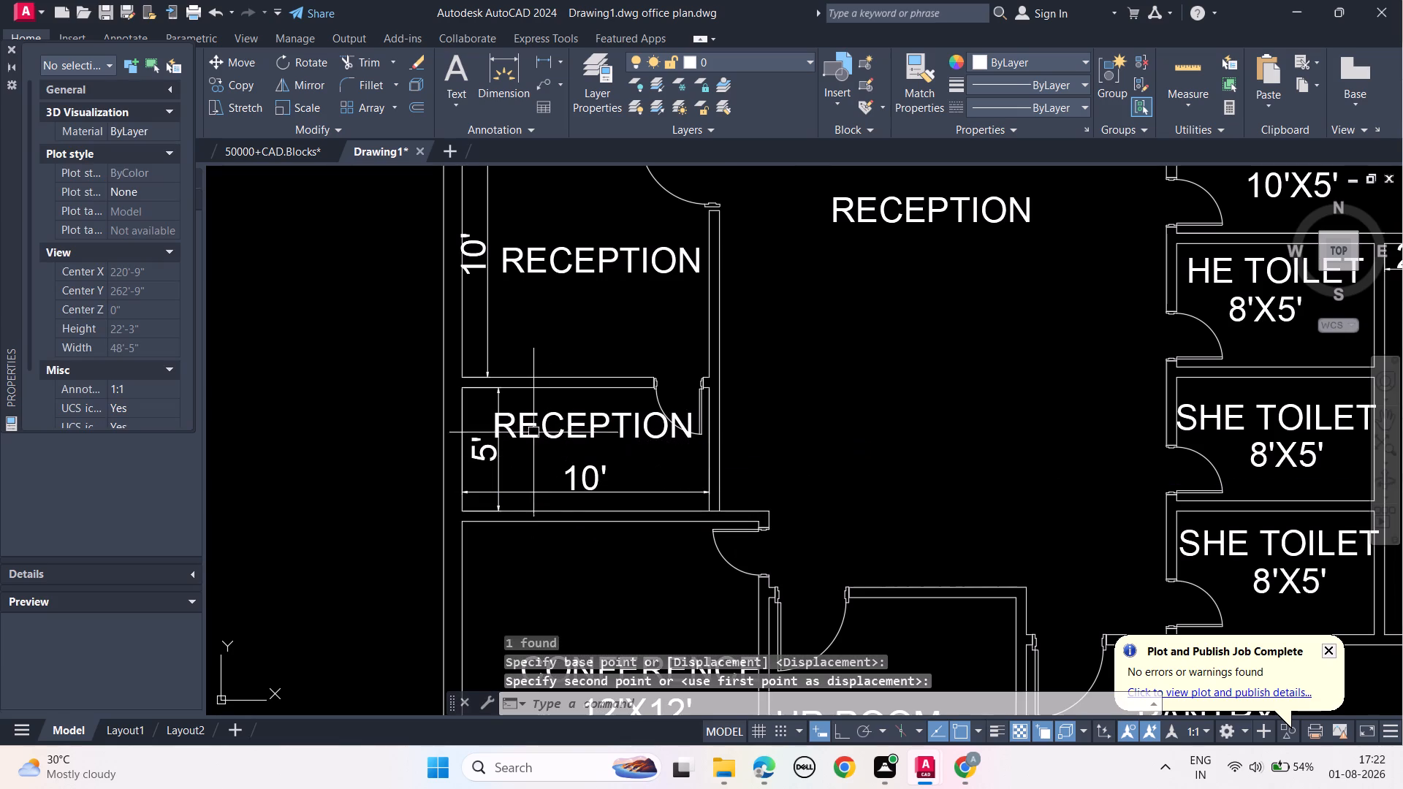
{"action": "key", "text": "Escape"}
{"action": "key", "text": "Escape"}
{"action": "key", "text": "Escape"}
{"action": "key", "text": "Escape"}
{"action": "key", "text": "Escape"}
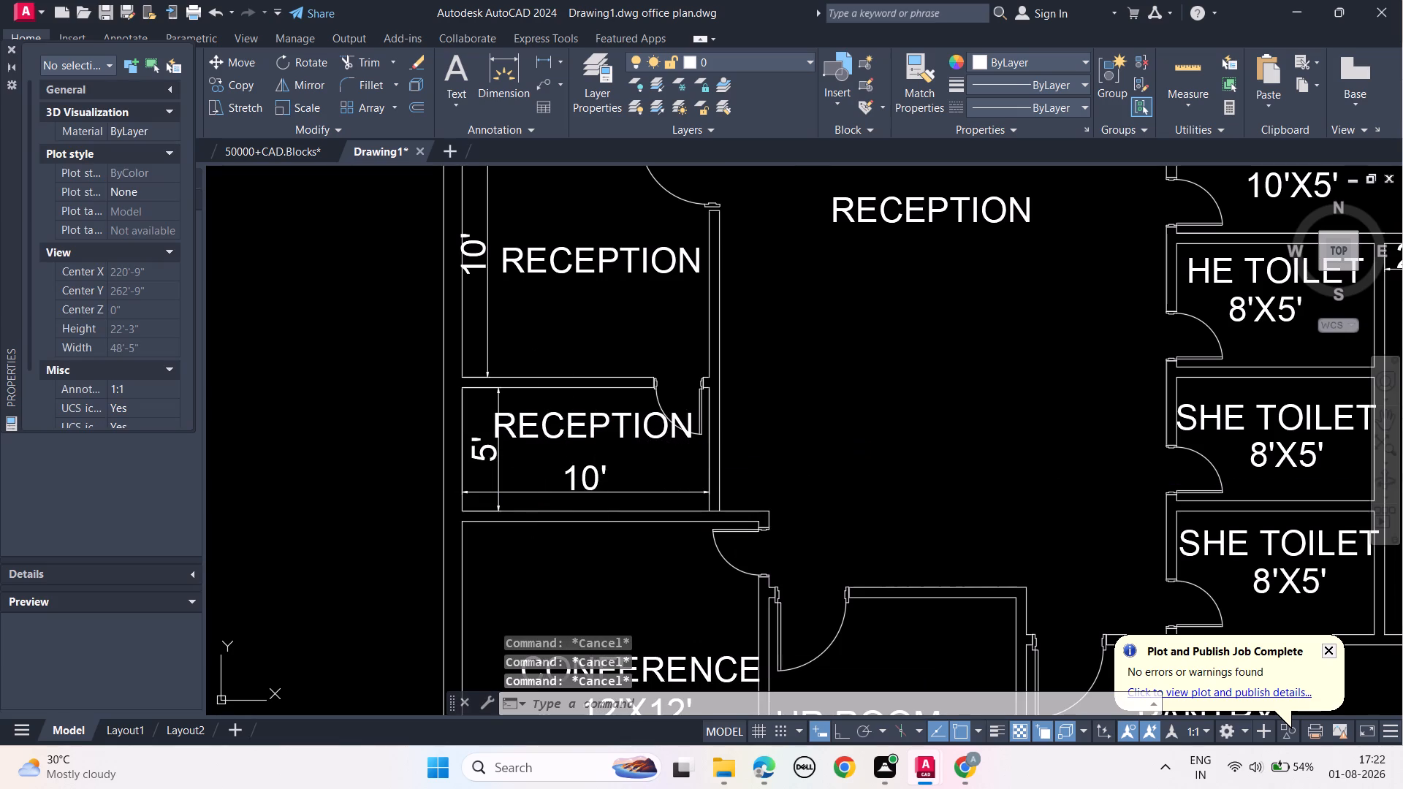
Replace the RECEPTION text in the small room directly north of CONFERENCE with "TOILET".
{"action": "double_click", "coordinate": [588, 424]}
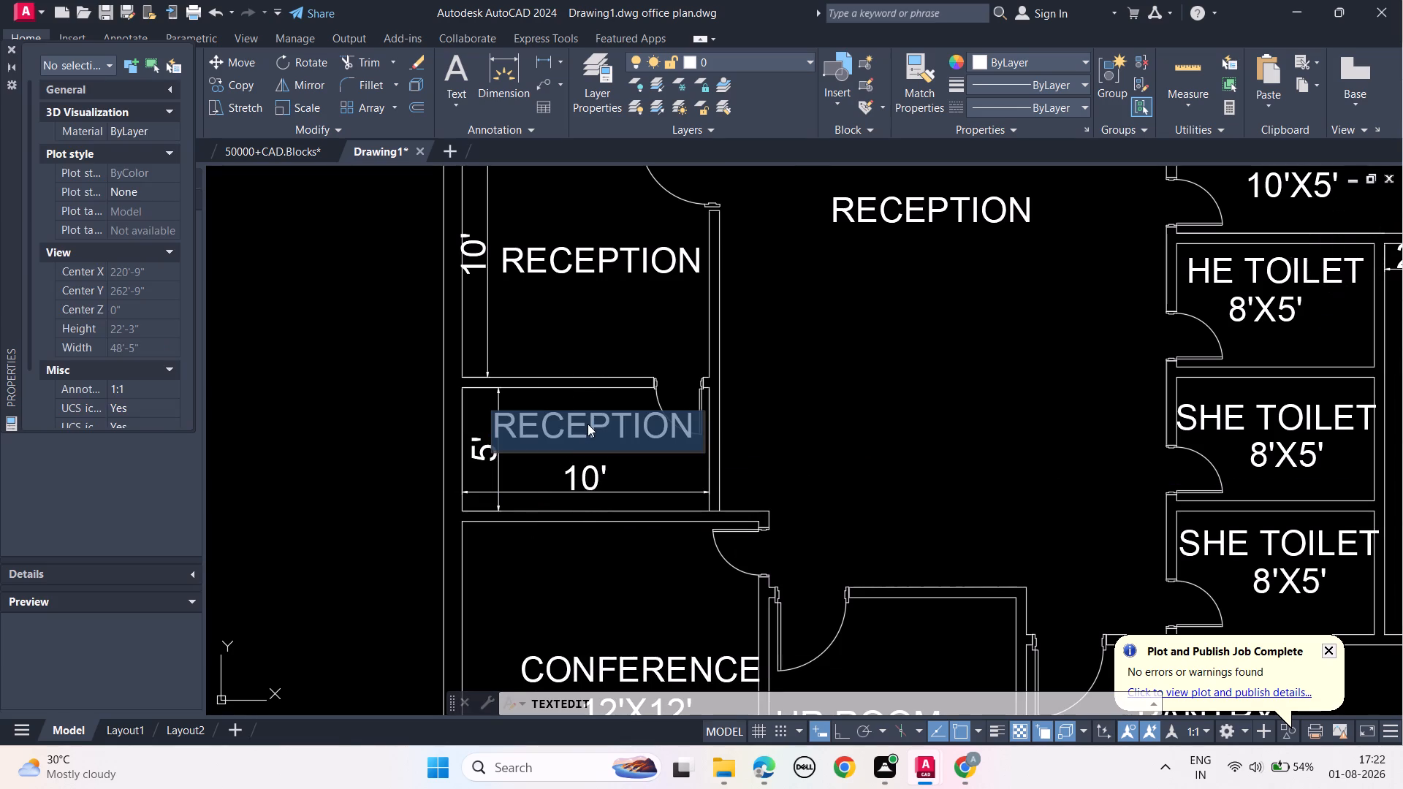
{"action": "key", "text": "Delete"}
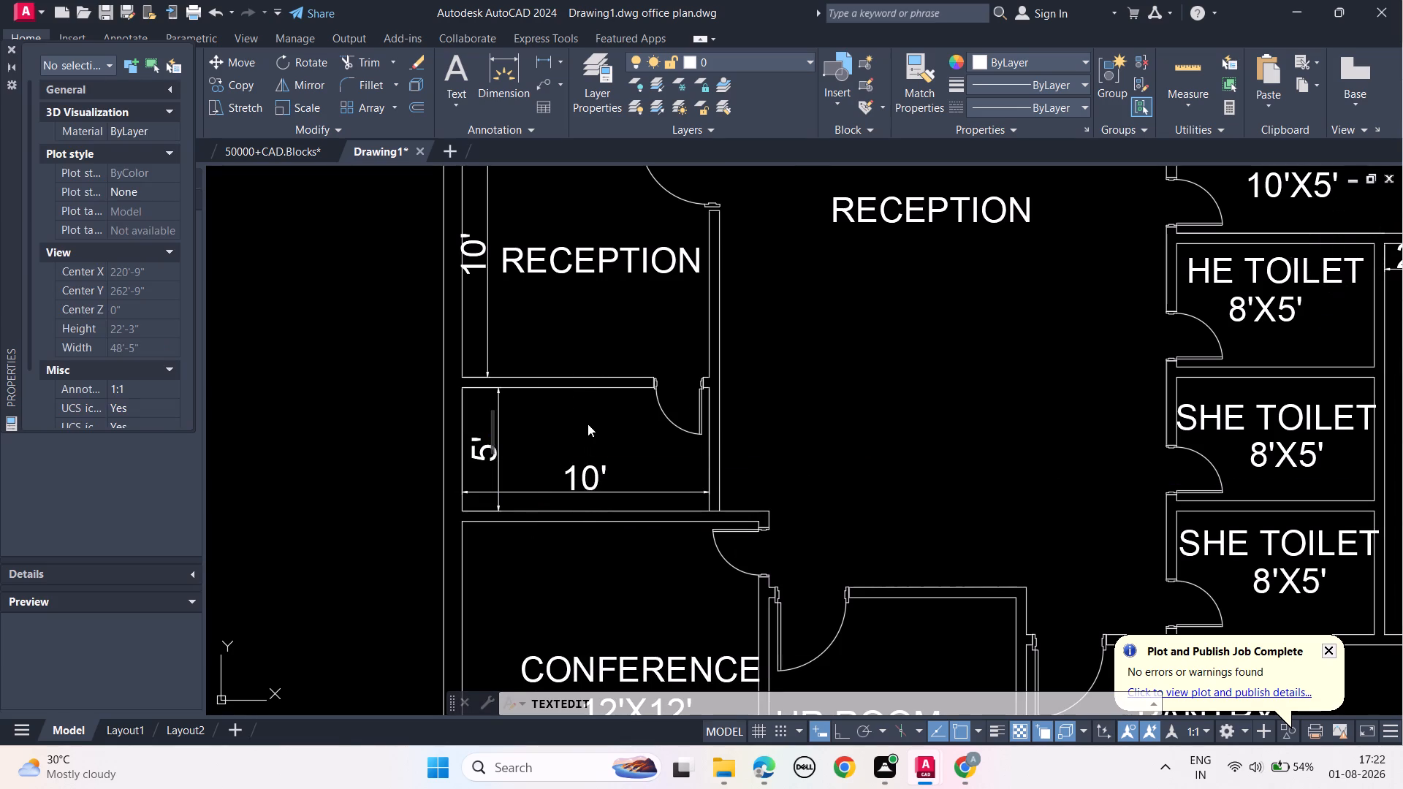
{"action": "type", "text": "TOIL"}
{"action": "type", "text": "ET"}
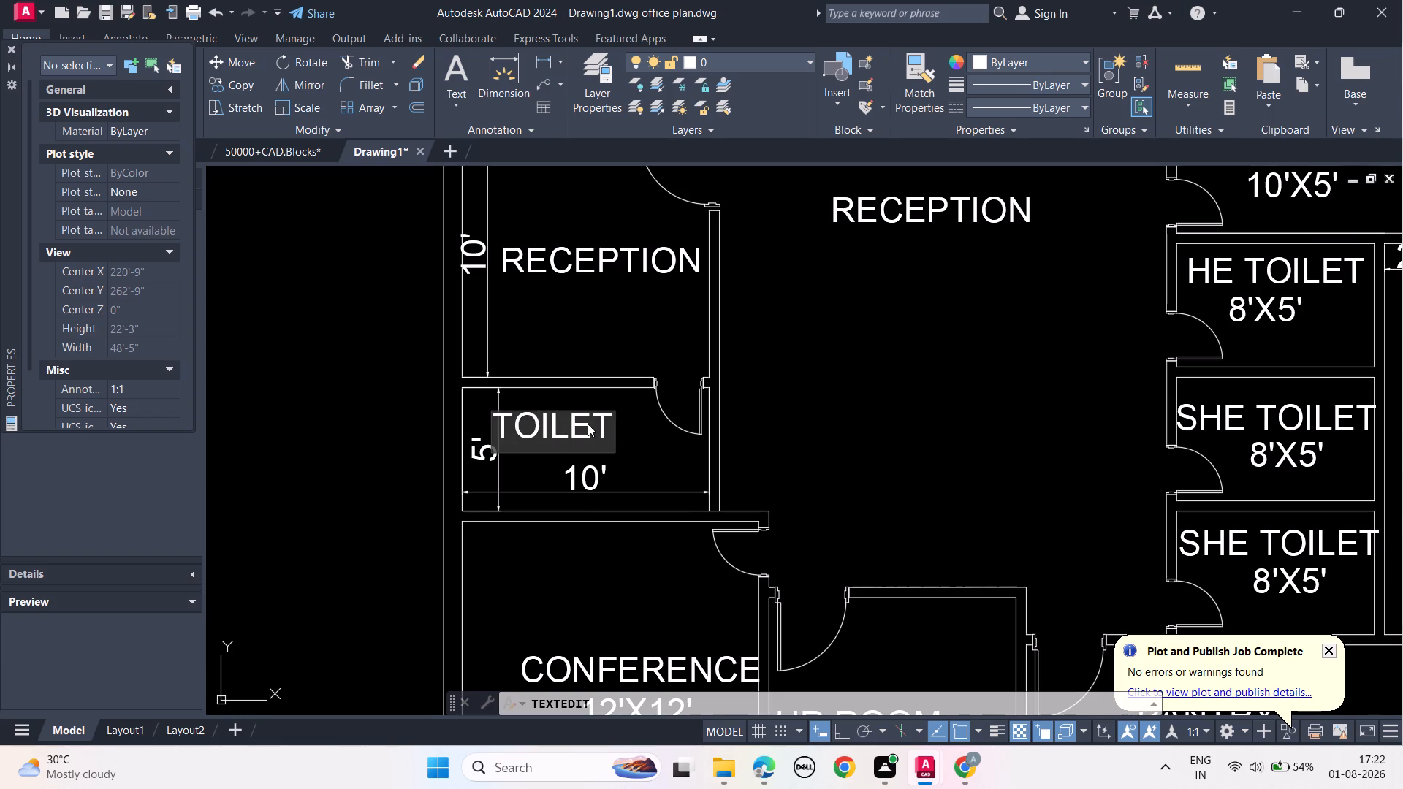
{"action": "key", "text": "Return"}
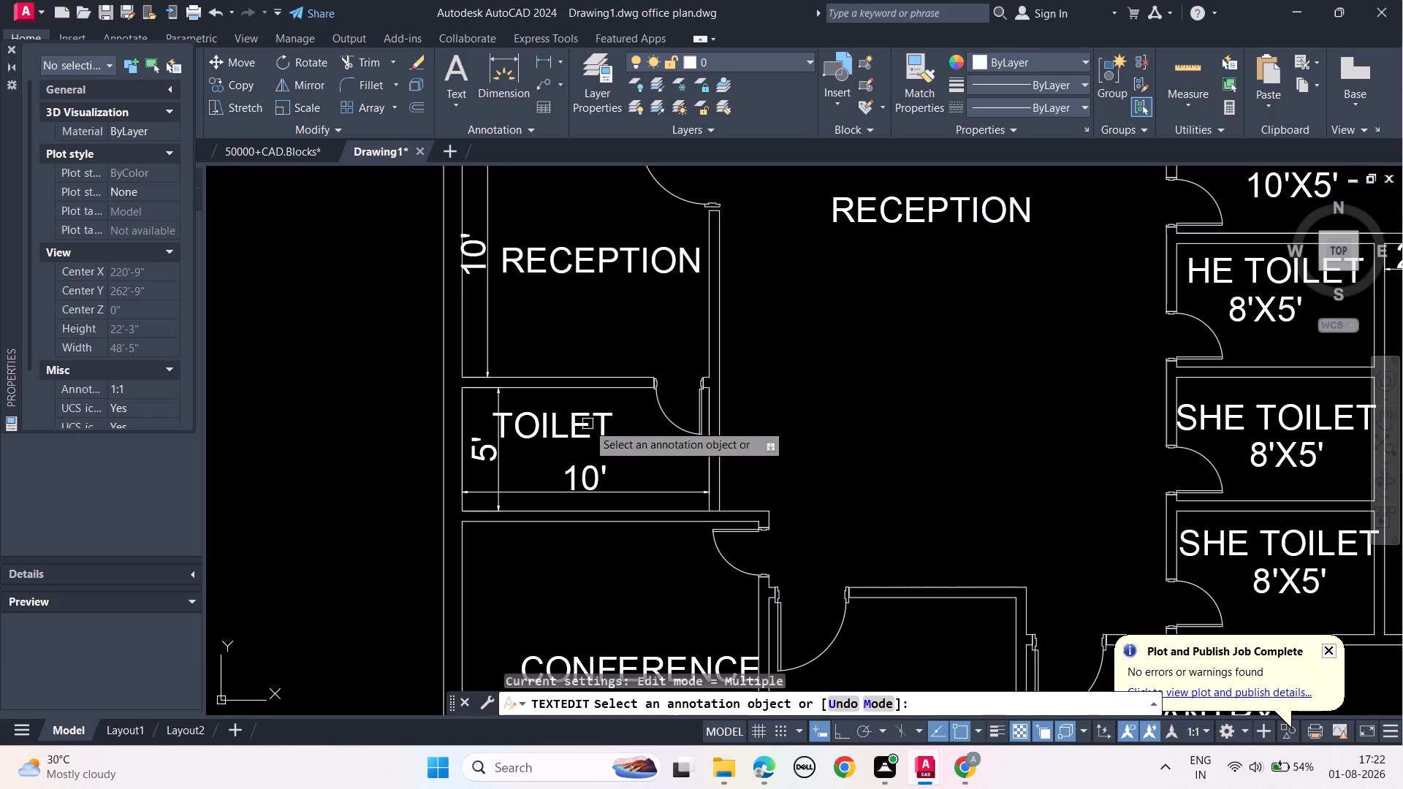
{"action": "key", "text": "Escape"}
{"action": "key", "text": "Escape"}
{"action": "key", "text": "Escape"}
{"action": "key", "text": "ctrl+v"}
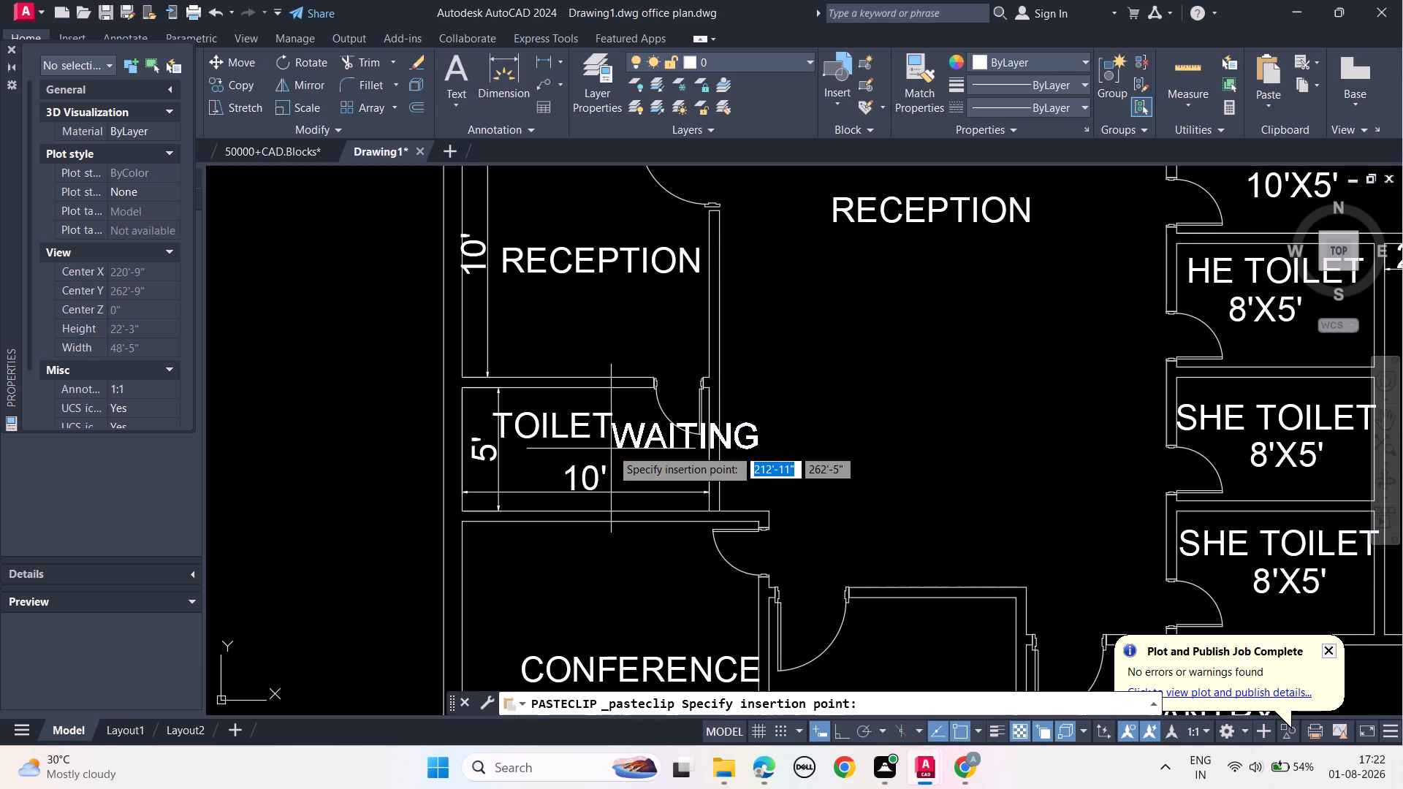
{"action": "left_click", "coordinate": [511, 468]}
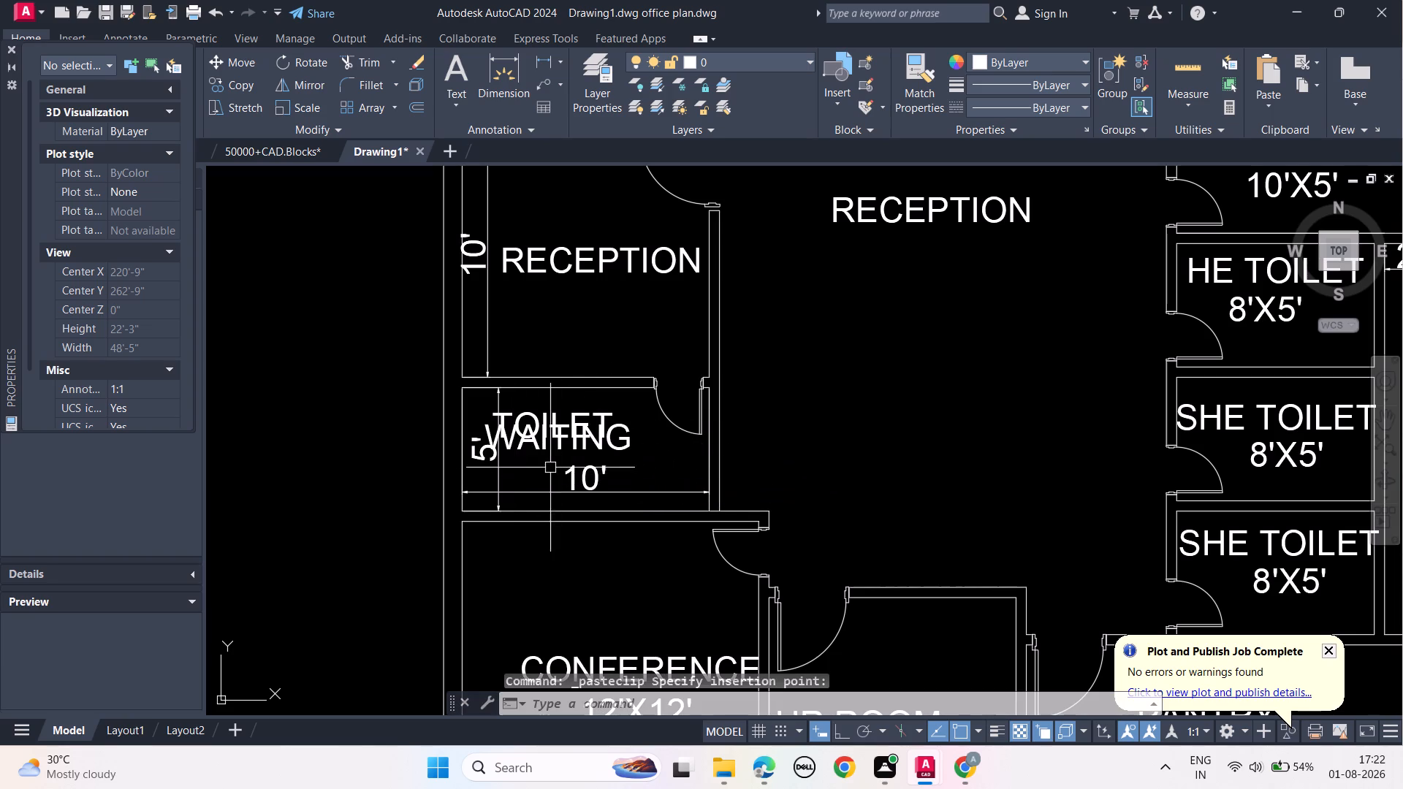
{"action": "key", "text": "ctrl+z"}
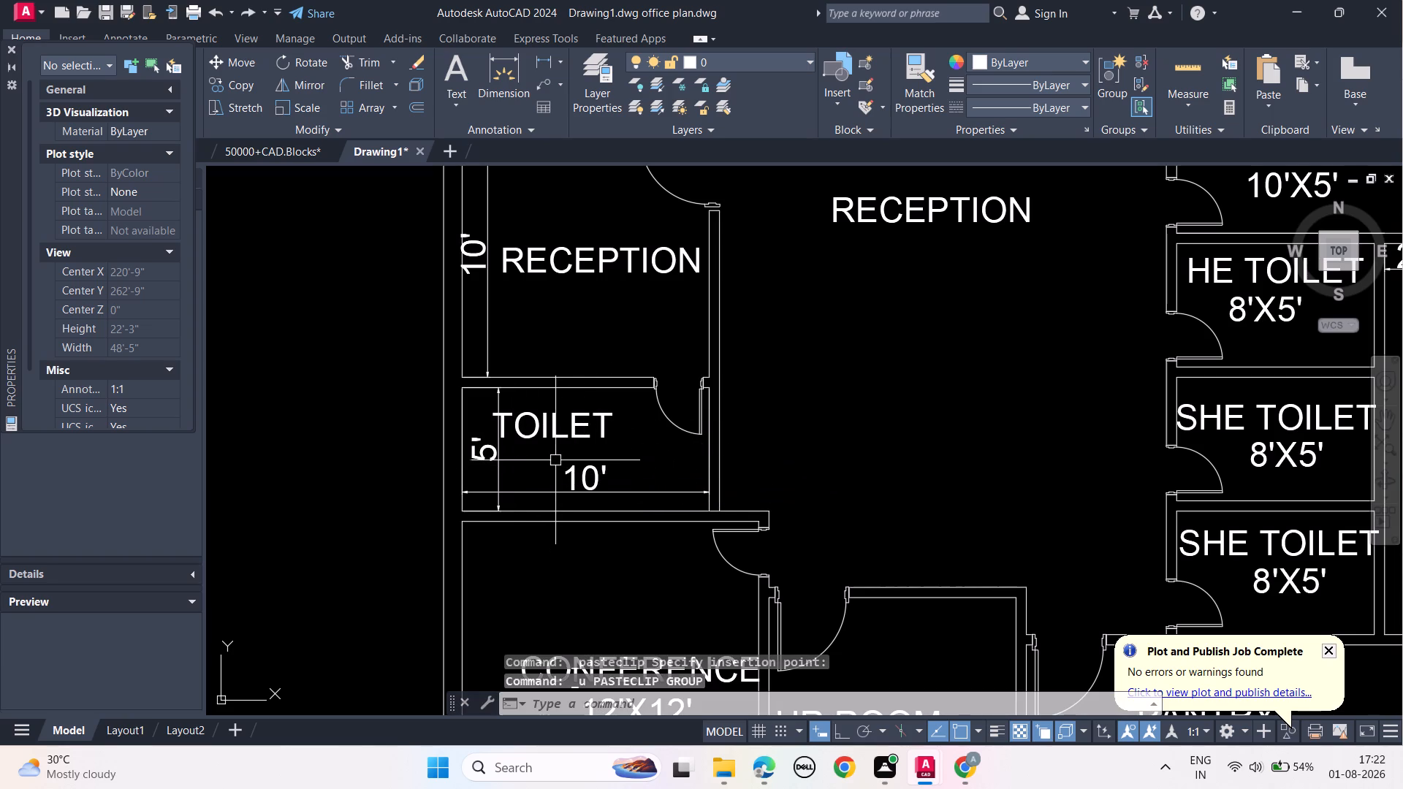
Delete the 10' horizontal and 5' vertical dimensions inside the TOILET room north of CONFERENCE.
{"action": "left_click", "coordinate": [527, 492]}
{"action": "key", "text": "Delete"}
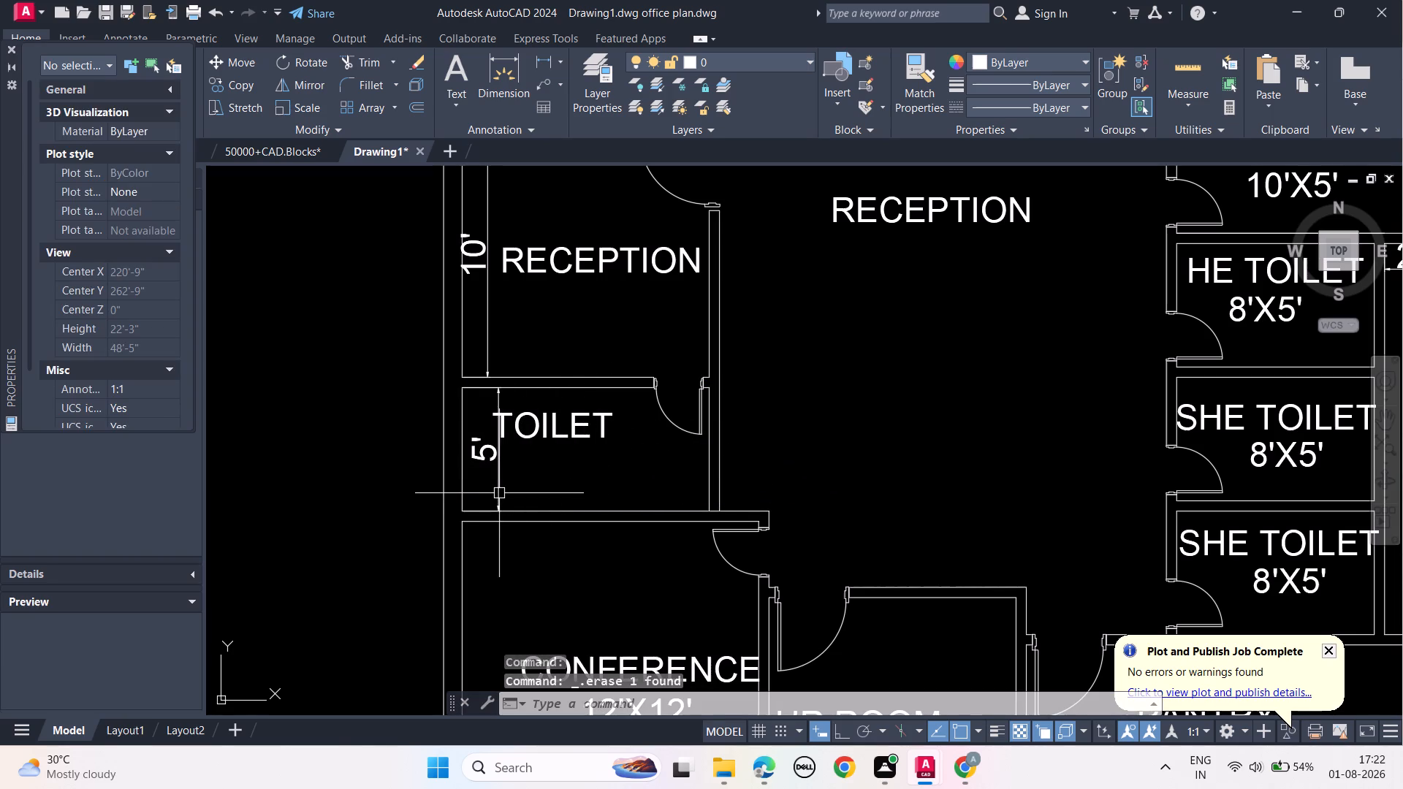
{"action": "left_click", "coordinate": [503, 489]}
{"action": "key", "text": "Delete"}
Paste a copy of the WAITING text beneath TOILET and change it to "10'X5'".
{"action": "key", "text": "ctrl+v"}
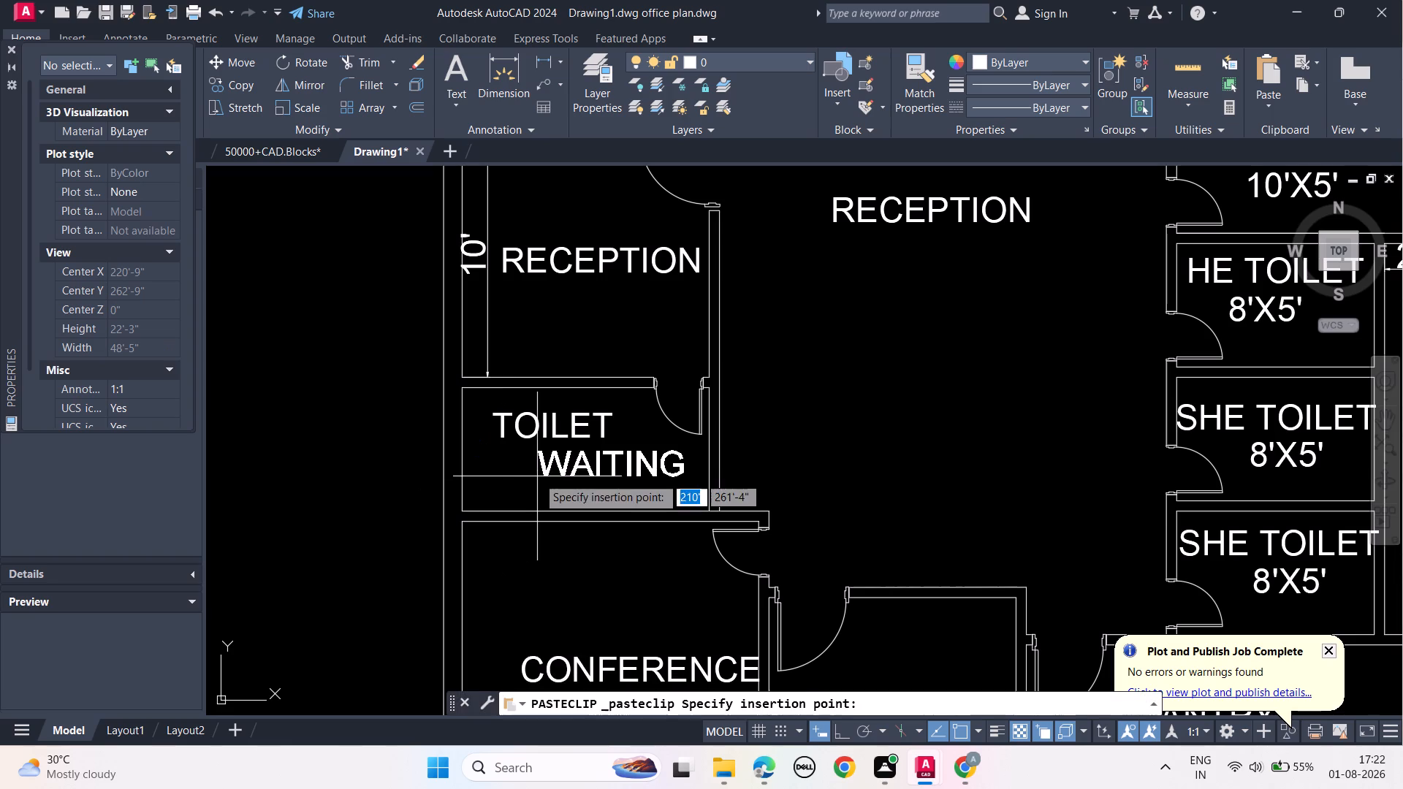
{"action": "left_click", "coordinate": [522, 477]}
{"action": "double_click", "coordinate": [578, 471]}
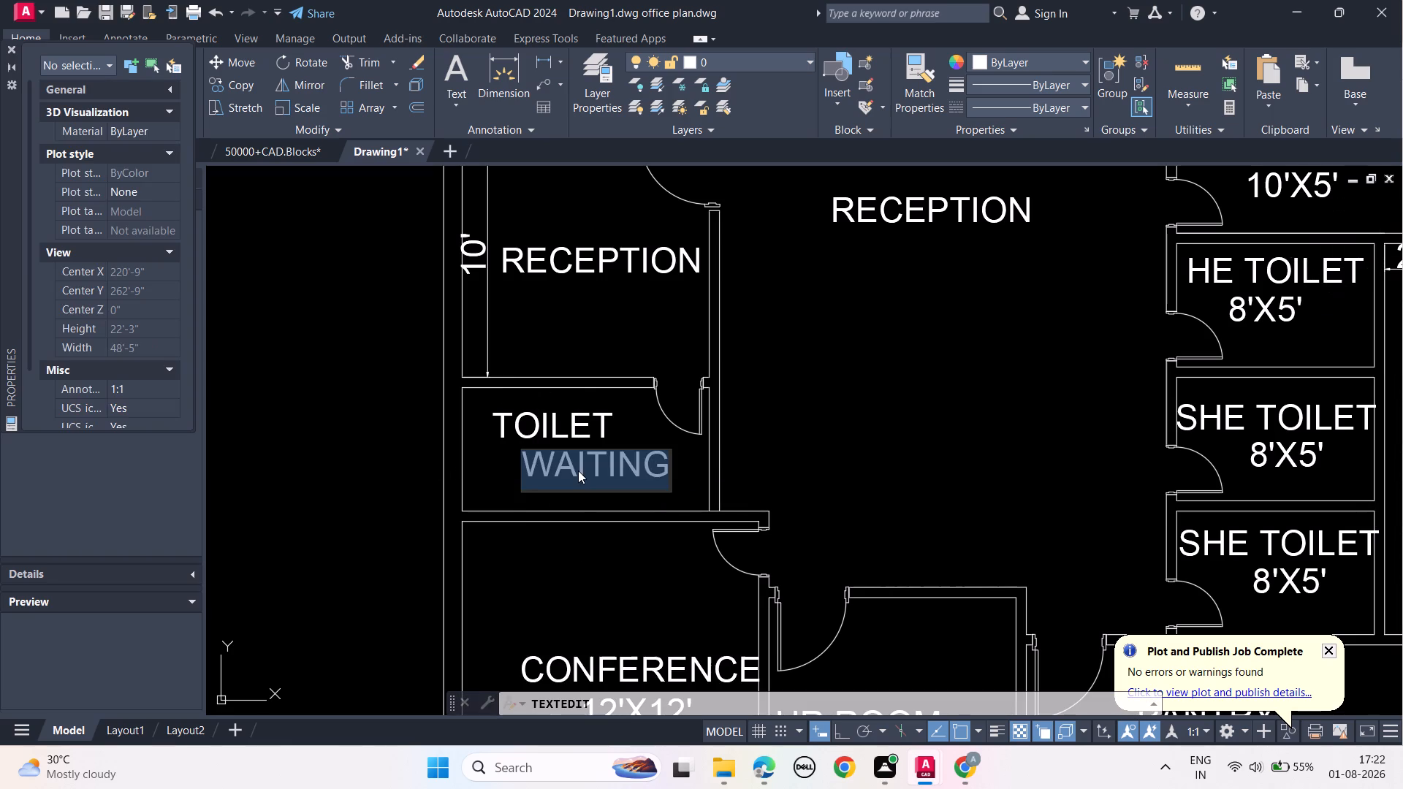
{"action": "key", "text": "Delete"}
{"action": "type", "text": "10'"}
{"action": "type", "text": "X5'"}
{"action": "key", "text": "Return"}
{"action": "key", "text": "Escape"}
{"action": "key", "text": "Escape"}
{"action": "key", "text": "Escape"}
Replace the RECEPTION text in the room directly north of the 10'X5' TOILET on the west side with "DIRECTOR ROOM".
{"action": "middle_click_drag", "start_coordinate": [602, 438], "coordinate": [601, 581]}
{"action": "scroll", "coordinate": [570, 476], "scroll_direction": "down", "scroll_amount": 1}
{"action": "middle_click_drag", "start_coordinate": [580, 481], "coordinate": [588, 512]}
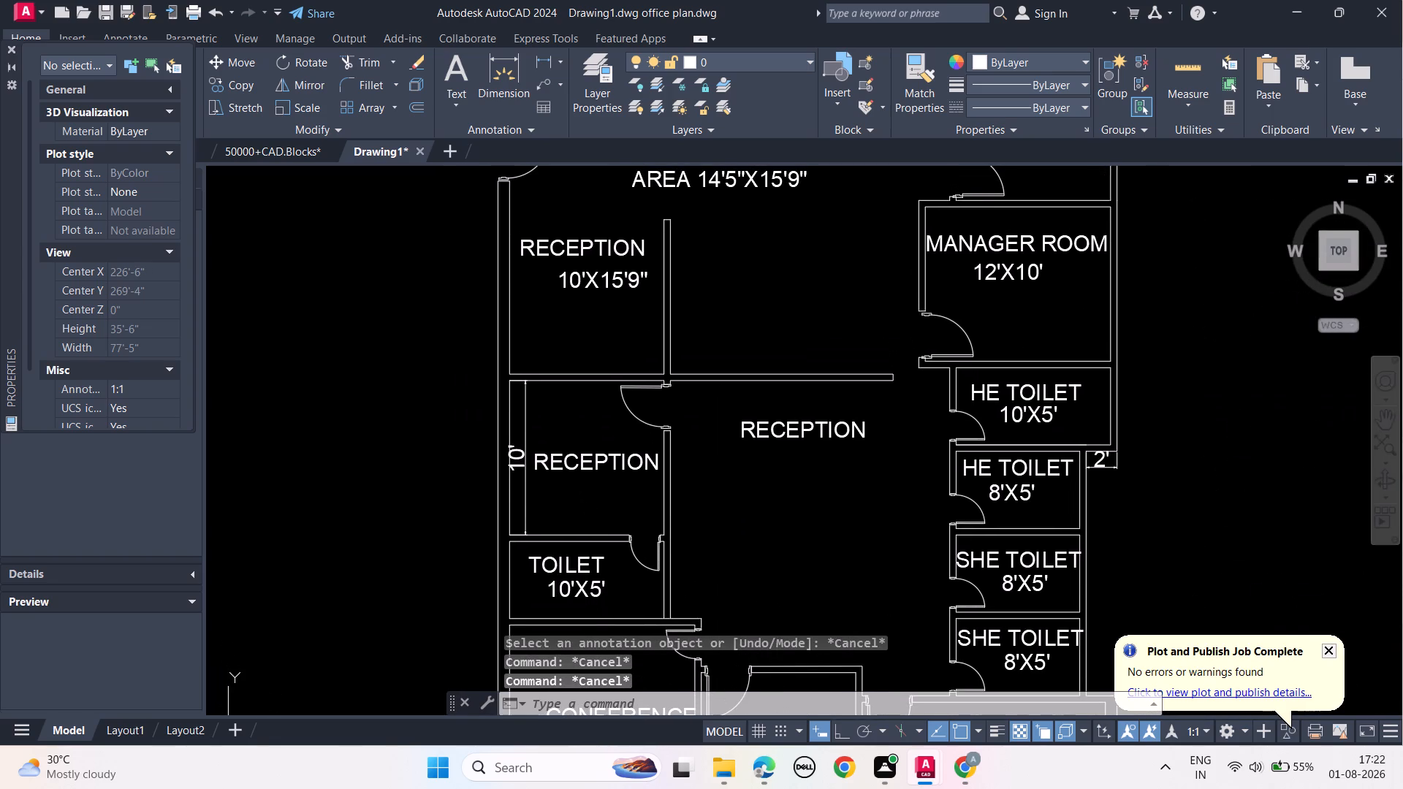
{"action": "double_click", "coordinate": [599, 468]}
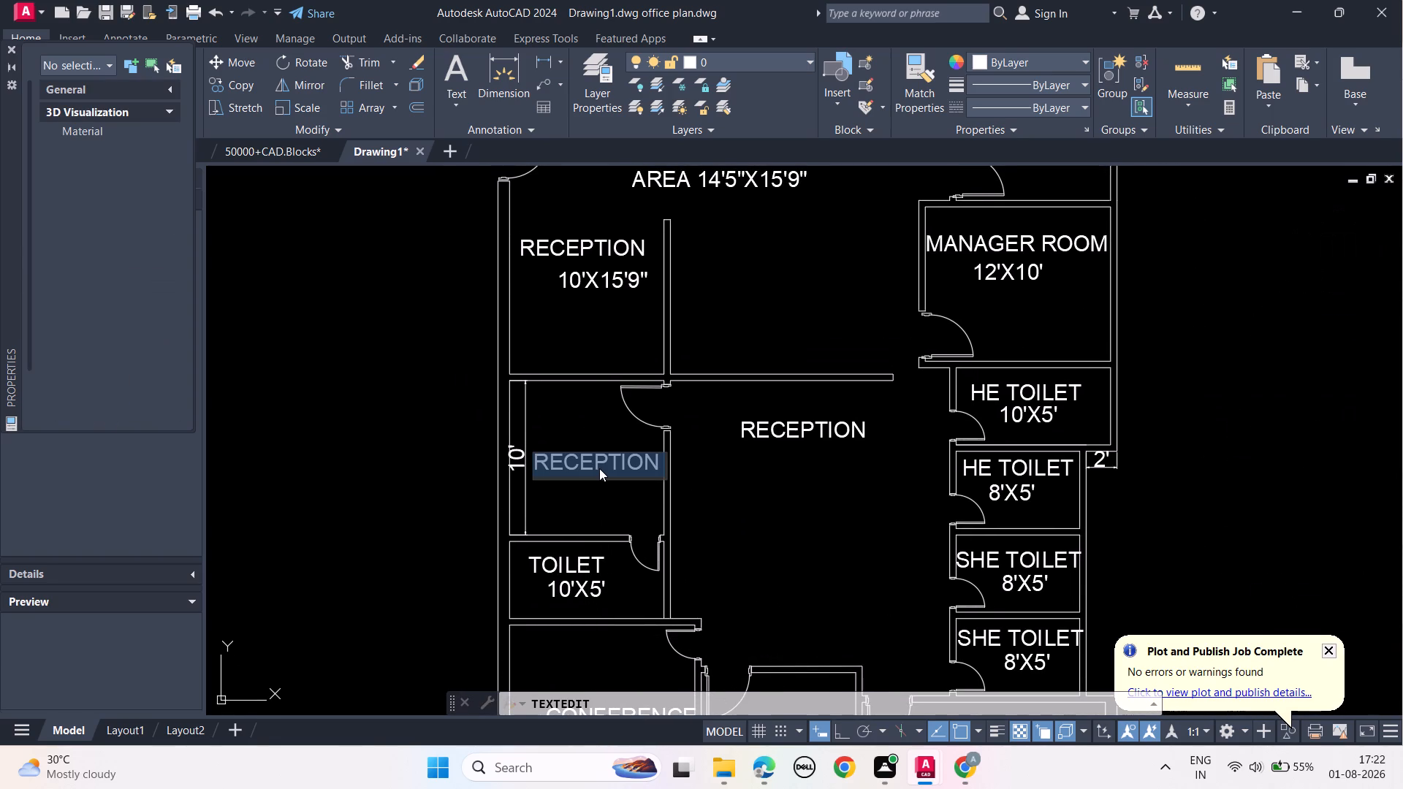
{"action": "type", "text": "DIRECTOR"}
{"action": "key", "text": "space"}
{"action": "key", "text": "e"}
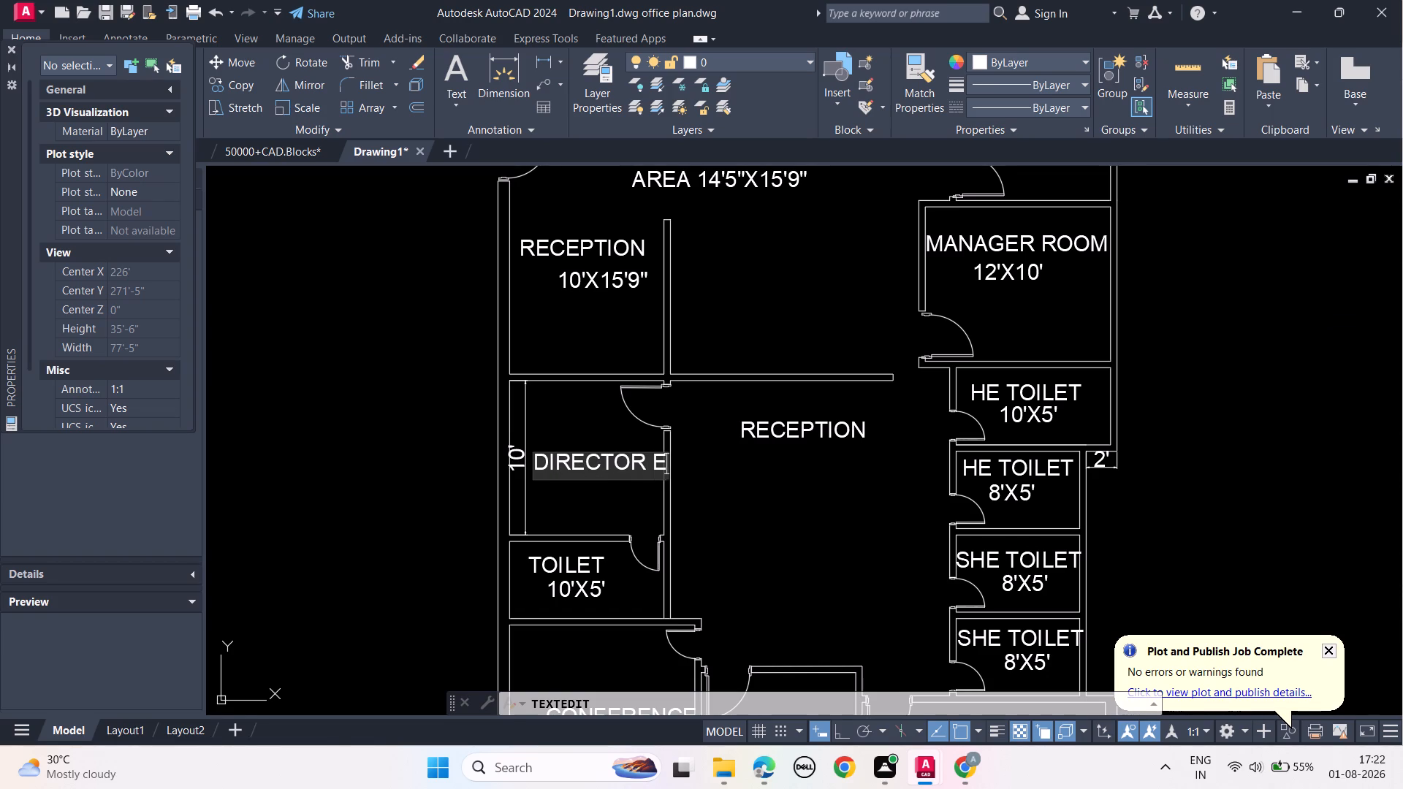
{"action": "key", "text": "BackSpace"}
{"action": "type", "text": "ROOM"}
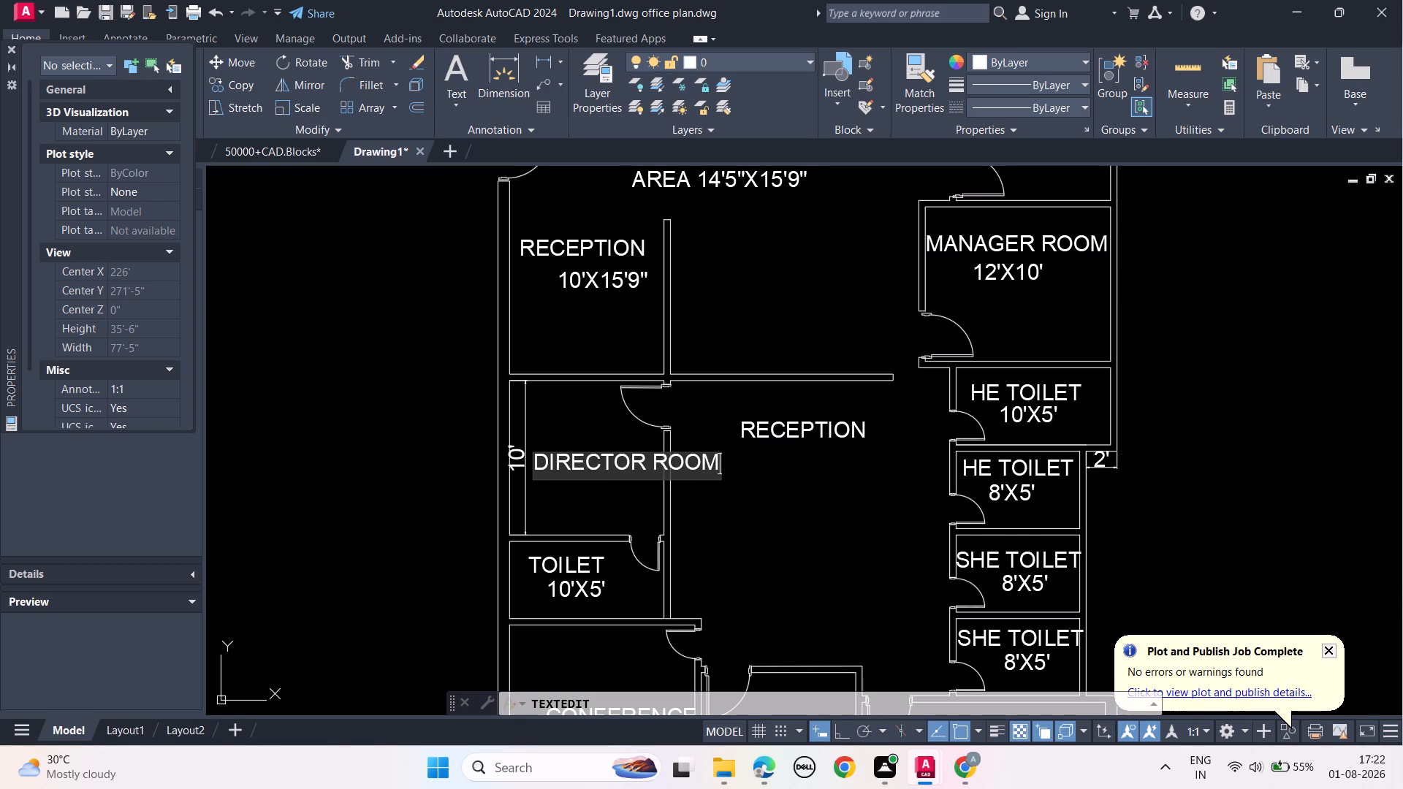
{"action": "key", "text": "Return"}
{"action": "key", "text": "Escape"}
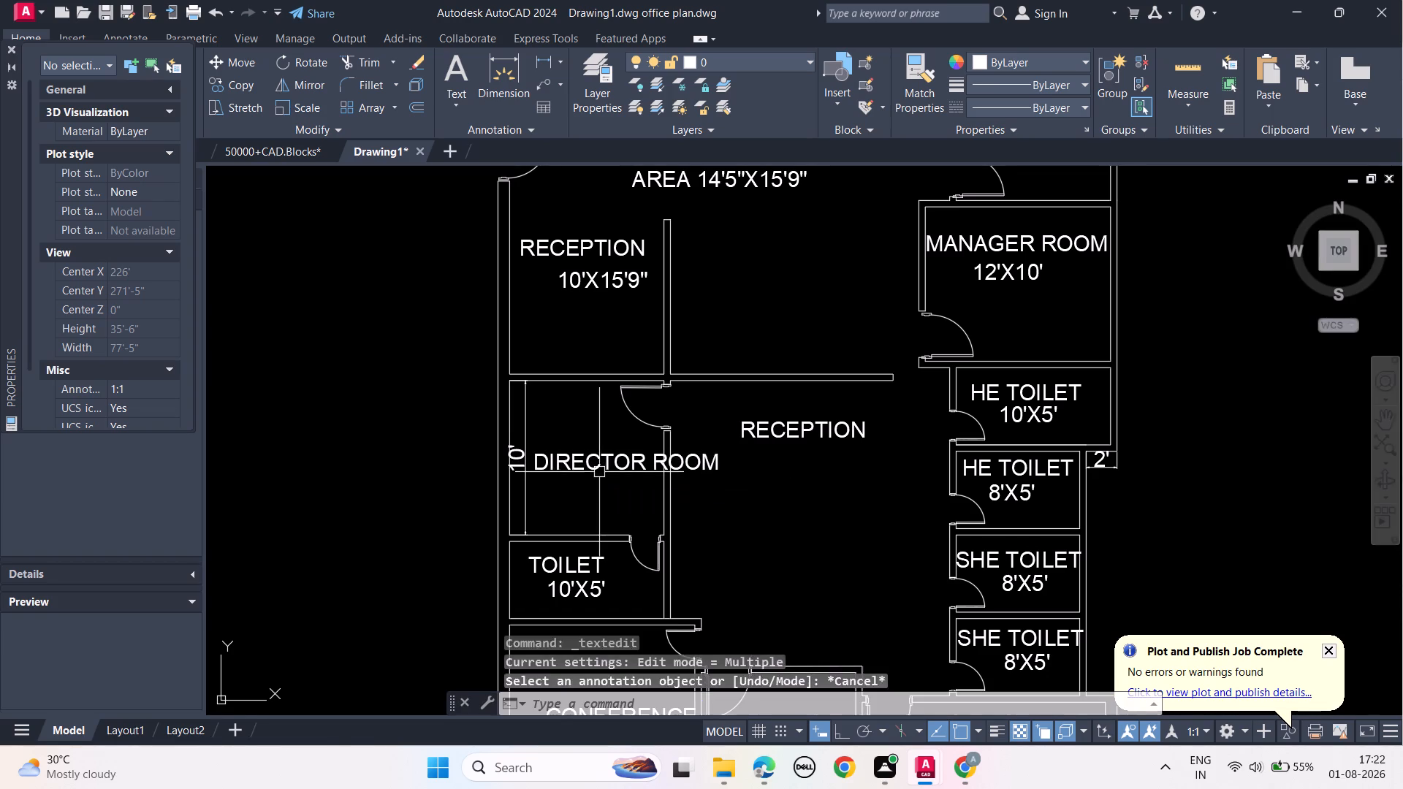
{"action": "key", "text": "Escape"}
{"action": "key", "text": "Escape"}
{"action": "key", "text": "Escape"}
{"action": "key", "text": "Escape"}
Delete the 10' vertical dimension inside the DIRECTOR ROOM.
{"action": "left_click", "coordinate": [527, 497]}
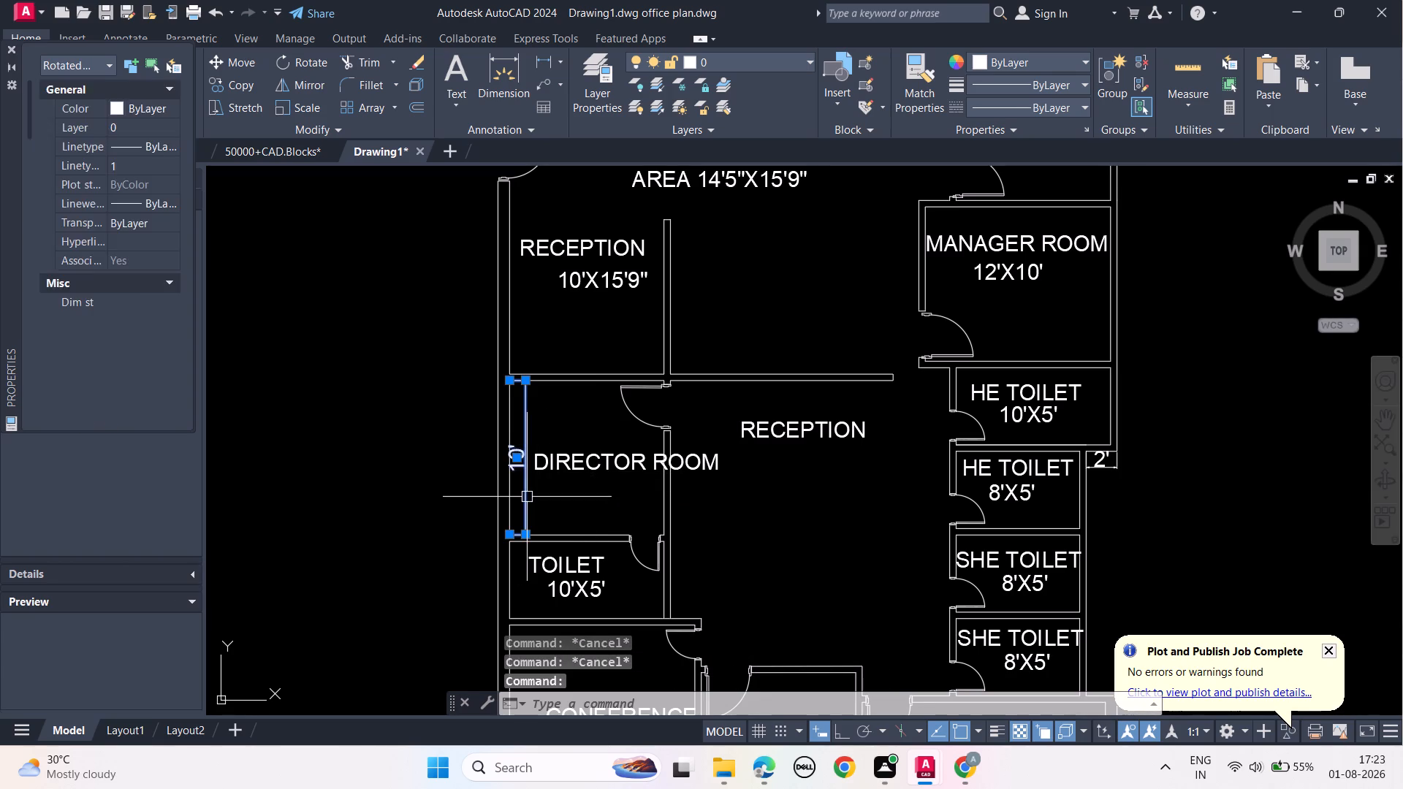
{"action": "key", "text": "Delete"}
Move the DIRECTOR ROOM text about 2' west, towards the room's west wall.
{"action": "left_click", "coordinate": [577, 465]}
{"action": "type", "text": "MO"}
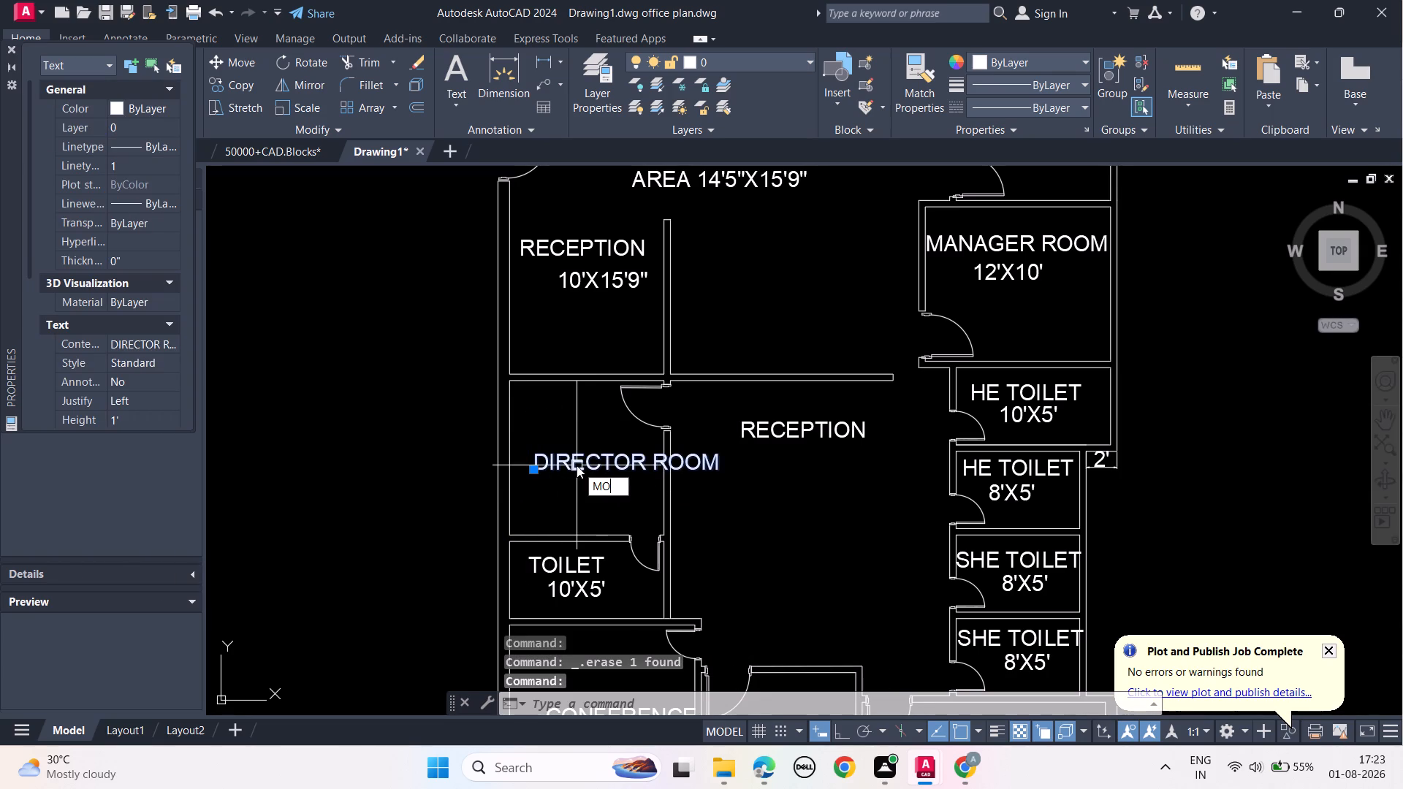
{"action": "left_click", "coordinate": [623, 518]}
{"action": "left_click", "coordinate": [590, 462]}
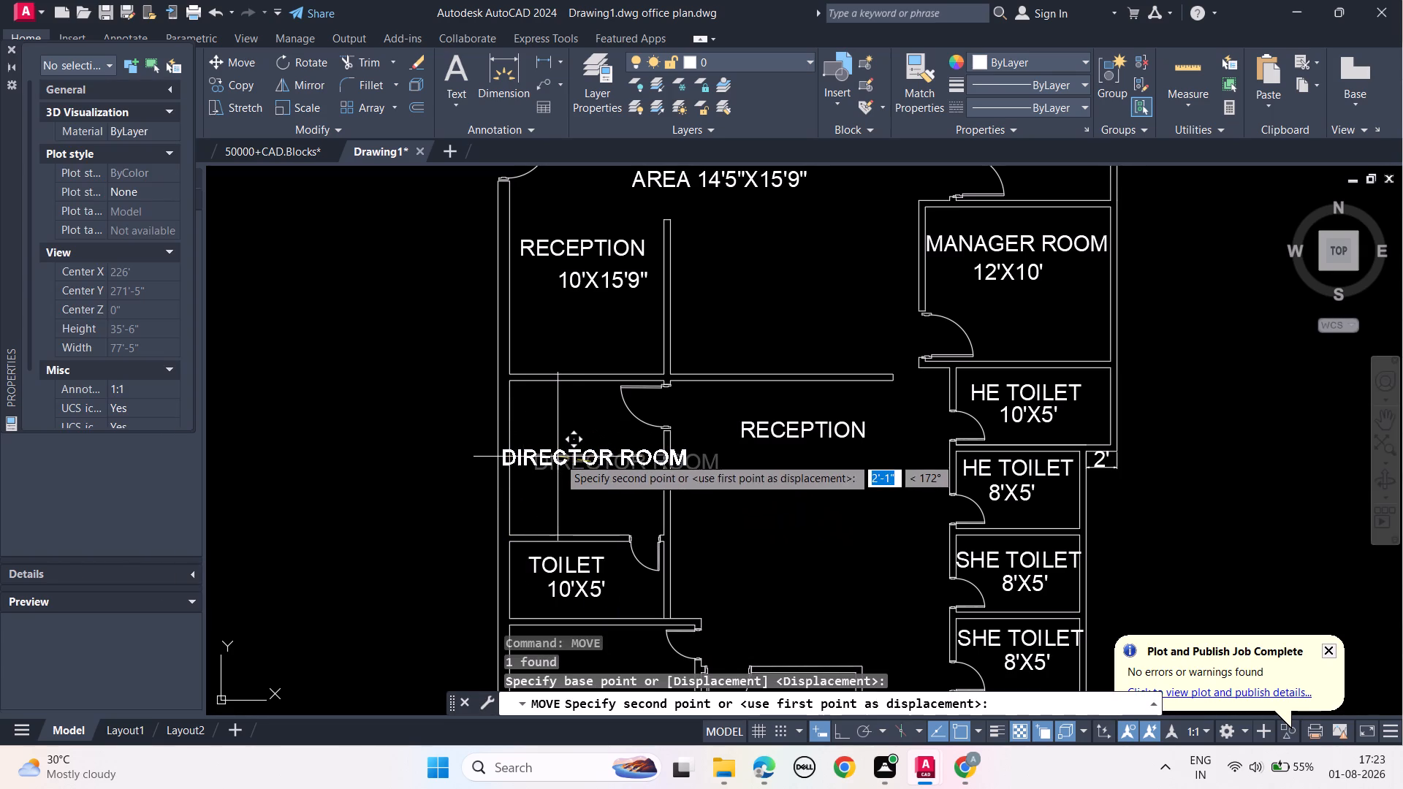
{"action": "left_click", "coordinate": [560, 457]}
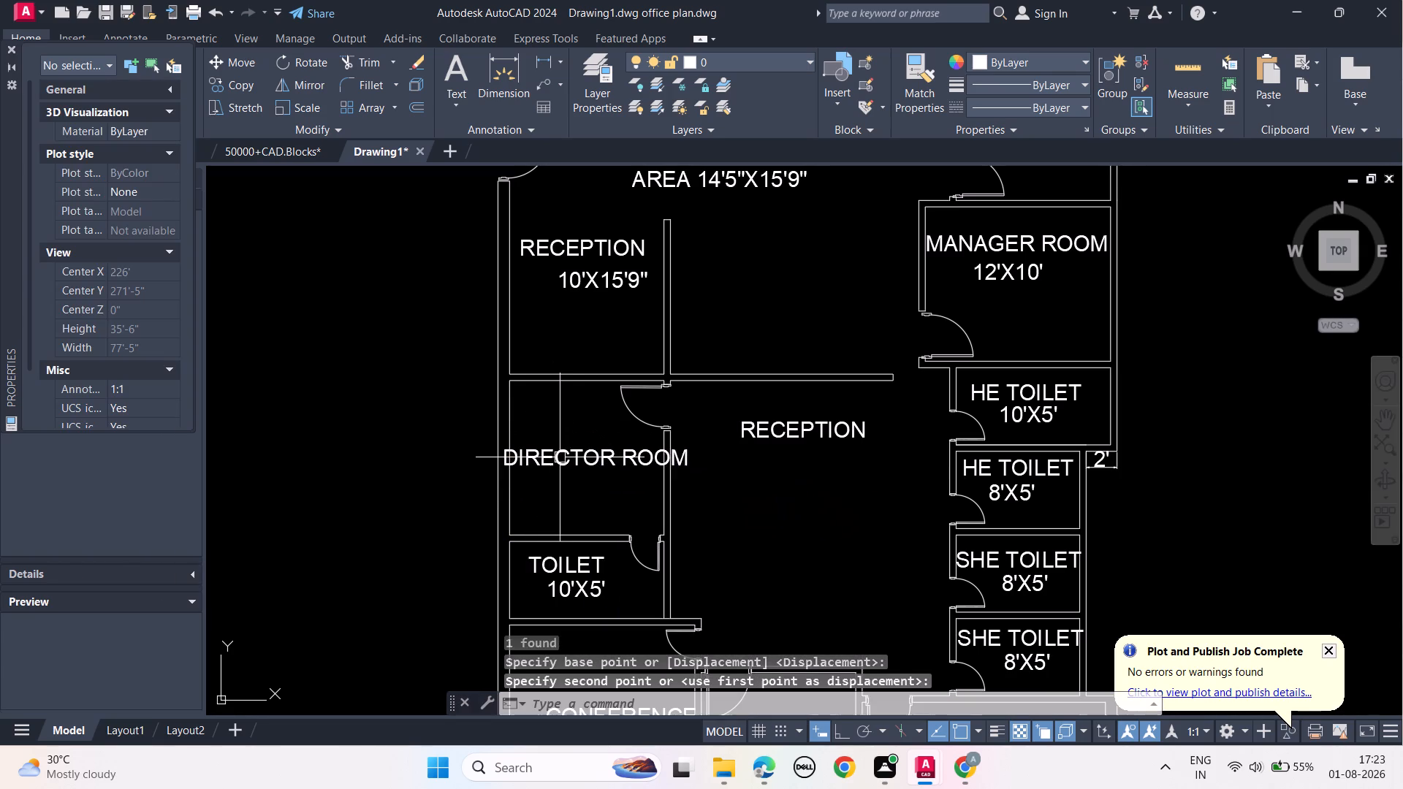
{"action": "key", "text": "Escape"}
{"action": "key", "text": "Escape"}
{"action": "key", "text": "Escape"}
{"action": "key", "text": "Escape"}
{"action": "key", "text": "Escape"}
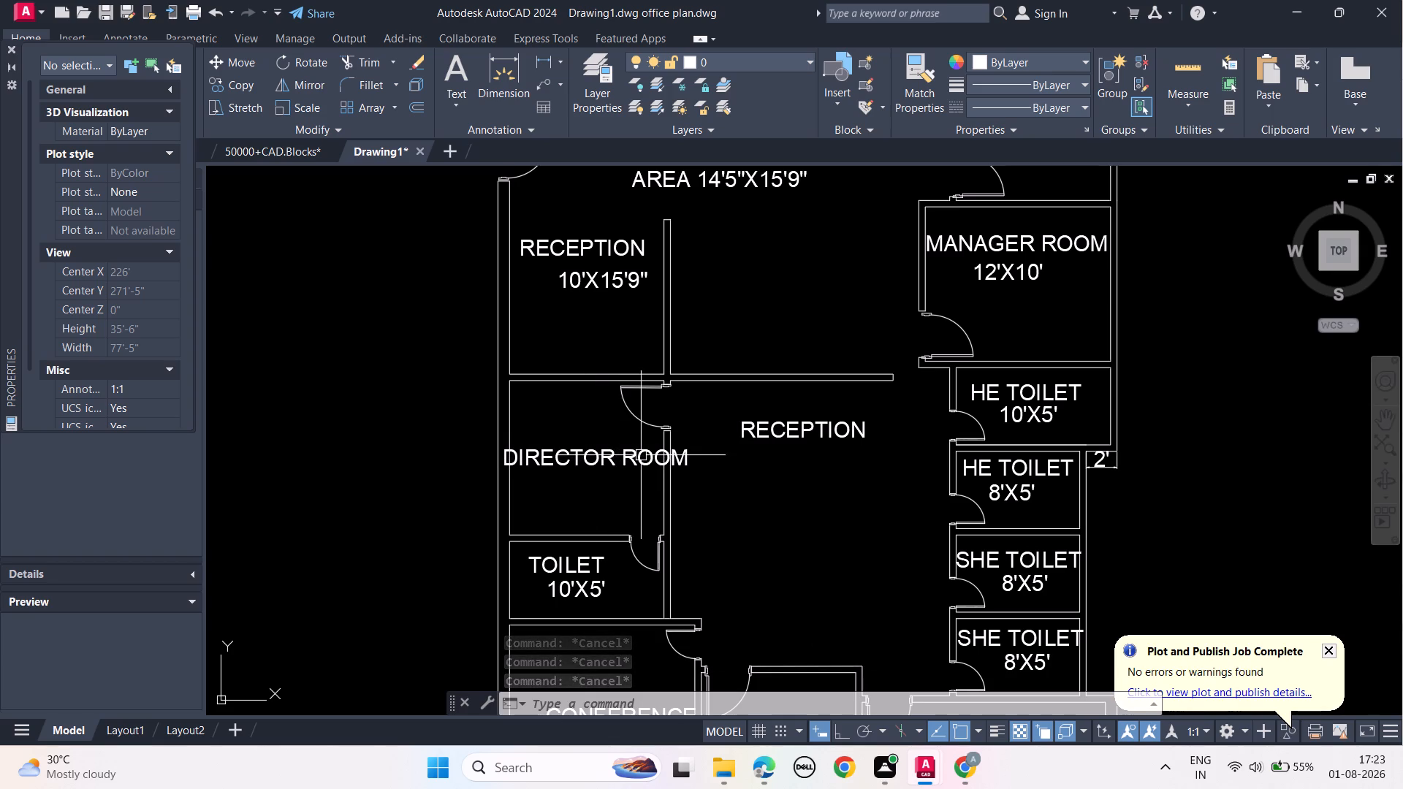
Paste a copy of the WAITING text beneath DIRECTOR ROOM and change it to "10'X10'".
{"action": "key", "text": "ctrl+v"}
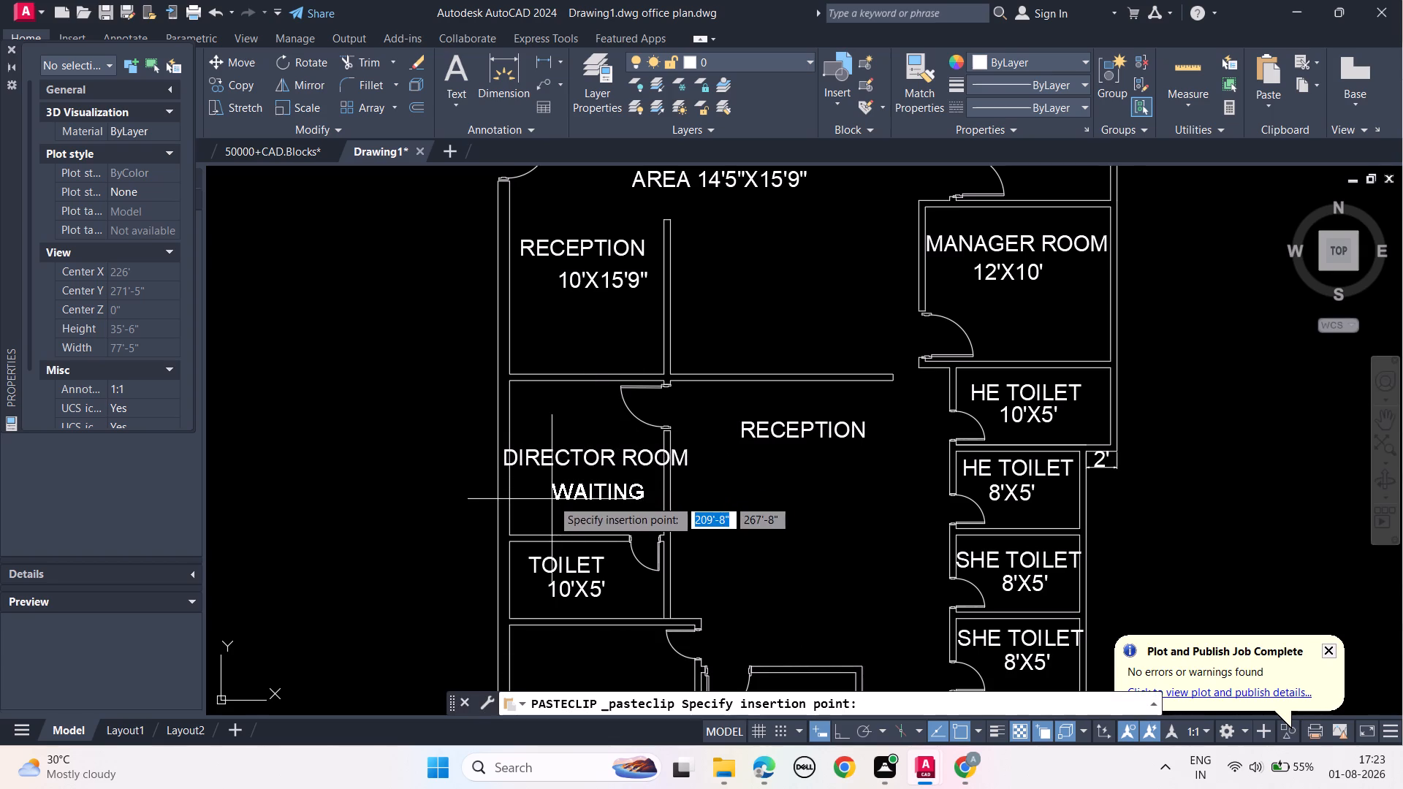
{"action": "left_click", "coordinate": [551, 489]}
{"action": "double_click", "coordinate": [571, 482]}
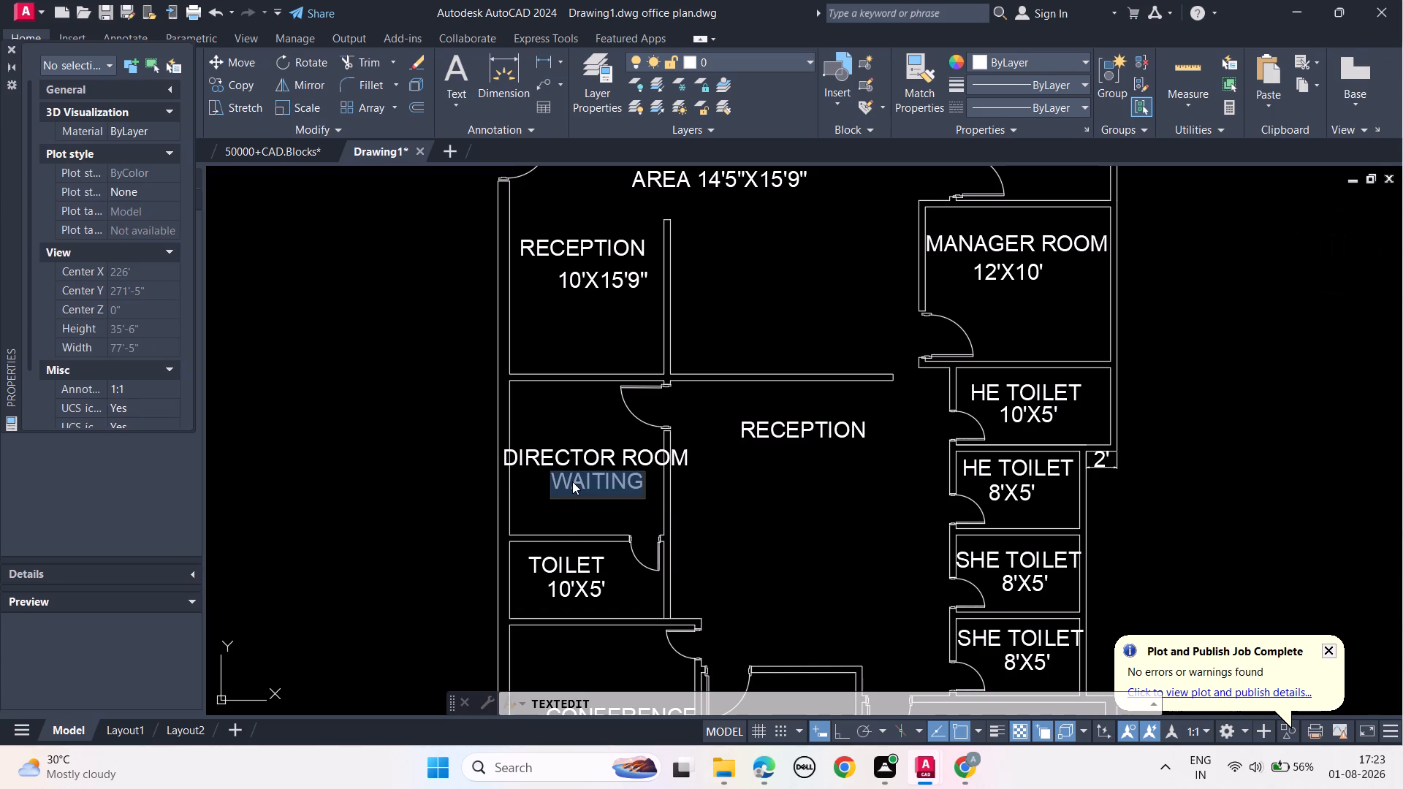
{"action": "type", "text": "10'"}
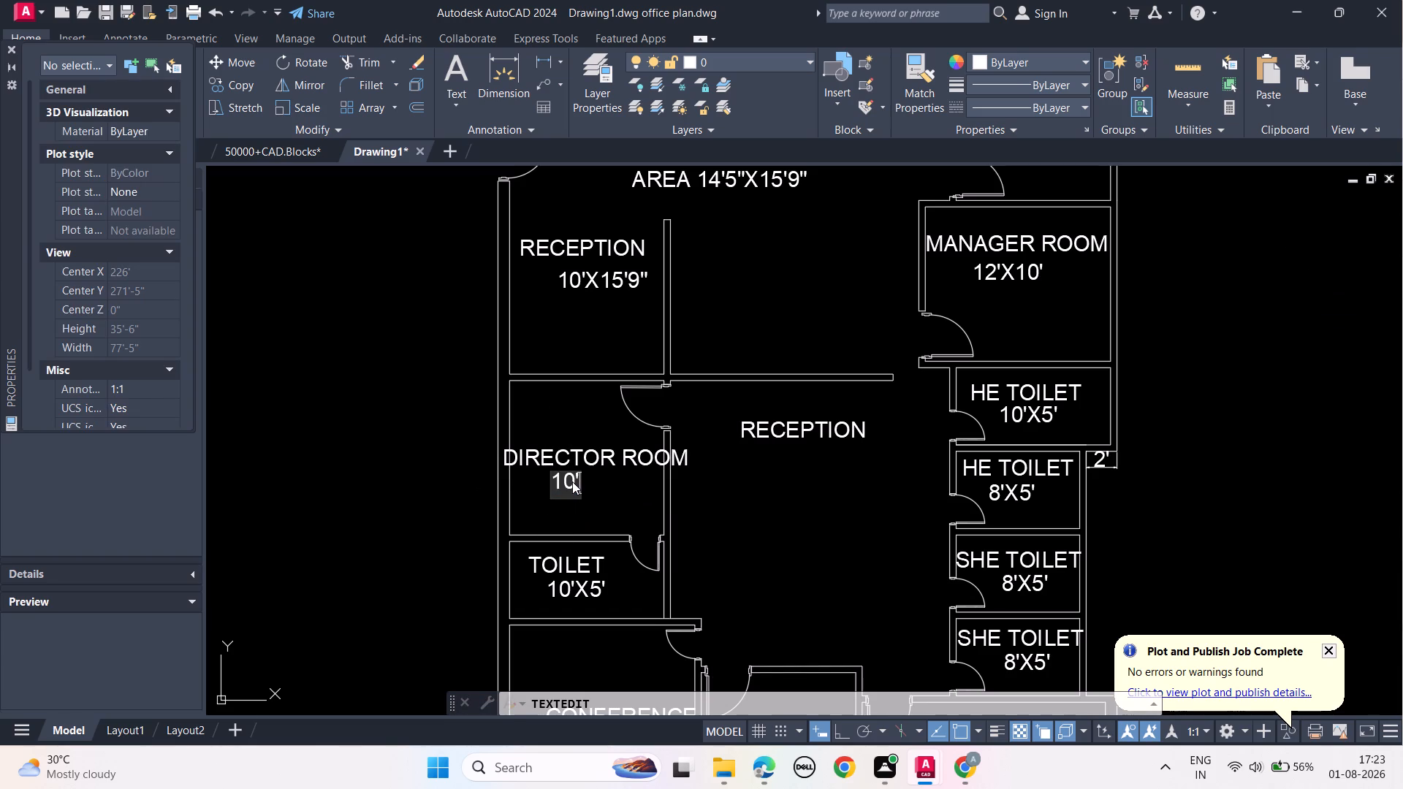
{"action": "key", "text": "BackSpace"}
{"action": "key", "text": "apostrophe"}
{"action": "type", "text": "X10'"}
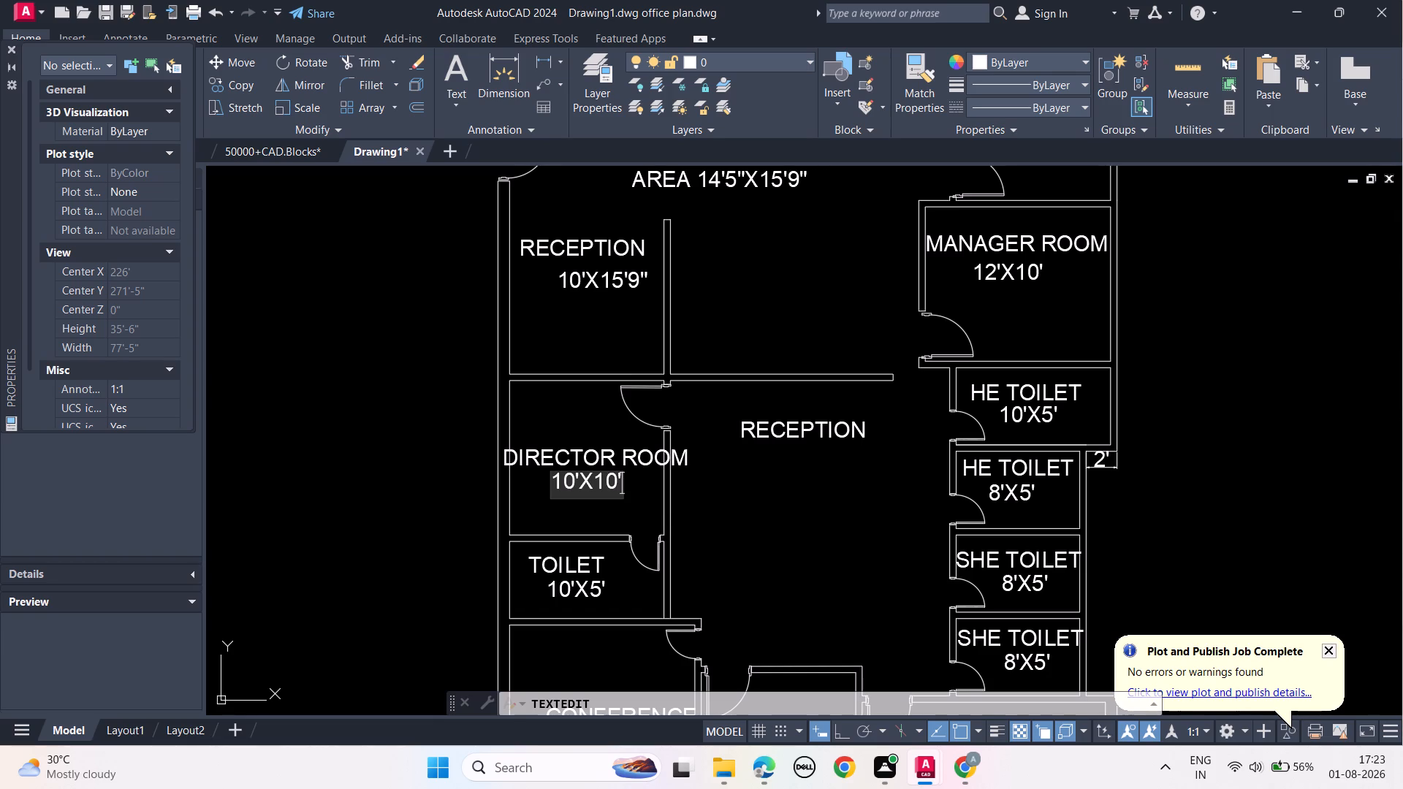
{"action": "key", "text": "Return"}
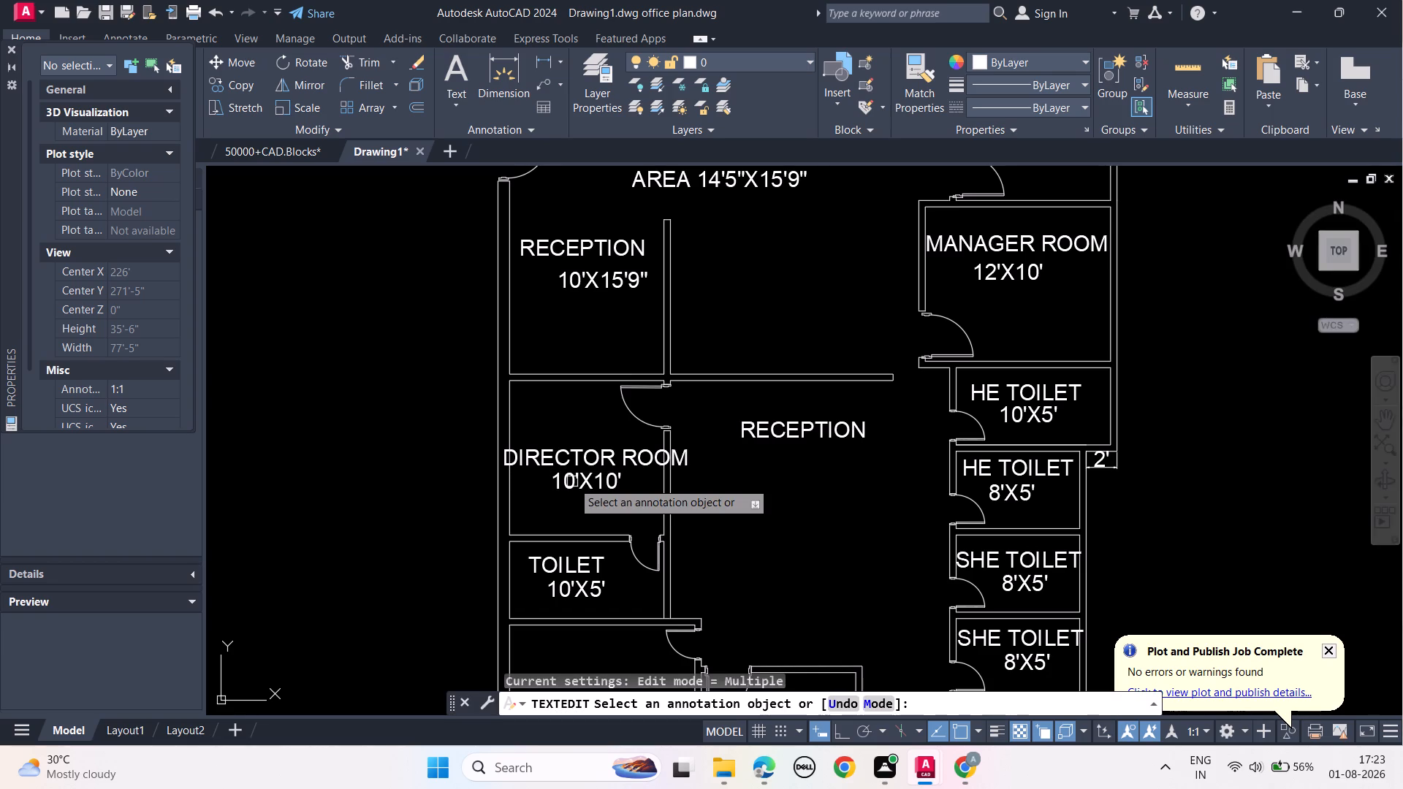
Save the drawing.
{"action": "key", "text": "ctrl+s"}
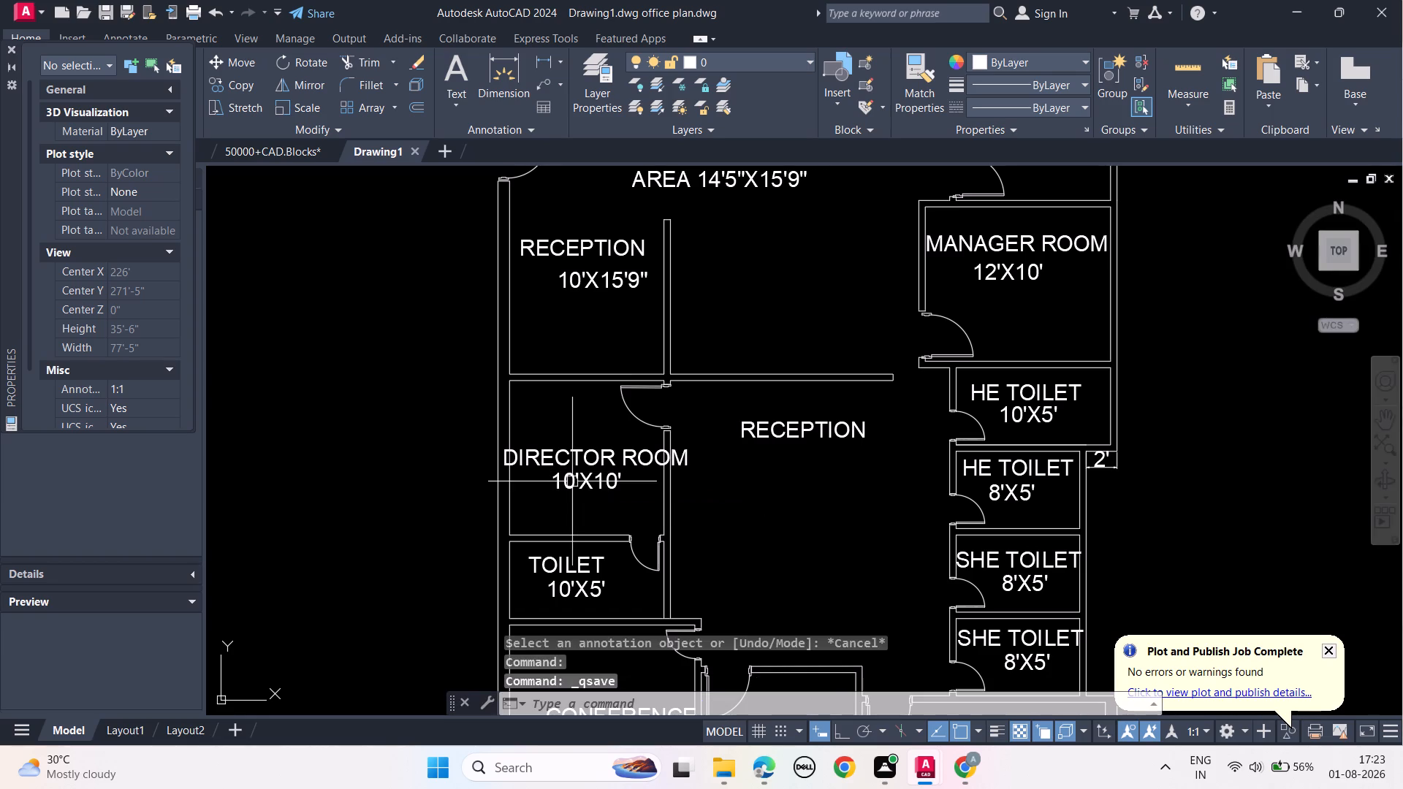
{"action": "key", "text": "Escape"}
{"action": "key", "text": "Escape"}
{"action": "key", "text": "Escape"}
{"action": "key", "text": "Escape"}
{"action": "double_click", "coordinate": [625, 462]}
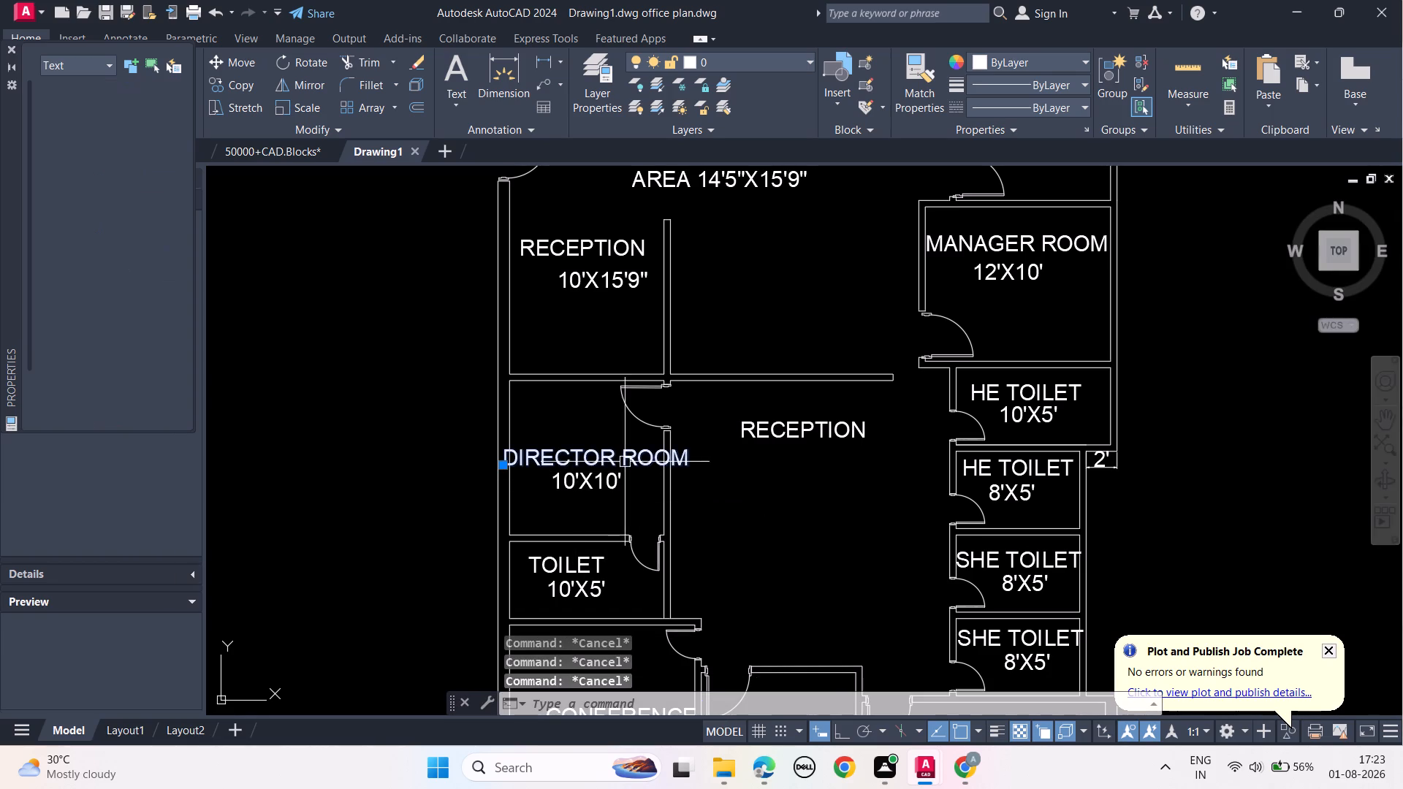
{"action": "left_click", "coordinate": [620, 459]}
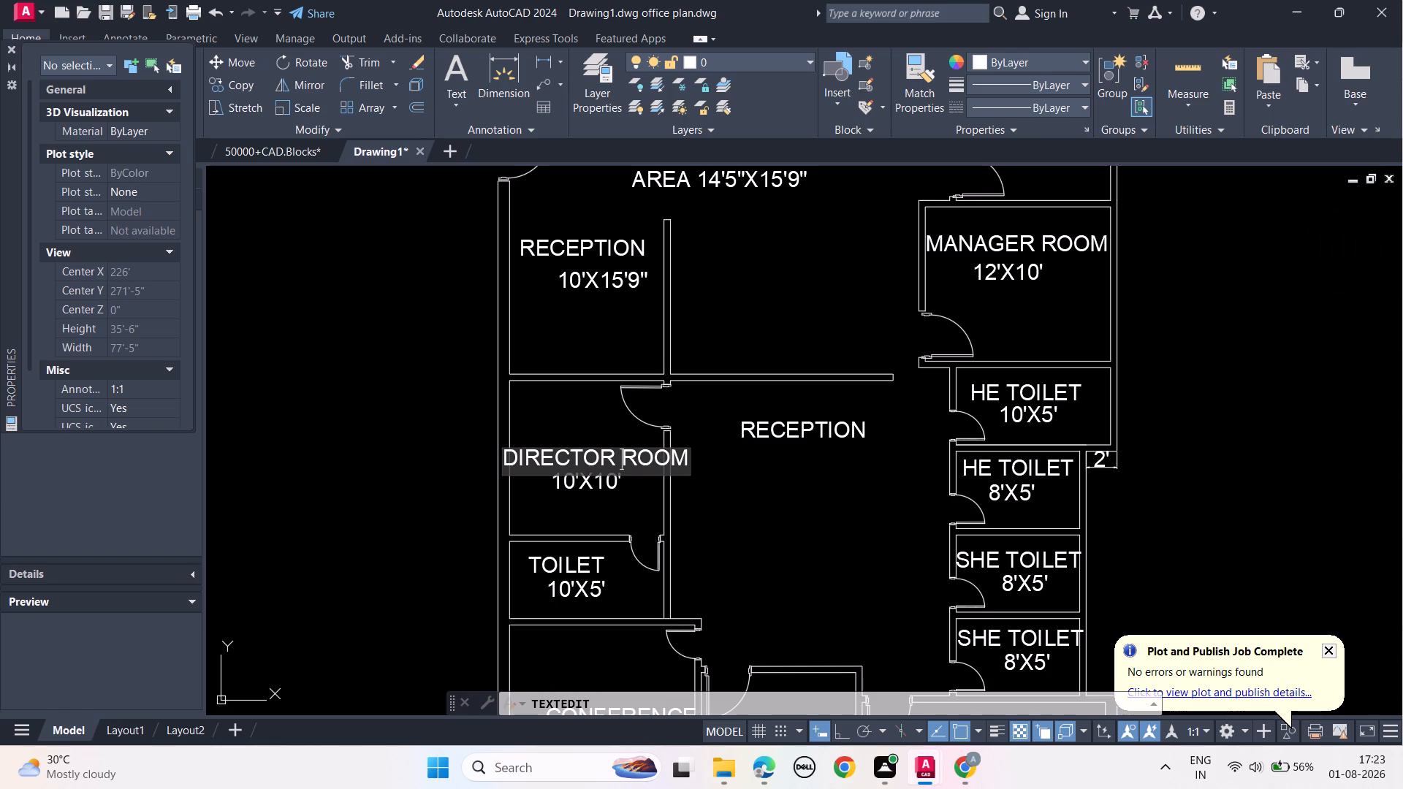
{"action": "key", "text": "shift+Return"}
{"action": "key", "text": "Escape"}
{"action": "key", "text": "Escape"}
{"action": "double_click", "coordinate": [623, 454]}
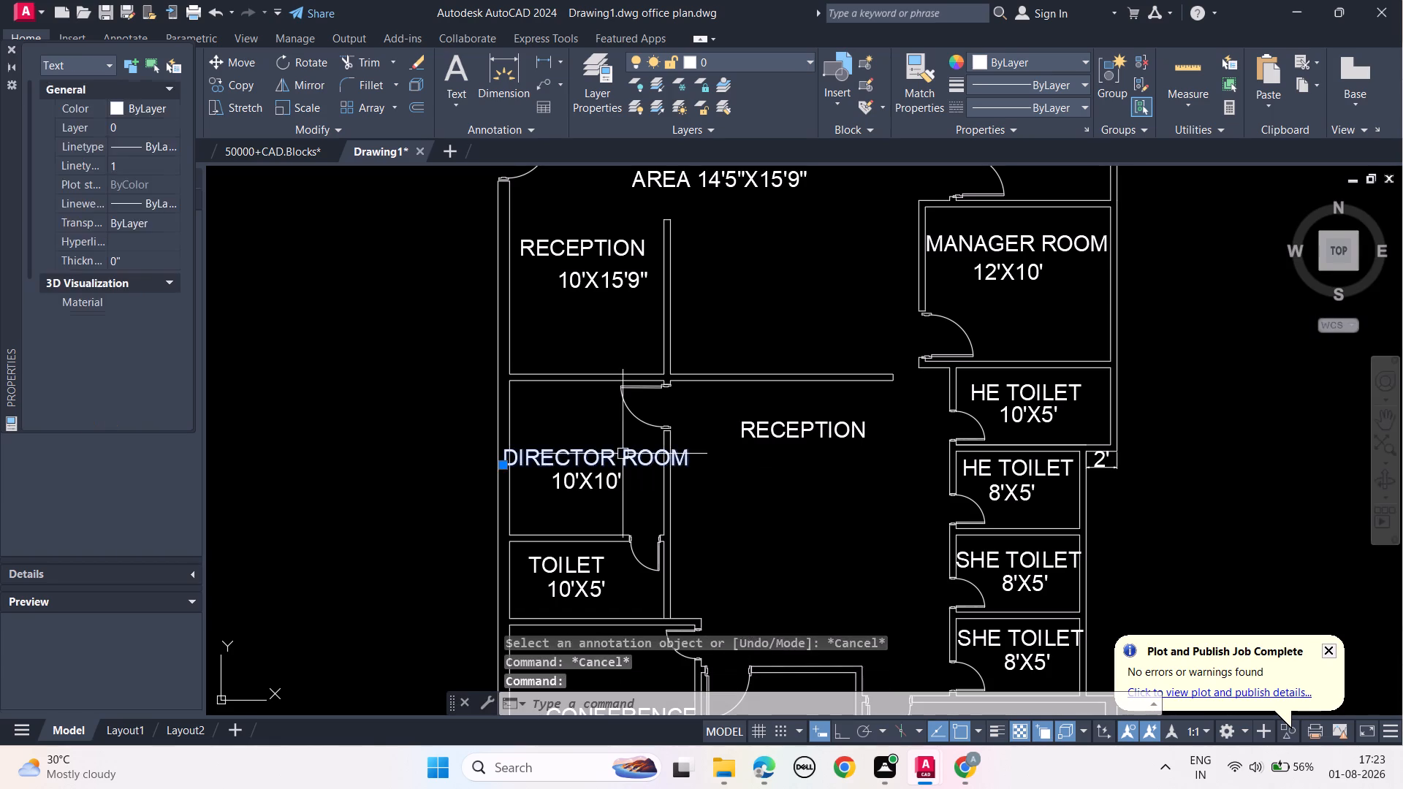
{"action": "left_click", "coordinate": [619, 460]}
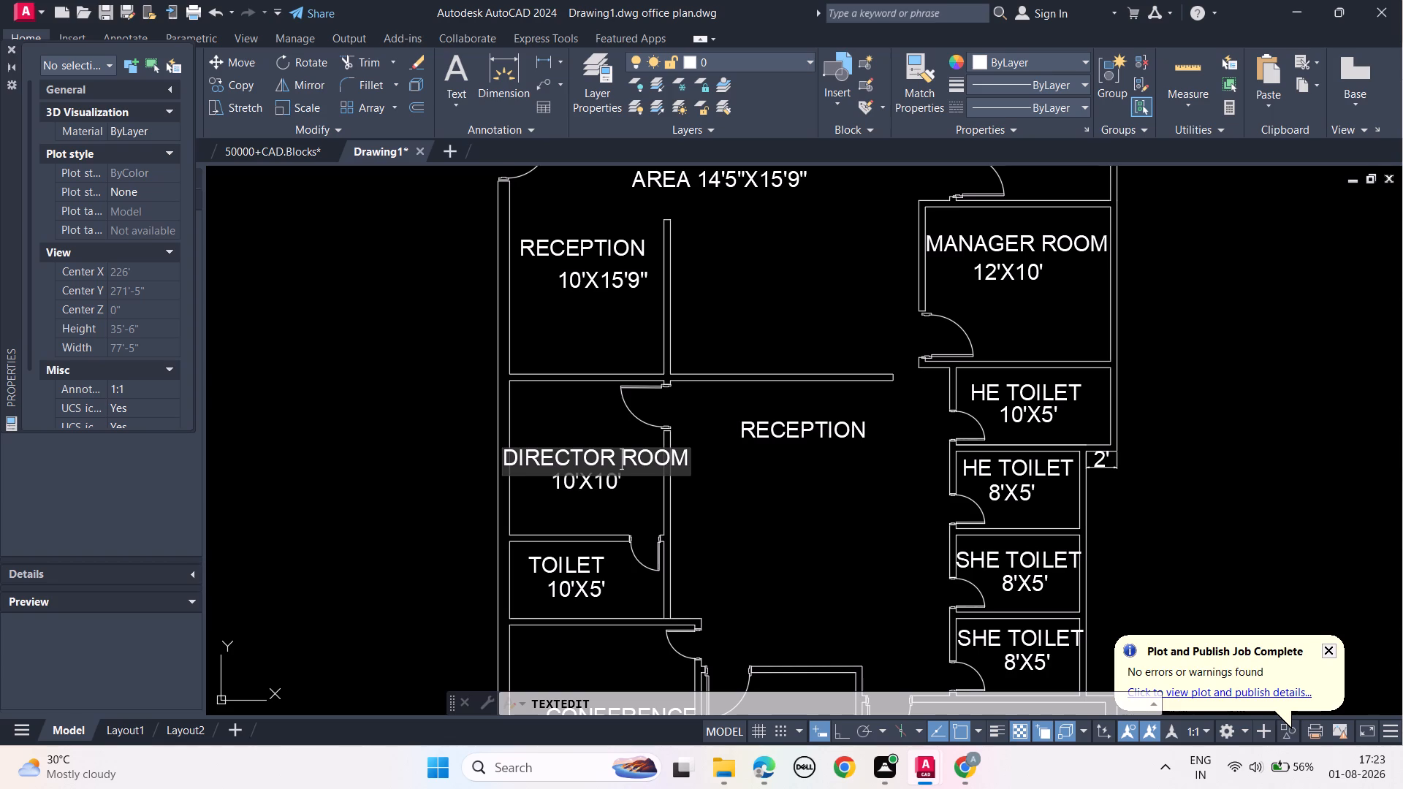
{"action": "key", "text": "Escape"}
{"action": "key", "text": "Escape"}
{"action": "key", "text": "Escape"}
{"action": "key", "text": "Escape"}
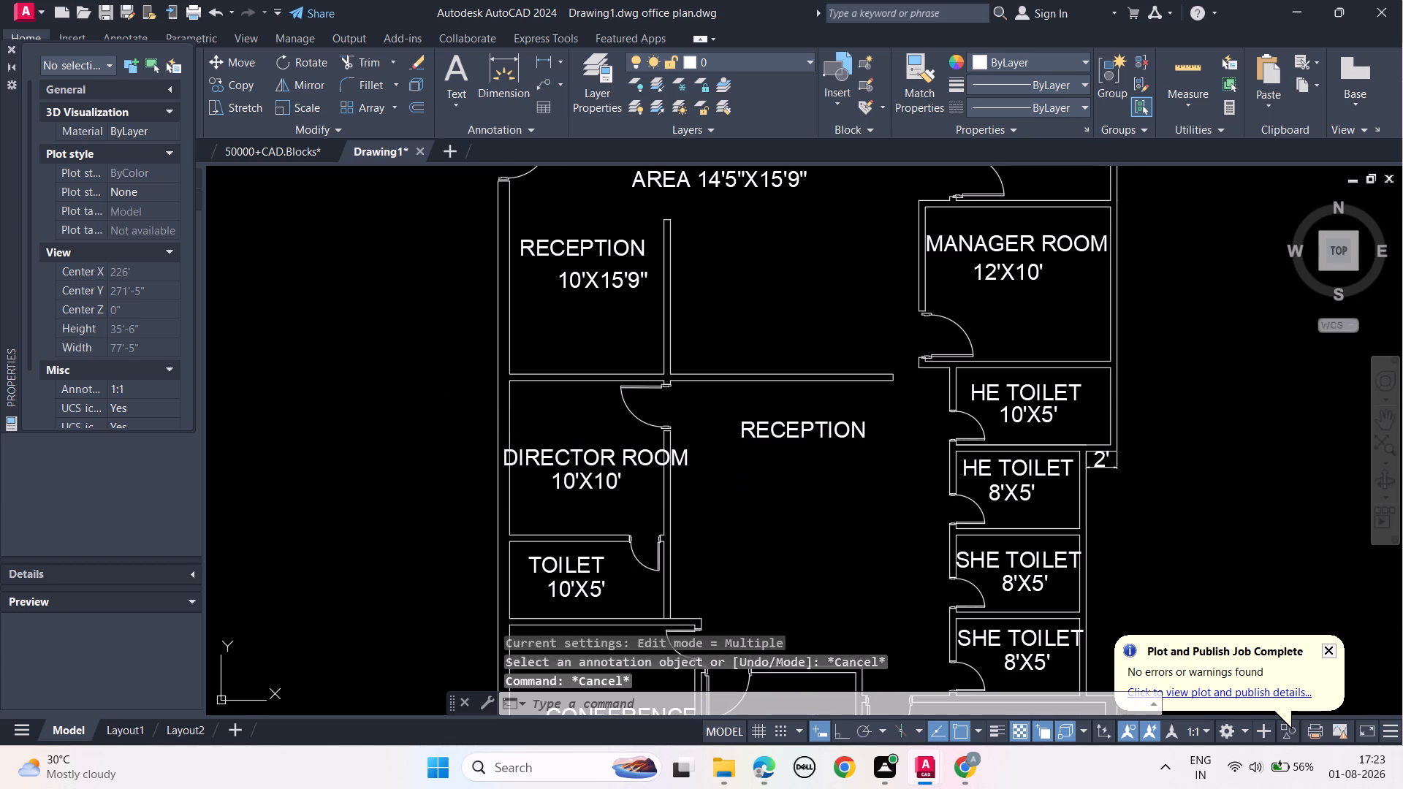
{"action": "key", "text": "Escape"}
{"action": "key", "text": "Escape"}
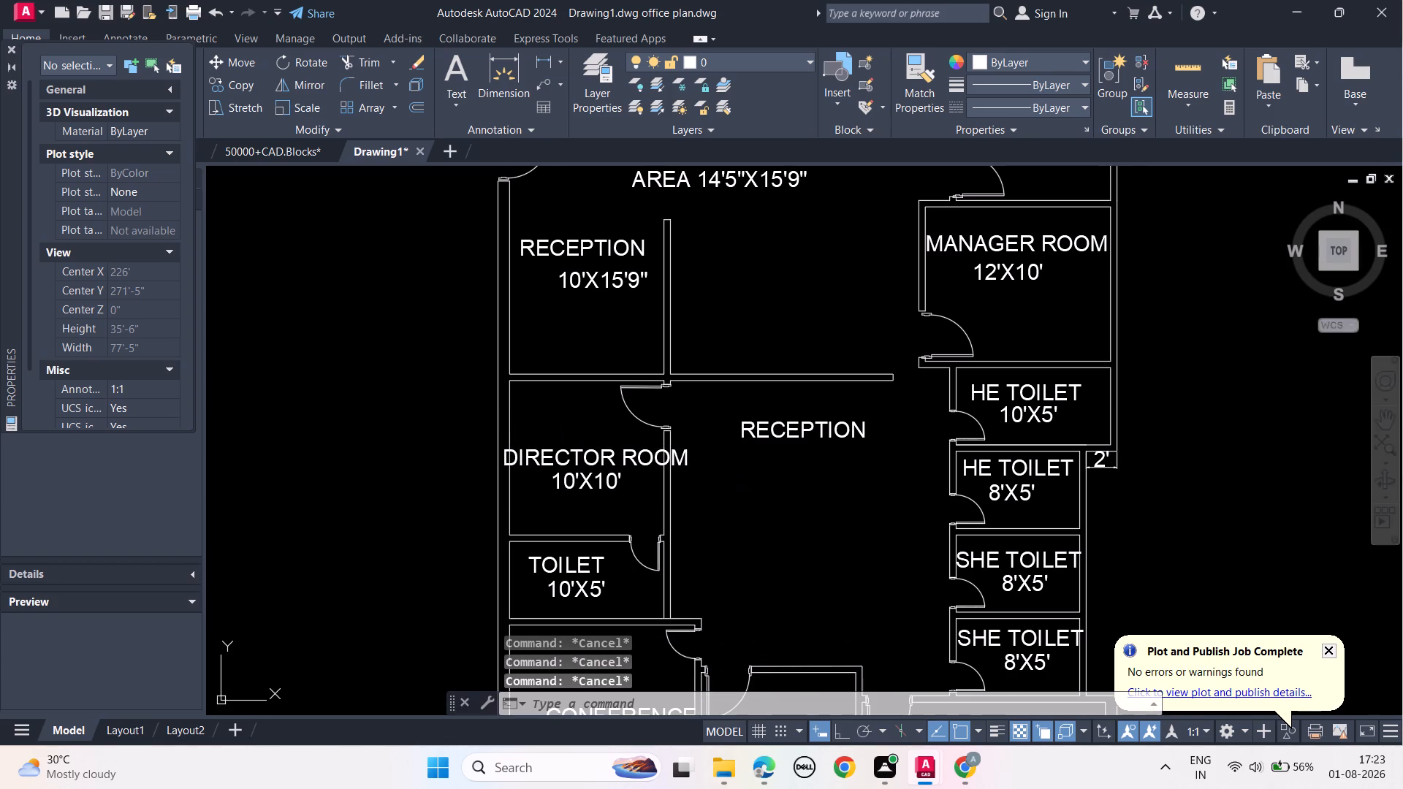
Delete the one-line DIRECTOR ROOM text above the 10'X10' label.
{"action": "left_click", "coordinate": [574, 459]}
{"action": "key", "text": "Delete"}
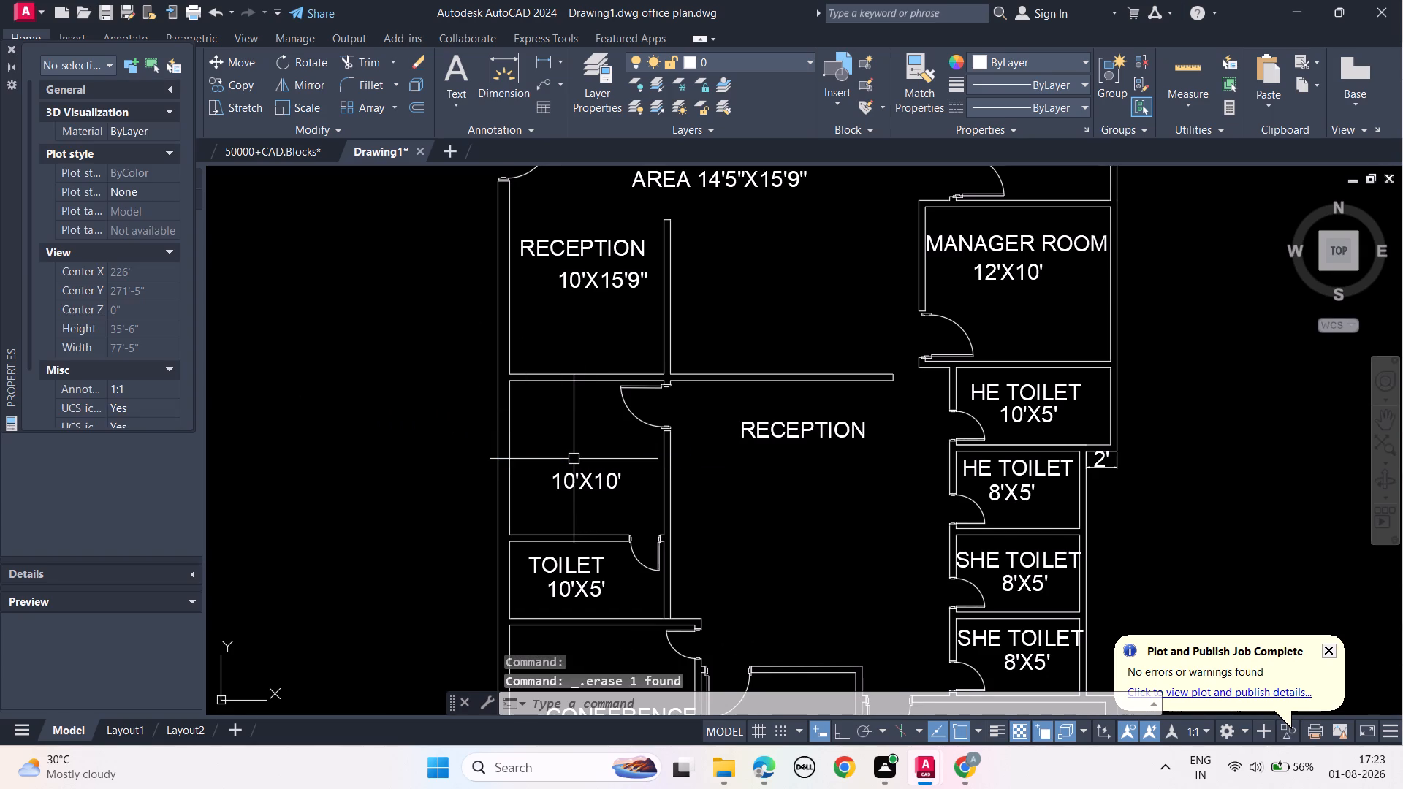
Write single-line text "DIRECTOR" with "ROOM" on a second line in the director's room, height 1', rotation 0.
{"action": "type", "text": "DT"}
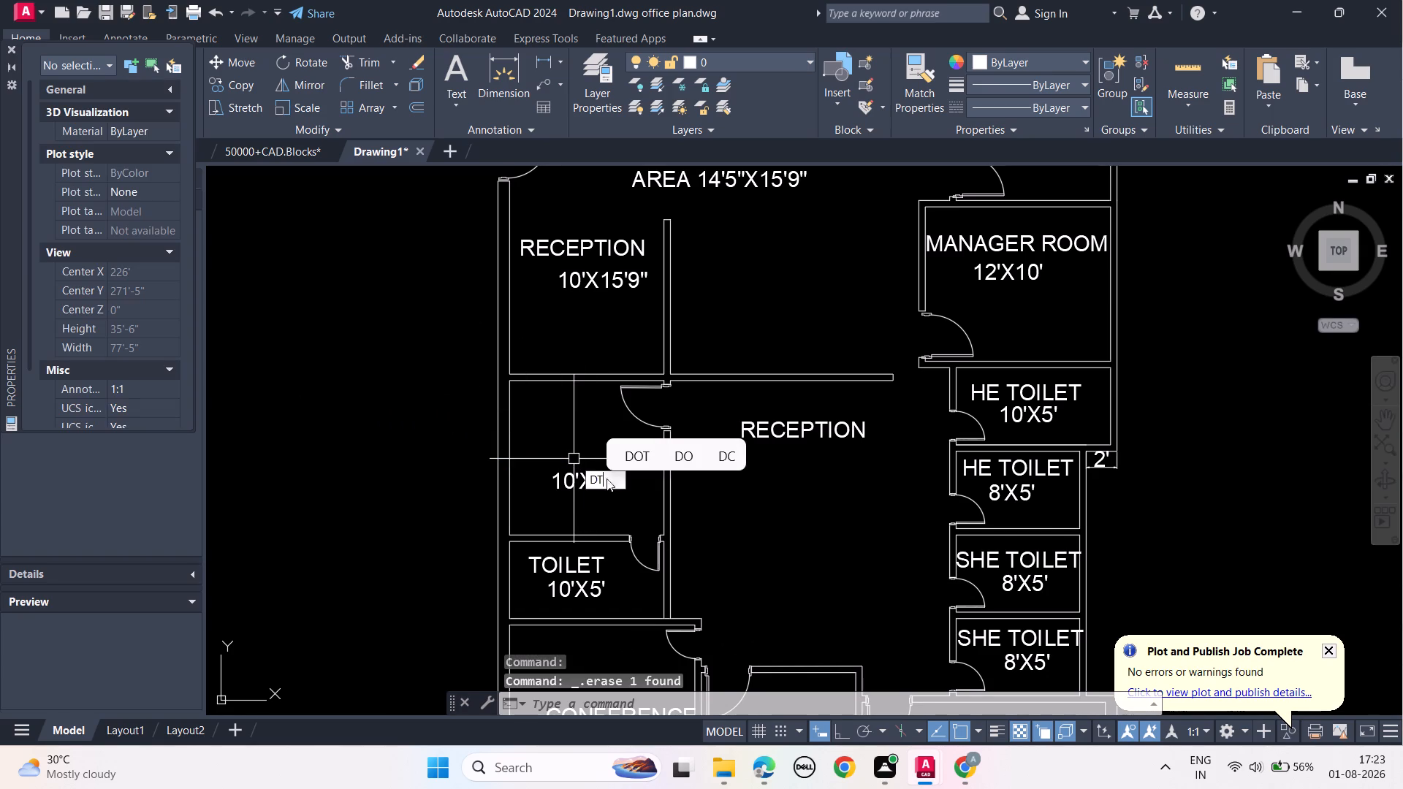
{"action": "left_click", "coordinate": [652, 499]}
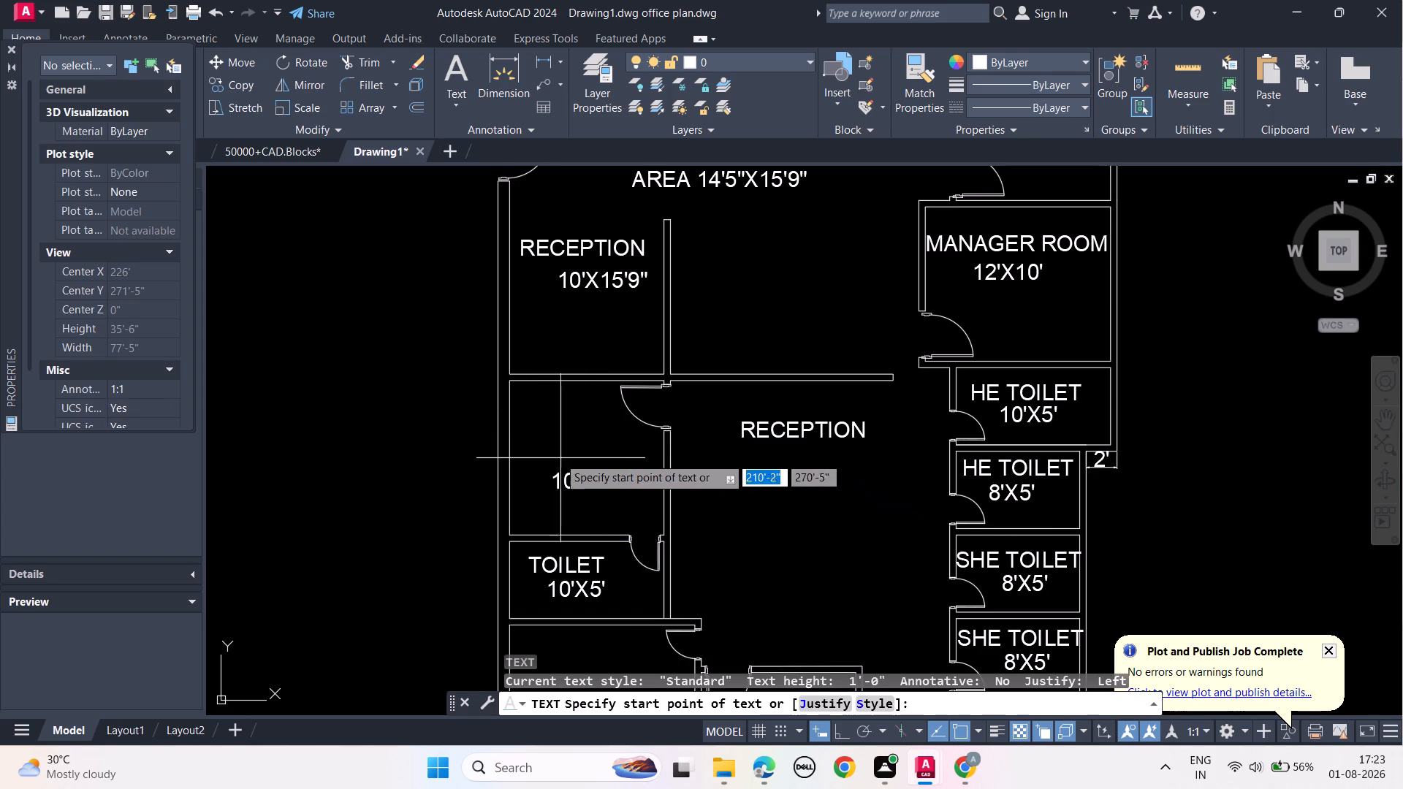
{"action": "left_click", "coordinate": [545, 450]}
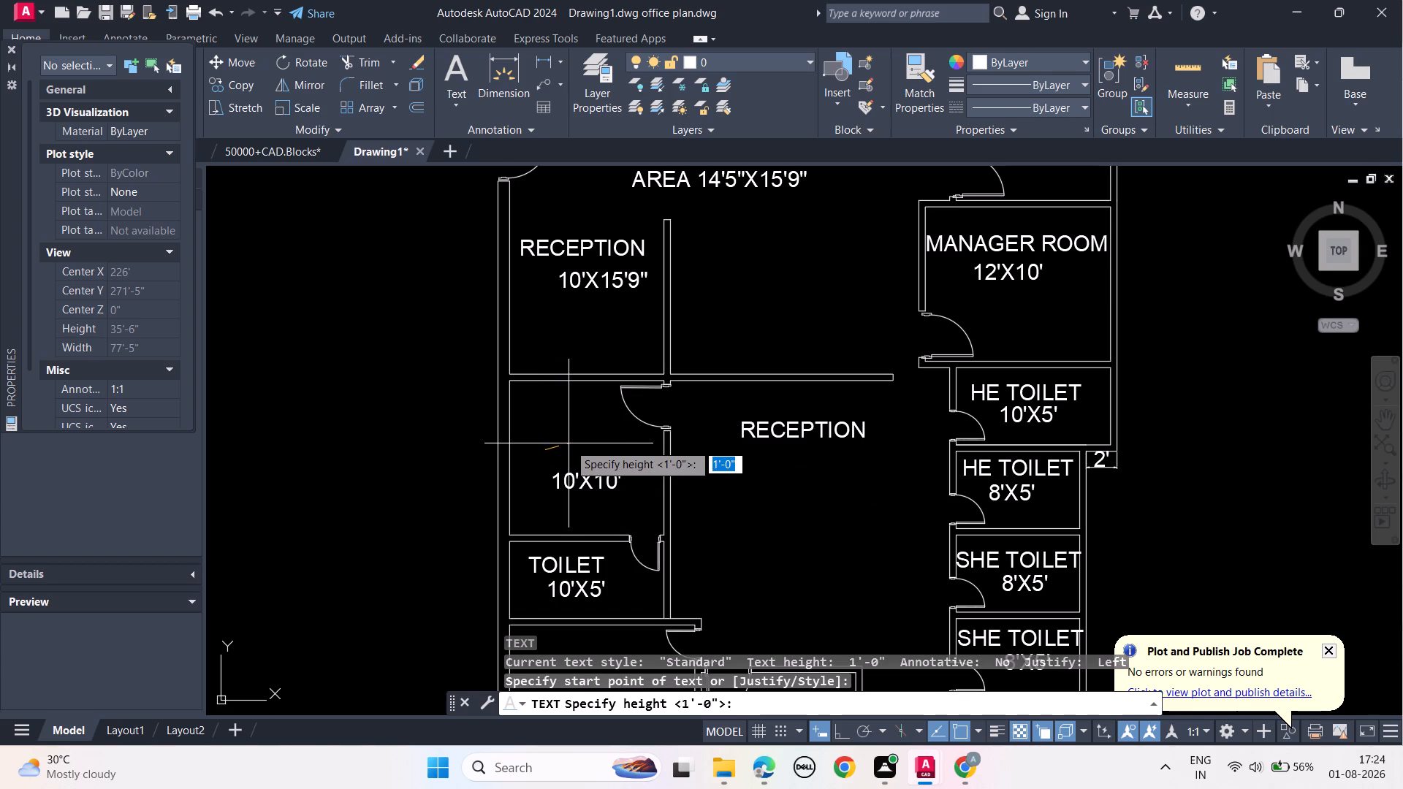
{"action": "type", "text": "1'"}
{"action": "key", "text": "Return"}
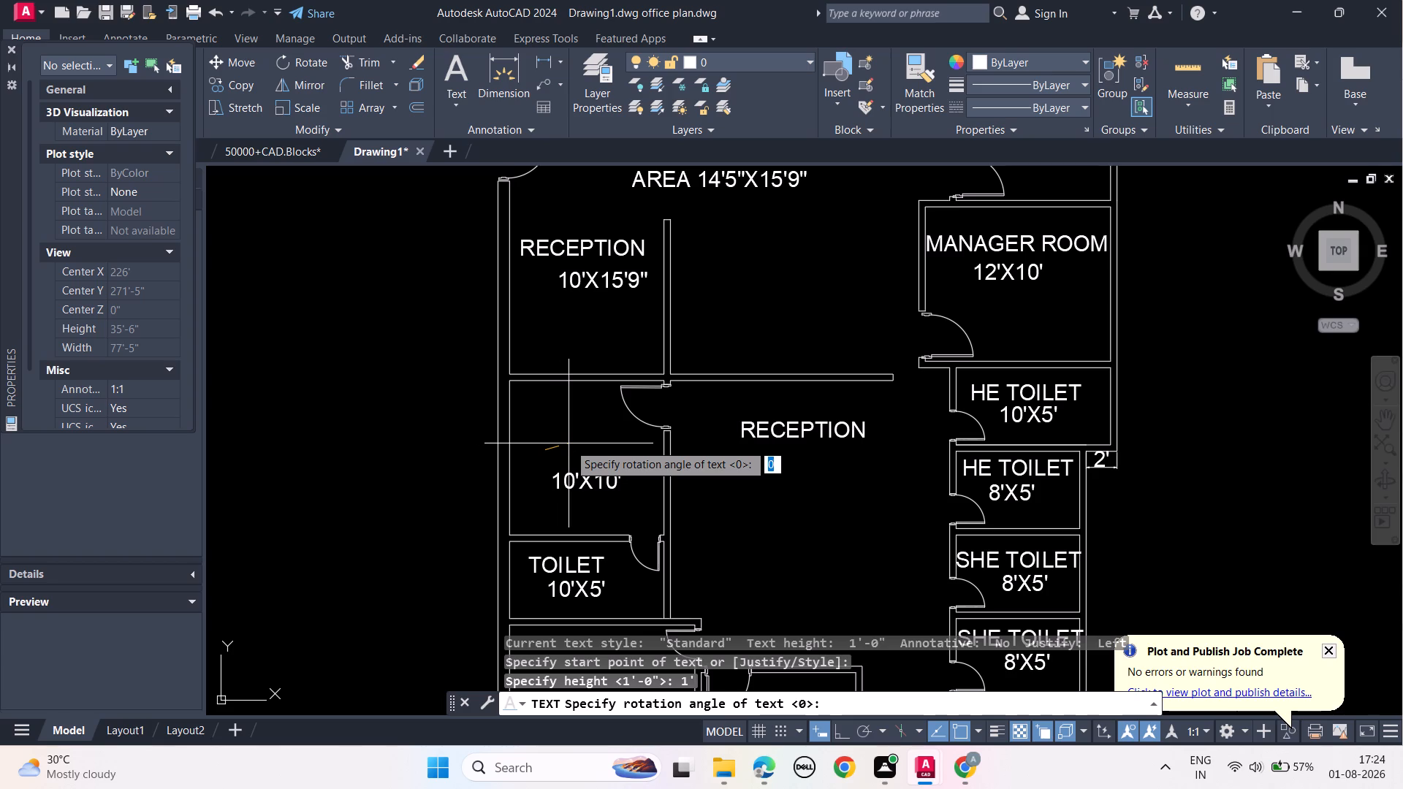
{"action": "key", "text": "0"}
{"action": "key", "text": "Return"}
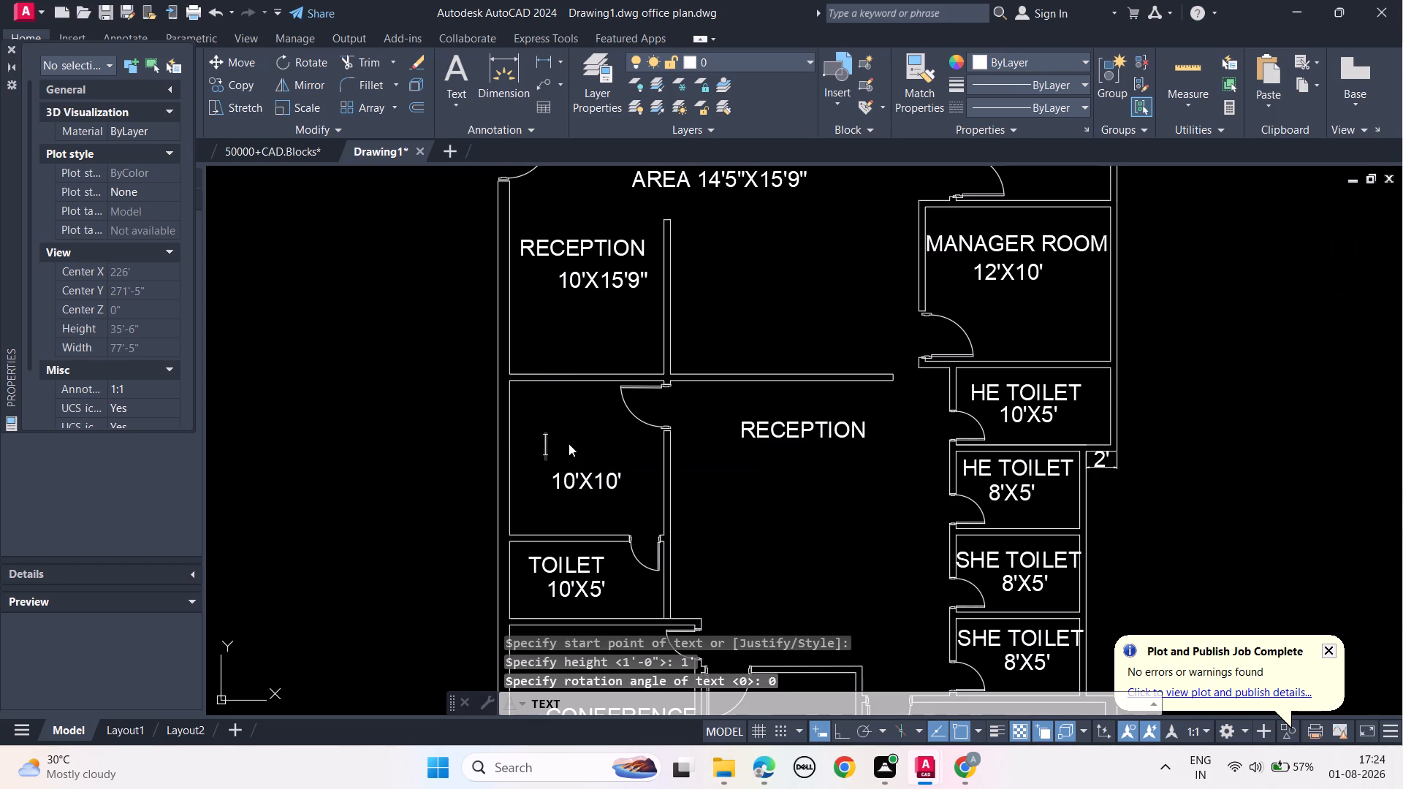
{"action": "type", "text": "DI"}
{"action": "type", "text": "RECTOR"}
{"action": "key", "text": "space"}
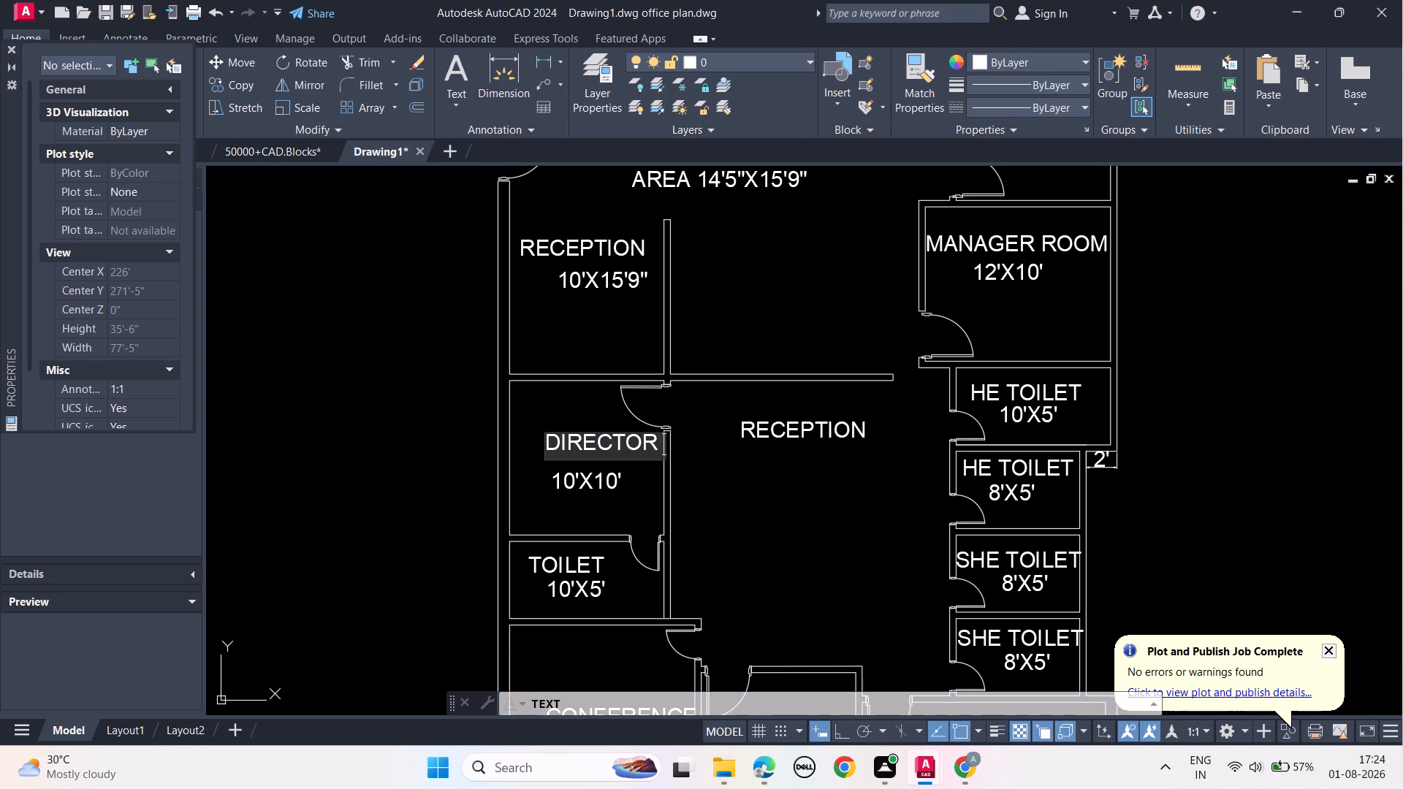
{"action": "key", "text": "Return"}
{"action": "type", "text": "ROOM"}
{"action": "key", "text": "Return"}
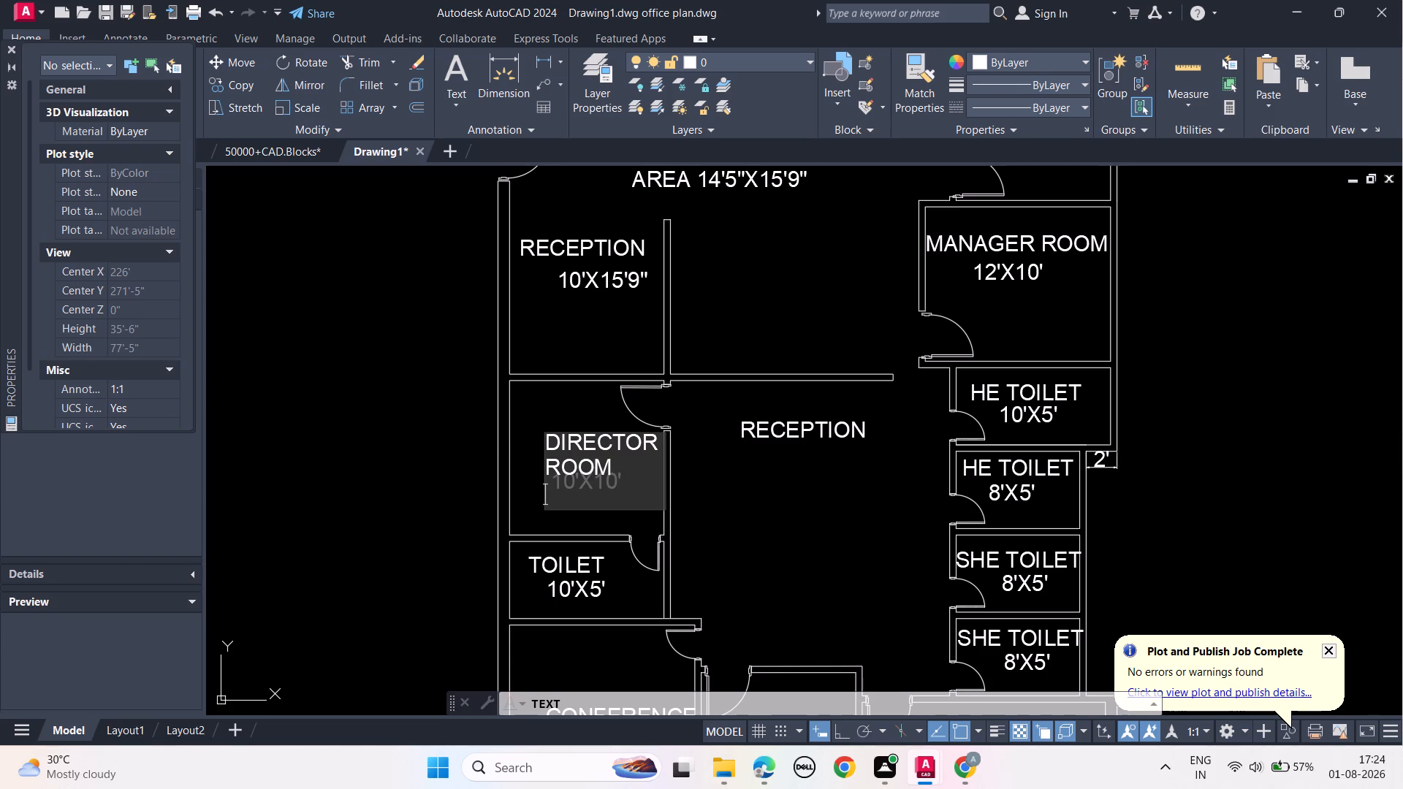
{"action": "key", "text": "Return"}
{"action": "key", "text": "Escape"}
{"action": "key", "text": "Escape"}
Move the DIRECTOR text about 1' north within its room.
{"action": "left_click", "coordinate": [570, 443]}
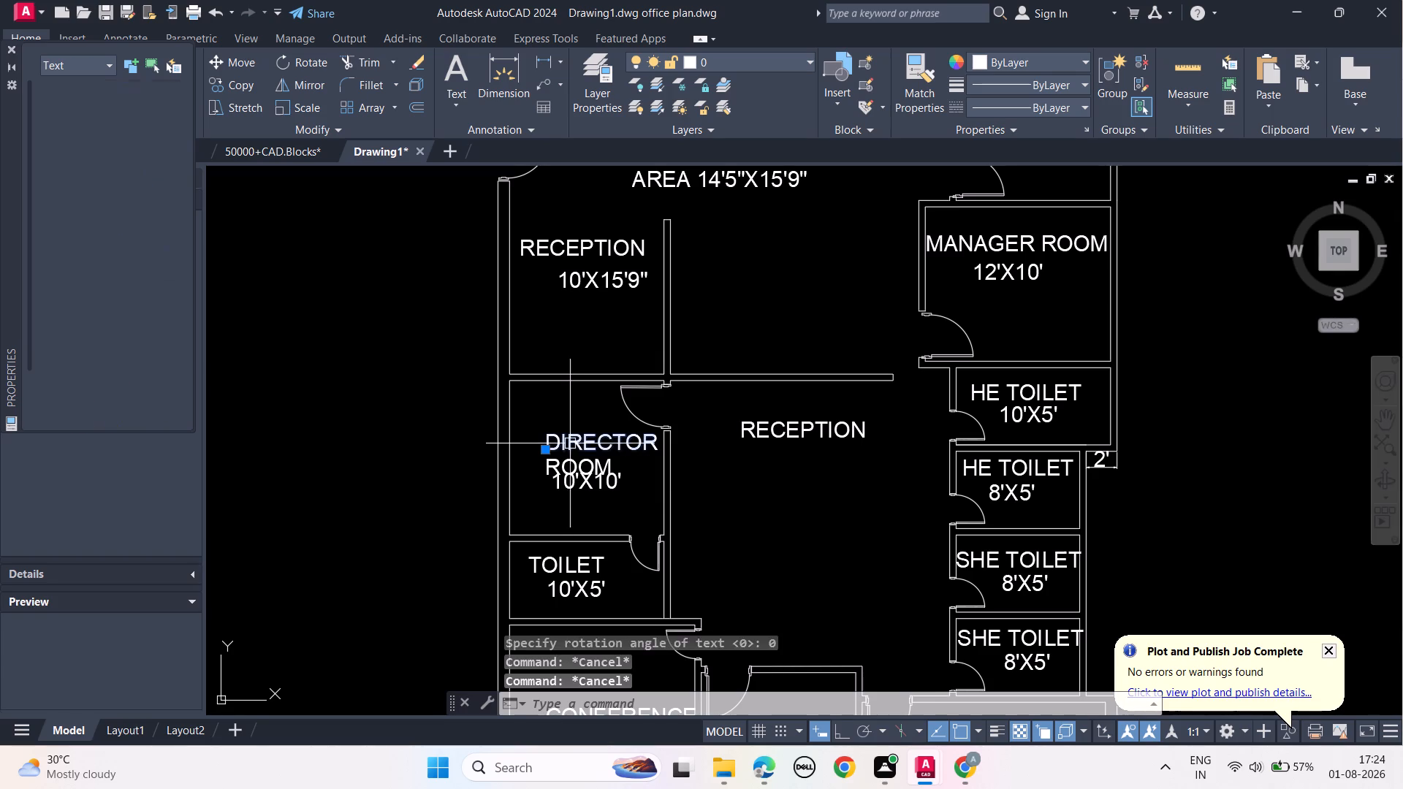
{"action": "left_click", "coordinate": [571, 448]}
{"action": "key", "text": "Escape"}
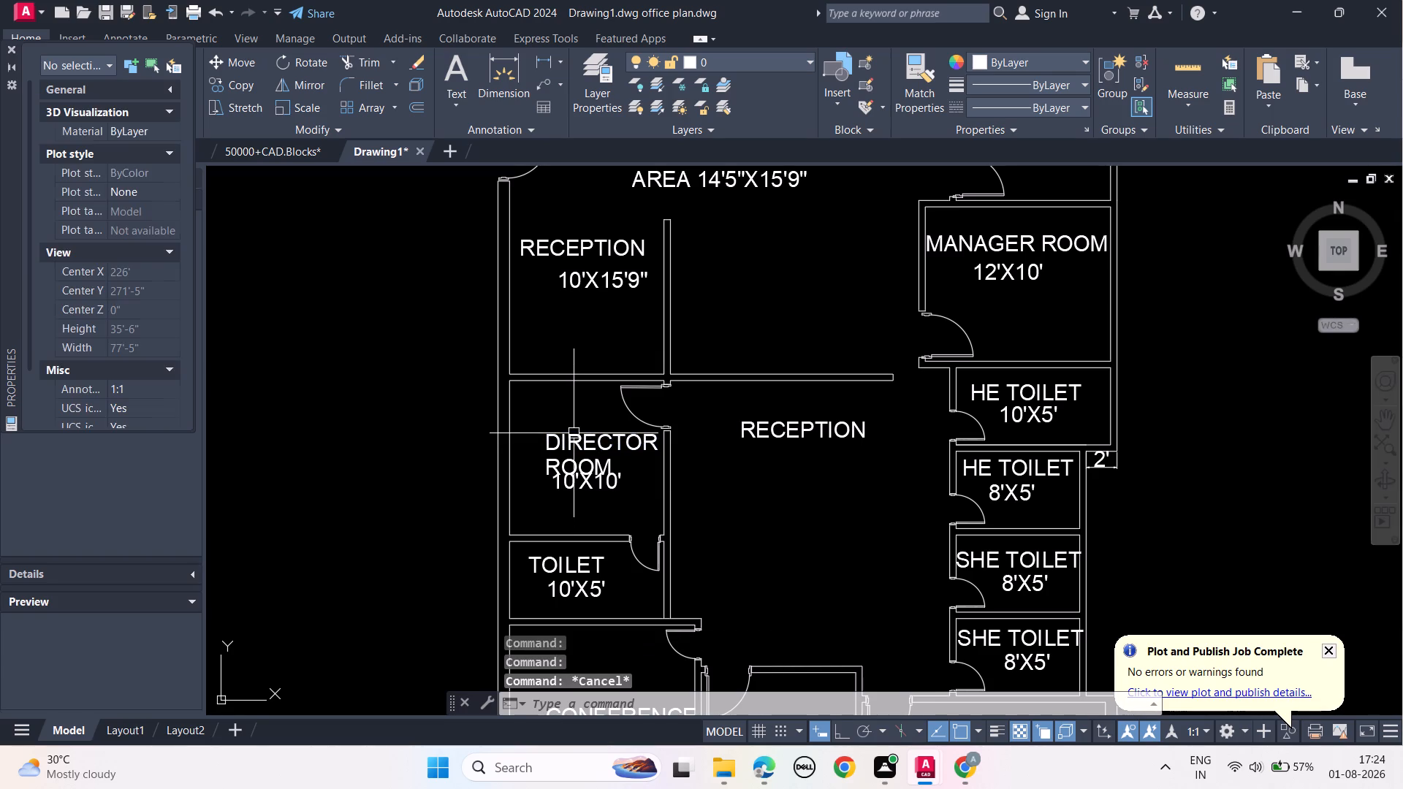
{"action": "key", "text": "Escape"}
{"action": "left_click", "coordinate": [574, 443]}
{"action": "left_click_drag", "start_coordinate": [574, 443], "coordinate": [566, 425]}
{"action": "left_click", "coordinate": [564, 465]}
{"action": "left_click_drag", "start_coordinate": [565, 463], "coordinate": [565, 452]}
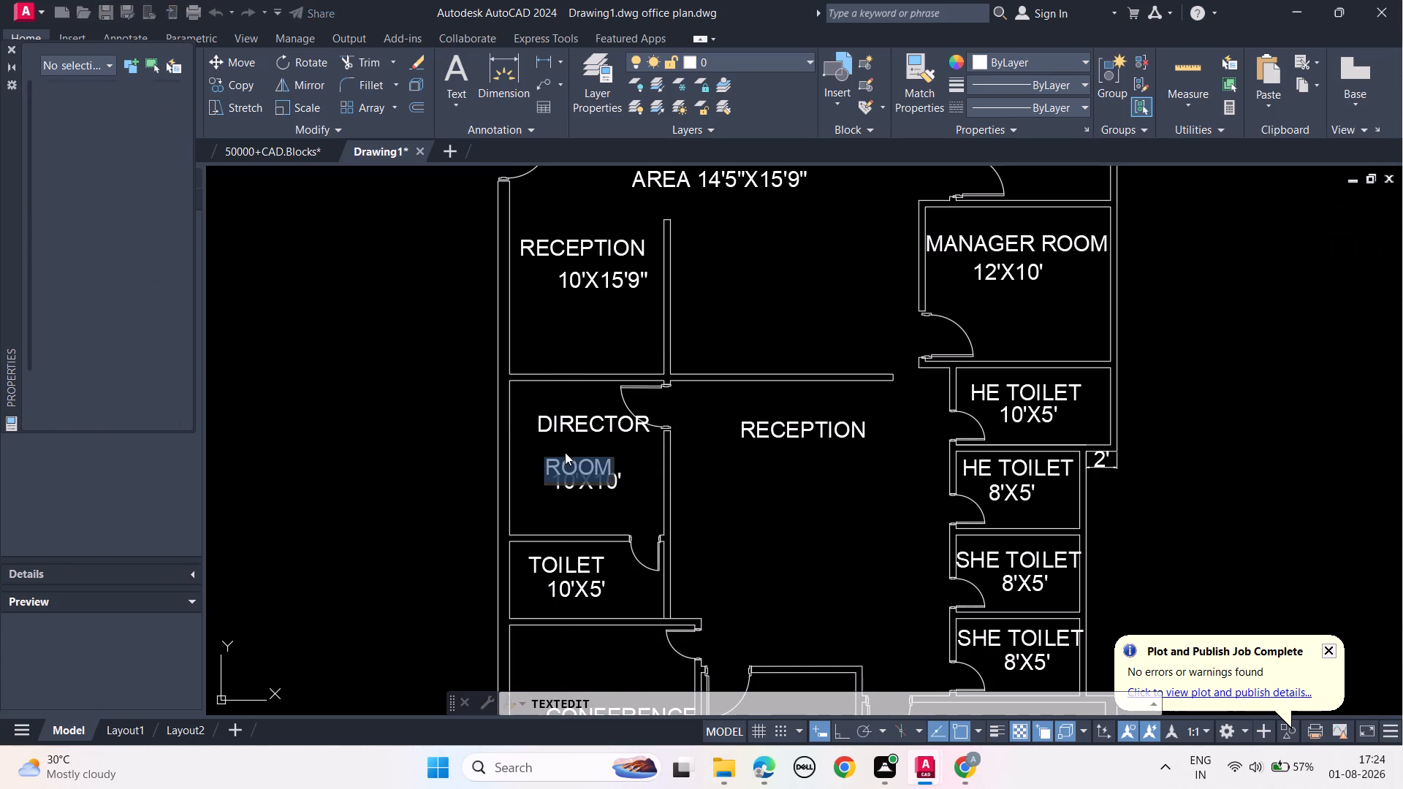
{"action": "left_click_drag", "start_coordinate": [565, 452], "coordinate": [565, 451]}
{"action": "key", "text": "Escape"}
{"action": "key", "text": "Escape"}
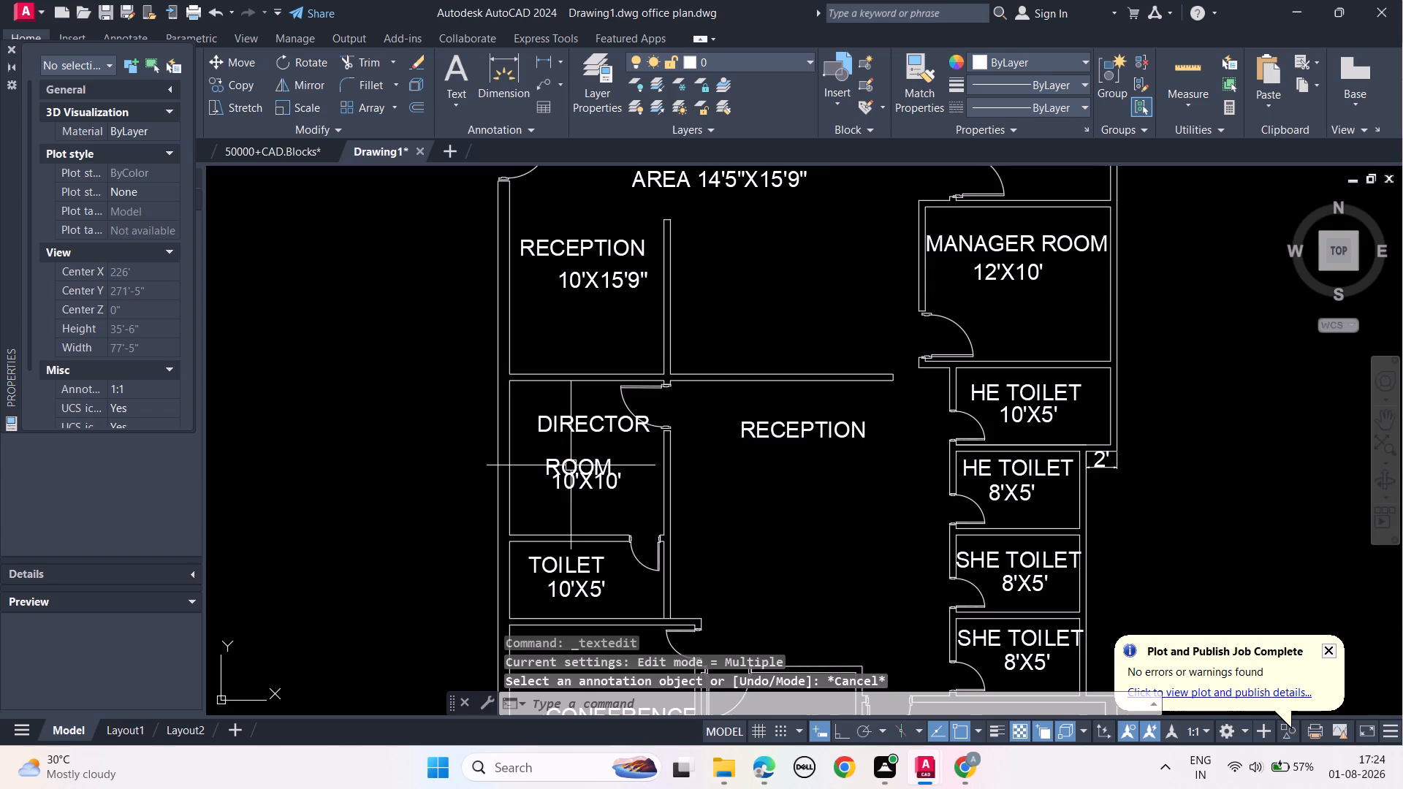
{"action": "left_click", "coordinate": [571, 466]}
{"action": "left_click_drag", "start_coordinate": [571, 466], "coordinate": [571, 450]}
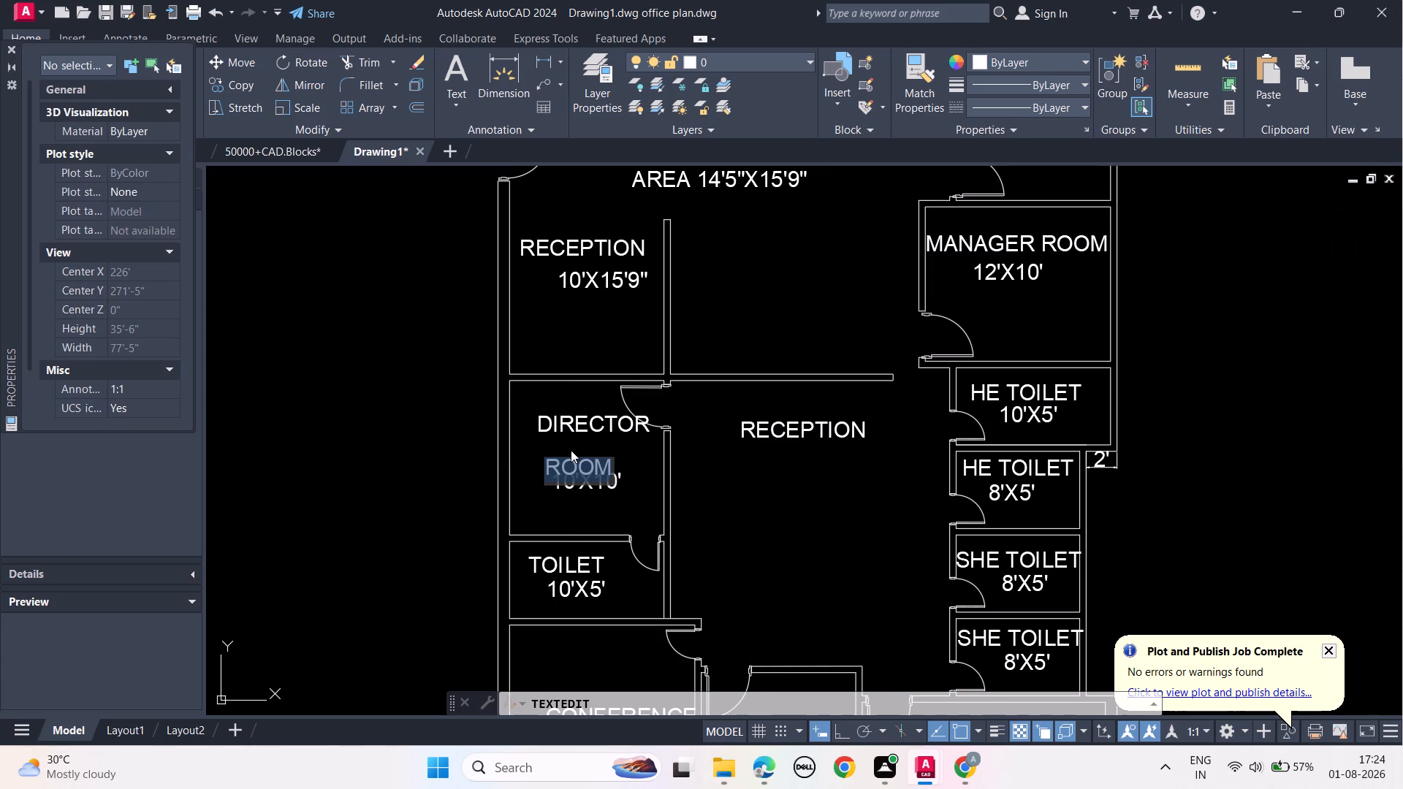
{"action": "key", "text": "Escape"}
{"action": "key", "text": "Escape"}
Move the ROOM text about 1' north so it sits between DIRECTOR and the 10'X10' label.
{"action": "left_click", "coordinate": [560, 468]}
{"action": "left_click", "coordinate": [547, 476]}
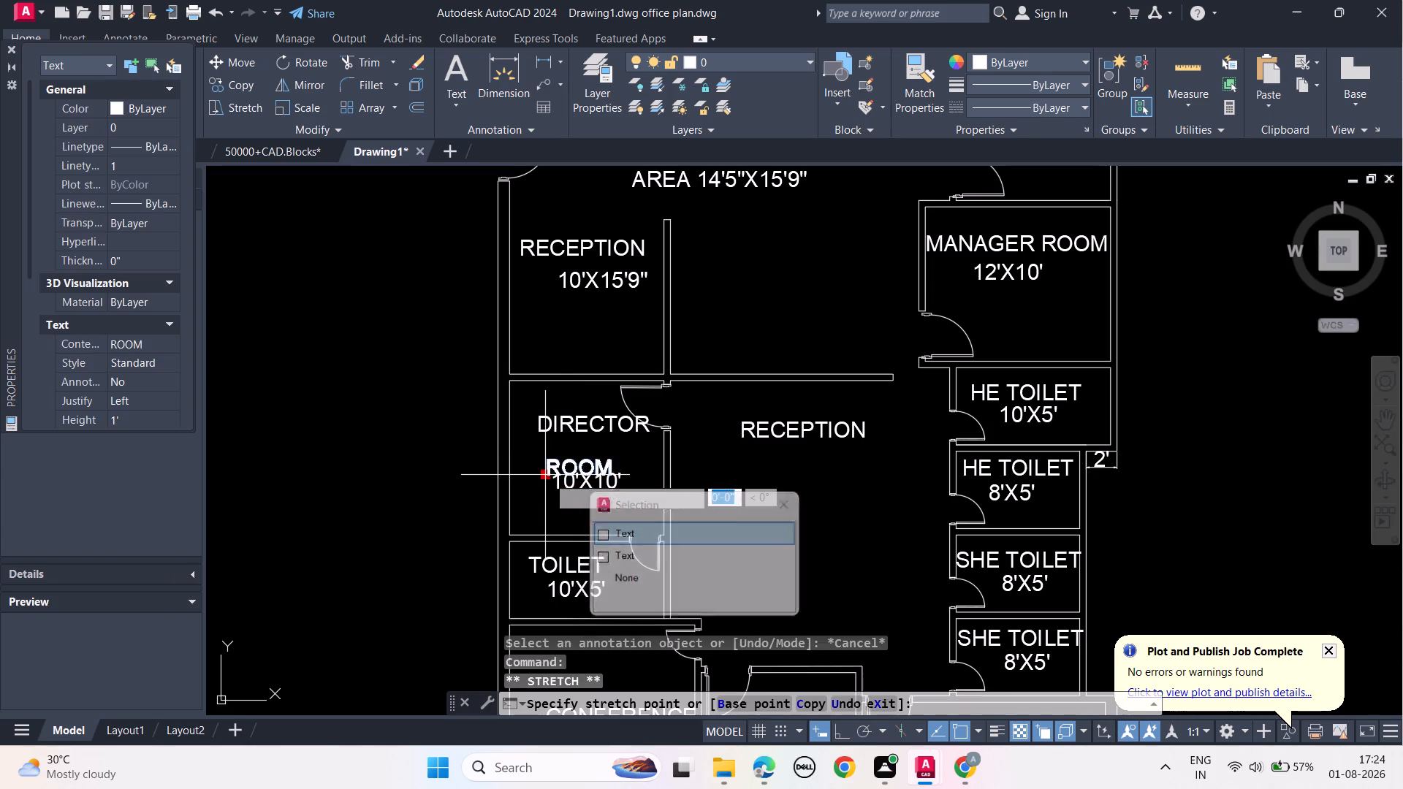
{"action": "left_click", "coordinate": [547, 457]}
{"action": "key", "text": "Escape"}
{"action": "key", "text": "Escape"}
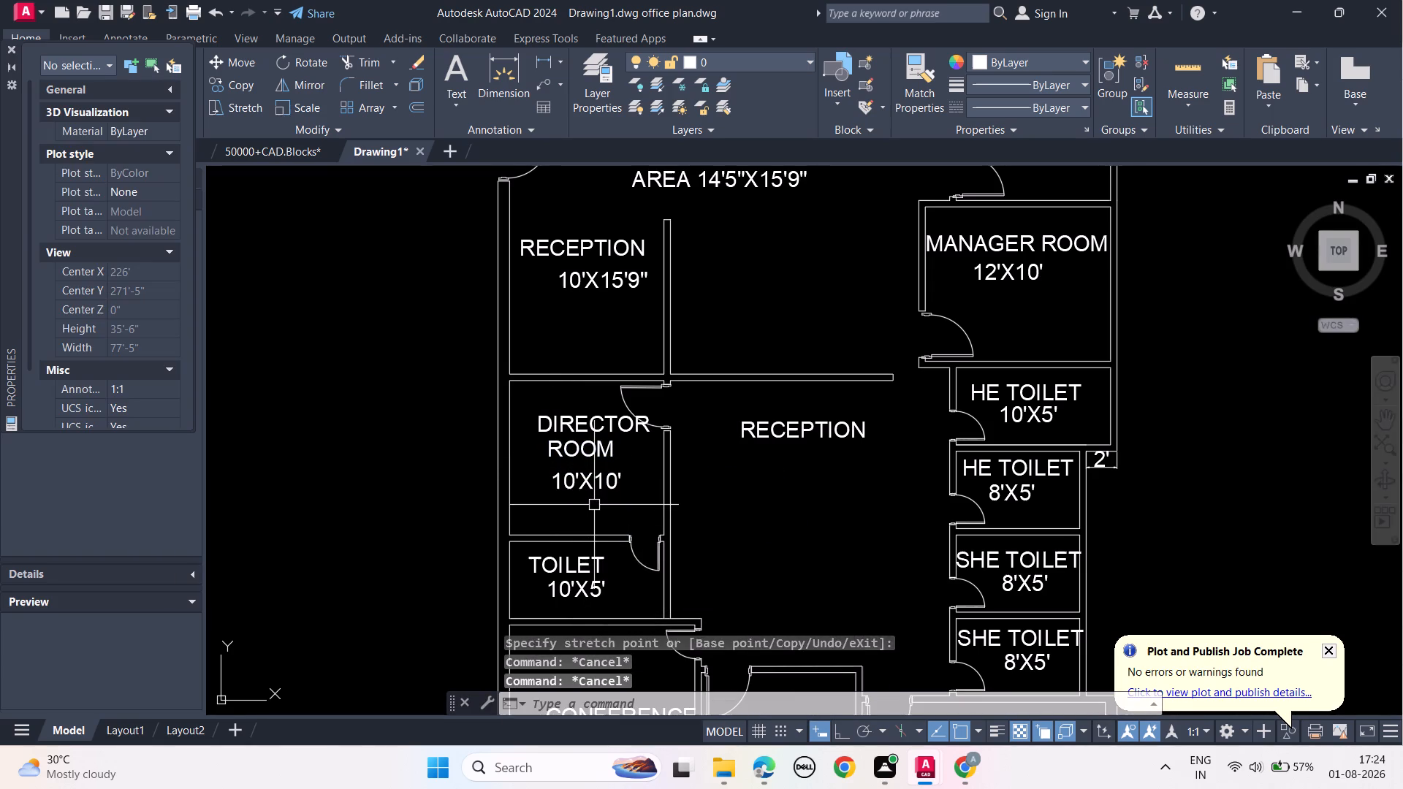
{"action": "key", "text": "Escape"}
{"action": "key", "text": "Escape"}
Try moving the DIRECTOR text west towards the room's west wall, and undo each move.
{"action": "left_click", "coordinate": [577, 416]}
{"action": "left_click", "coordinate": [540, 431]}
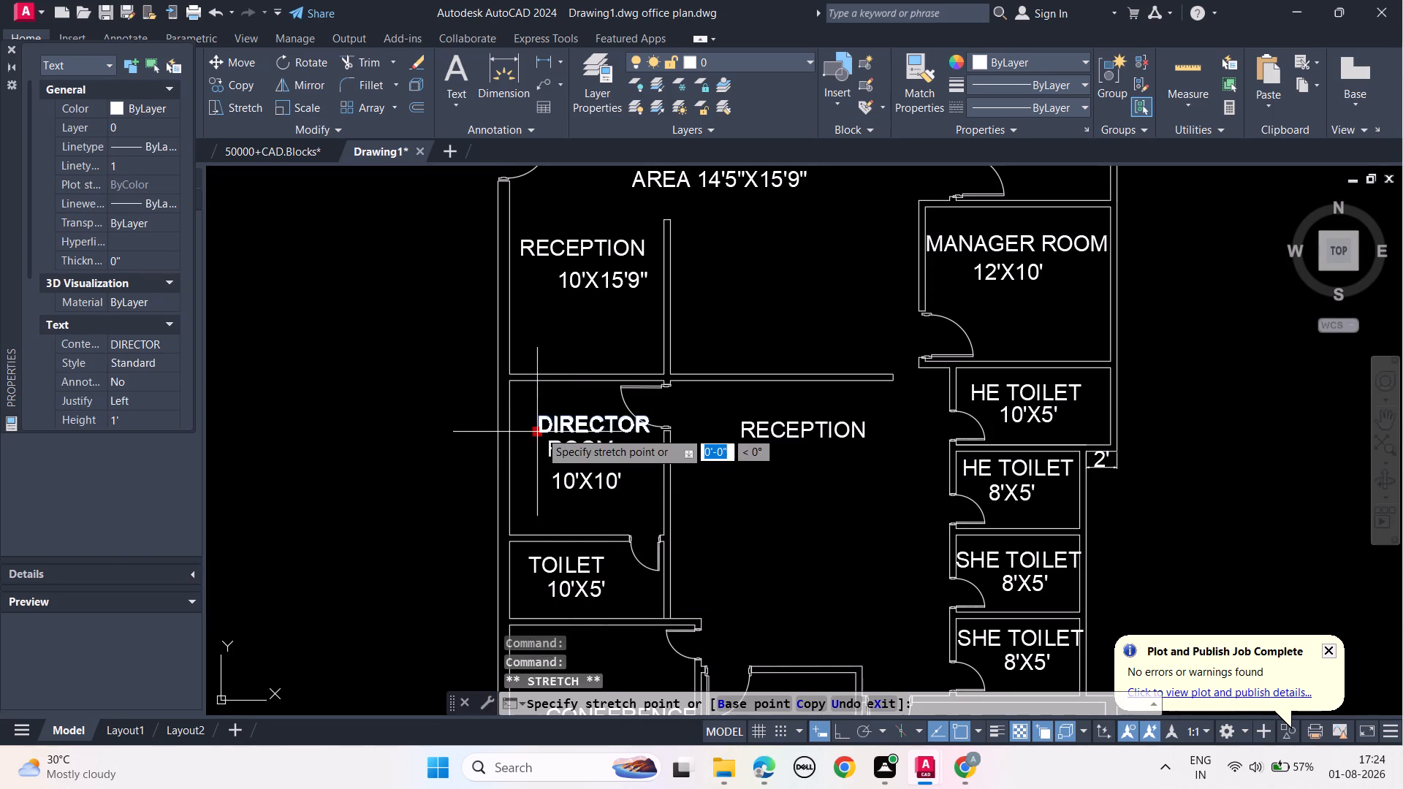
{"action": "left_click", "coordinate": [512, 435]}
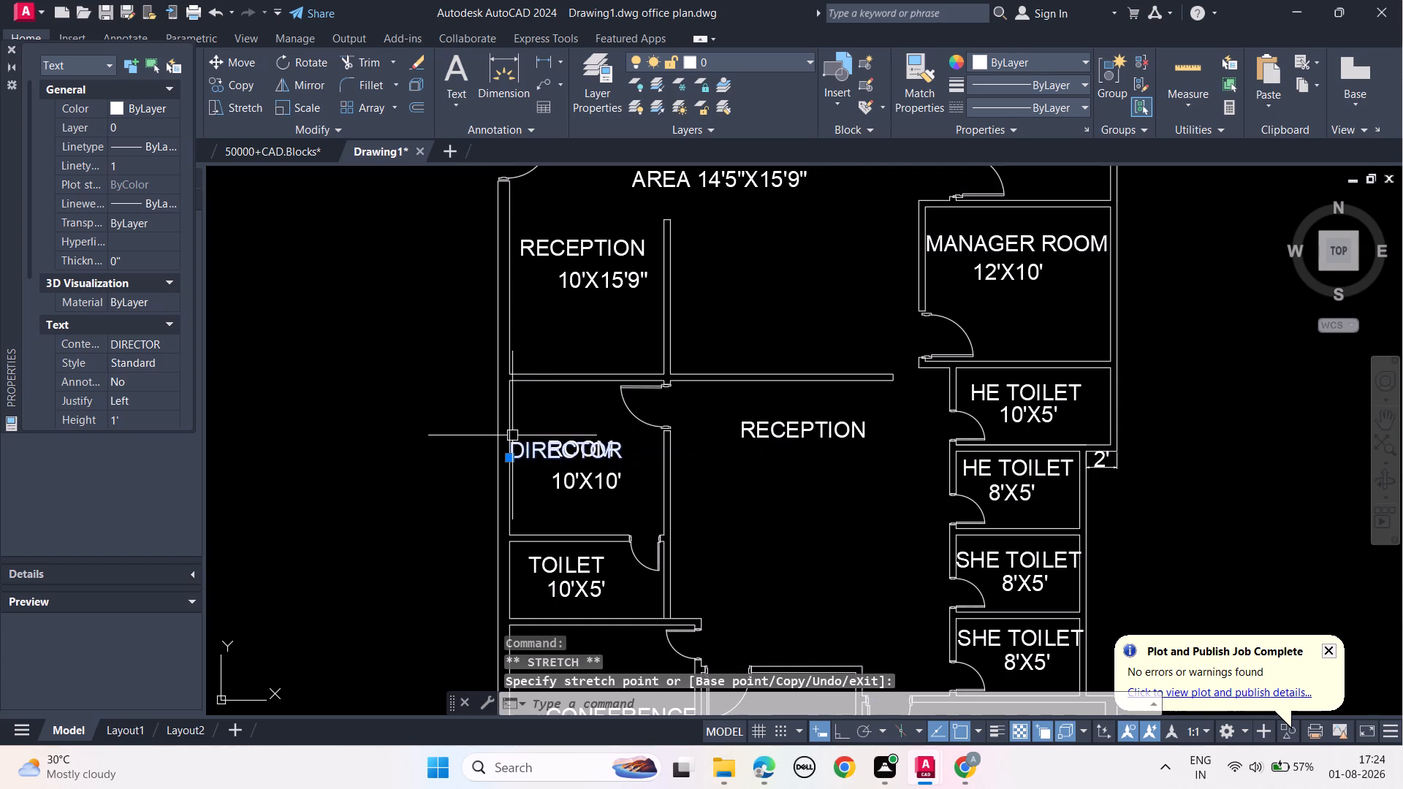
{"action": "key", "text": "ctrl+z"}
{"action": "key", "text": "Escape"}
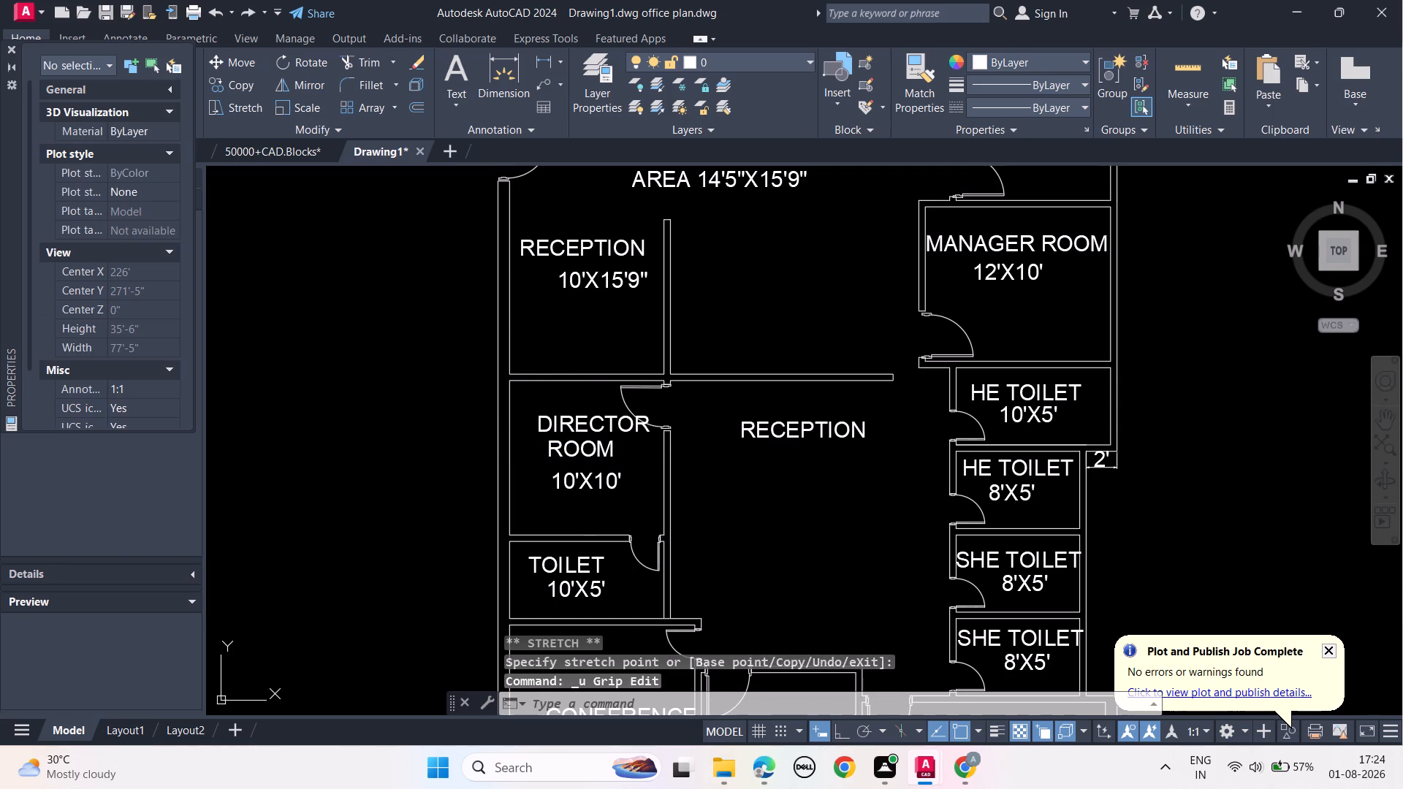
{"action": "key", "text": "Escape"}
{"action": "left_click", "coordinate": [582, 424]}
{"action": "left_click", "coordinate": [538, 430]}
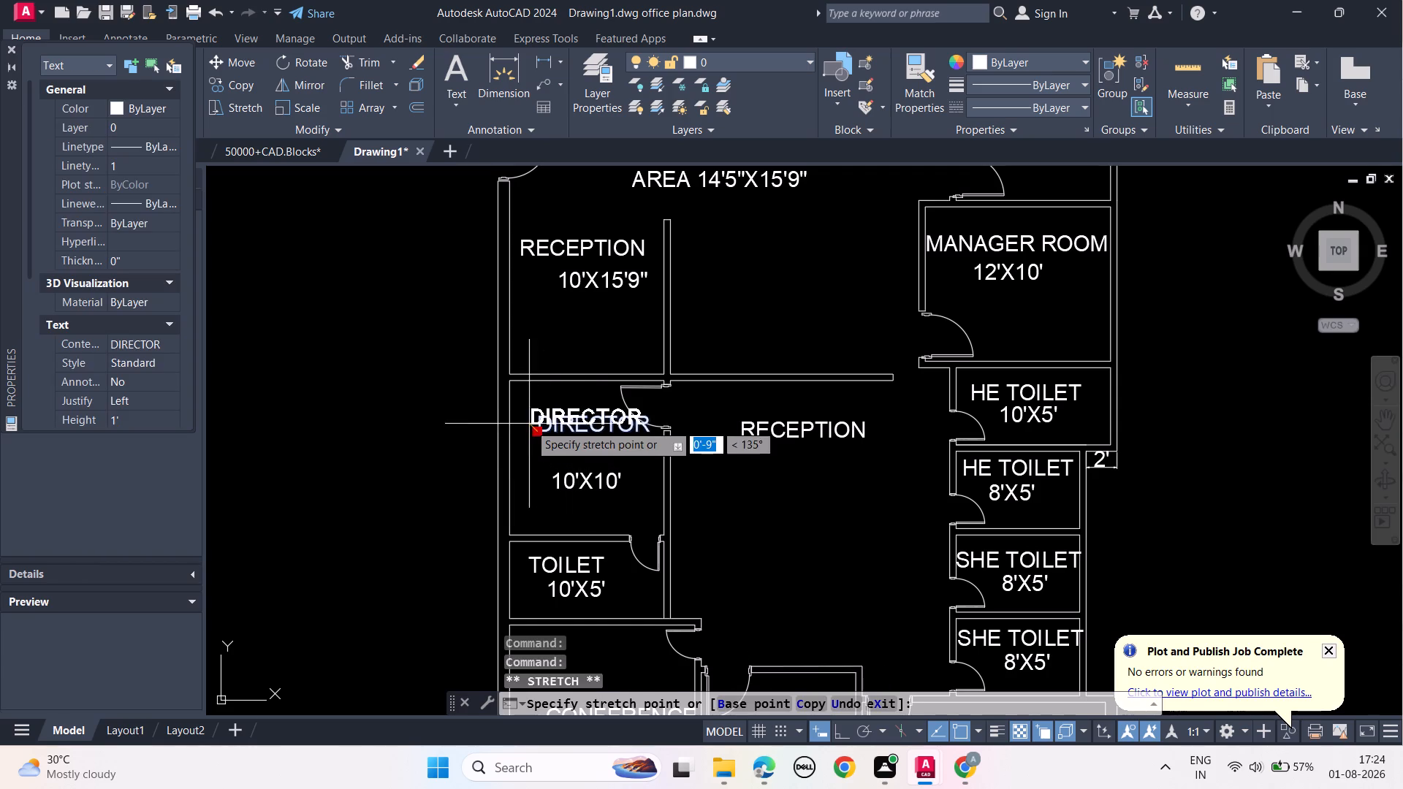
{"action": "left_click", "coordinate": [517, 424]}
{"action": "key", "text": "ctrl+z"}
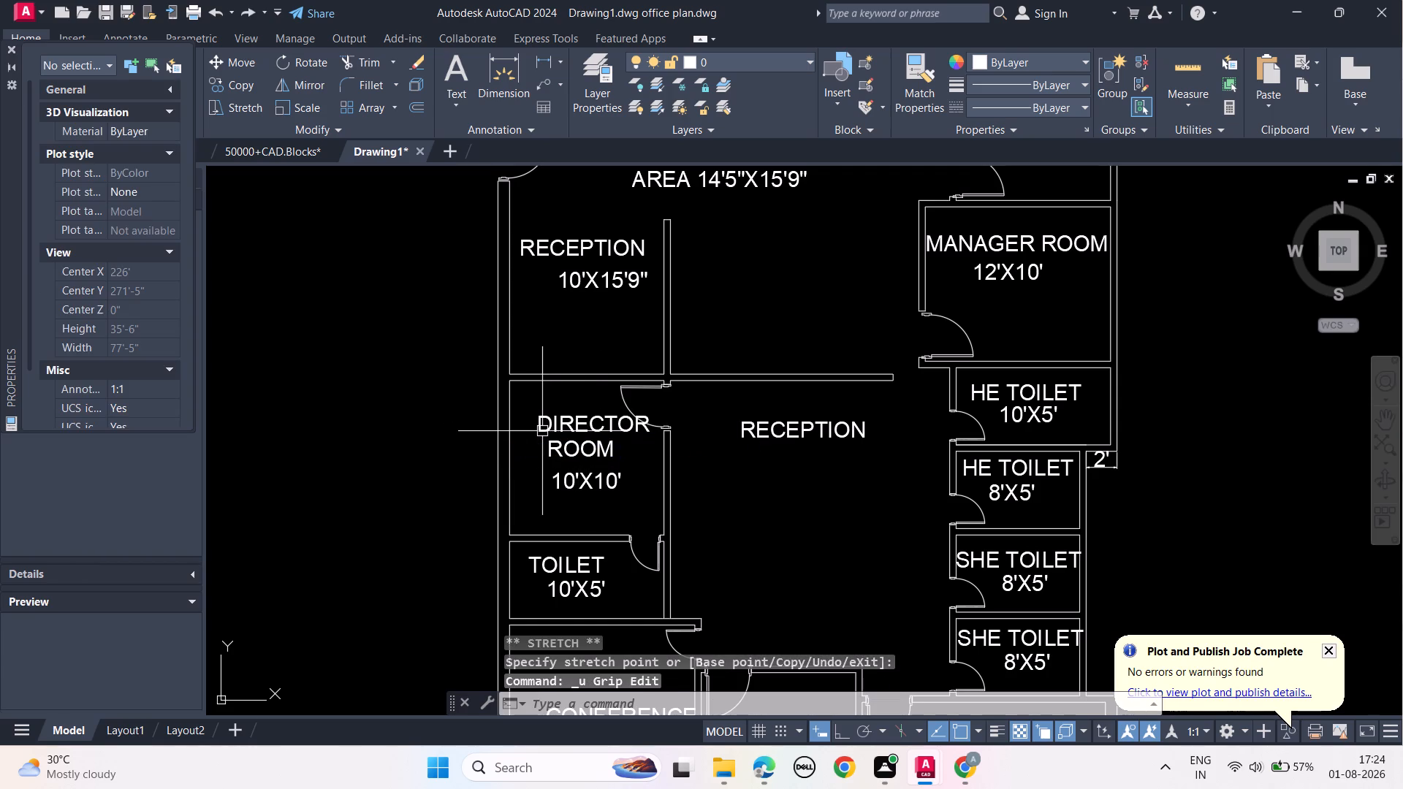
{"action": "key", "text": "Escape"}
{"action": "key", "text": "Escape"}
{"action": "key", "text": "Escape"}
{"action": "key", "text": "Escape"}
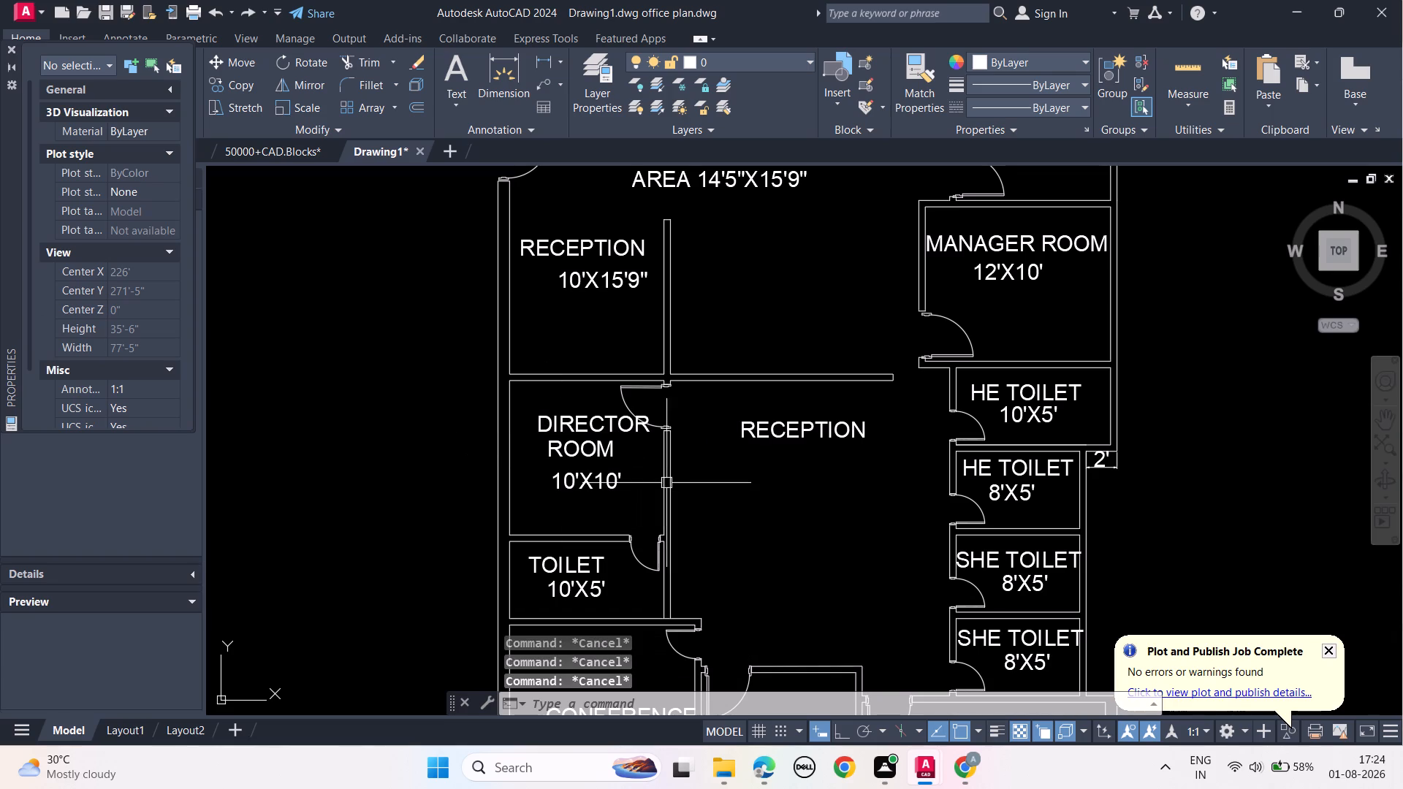
Delete the stray RECEPTION text lying outside the floor plan, east of the building.
{"action": "middle_click_drag", "start_coordinate": [683, 483], "coordinate": [625, 527]}
{"action": "scroll", "coordinate": [626, 506], "scroll_direction": "down", "scroll_amount": 1}
{"action": "middle_click_drag", "start_coordinate": [683, 573], "coordinate": [615, 412]}
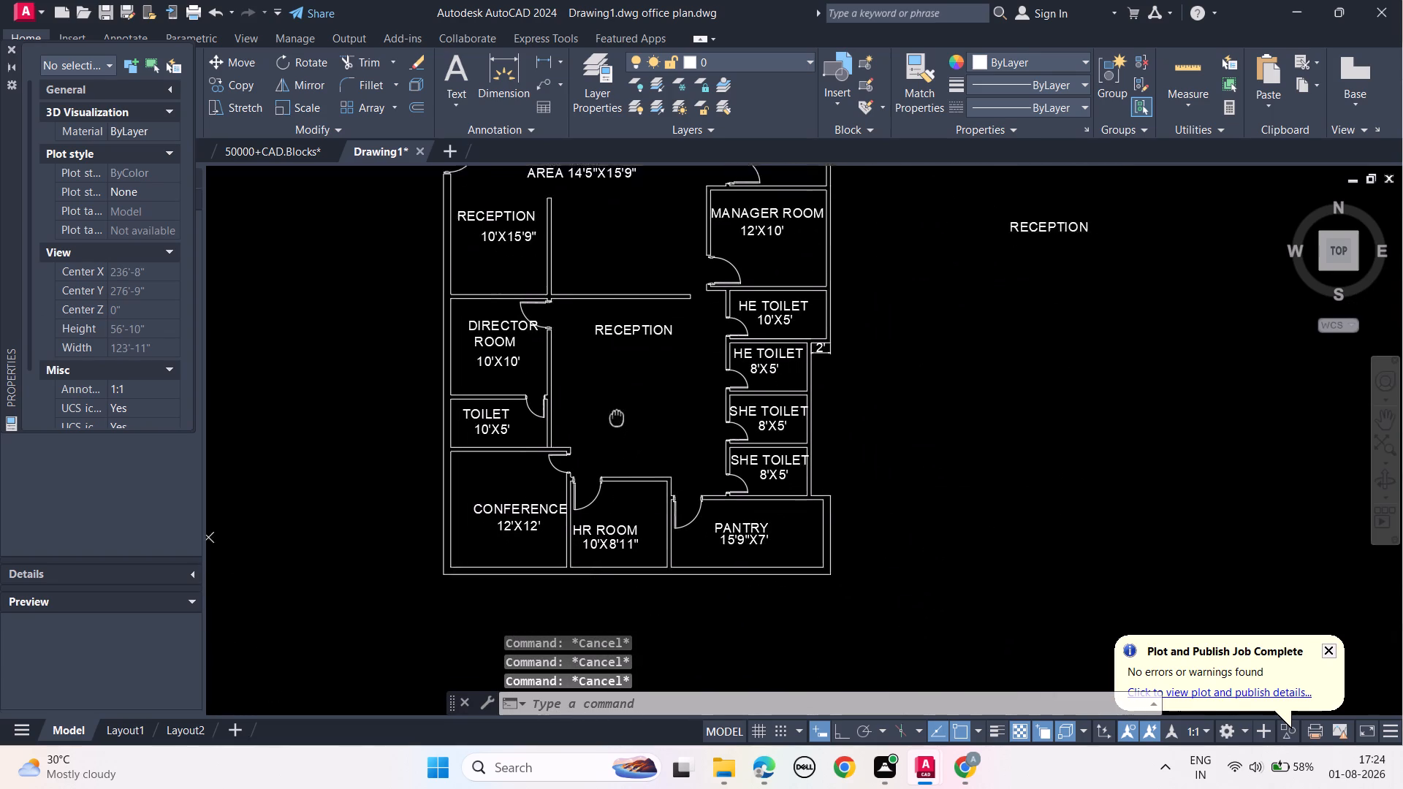
{"action": "middle_click_drag", "start_coordinate": [615, 412], "coordinate": [609, 403]}
{"action": "middle_click_drag", "start_coordinate": [959, 336], "coordinate": [853, 495]}
{"action": "left_click_drag", "start_coordinate": [1028, 451], "coordinate": [973, 392]}
{"action": "left_click", "coordinate": [911, 309]}
{"action": "key", "text": "Delete"}
Save the drawing.
{"action": "key", "text": "ctrl+s"}
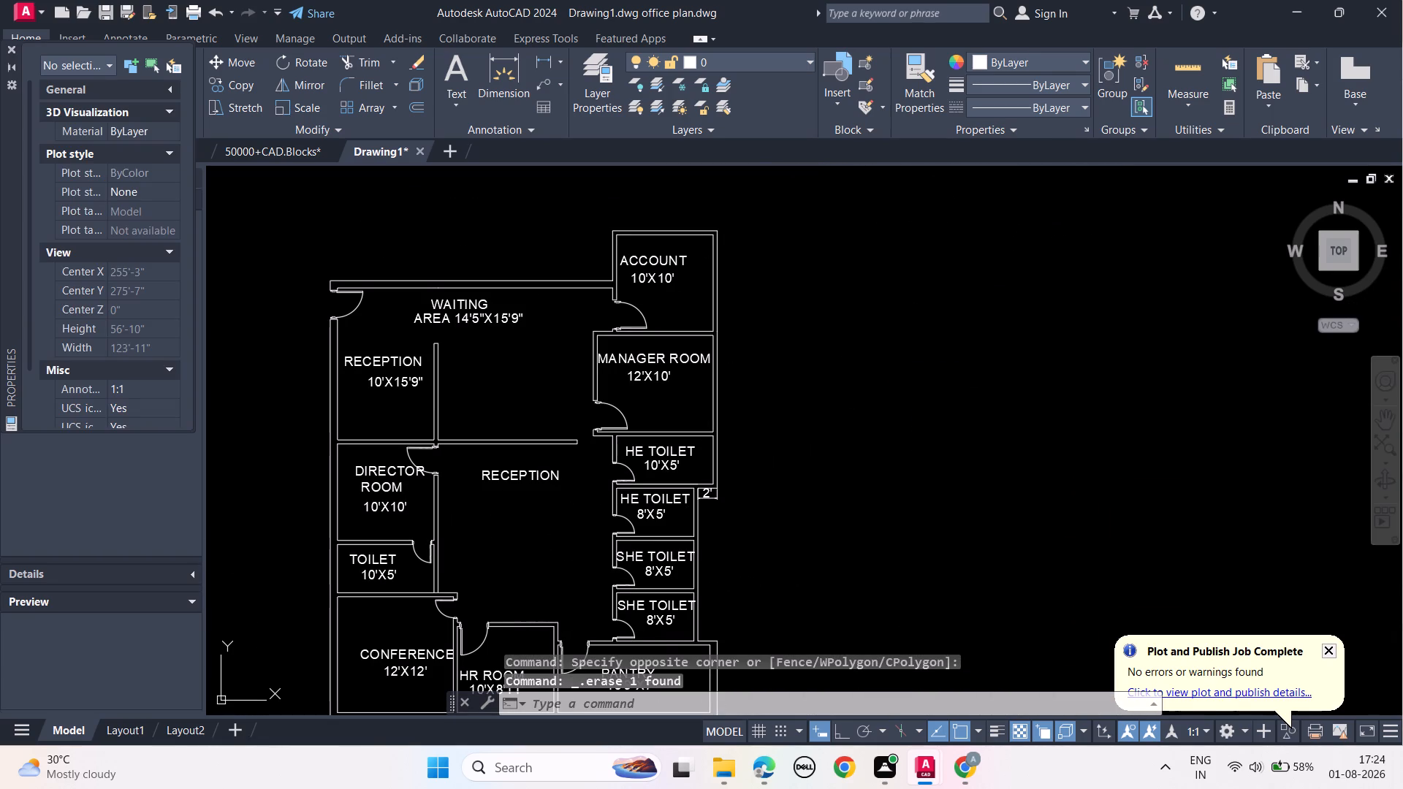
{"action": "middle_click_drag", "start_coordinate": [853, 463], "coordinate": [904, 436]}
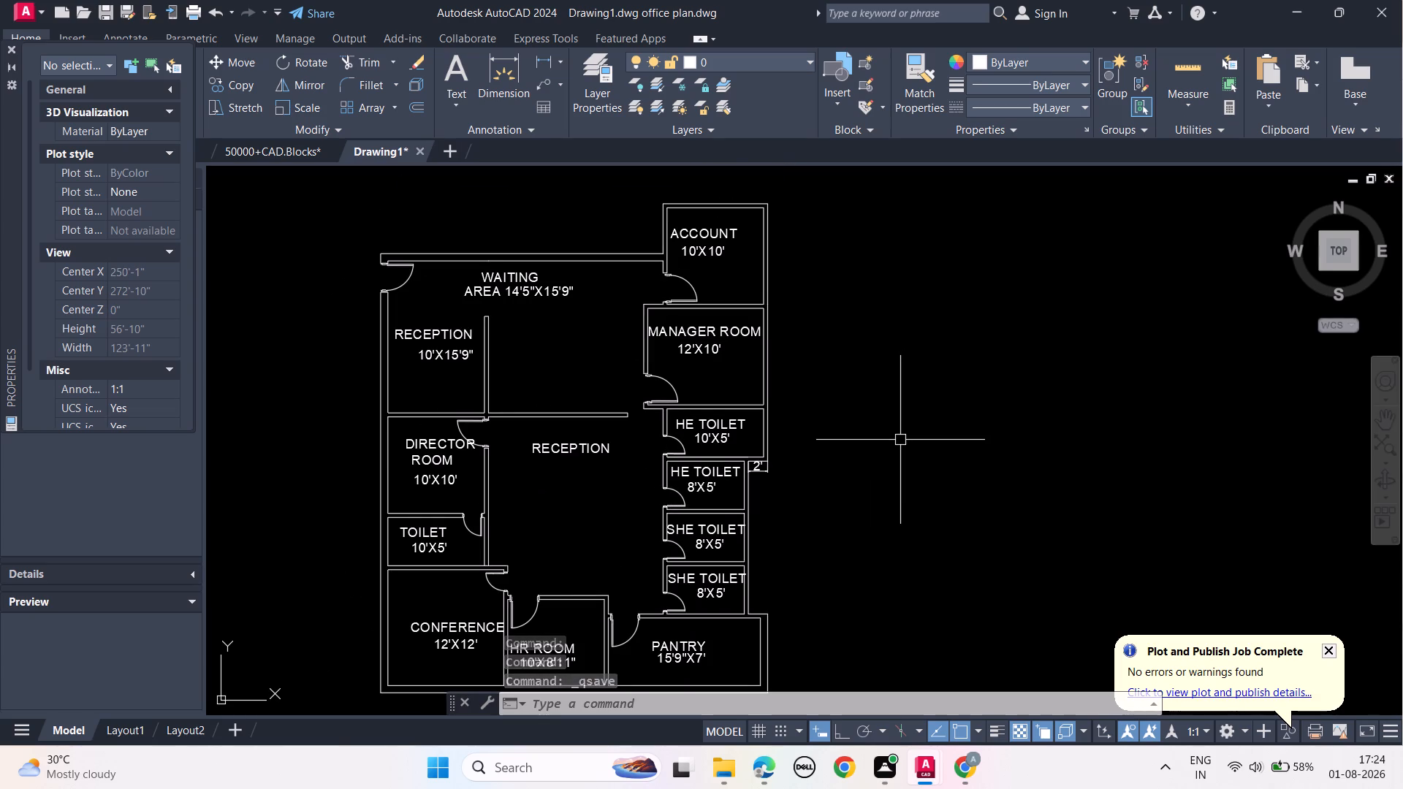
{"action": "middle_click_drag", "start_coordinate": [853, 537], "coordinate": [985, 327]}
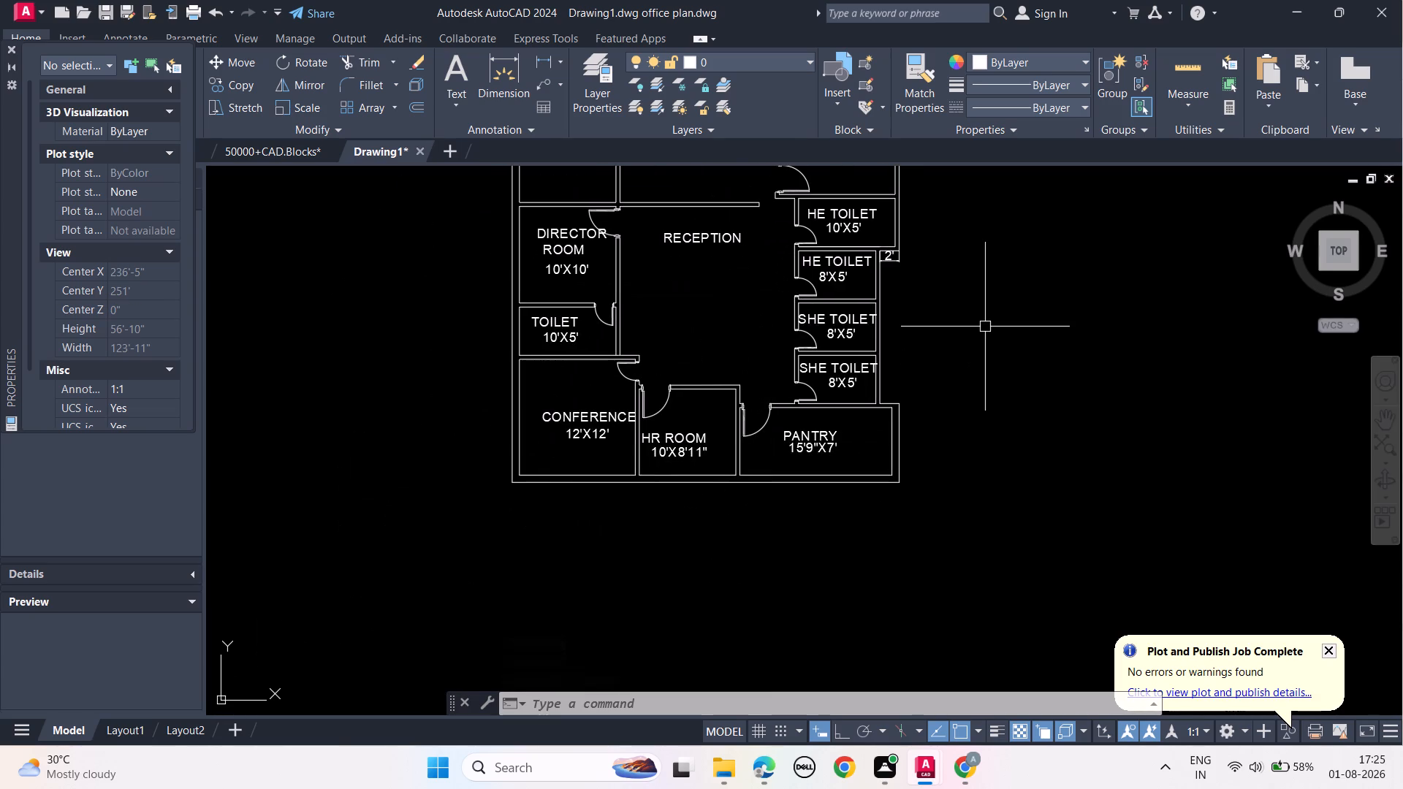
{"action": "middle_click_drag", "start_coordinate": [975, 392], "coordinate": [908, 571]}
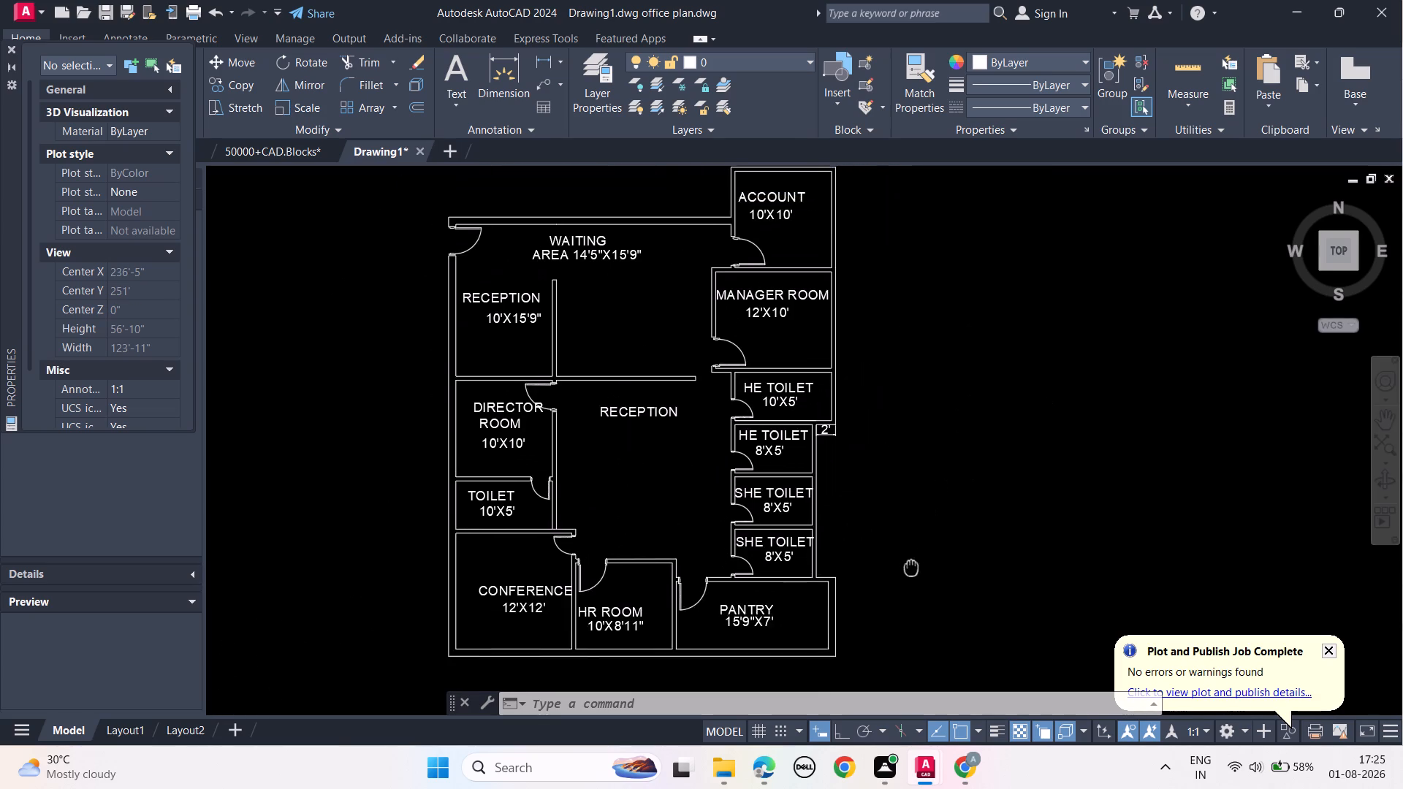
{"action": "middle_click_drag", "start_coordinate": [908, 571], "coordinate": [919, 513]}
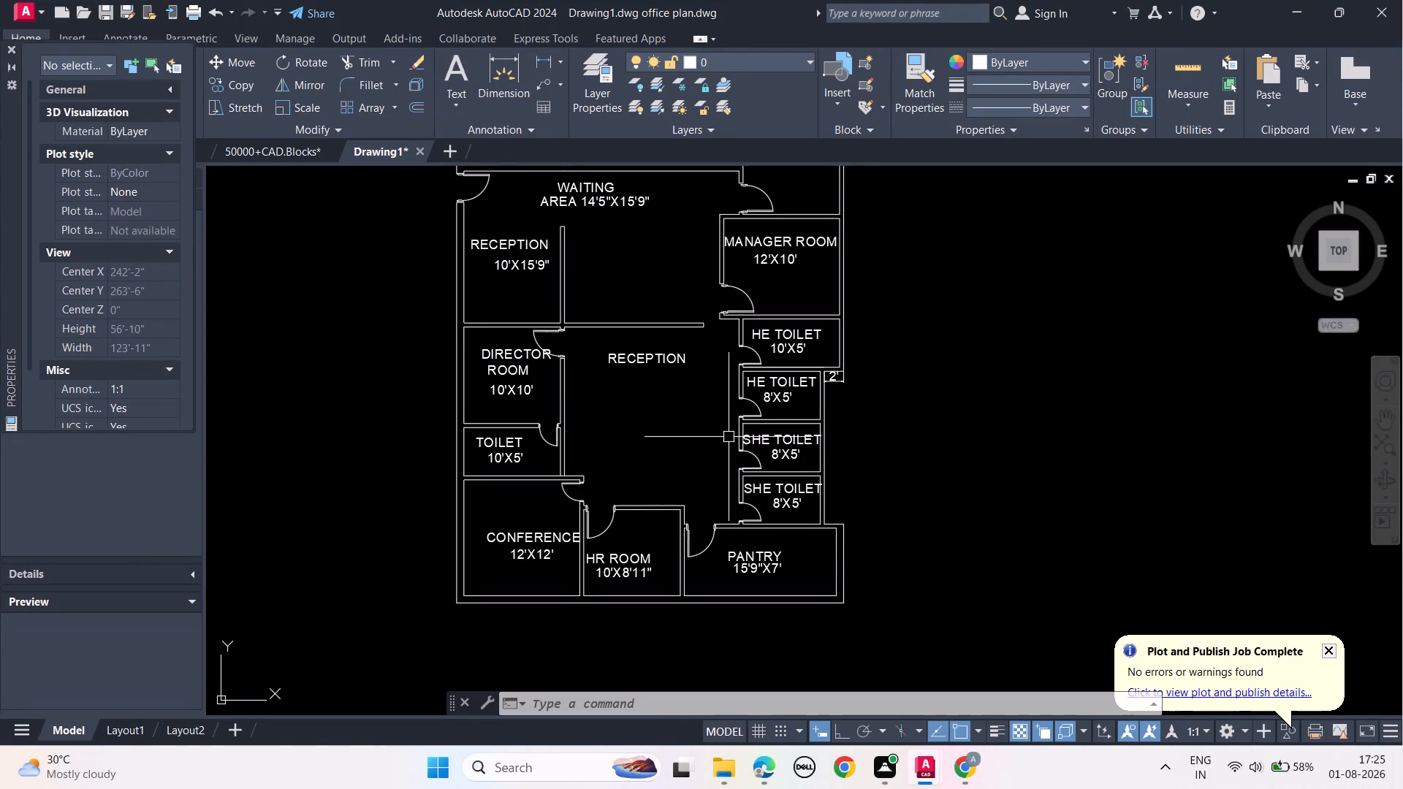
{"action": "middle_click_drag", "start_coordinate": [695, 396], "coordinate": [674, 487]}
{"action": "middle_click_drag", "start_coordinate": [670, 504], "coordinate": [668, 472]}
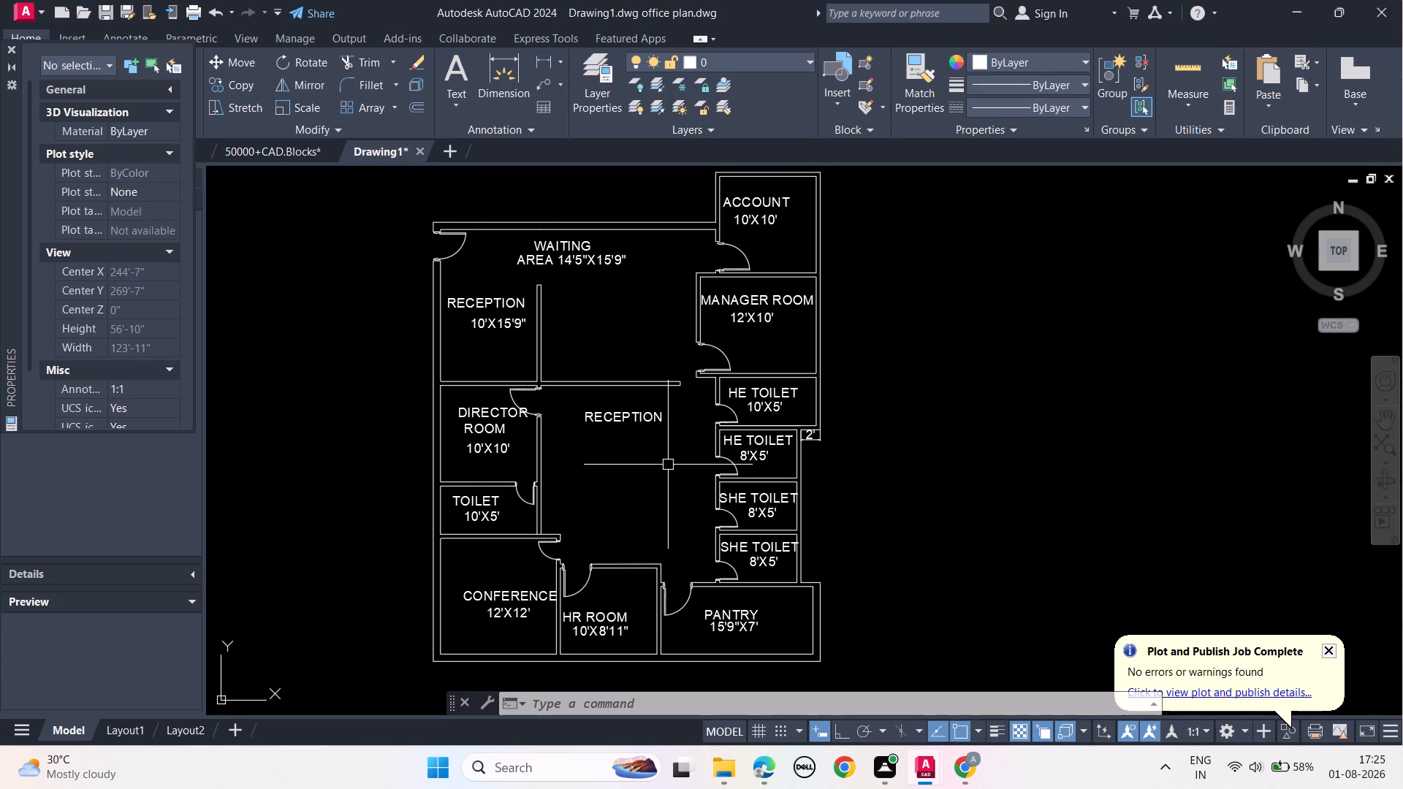
Save the drawing again with the whole floor plan in view.
{"action": "key", "text": "ctrl+s"}
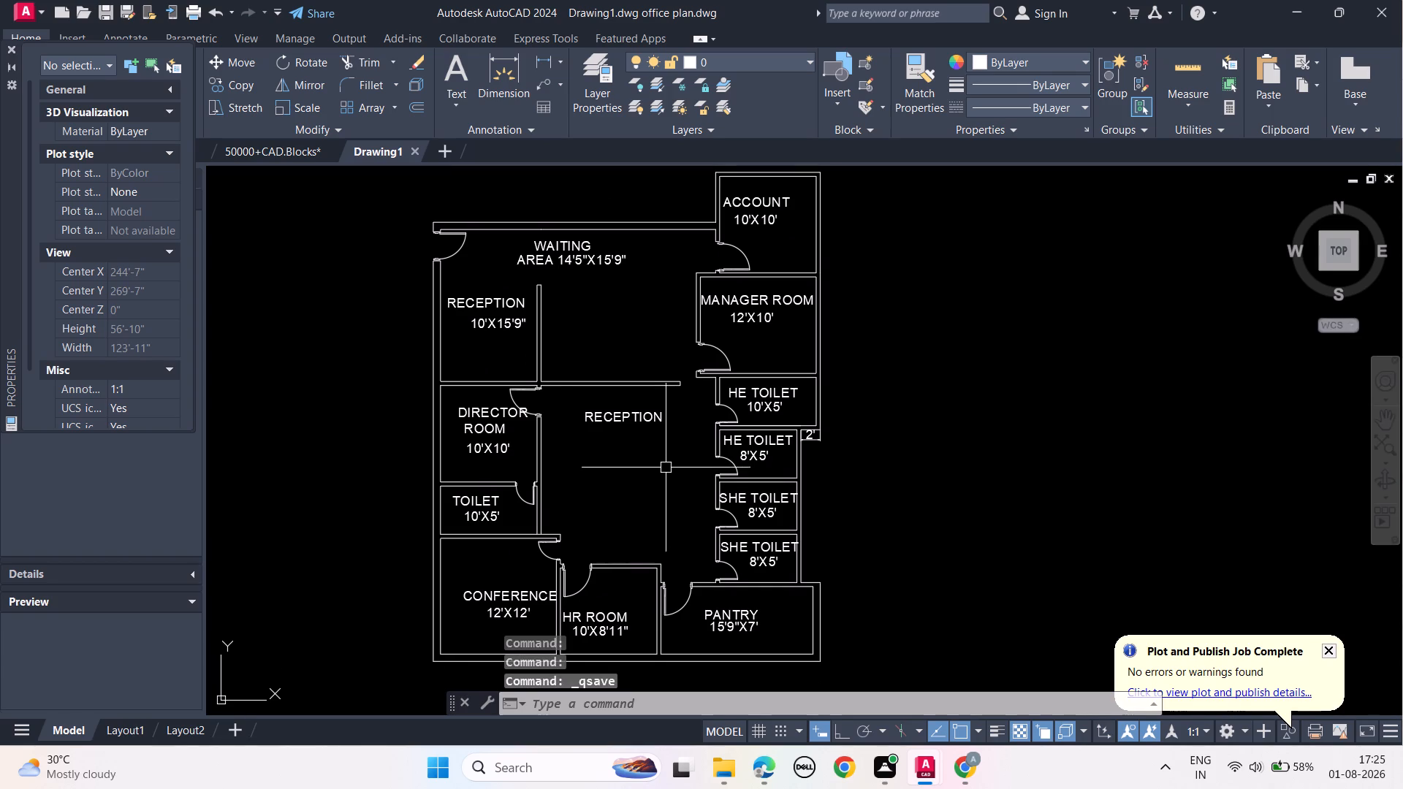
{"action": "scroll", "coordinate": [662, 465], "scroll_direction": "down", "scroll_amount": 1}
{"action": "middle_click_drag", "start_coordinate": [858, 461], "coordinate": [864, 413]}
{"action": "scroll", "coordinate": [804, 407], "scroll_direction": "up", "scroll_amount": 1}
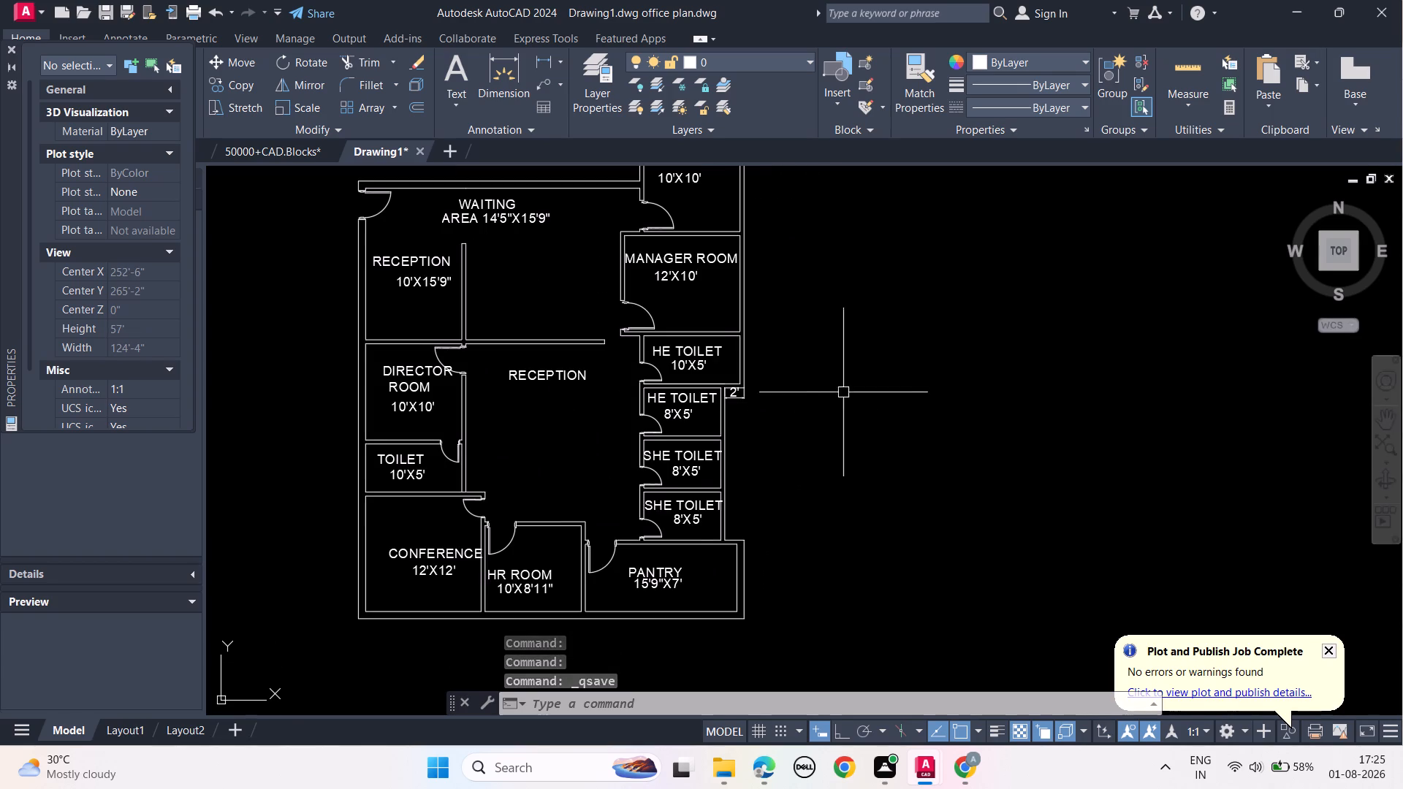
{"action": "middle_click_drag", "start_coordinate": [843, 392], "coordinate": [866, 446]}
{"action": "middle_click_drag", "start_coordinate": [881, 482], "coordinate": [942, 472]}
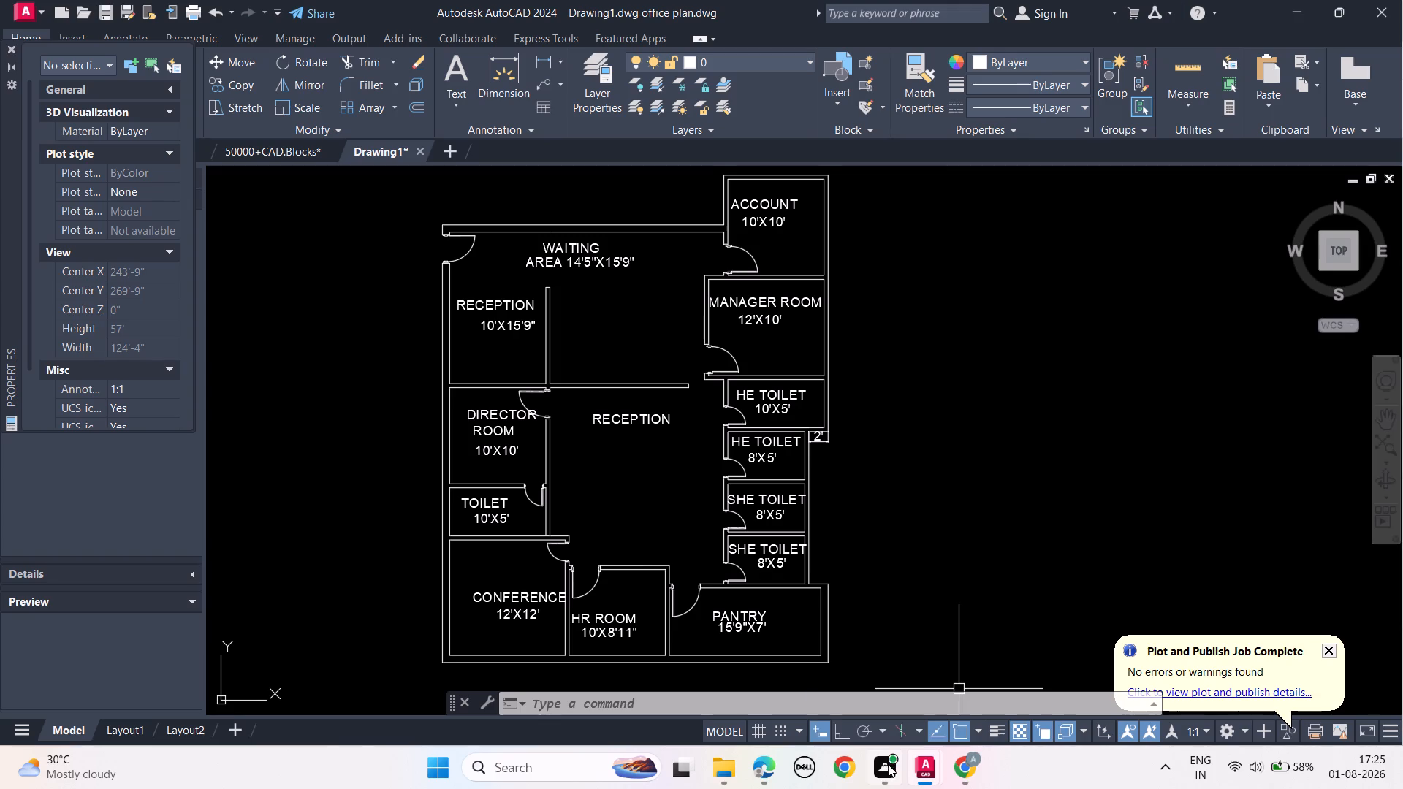
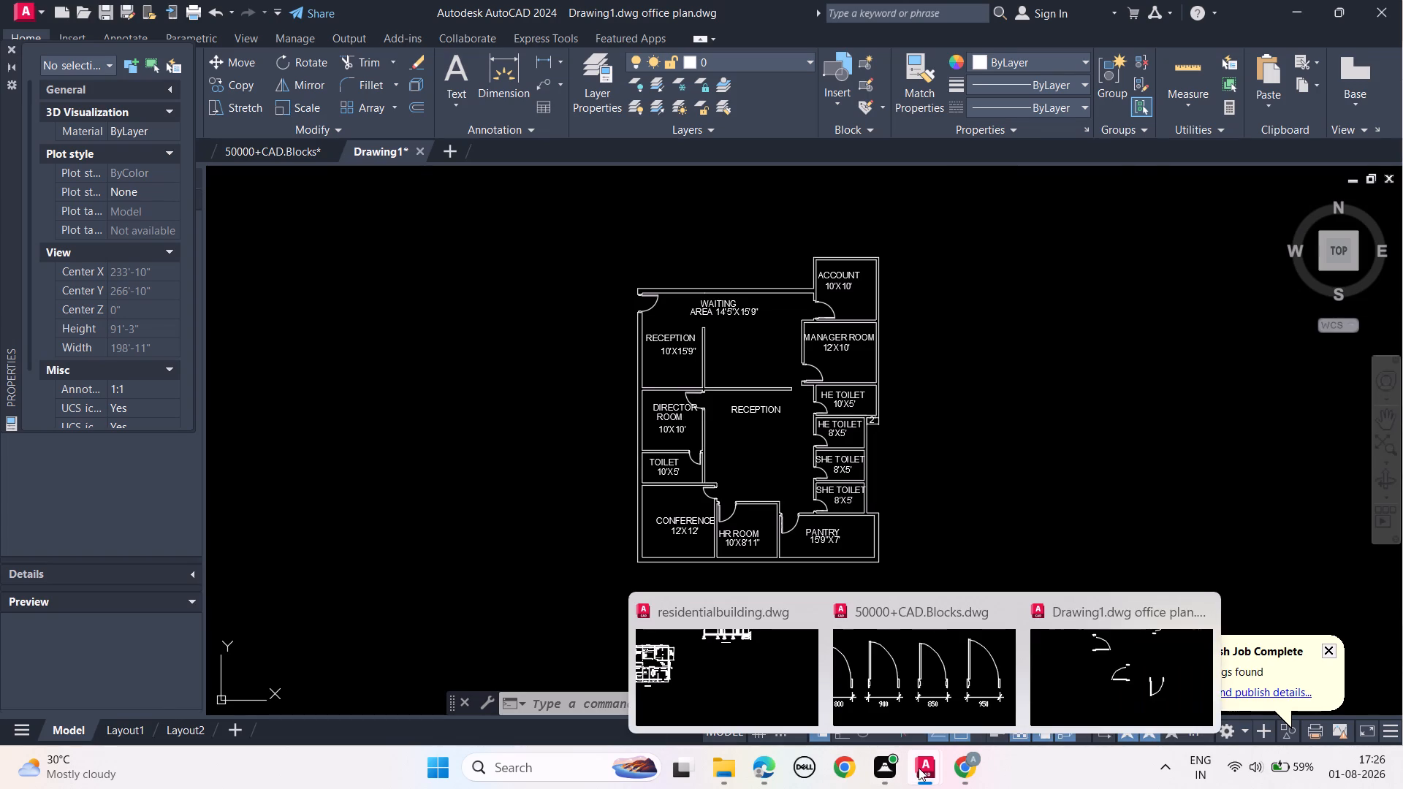
Bring up the office floor plan drawing and close the Properties palette.
{"action": "left_click", "coordinate": [1066, 676]}
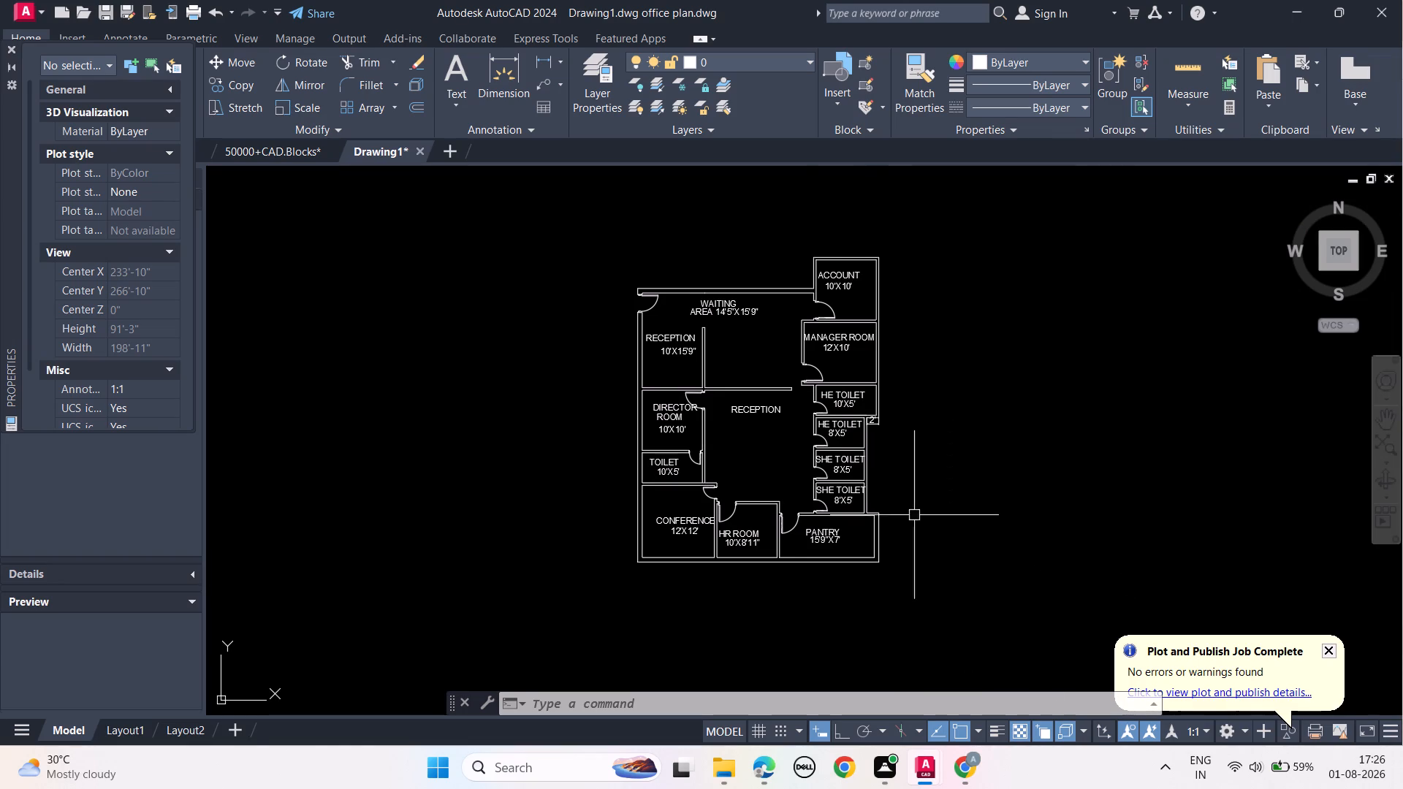
{"action": "scroll", "coordinate": [824, 490], "scroll_direction": "up", "scroll_amount": 1}
{"action": "middle_click_drag", "start_coordinate": [848, 468], "coordinate": [849, 521]}
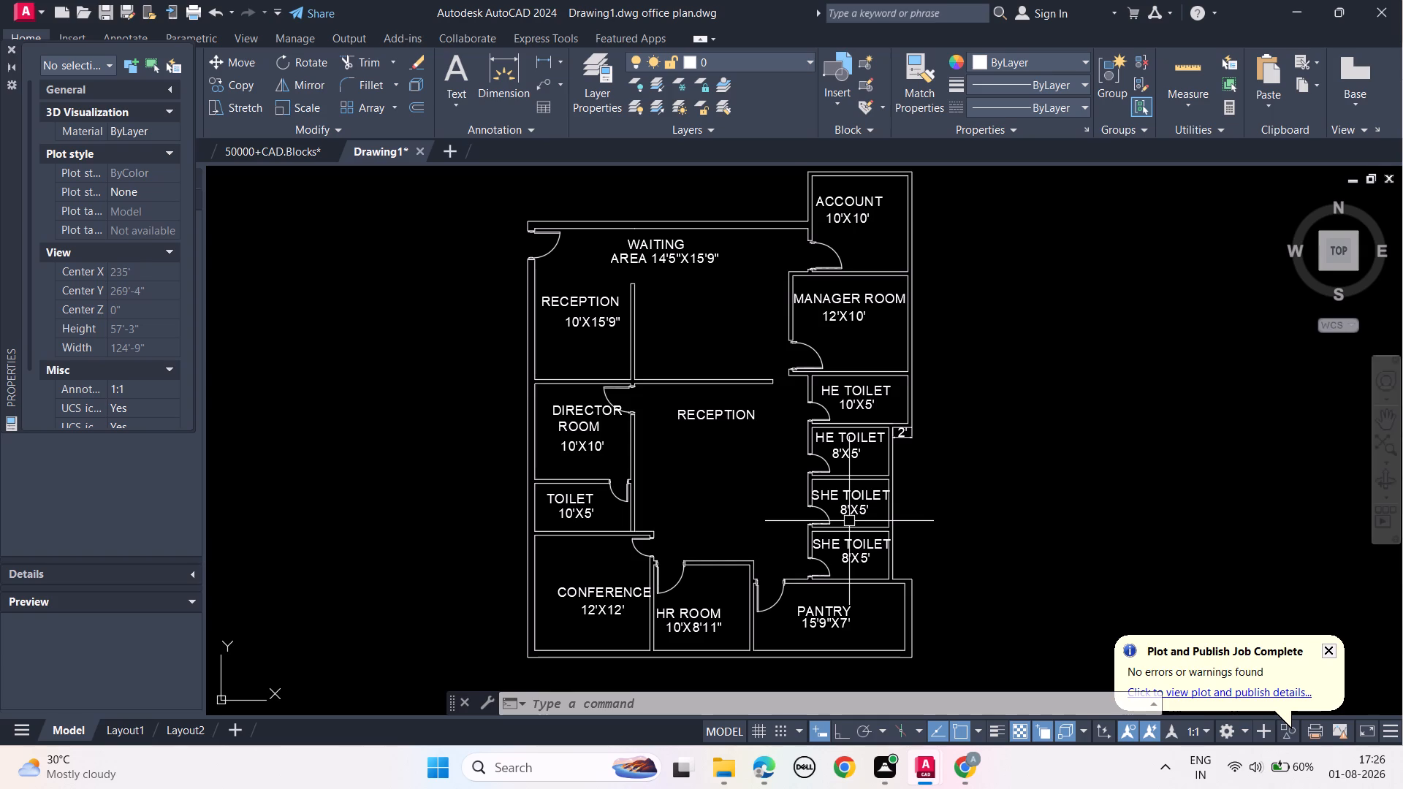
{"action": "middle_click_drag", "start_coordinate": [718, 463], "coordinate": [707, 484]}
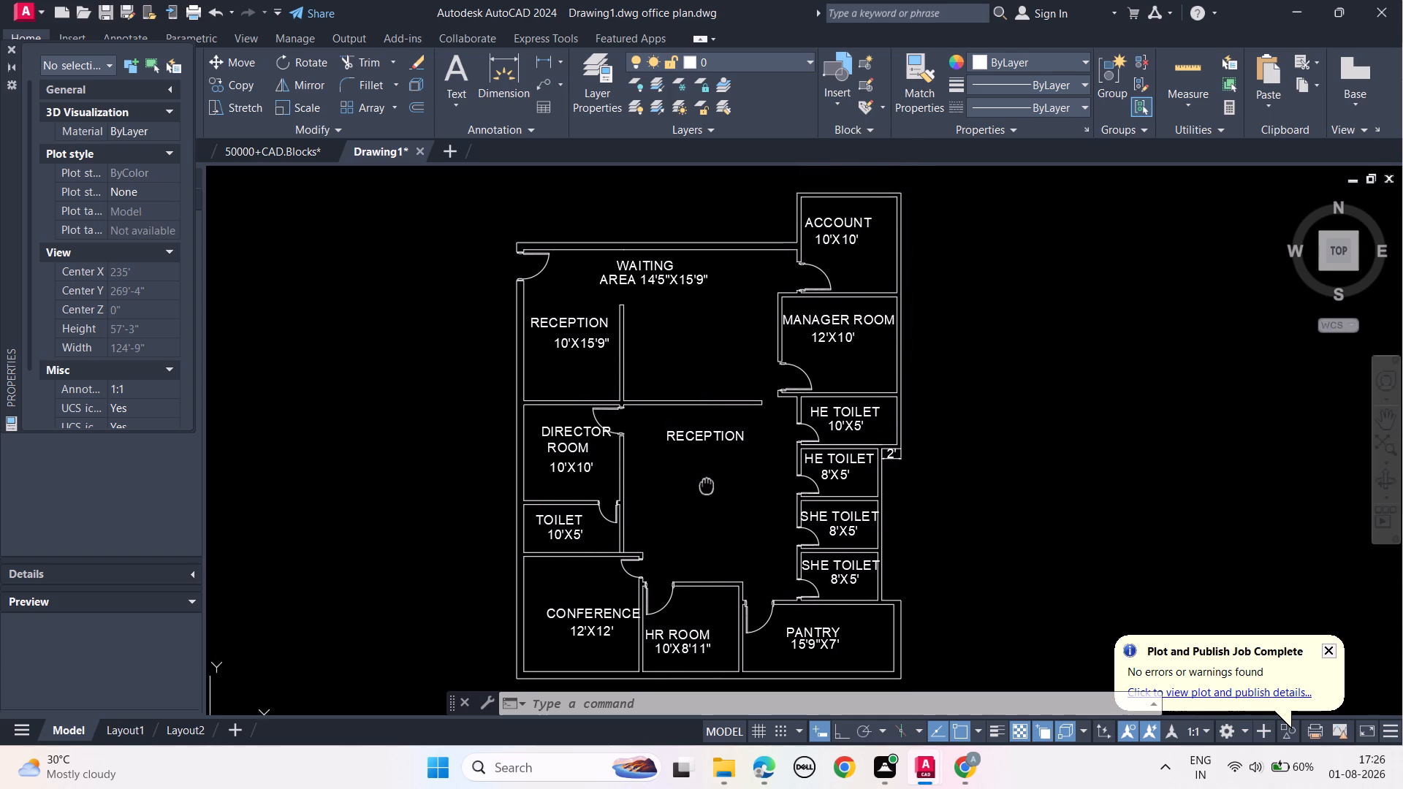
{"action": "middle_click_drag", "start_coordinate": [707, 484], "coordinate": [701, 481]}
{"action": "middle_click_drag", "start_coordinate": [735, 535], "coordinate": [736, 533]}
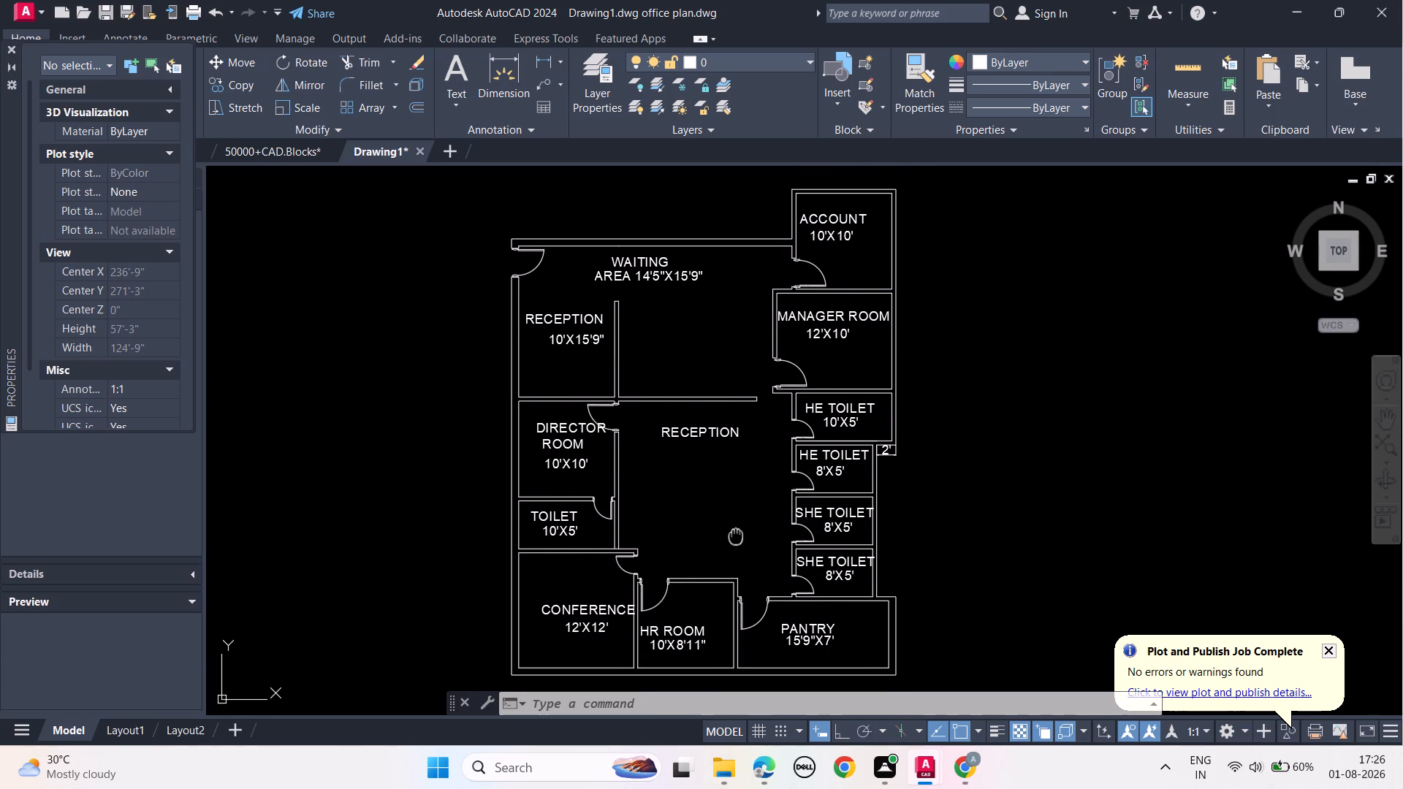
{"action": "middle_click_drag", "start_coordinate": [736, 533], "coordinate": [737, 516]}
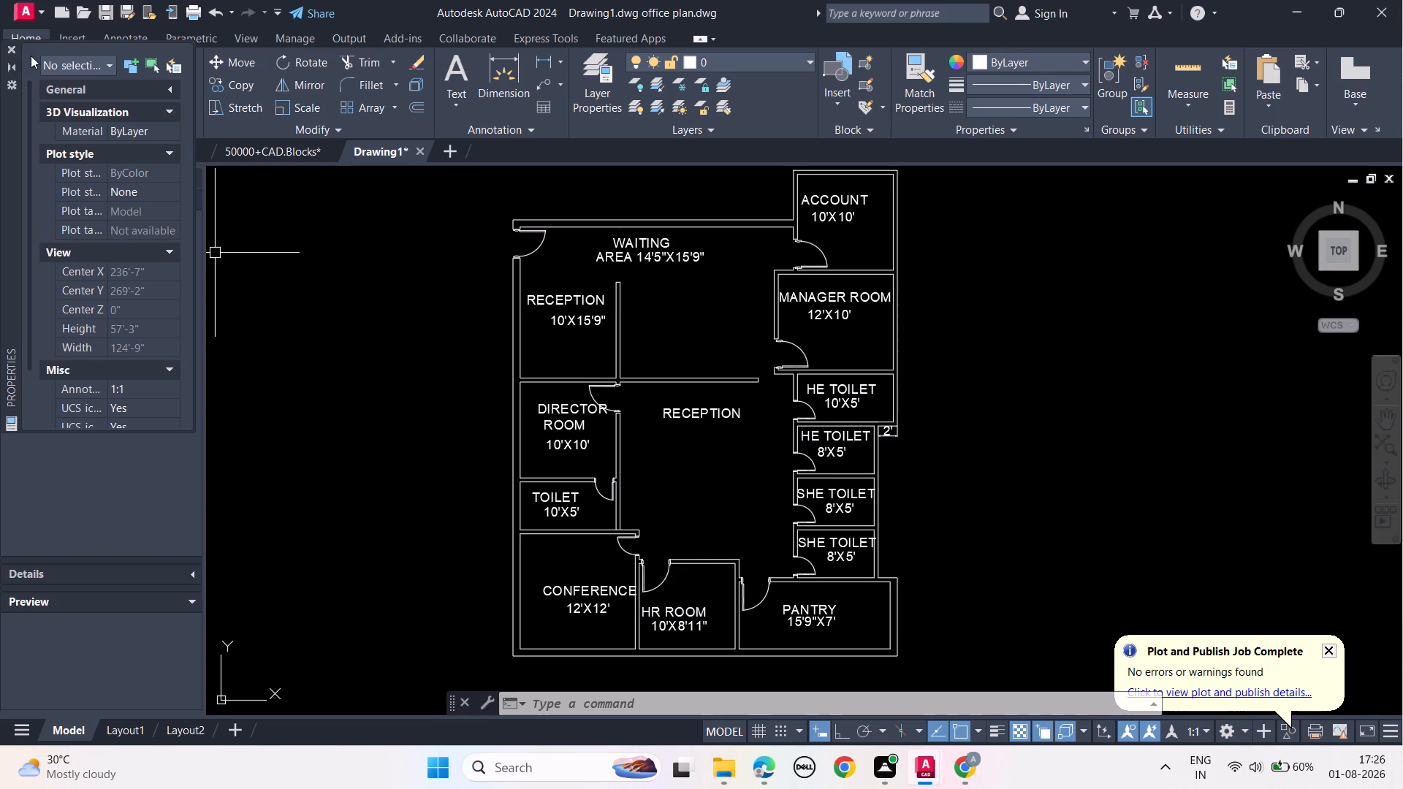
{"action": "left_click", "coordinate": [8, 45]}
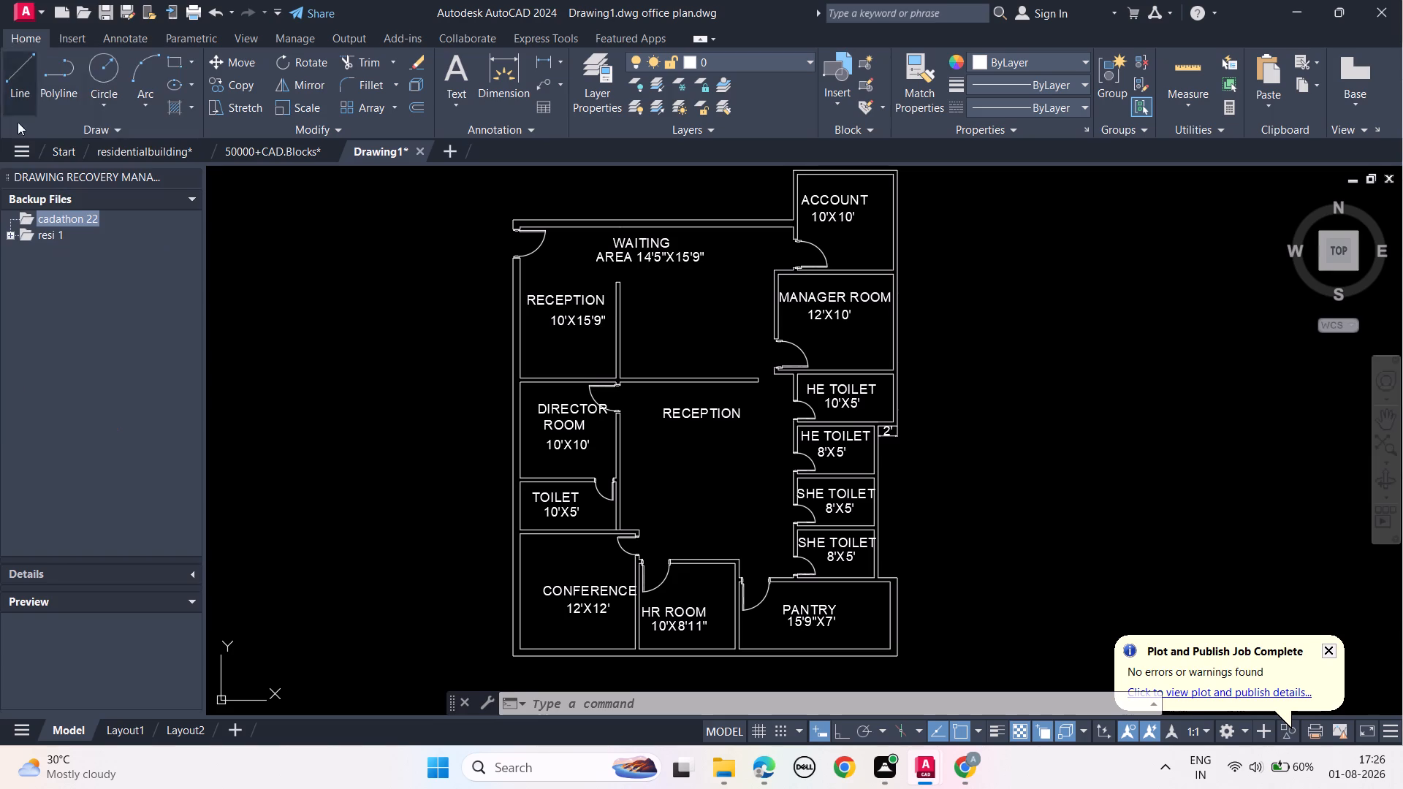
Switch to the 50000+CAD.Blocks drawing and look through the block sheets from Doors Plan west to the washbasins.
{"action": "left_click", "coordinate": [240, 146]}
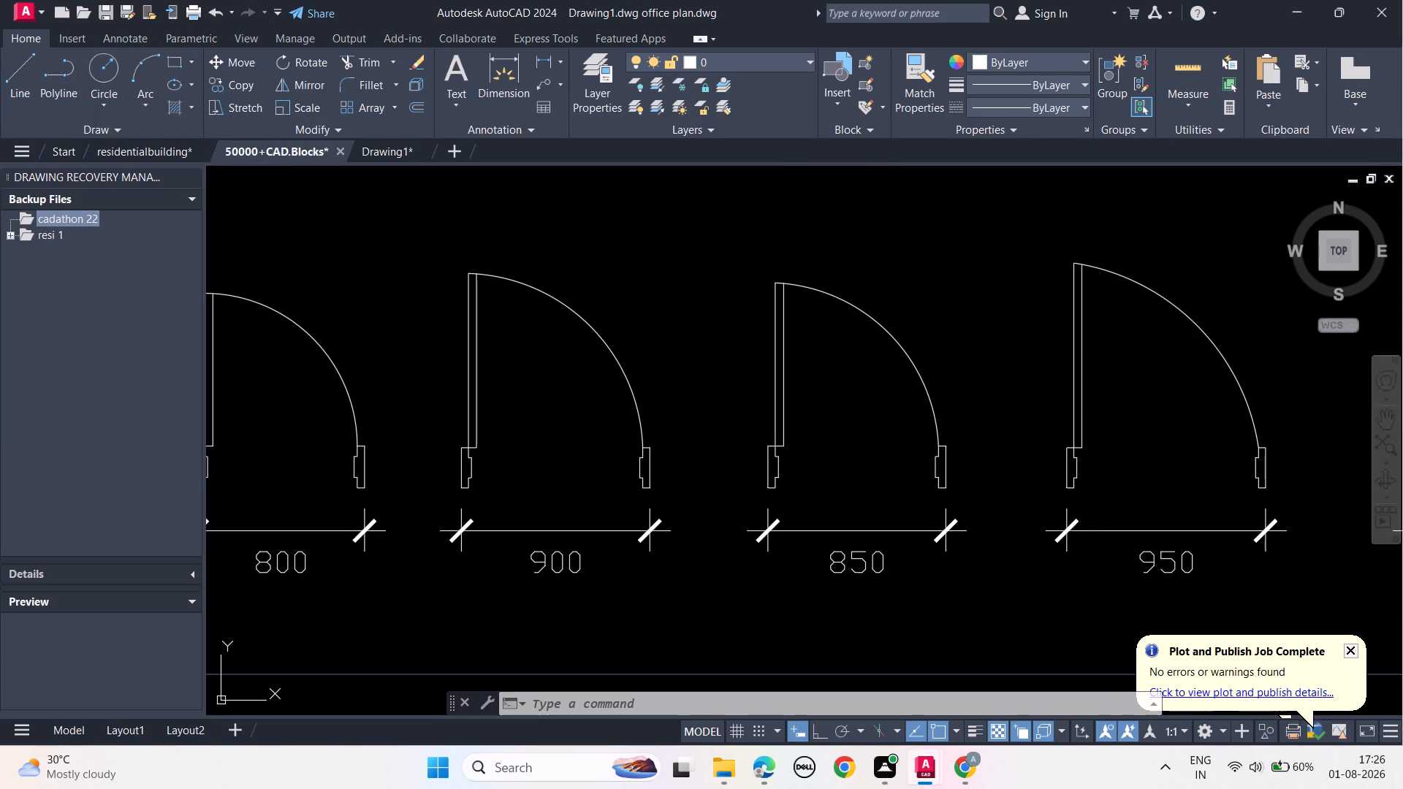
{"action": "scroll", "coordinate": [718, 437], "scroll_direction": "down", "scroll_amount": 8}
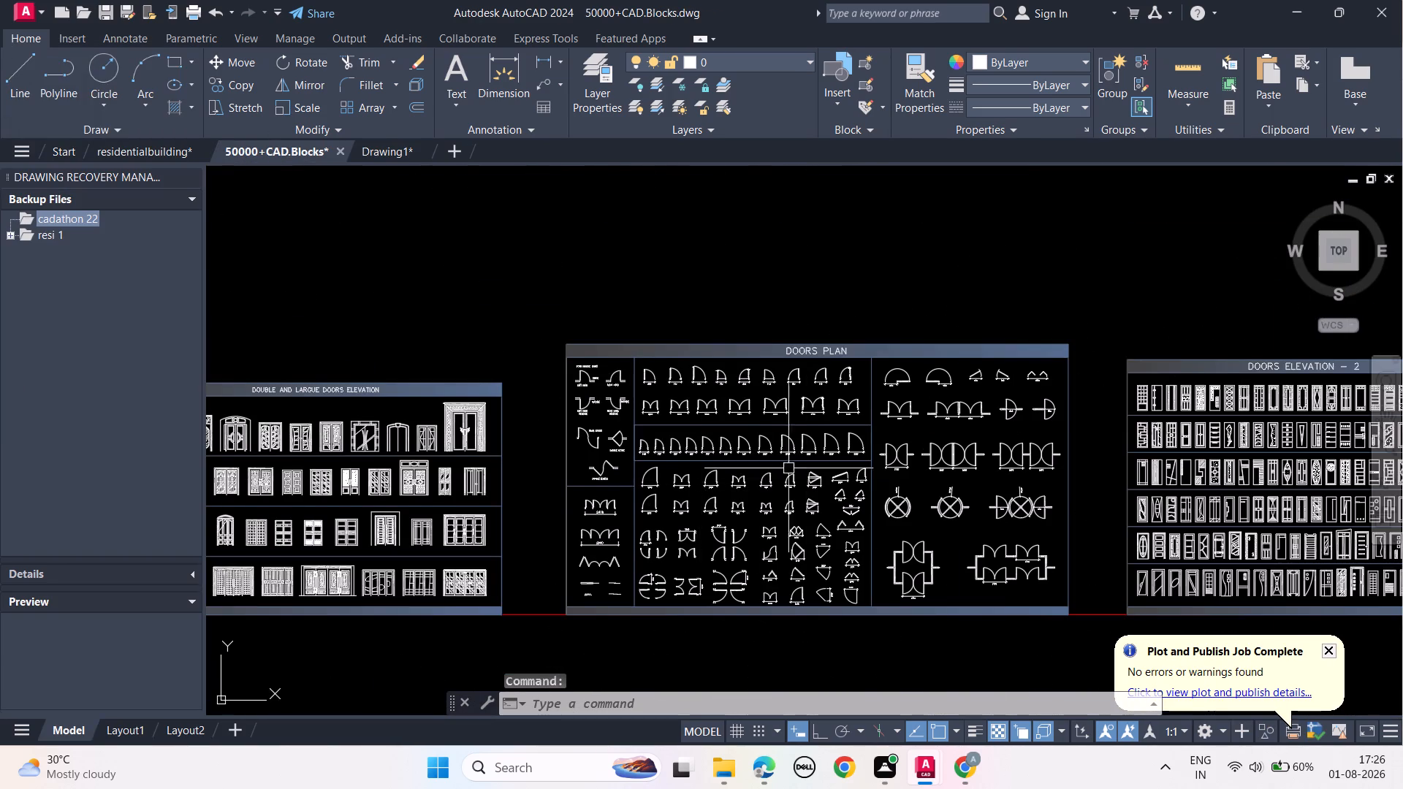
{"action": "middle_click_drag", "start_coordinate": [806, 460], "coordinate": [904, 352]}
{"action": "middle_click_drag", "start_coordinate": [569, 386], "coordinate": [718, 405]}
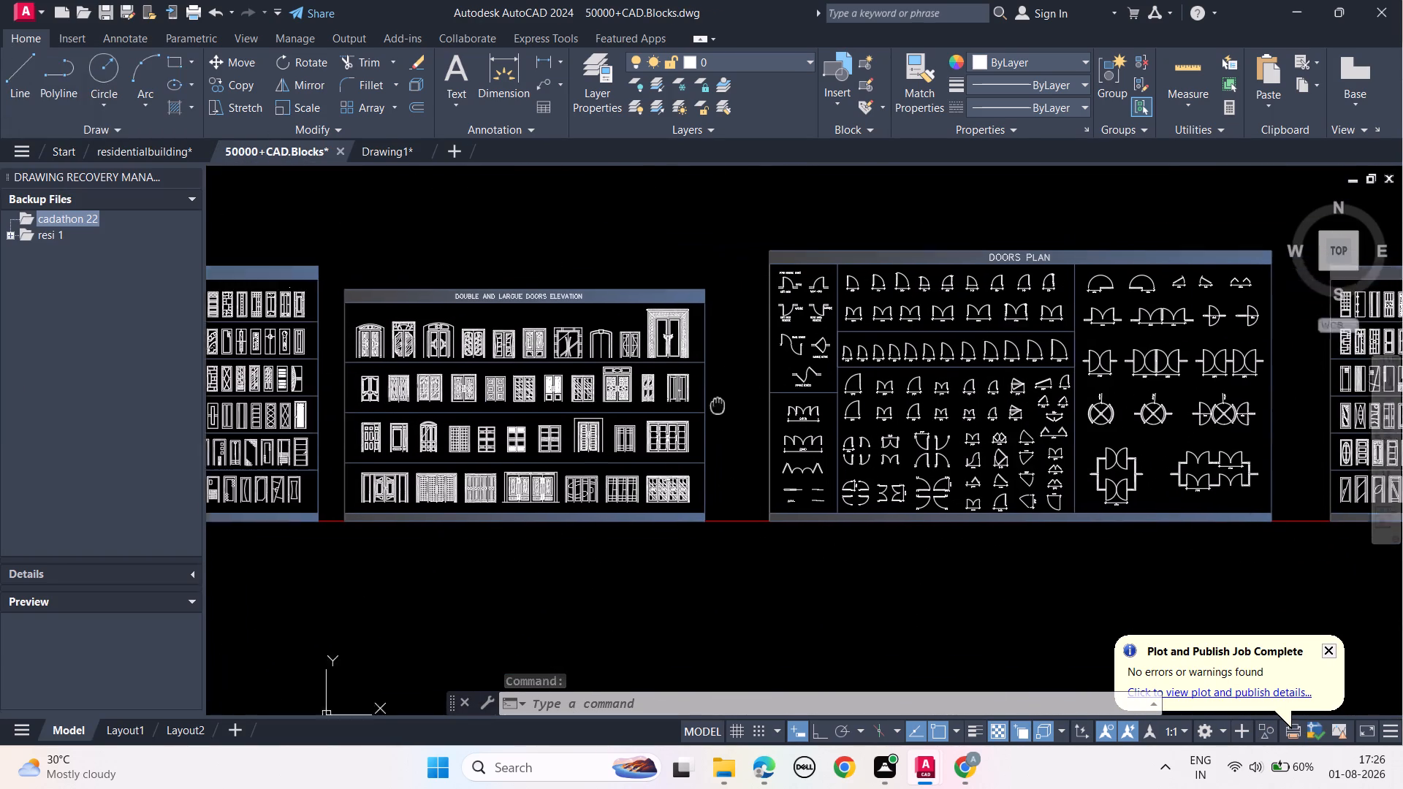
{"action": "middle_click_drag", "start_coordinate": [718, 405], "coordinate": [1266, 419]}
{"action": "middle_click_drag", "start_coordinate": [539, 491], "coordinate": [967, 470]}
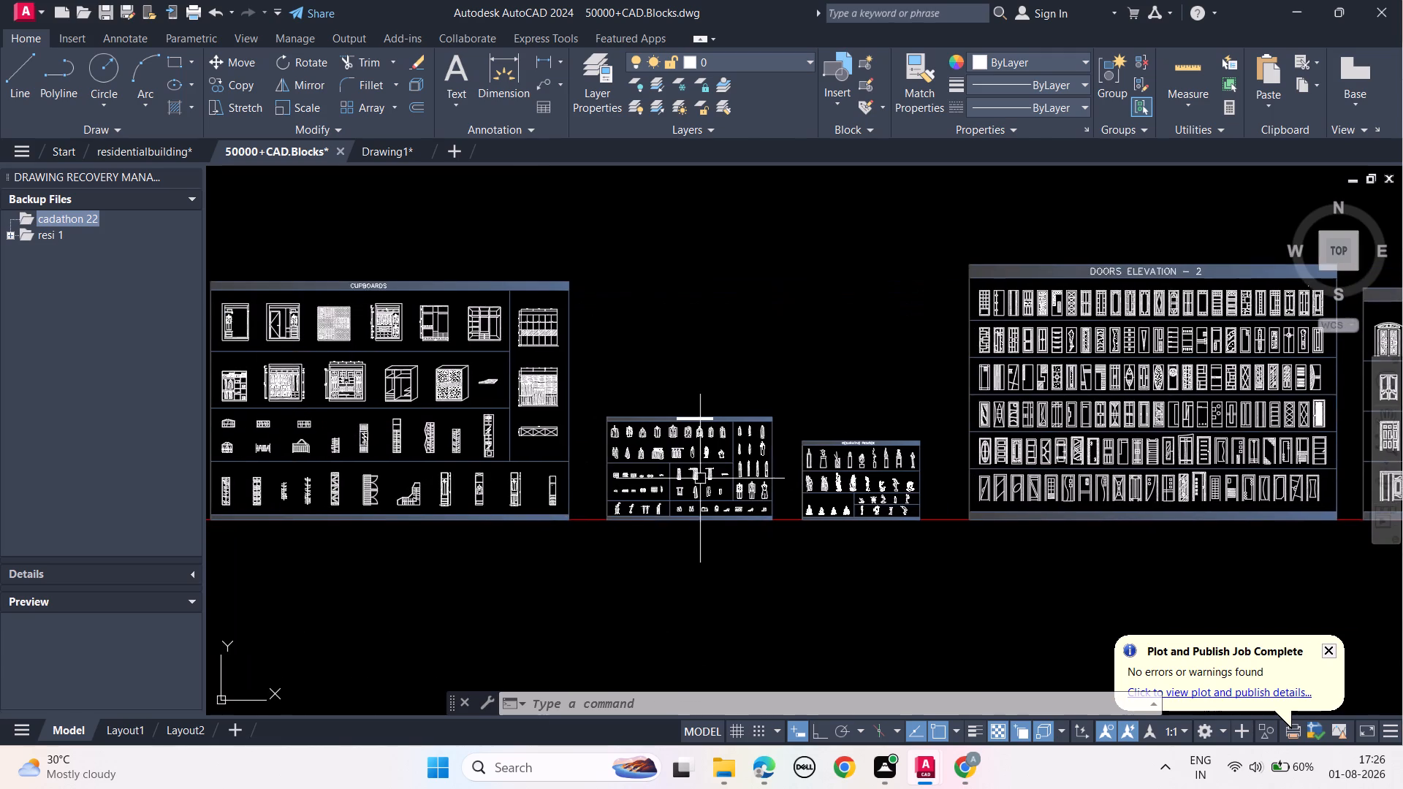
{"action": "middle_click_drag", "start_coordinate": [537, 478], "coordinate": [1218, 464]}
{"action": "middle_click_drag", "start_coordinate": [753, 466], "coordinate": [1285, 447]}
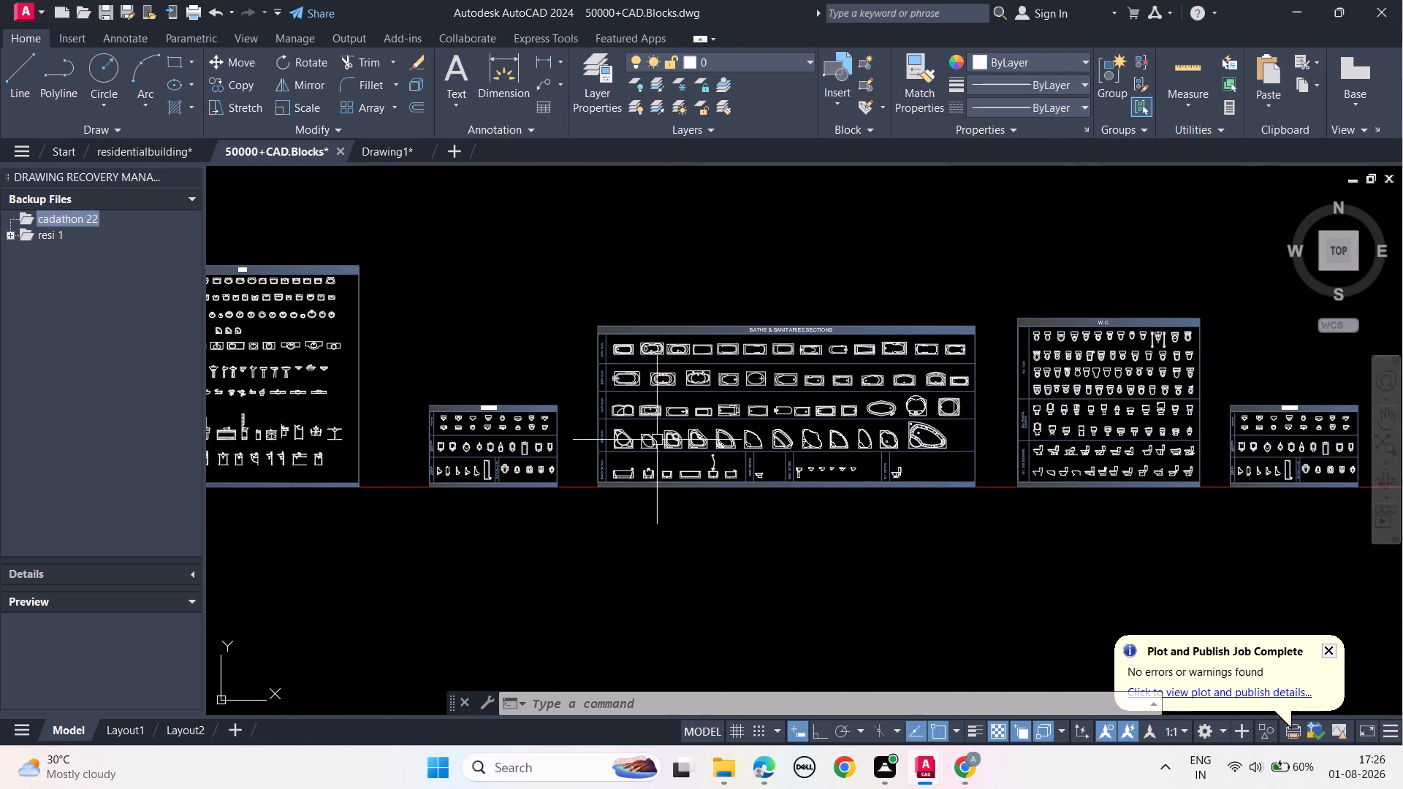
{"action": "middle_click_drag", "start_coordinate": [658, 441], "coordinate": [1060, 413]}
{"action": "scroll", "coordinate": [712, 402], "scroll_direction": "up", "scroll_amount": 3}
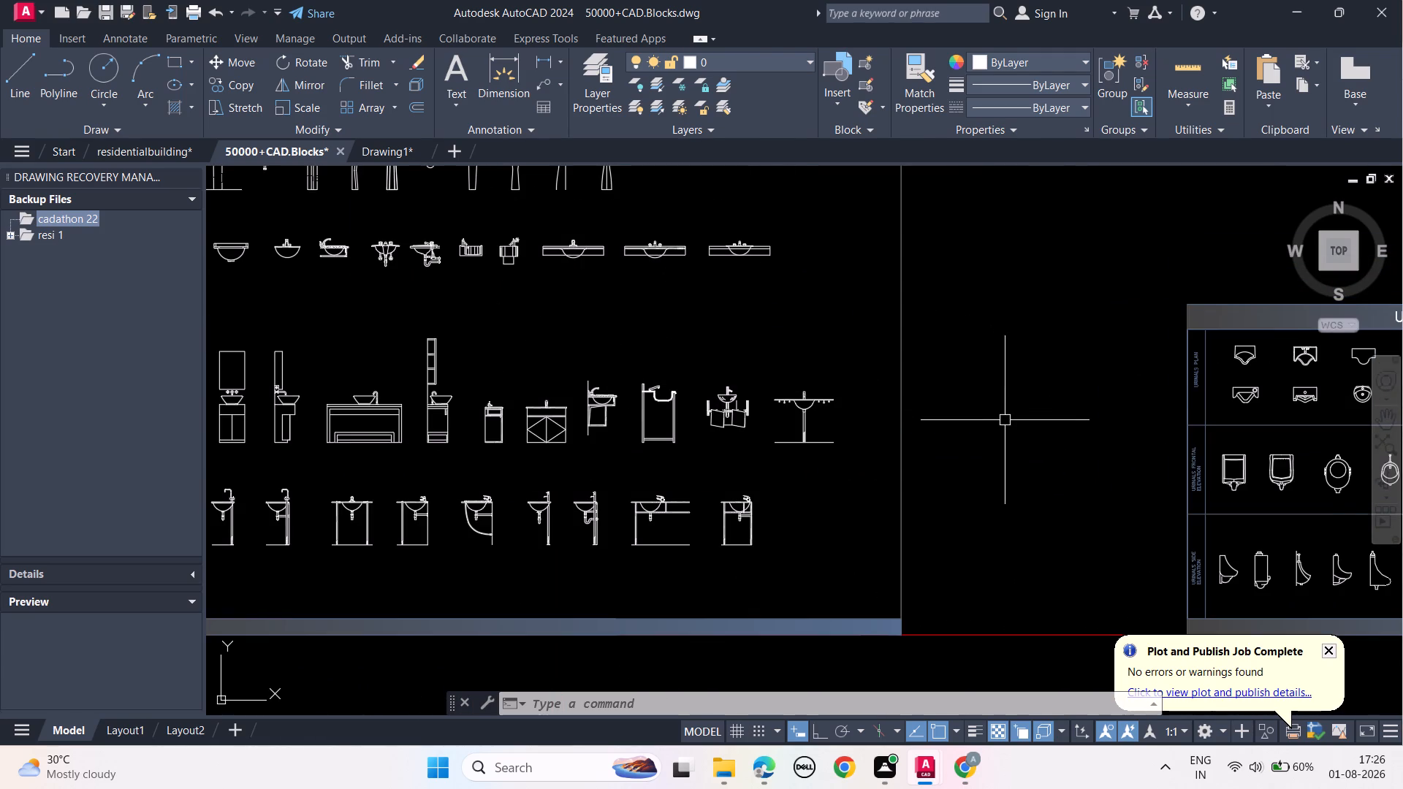
Examine the bath, W.C., urinal and cupboard block sheets in the library drawing.
{"action": "scroll", "coordinate": [1005, 420], "scroll_direction": "down", "scroll_amount": 1}
{"action": "middle_click_drag", "start_coordinate": [1137, 437], "coordinate": [523, 525]}
{"action": "middle_click_drag", "start_coordinate": [1052, 459], "coordinate": [439, 473]}
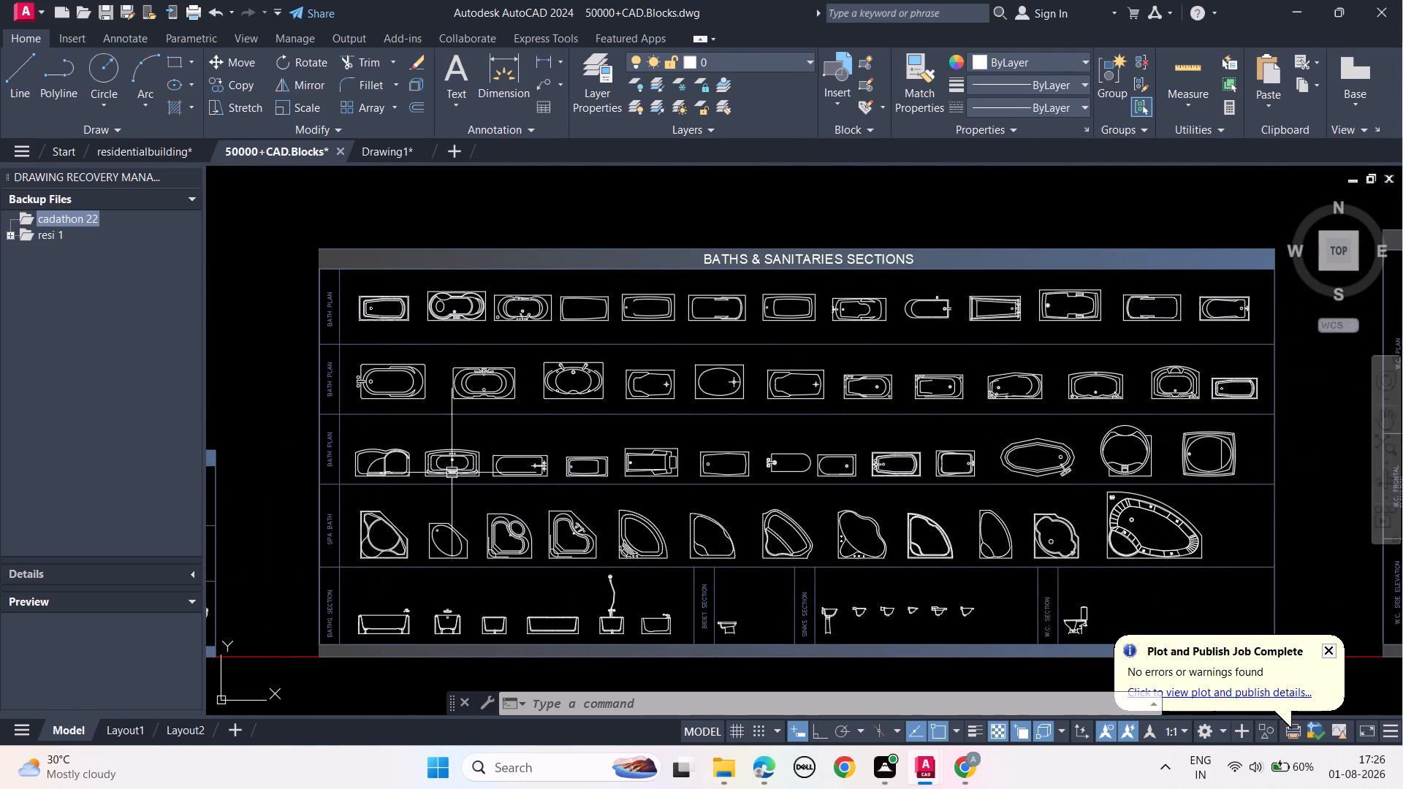
{"action": "middle_click_drag", "start_coordinate": [889, 432], "coordinate": [262, 424]}
{"action": "middle_click_drag", "start_coordinate": [1016, 432], "coordinate": [607, 468]}
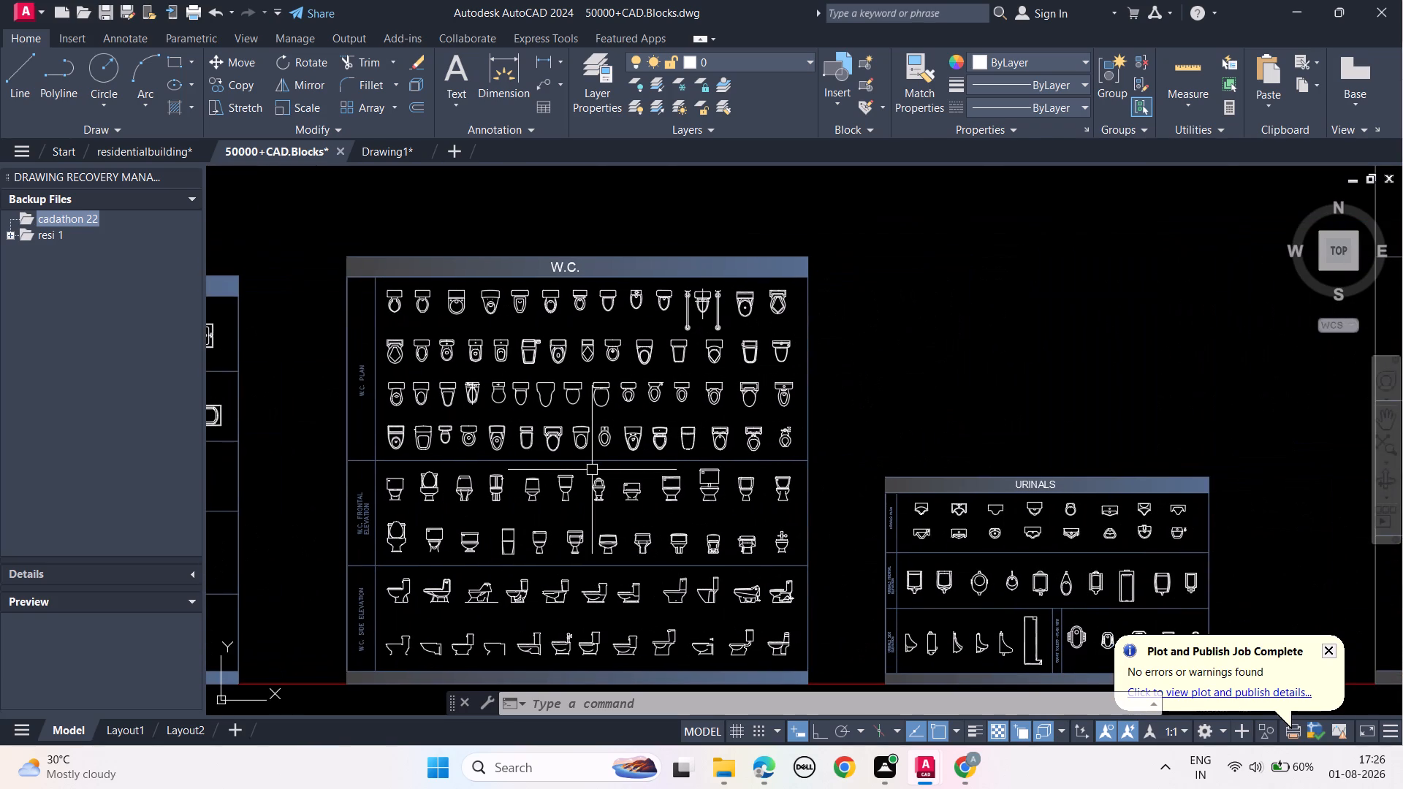
{"action": "middle_click_drag", "start_coordinate": [786, 492], "coordinate": [189, 416]}
{"action": "middle_click_drag", "start_coordinate": [819, 413], "coordinate": [720, 470]}
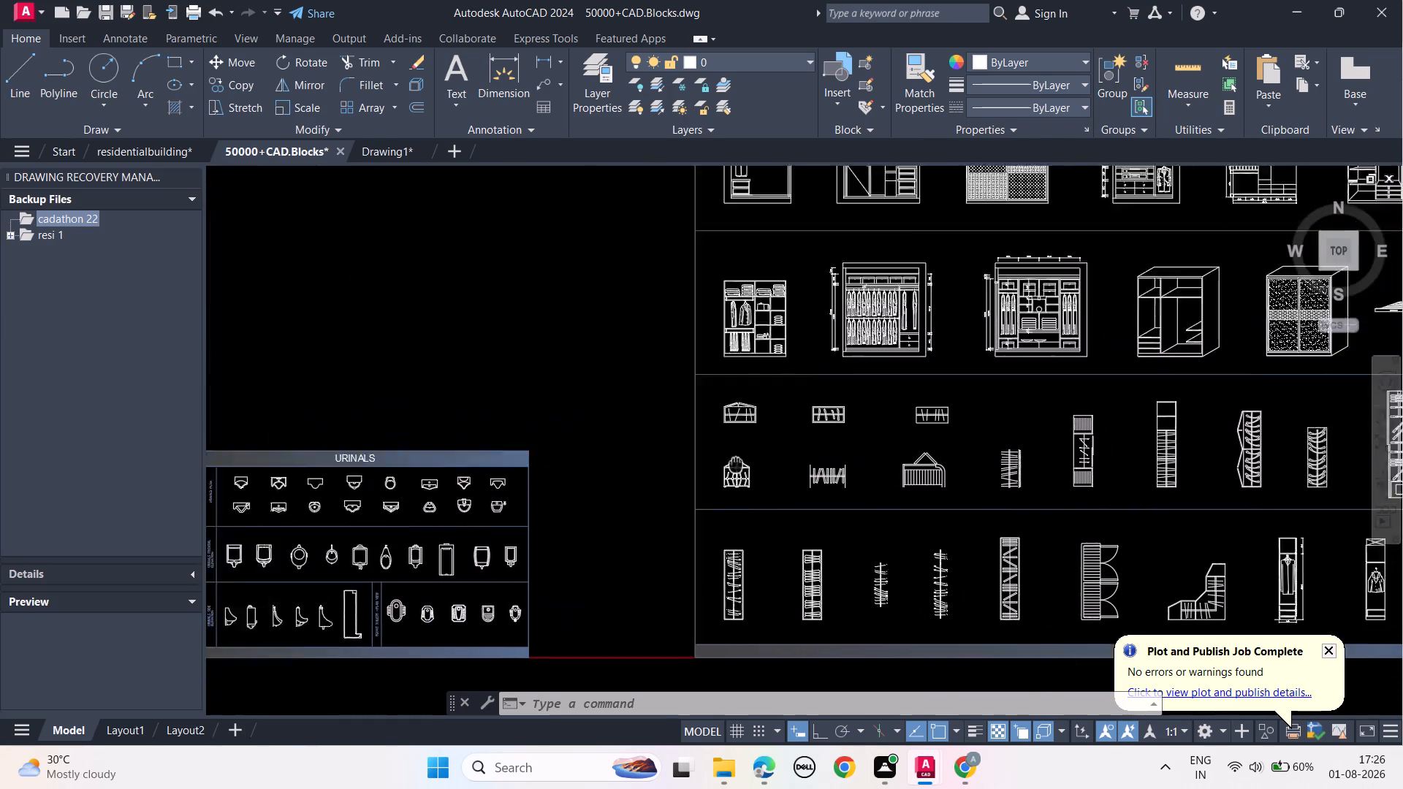
{"action": "middle_click_drag", "start_coordinate": [720, 470], "coordinate": [281, 584]}
{"action": "middle_click_drag", "start_coordinate": [770, 450], "coordinate": [193, 485]}
Look through the door block sheets, in elevation and plan, heading east to the bed elevations.
{"action": "scroll", "coordinate": [672, 441], "scroll_direction": "down", "scroll_amount": 1}
{"action": "middle_click_drag", "start_coordinate": [764, 568], "coordinate": [147, 481]}
{"action": "middle_click_drag", "start_coordinate": [834, 462], "coordinate": [390, 502]}
{"action": "middle_click_drag", "start_coordinate": [957, 452], "coordinate": [426, 449]}
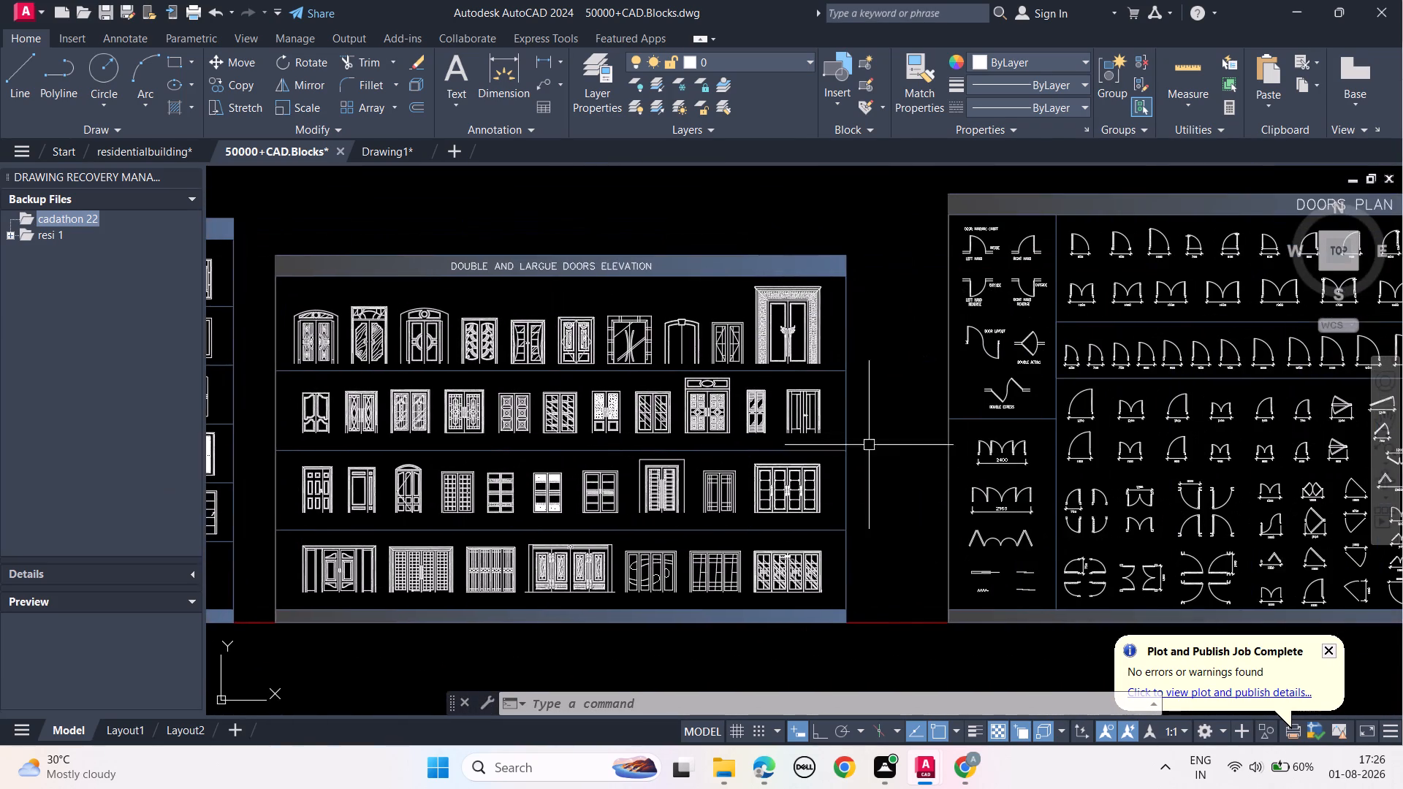
{"action": "middle_click_drag", "start_coordinate": [1024, 424], "coordinate": [375, 459]}
{"action": "middle_click_drag", "start_coordinate": [1038, 444], "coordinate": [462, 456]}
{"action": "middle_click_drag", "start_coordinate": [1131, 507], "coordinate": [691, 508]}
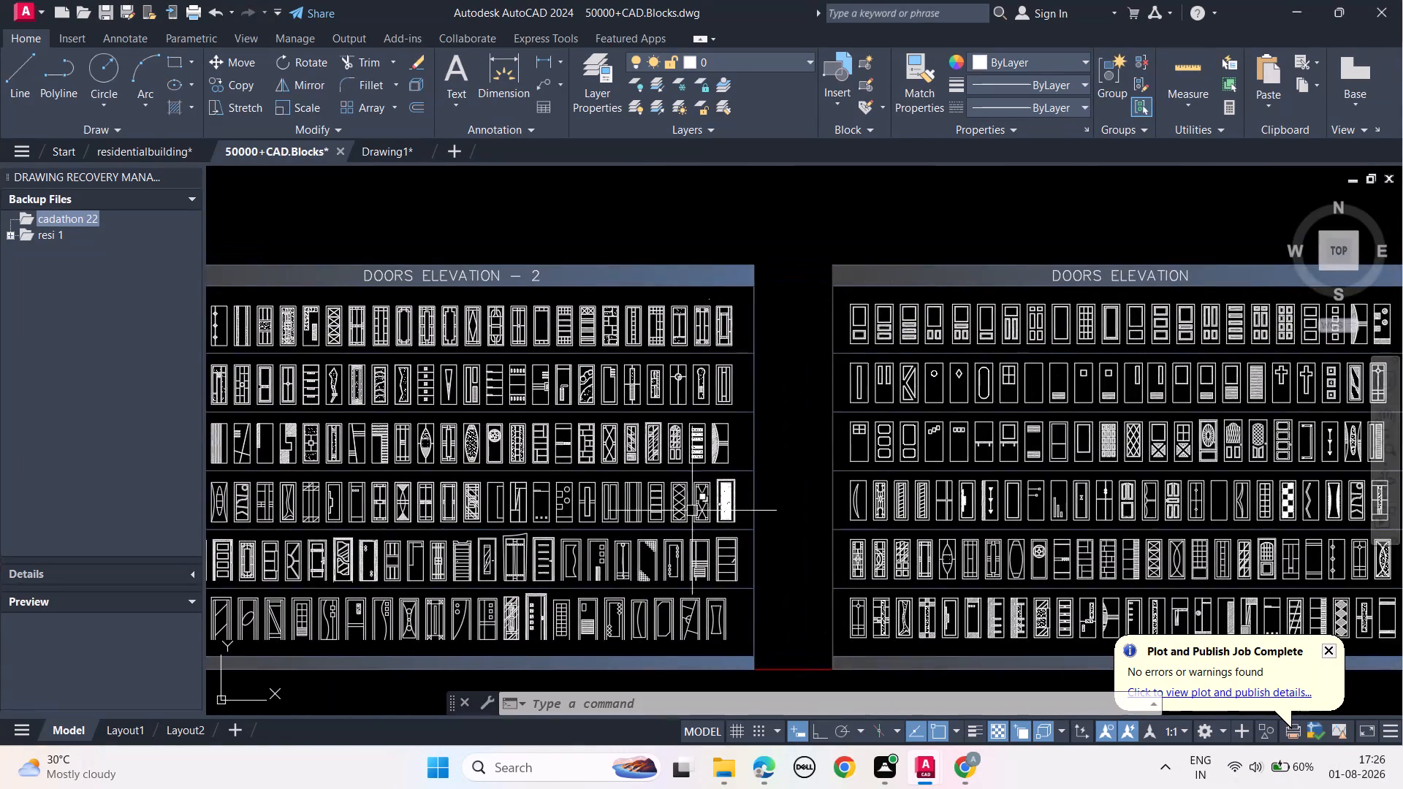
{"action": "middle_click_drag", "start_coordinate": [1040, 478], "coordinate": [679, 465]}
{"action": "middle_click_drag", "start_coordinate": [1148, 463], "coordinate": [444, 529]}
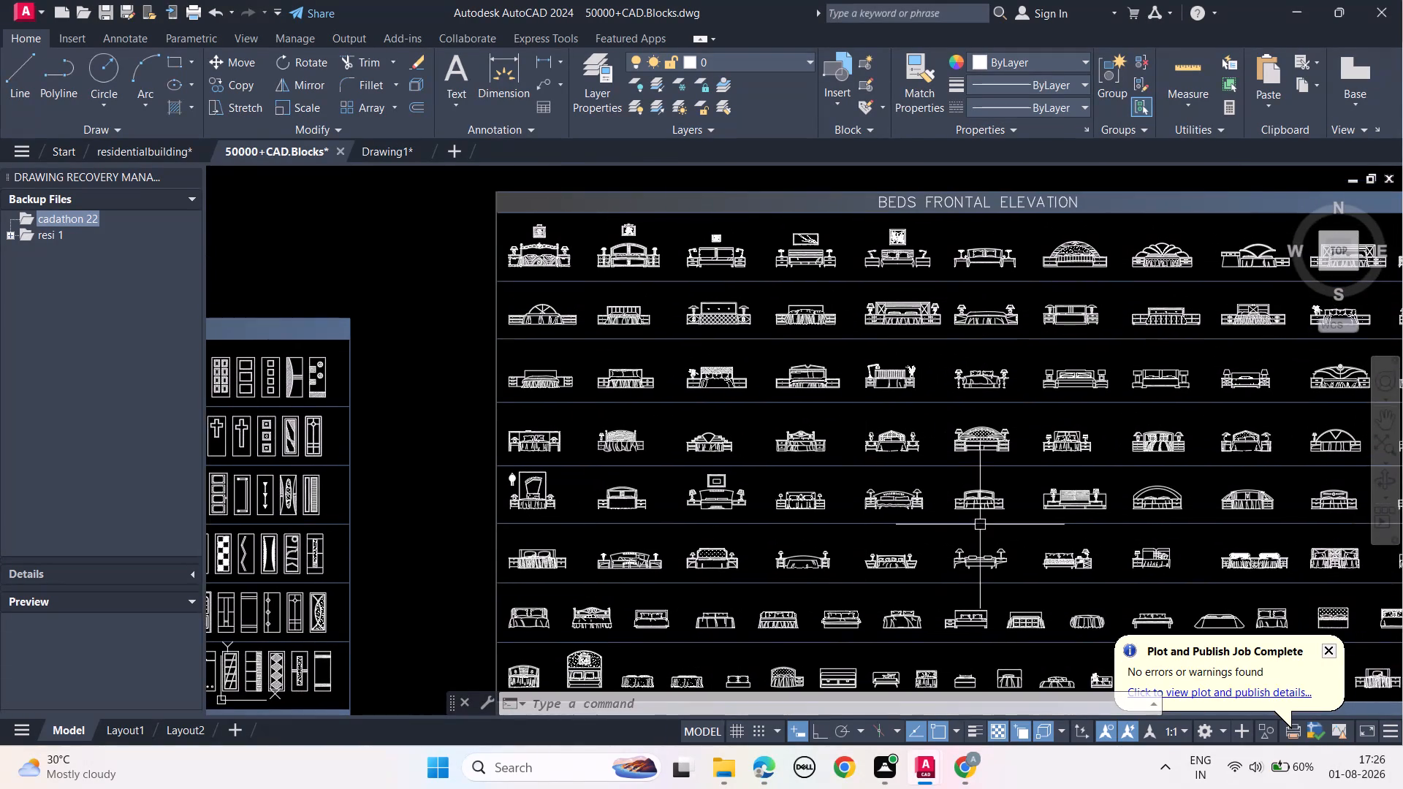
Examine the bed elevation and plan block sheets, continuing east to the armchair sheets.
{"action": "middle_click_drag", "start_coordinate": [980, 525], "coordinate": [769, 505]}
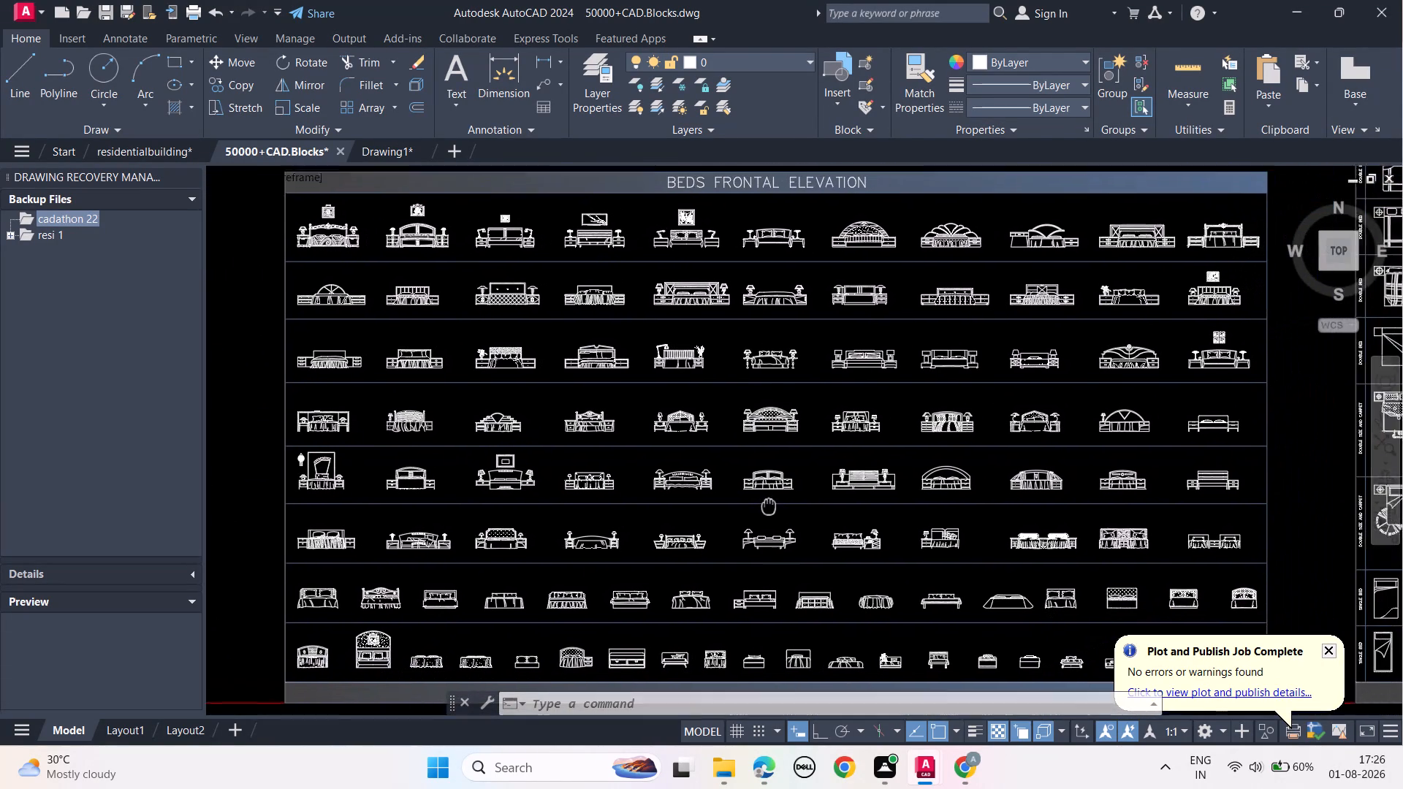
{"action": "middle_click_drag", "start_coordinate": [769, 505], "coordinate": [718, 517]}
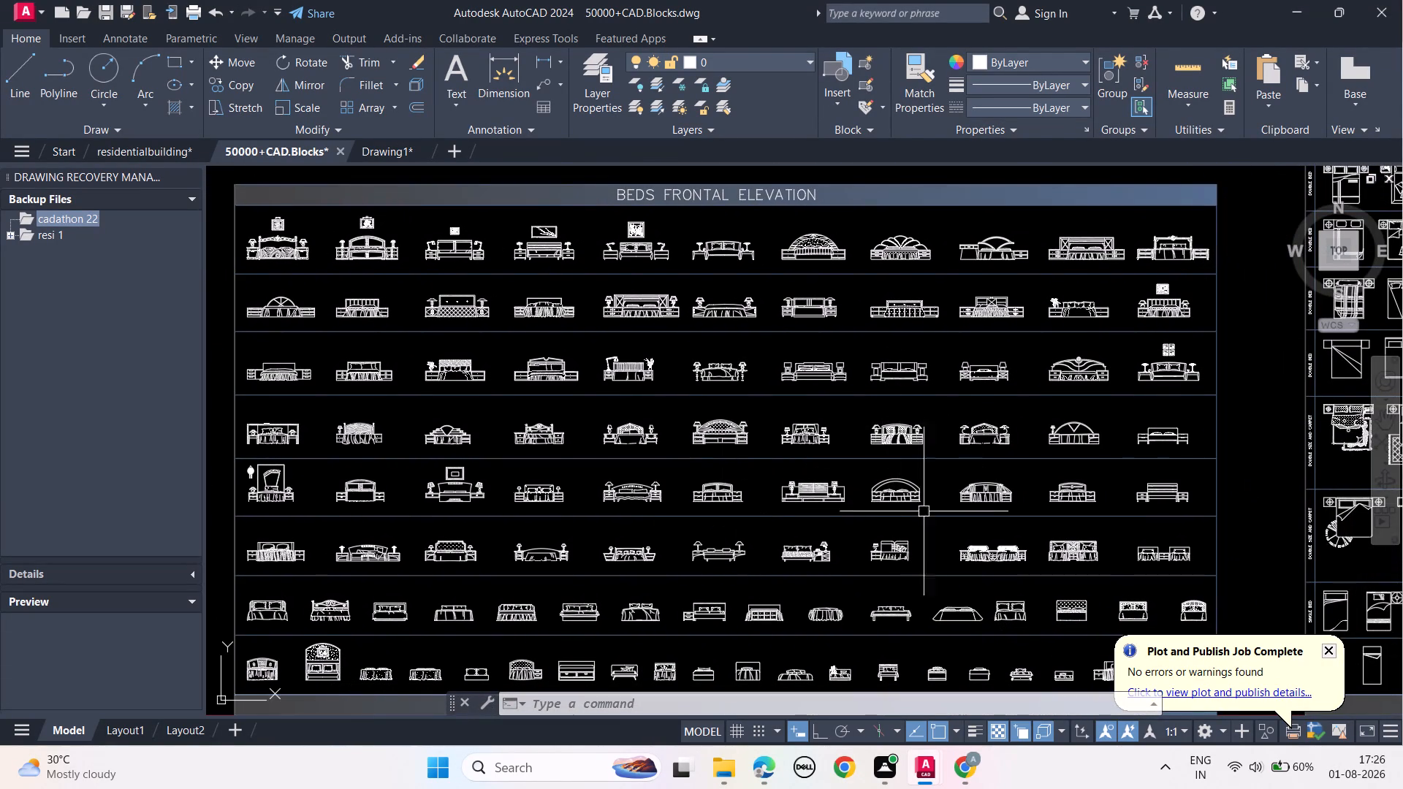
{"action": "middle_click_drag", "start_coordinate": [956, 495], "coordinate": [243, 533]}
{"action": "middle_click_drag", "start_coordinate": [886, 482], "coordinate": [425, 499]}
{"action": "middle_click_drag", "start_coordinate": [1098, 502], "coordinate": [794, 457]}
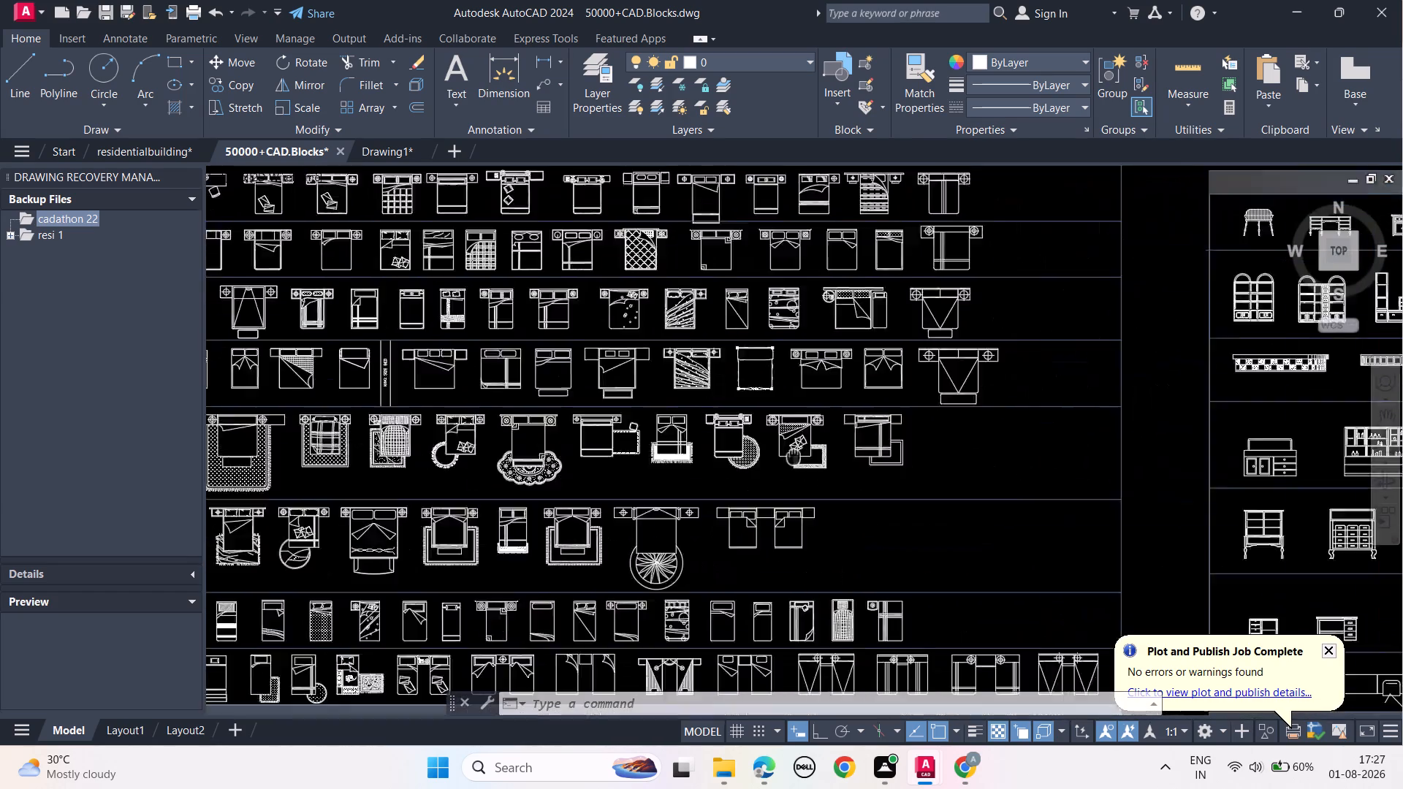
{"action": "middle_click_drag", "start_coordinate": [794, 457], "coordinate": [384, 463]}
{"action": "scroll", "coordinate": [674, 448], "scroll_direction": "down", "scroll_amount": 1}
{"action": "middle_click_drag", "start_coordinate": [989, 479], "coordinate": [441, 453]}
{"action": "scroll", "coordinate": [869, 538], "scroll_direction": "up", "scroll_amount": 2}
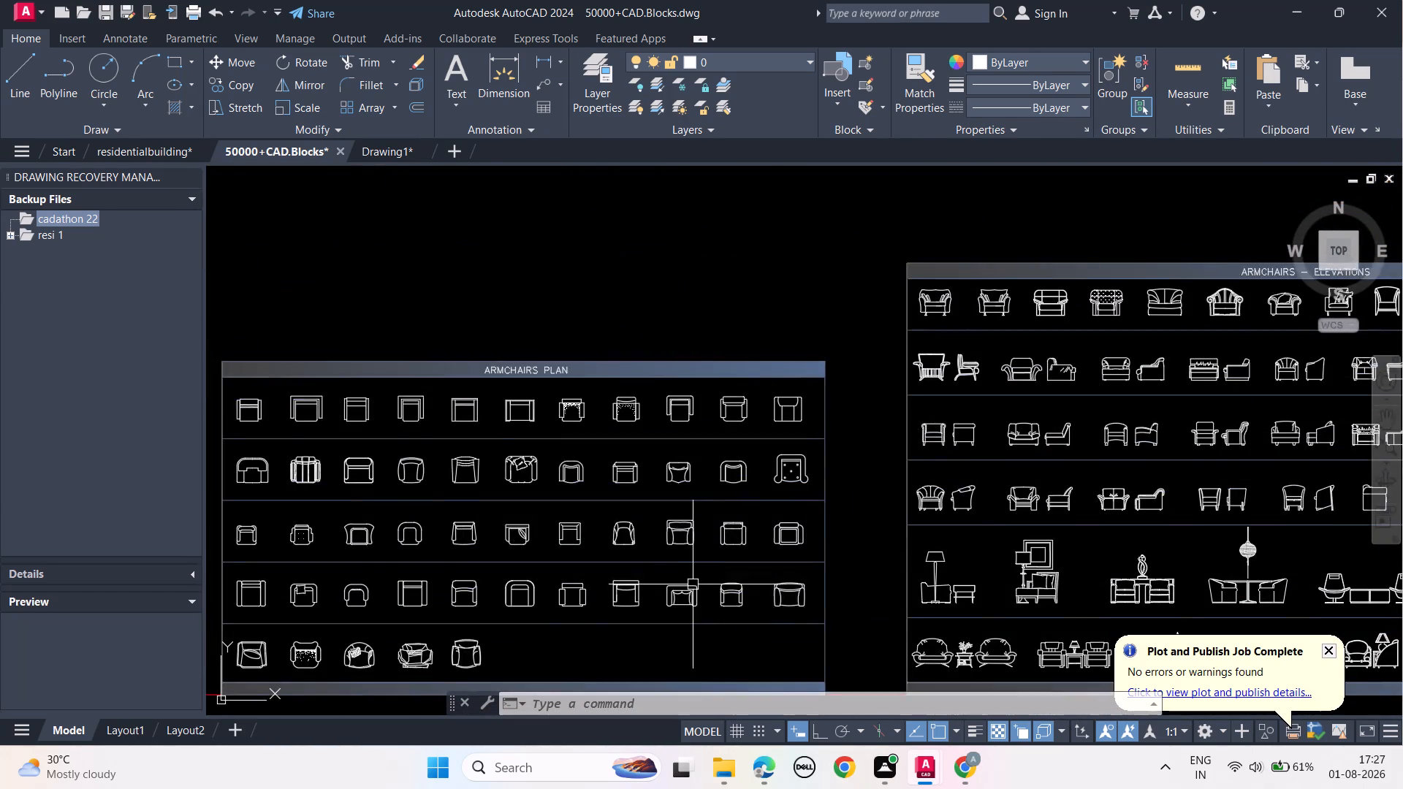
Examine the armchair, dining table and sofa block sheets up to Sofas Plan.
{"action": "middle_click_drag", "start_coordinate": [693, 584], "coordinate": [742, 488]}
{"action": "middle_click_drag", "start_coordinate": [1065, 453], "coordinate": [677, 527]}
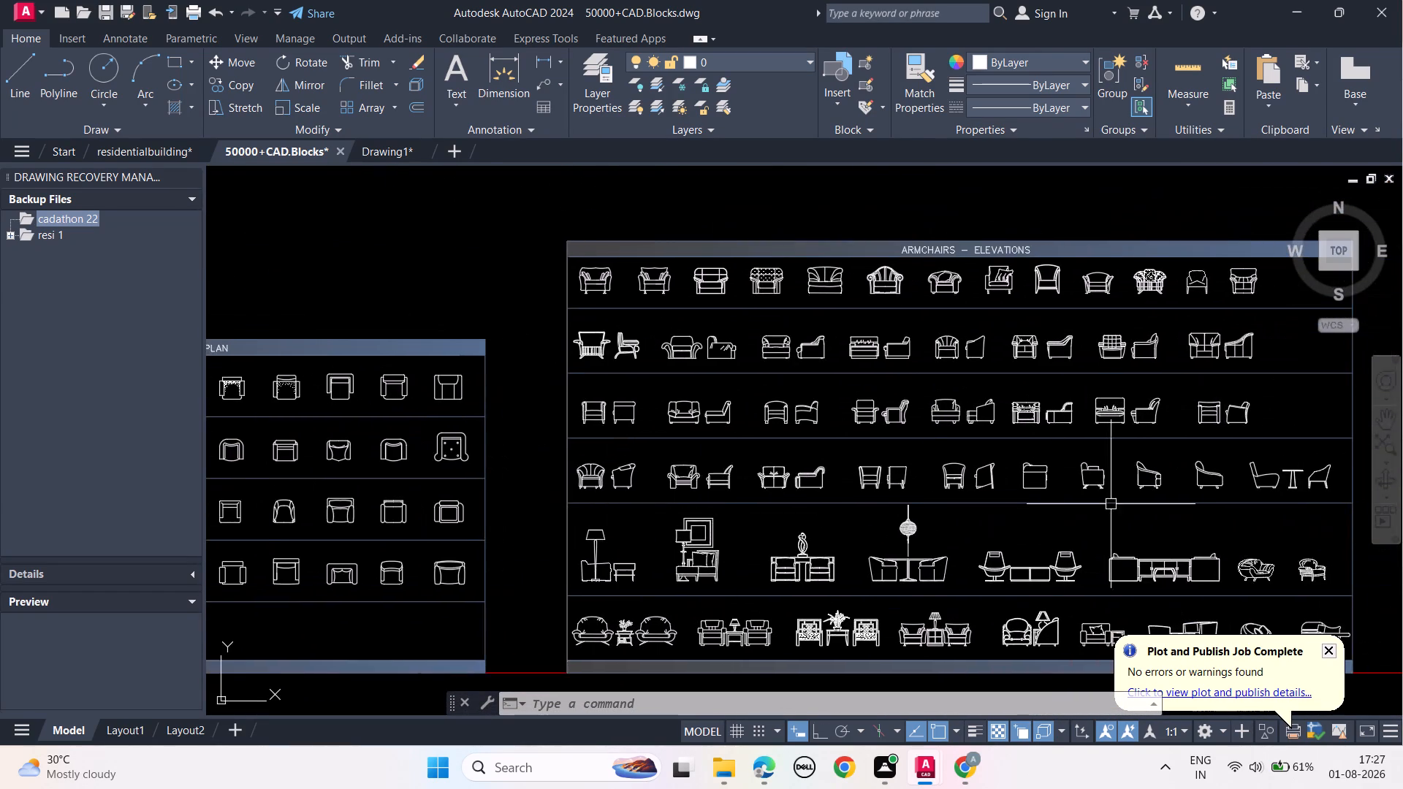
{"action": "middle_click_drag", "start_coordinate": [1130, 496], "coordinate": [438, 497]}
{"action": "middle_click_drag", "start_coordinate": [950, 486], "coordinate": [558, 508]}
{"action": "middle_click_drag", "start_coordinate": [1145, 504], "coordinate": [370, 499]}
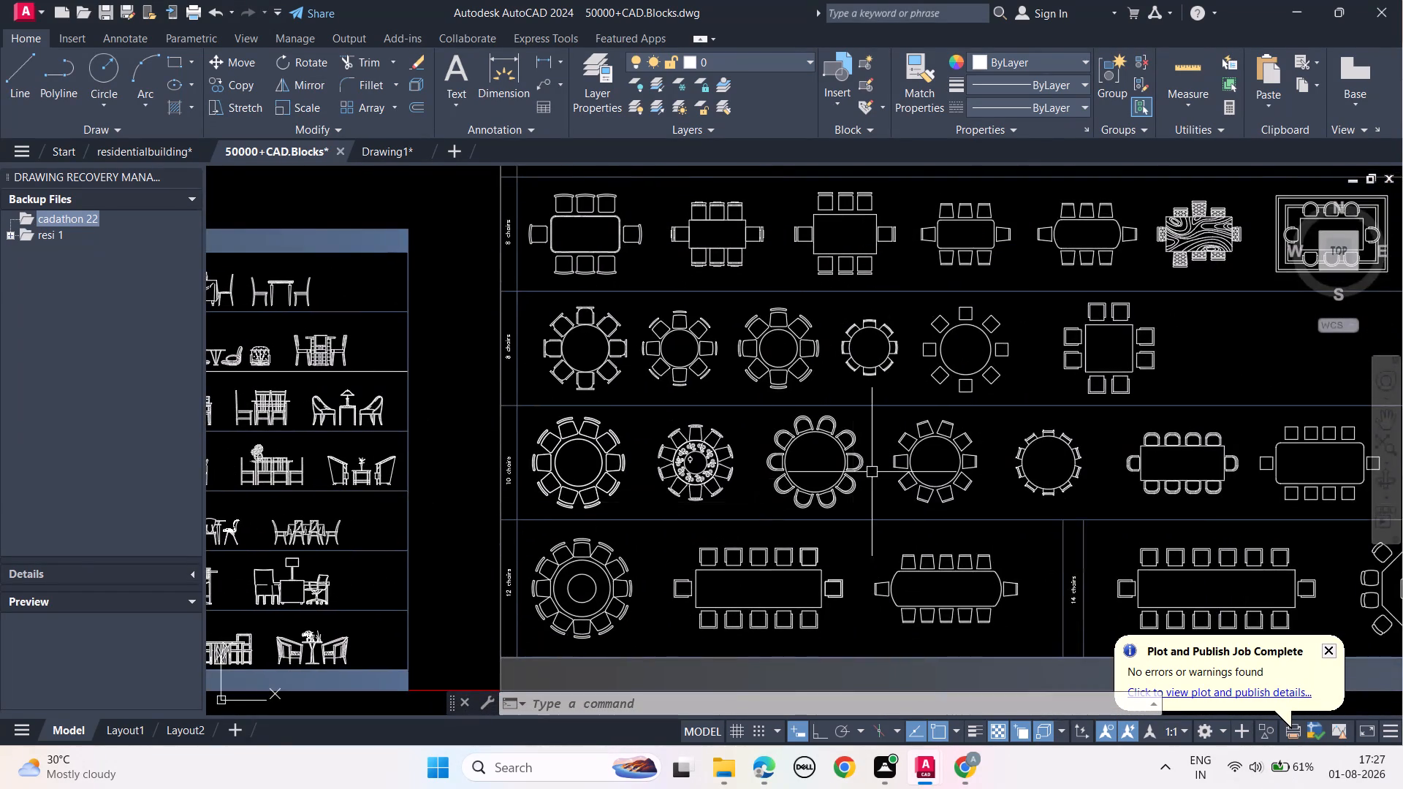
{"action": "middle_click_drag", "start_coordinate": [871, 469], "coordinate": [557, 516]}
{"action": "scroll", "coordinate": [884, 496], "scroll_direction": "down", "scroll_amount": 1}
{"action": "middle_click_drag", "start_coordinate": [1002, 465], "coordinate": [635, 532]}
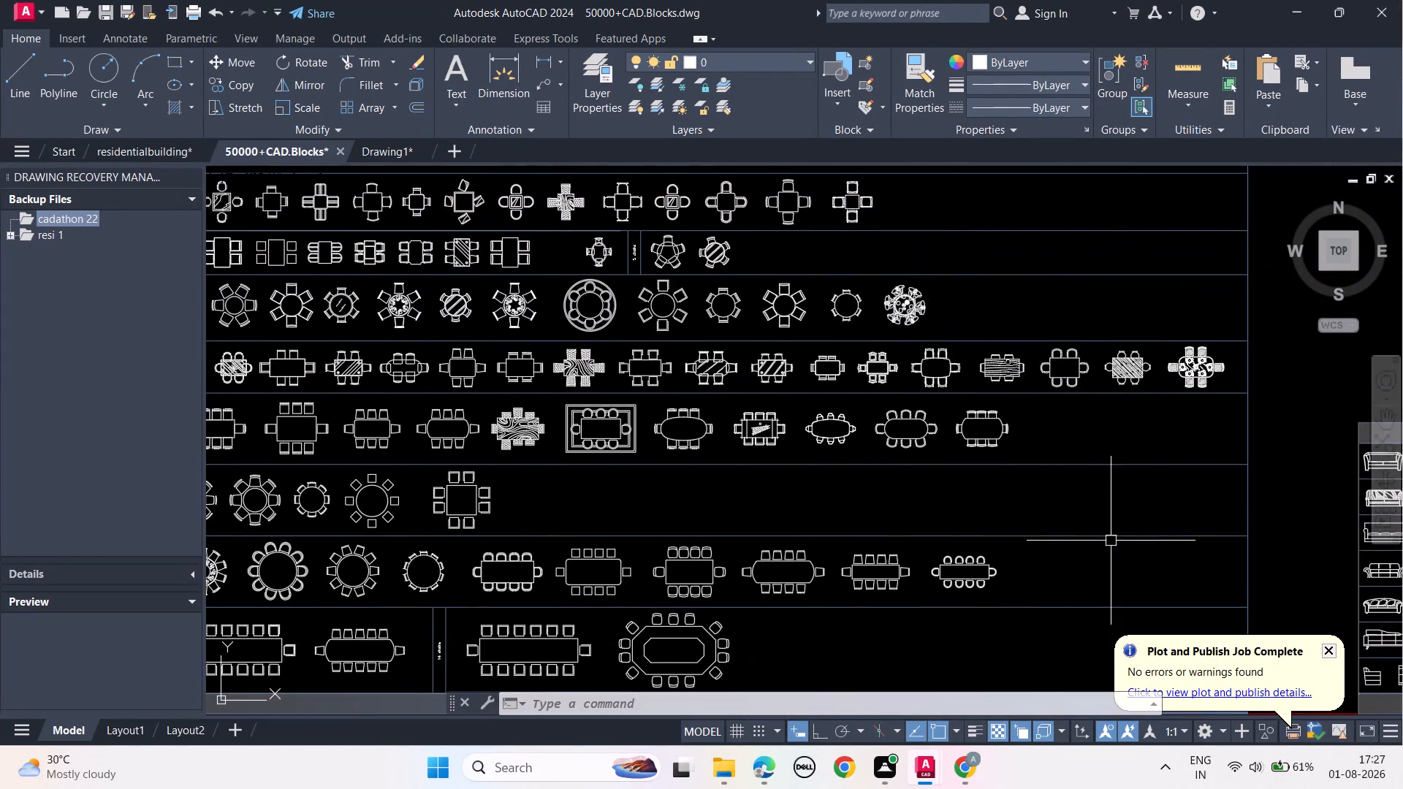
{"action": "middle_click_drag", "start_coordinate": [1111, 535], "coordinate": [571, 557]}
{"action": "middle_click_drag", "start_coordinate": [1027, 588], "coordinate": [685, 458]}
{"action": "middle_click_drag", "start_coordinate": [1163, 490], "coordinate": [642, 533]}
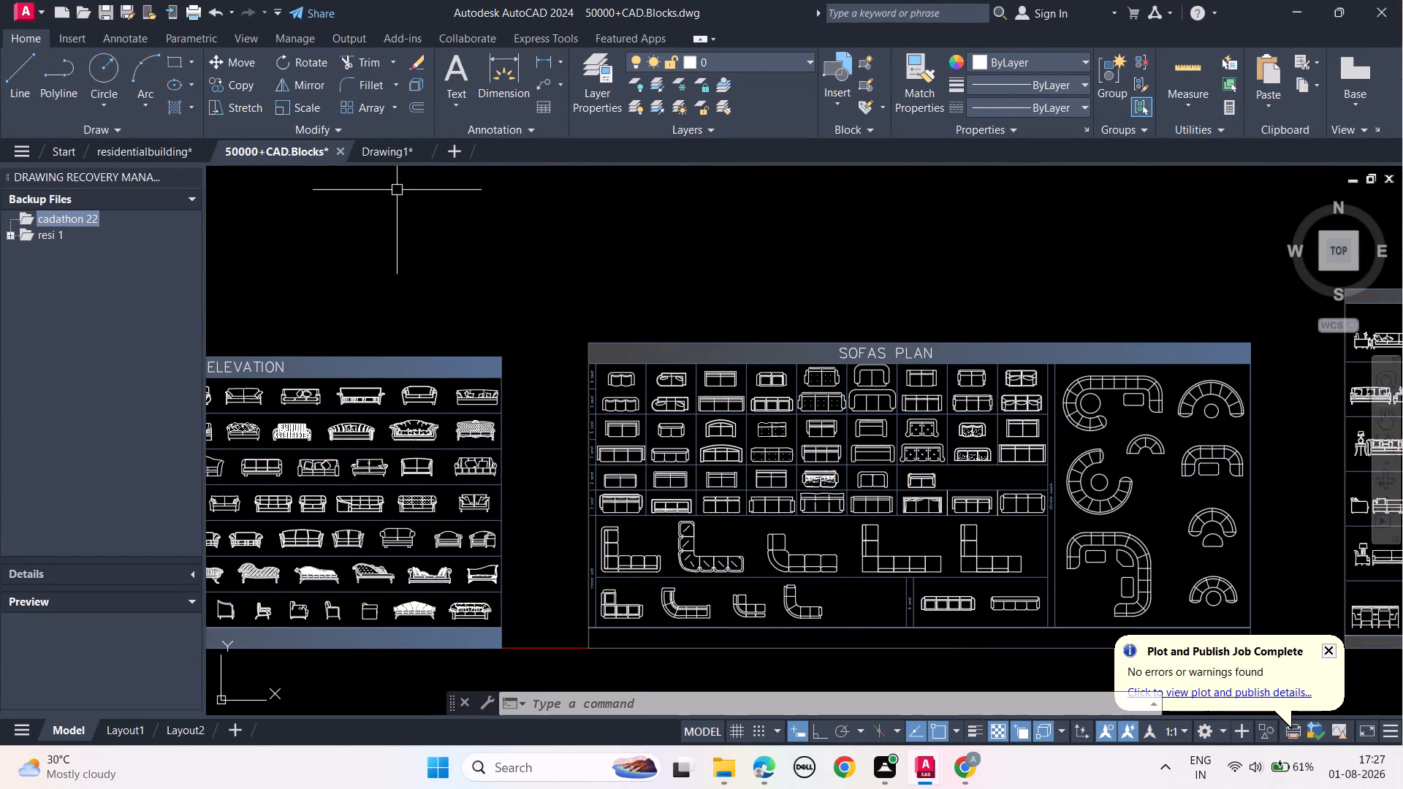
Check the office floor plan, and return to 50000+CAD.Blocks to examine the Sofas Plan blocks closely.
{"action": "left_click", "coordinate": [382, 149]}
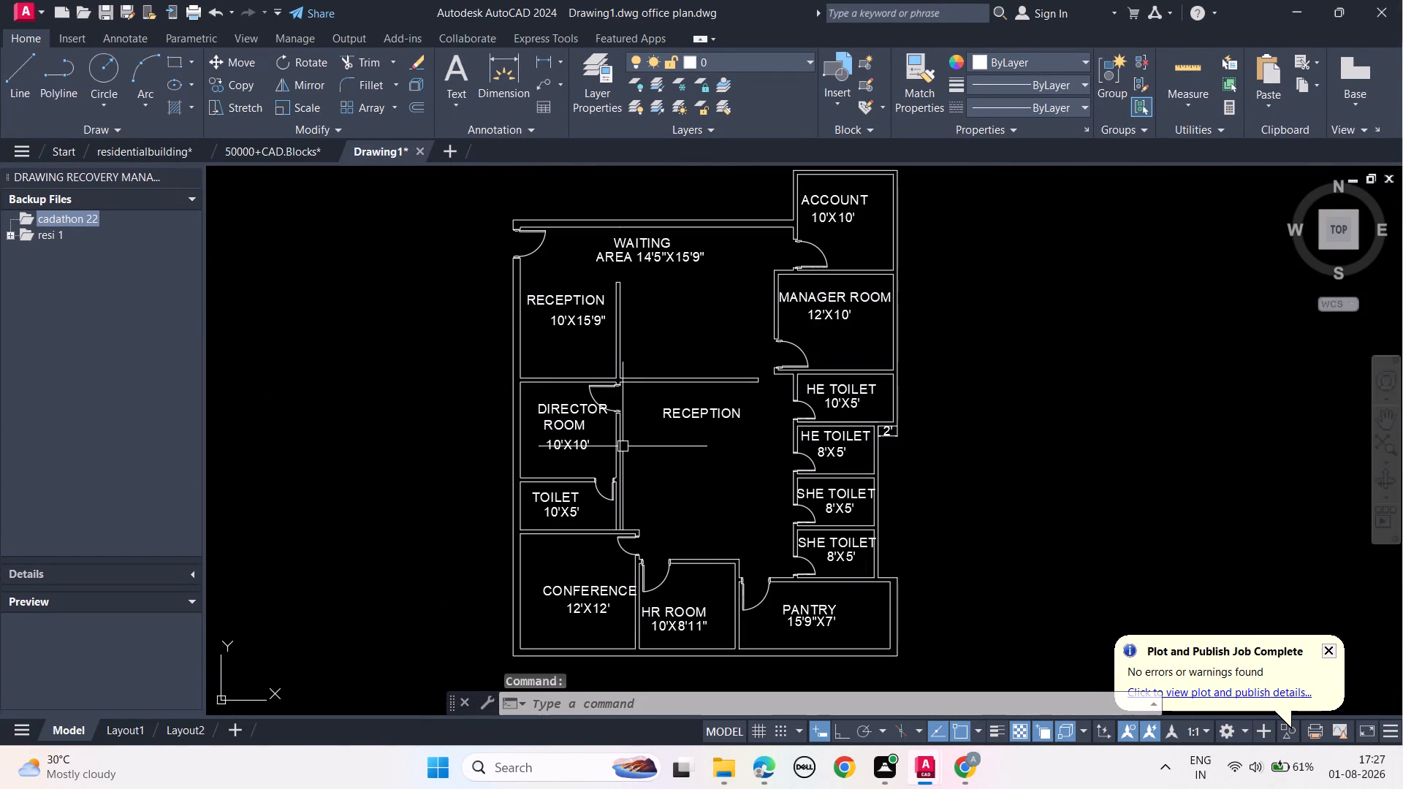
{"action": "left_click", "coordinate": [273, 150]}
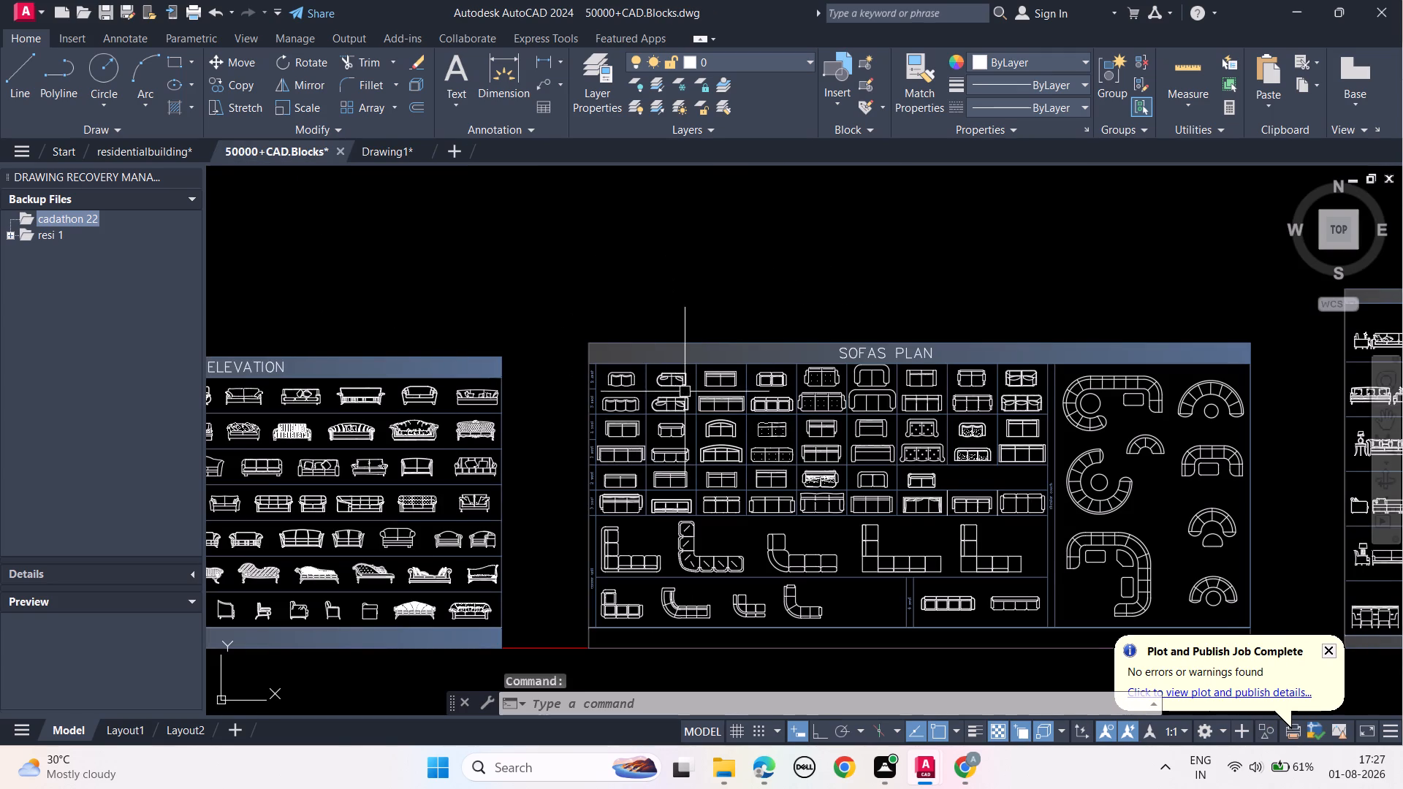
{"action": "middle_click_drag", "start_coordinate": [914, 491], "coordinate": [636, 407]}
{"action": "middle_click_drag", "start_coordinate": [962, 341], "coordinate": [842, 362]}
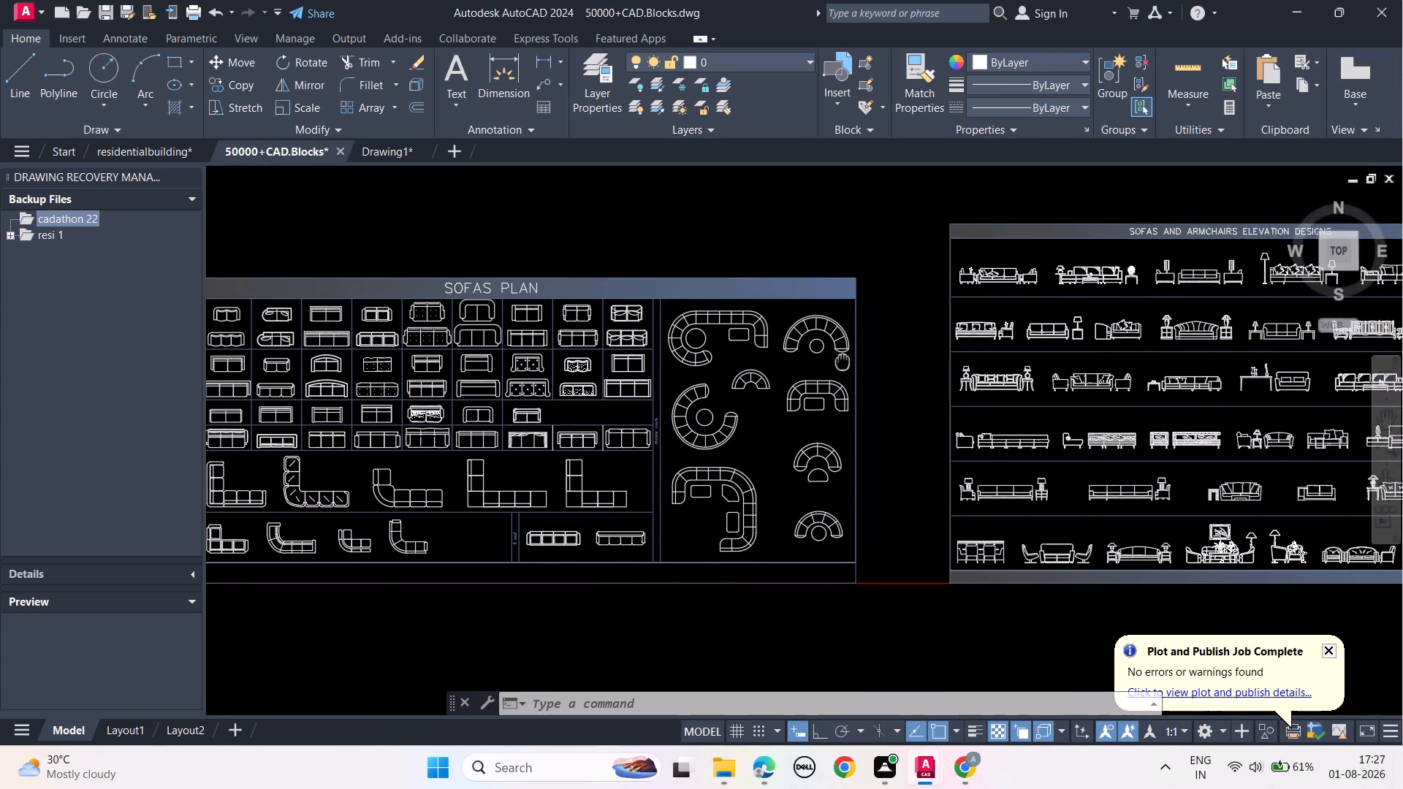
{"action": "middle_click_drag", "start_coordinate": [842, 362], "coordinate": [1049, 311]}
{"action": "scroll", "coordinate": [545, 460], "scroll_direction": "up", "scroll_amount": 2}
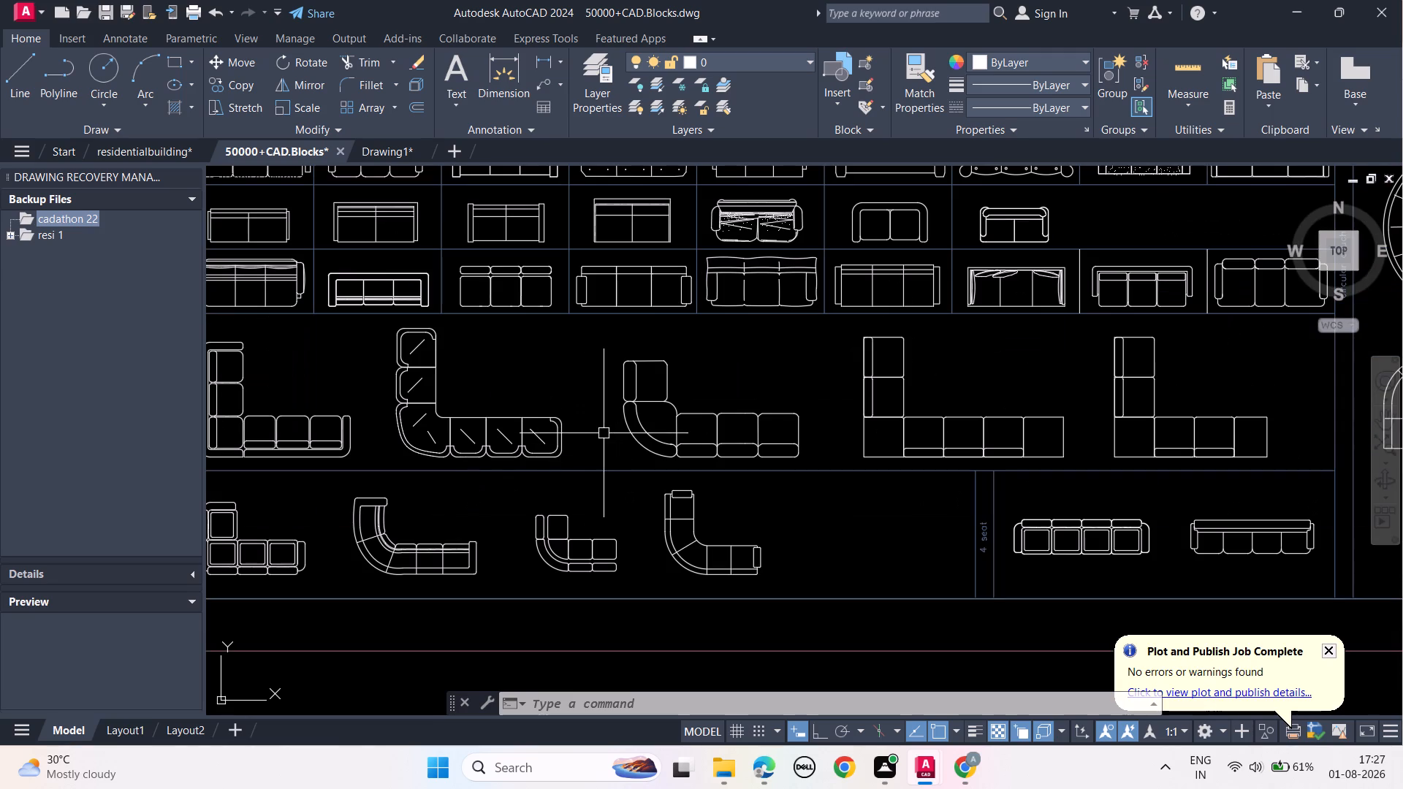
{"action": "scroll", "coordinate": [604, 433], "scroll_direction": "down", "scroll_amount": 2}
Look through the sofa and armchair block sheets, in elevation and plan, heading east to the Chairs sheet.
{"action": "middle_click_drag", "start_coordinate": [692, 414], "coordinate": [494, 489]}
{"action": "middle_click_drag", "start_coordinate": [1041, 411], "coordinate": [557, 453]}
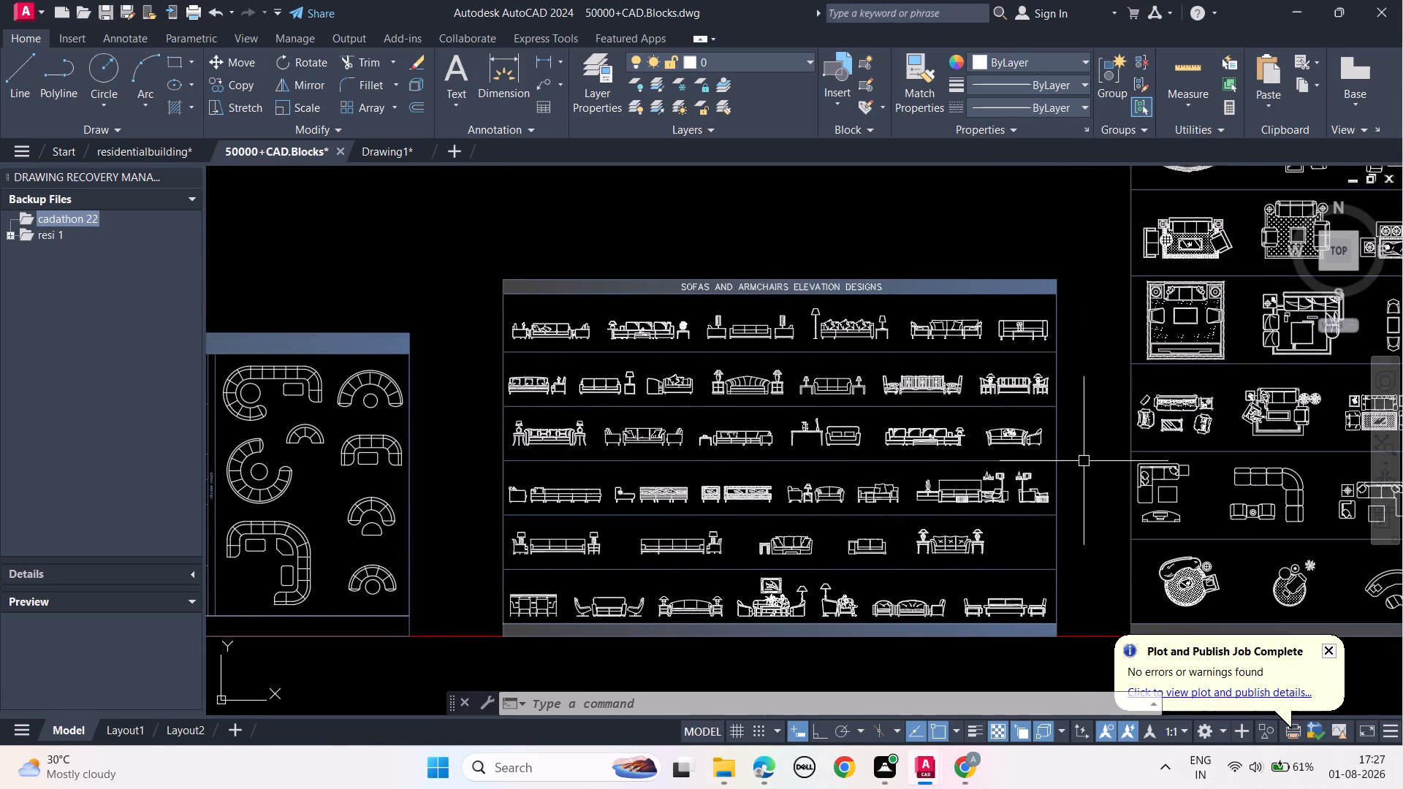
{"action": "middle_click_drag", "start_coordinate": [1090, 457], "coordinate": [590, 465]}
{"action": "middle_click_drag", "start_coordinate": [1219, 414], "coordinate": [579, 461]}
{"action": "middle_click_drag", "start_coordinate": [1035, 431], "coordinate": [692, 481]}
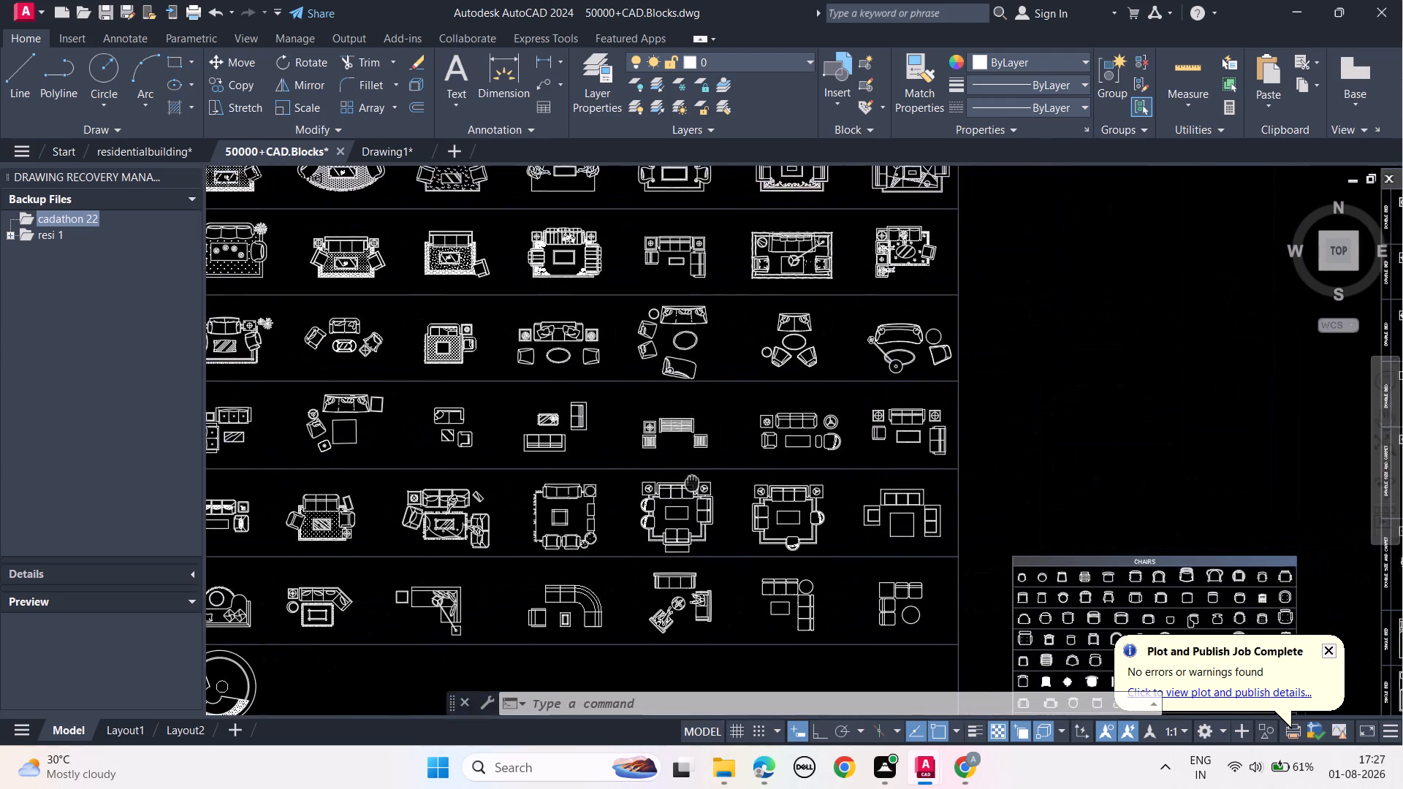
{"action": "middle_click_drag", "start_coordinate": [692, 481], "coordinate": [690, 481]}
{"action": "middle_click_drag", "start_coordinate": [945, 439], "coordinate": [529, 334]}
{"action": "scroll", "coordinate": [742, 541], "scroll_direction": "up", "scroll_amount": 2}
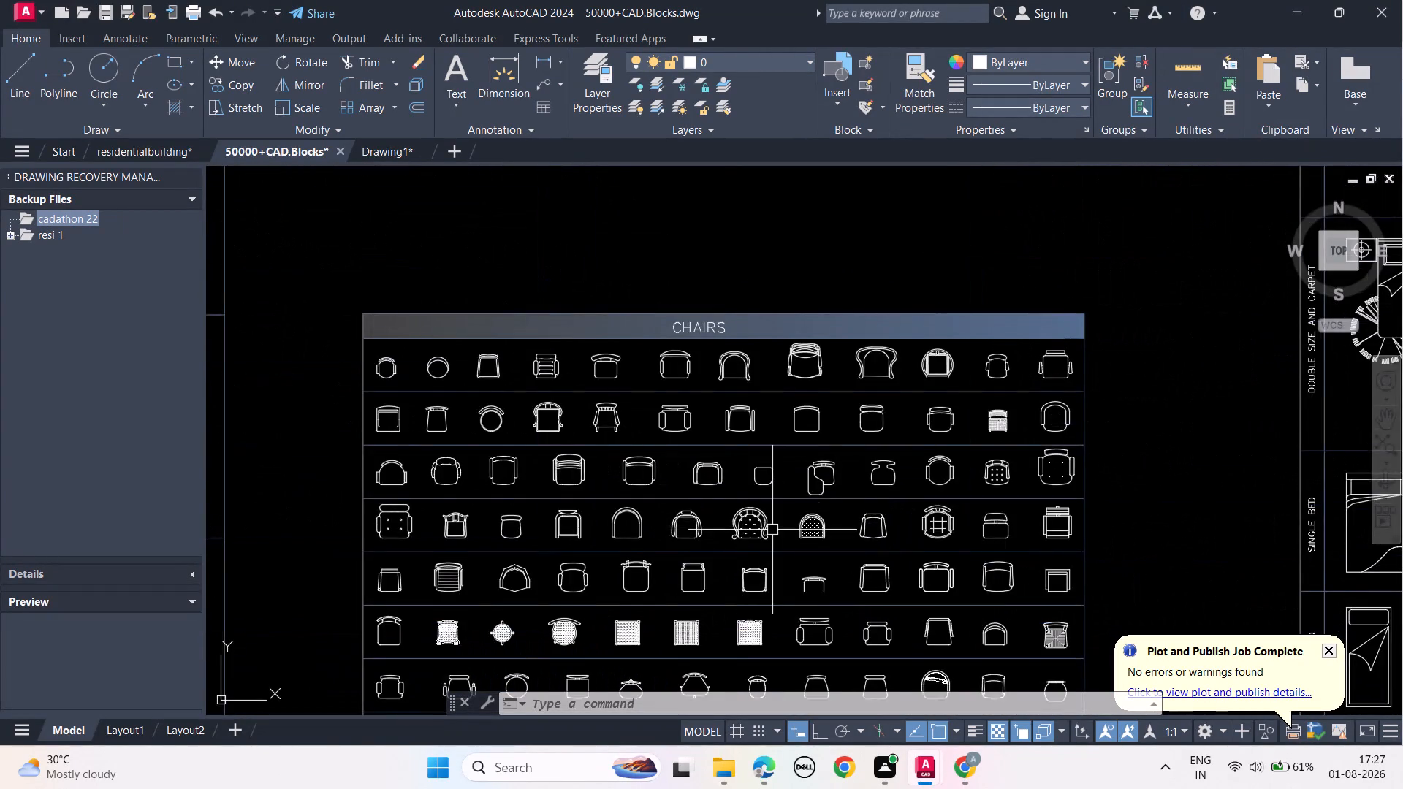
Examine the Chairs sheet and the double and single bed plan blocks, continuing east to Chairs – Elevations.
{"action": "middle_click_drag", "start_coordinate": [772, 530], "coordinate": [455, 429]}
{"action": "scroll", "coordinate": [750, 494], "scroll_direction": "up", "scroll_amount": 1}
{"action": "scroll", "coordinate": [743, 457], "scroll_direction": "down", "scroll_amount": 2}
{"action": "middle_click_drag", "start_coordinate": [924, 456], "coordinate": [515, 554]}
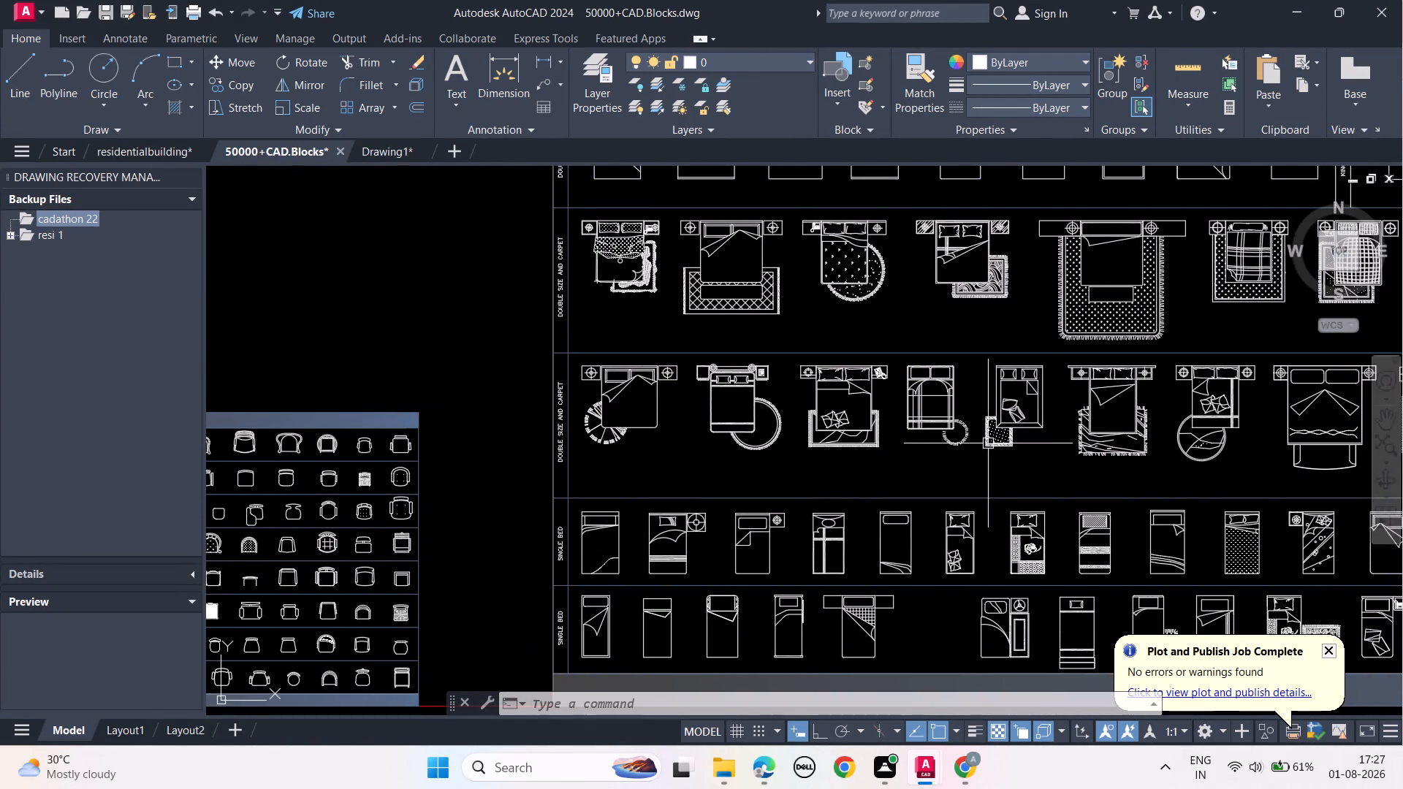
{"action": "middle_click_drag", "start_coordinate": [1002, 438], "coordinate": [598, 487]}
{"action": "scroll", "coordinate": [928, 382], "scroll_direction": "down", "scroll_amount": 1}
{"action": "middle_click_drag", "start_coordinate": [1002, 411], "coordinate": [308, 479]}
{"action": "middle_click_drag", "start_coordinate": [1016, 408], "coordinate": [494, 337]}
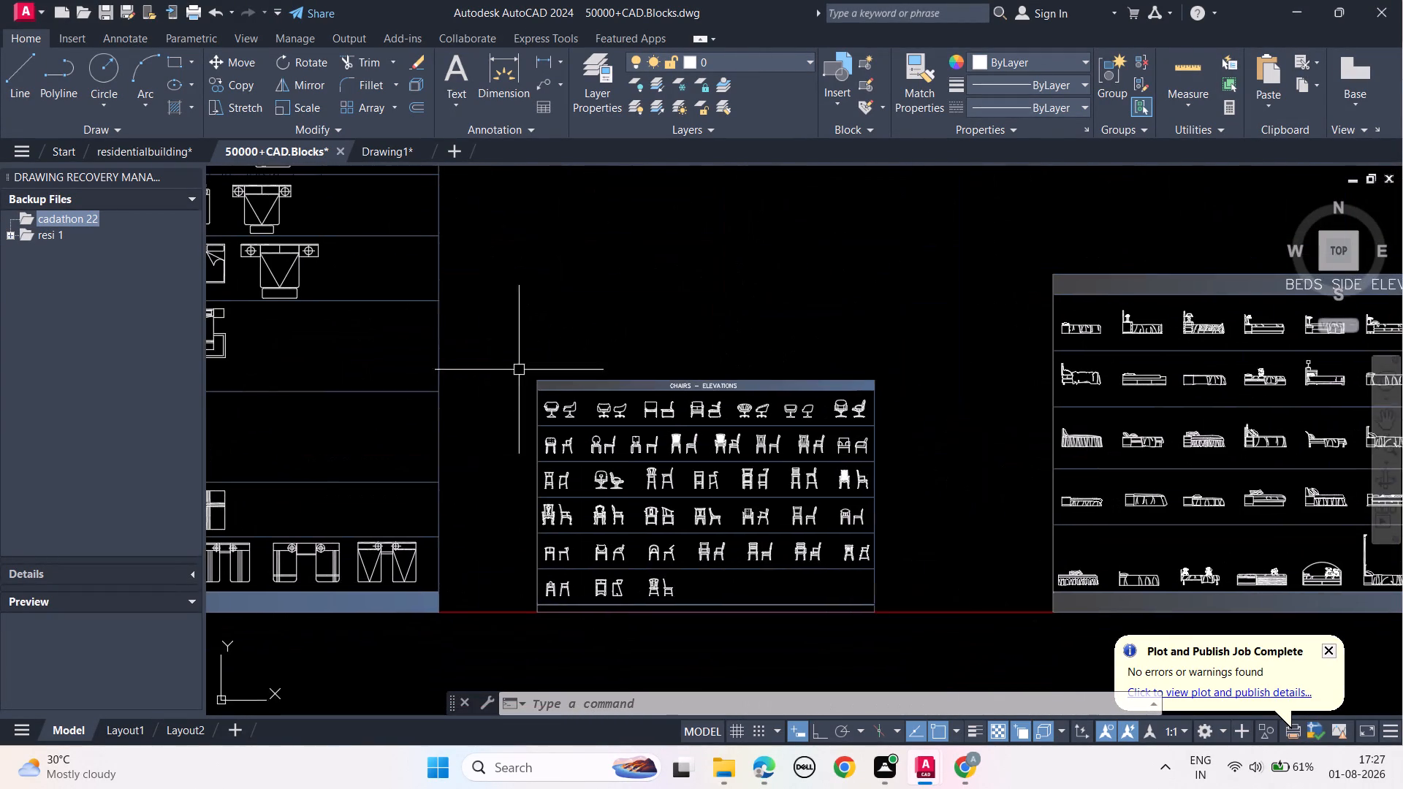
Browse east from the chair elevations past the bed side elevations to the kitchen block sheets.
{"action": "middle_click_drag", "start_coordinate": [797, 512], "coordinate": [339, 485]}
{"action": "middle_click_drag", "start_coordinate": [1065, 365], "coordinate": [450, 362]}
{"action": "middle_click_drag", "start_coordinate": [934, 398], "coordinate": [376, 489]}
{"action": "middle_click_drag", "start_coordinate": [1005, 498], "coordinate": [573, 386]}
{"action": "middle_click_drag", "start_coordinate": [1050, 408], "coordinate": [562, 387]}
{"action": "middle_click_drag", "start_coordinate": [1034, 503], "coordinate": [606, 468]}
{"action": "middle_click_drag", "start_coordinate": [952, 405], "coordinate": [775, 426]}
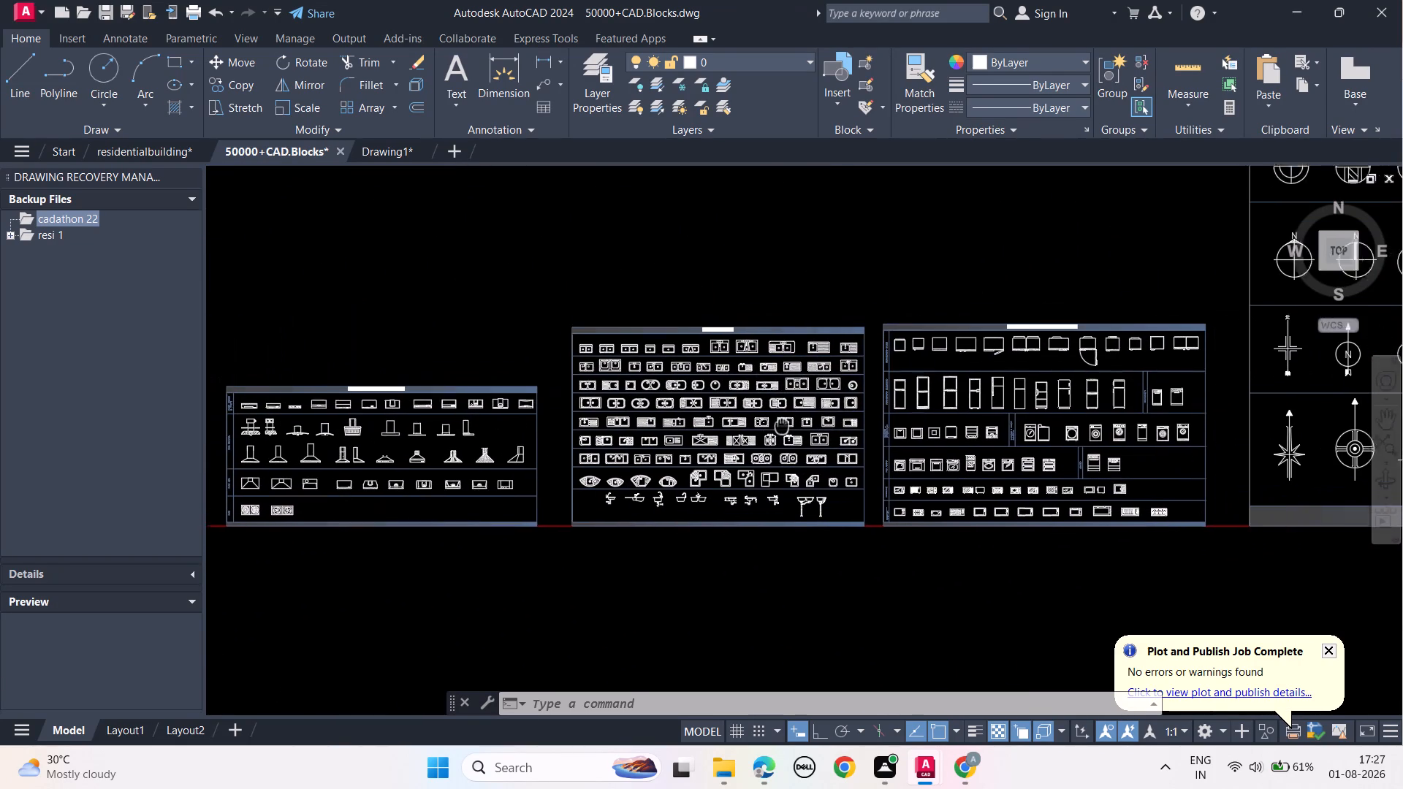
{"action": "middle_click_drag", "start_coordinate": [775, 426], "coordinate": [772, 427]}
Examine the Kitchen Sinks and Kitchen Appliances Collection sheets, continuing east to the north symbols.
{"action": "scroll", "coordinate": [720, 450], "scroll_direction": "up", "scroll_amount": 1}
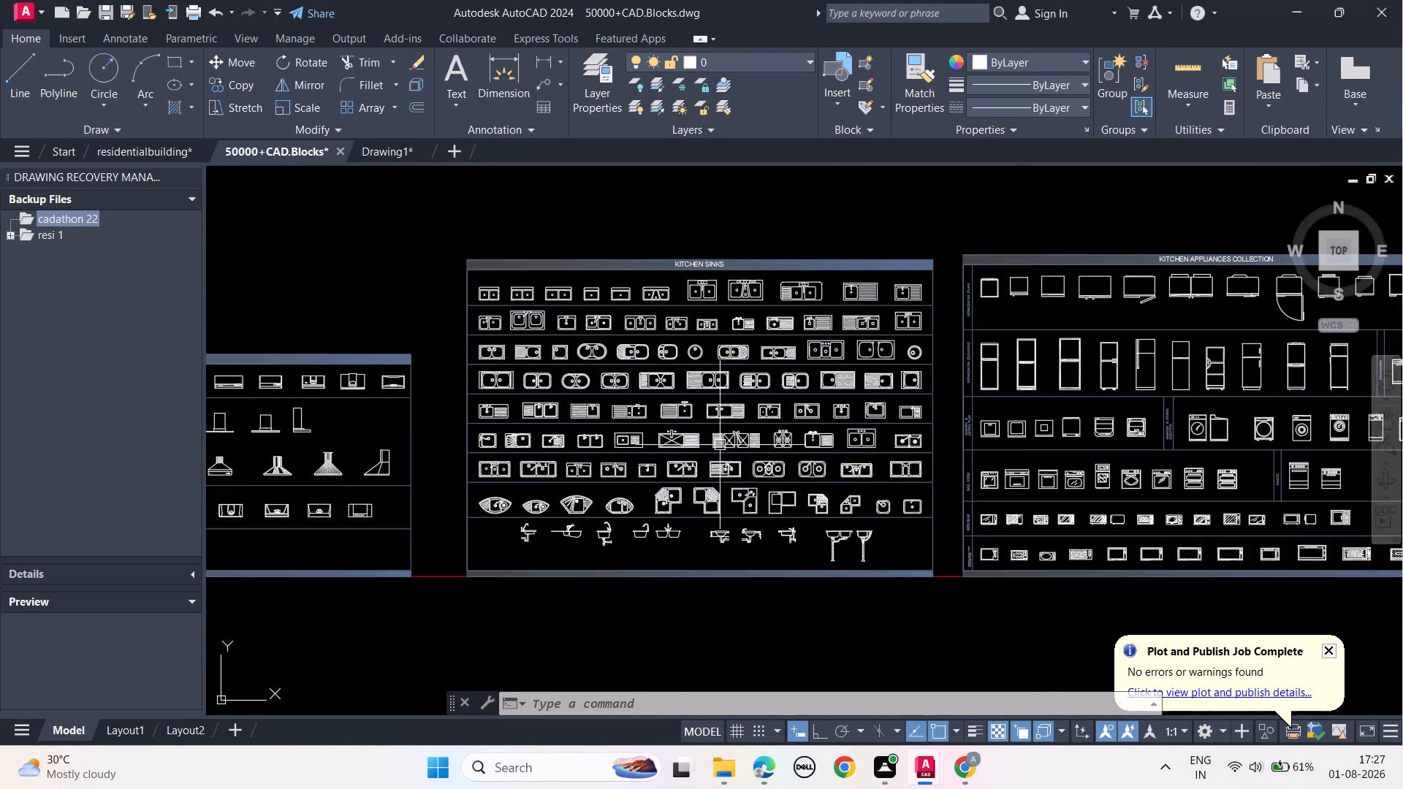
{"action": "scroll", "coordinate": [731, 433], "scroll_direction": "up", "scroll_amount": 2}
{"action": "scroll", "coordinate": [733, 432], "scroll_direction": "down", "scroll_amount": 1}
{"action": "middle_click_drag", "start_coordinate": [847, 442], "coordinate": [470, 457]}
{"action": "middle_click_drag", "start_coordinate": [1155, 432], "coordinate": [638, 449]}
{"action": "scroll", "coordinate": [683, 454], "scroll_direction": "down", "scroll_amount": 1}
{"action": "middle_click_drag", "start_coordinate": [1124, 464], "coordinate": [629, 533]}
{"action": "middle_click_drag", "start_coordinate": [913, 428], "coordinate": [691, 494]}
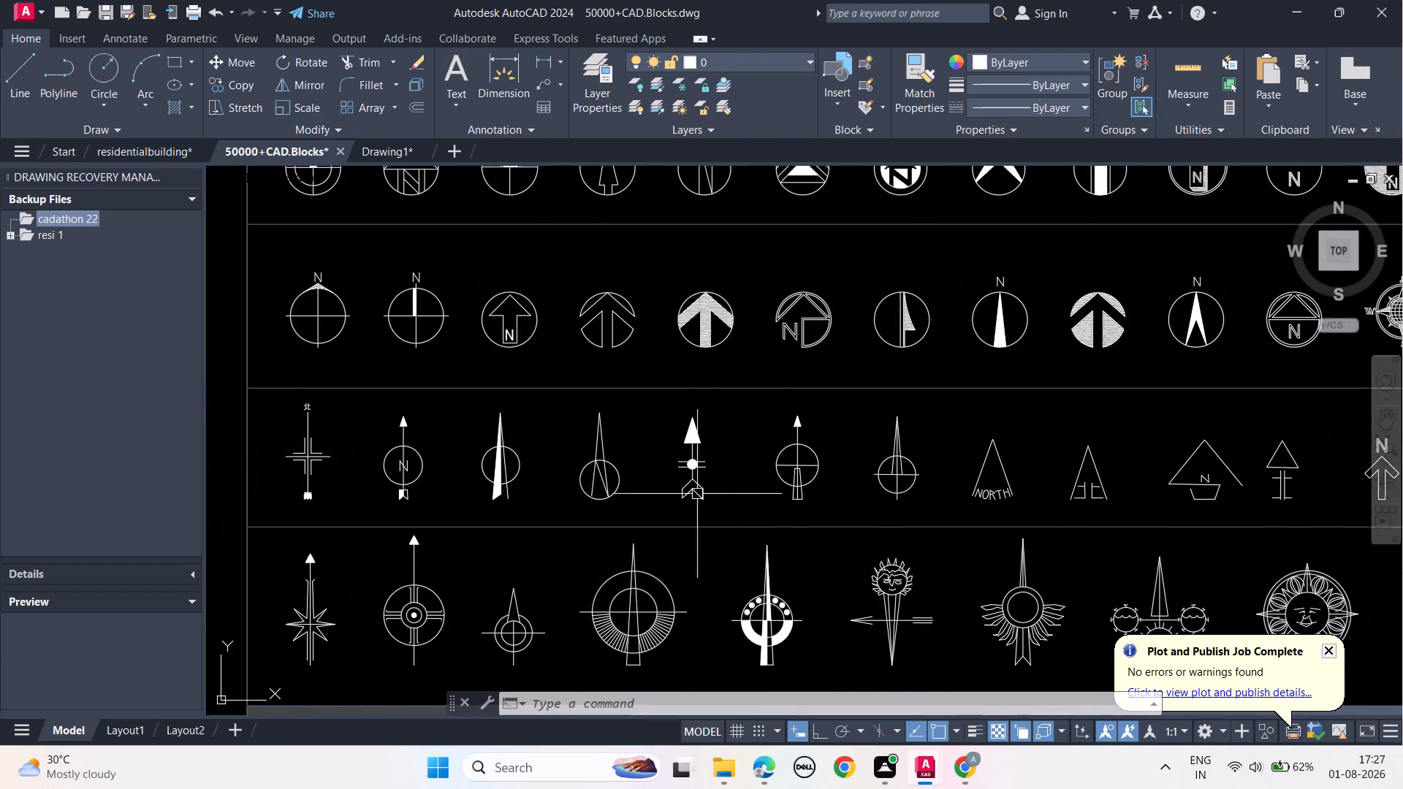
Look through the North Symbol and Office Equipment sheets, continuing east to the people blocks.
{"action": "scroll", "coordinate": [760, 460], "scroll_direction": "down", "scroll_amount": 1}
{"action": "middle_click_drag", "start_coordinate": [1037, 419], "coordinate": [771, 546]}
{"action": "scroll", "coordinate": [864, 480], "scroll_direction": "down", "scroll_amount": 1}
{"action": "middle_click_drag", "start_coordinate": [938, 514], "coordinate": [539, 474]}
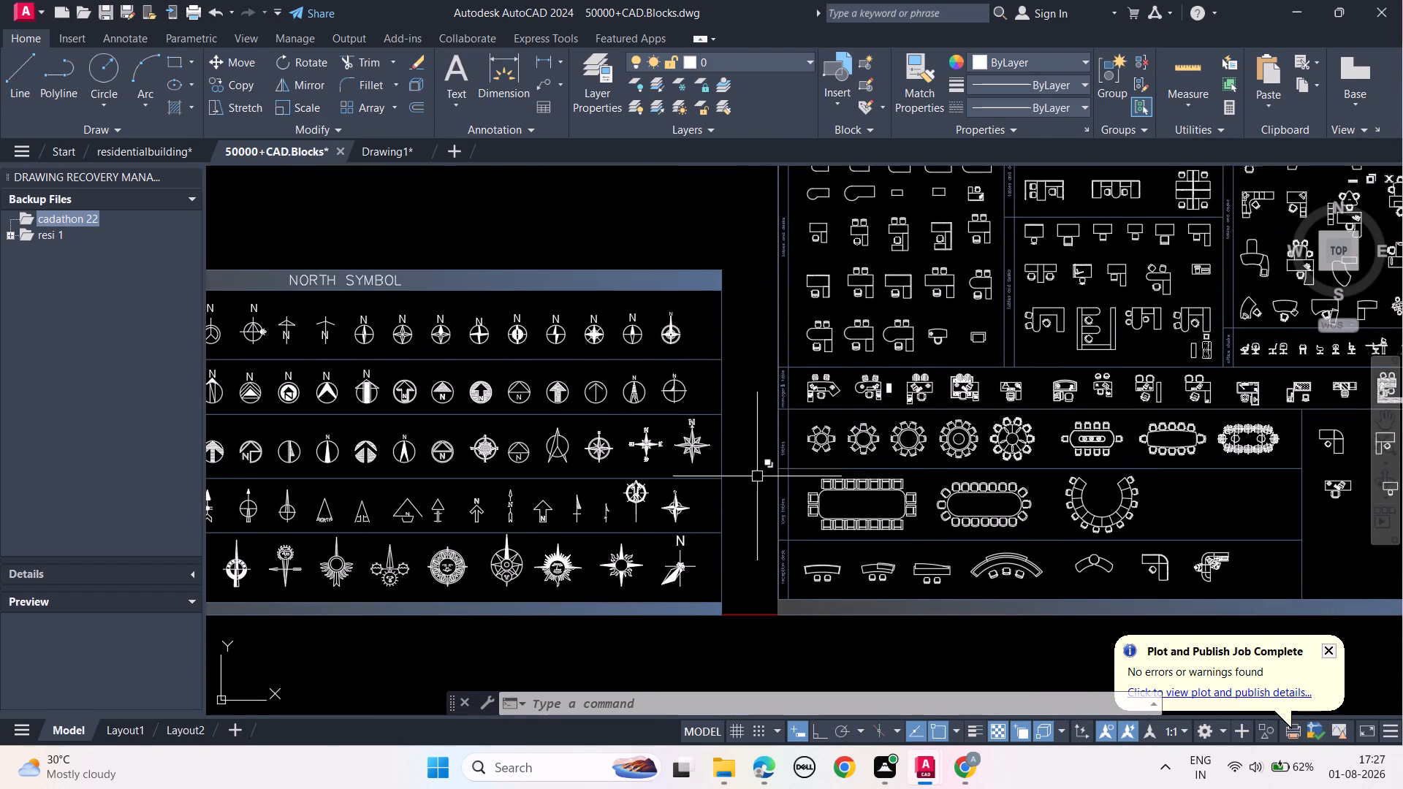
{"action": "middle_click_drag", "start_coordinate": [1011, 399], "coordinate": [720, 493]}
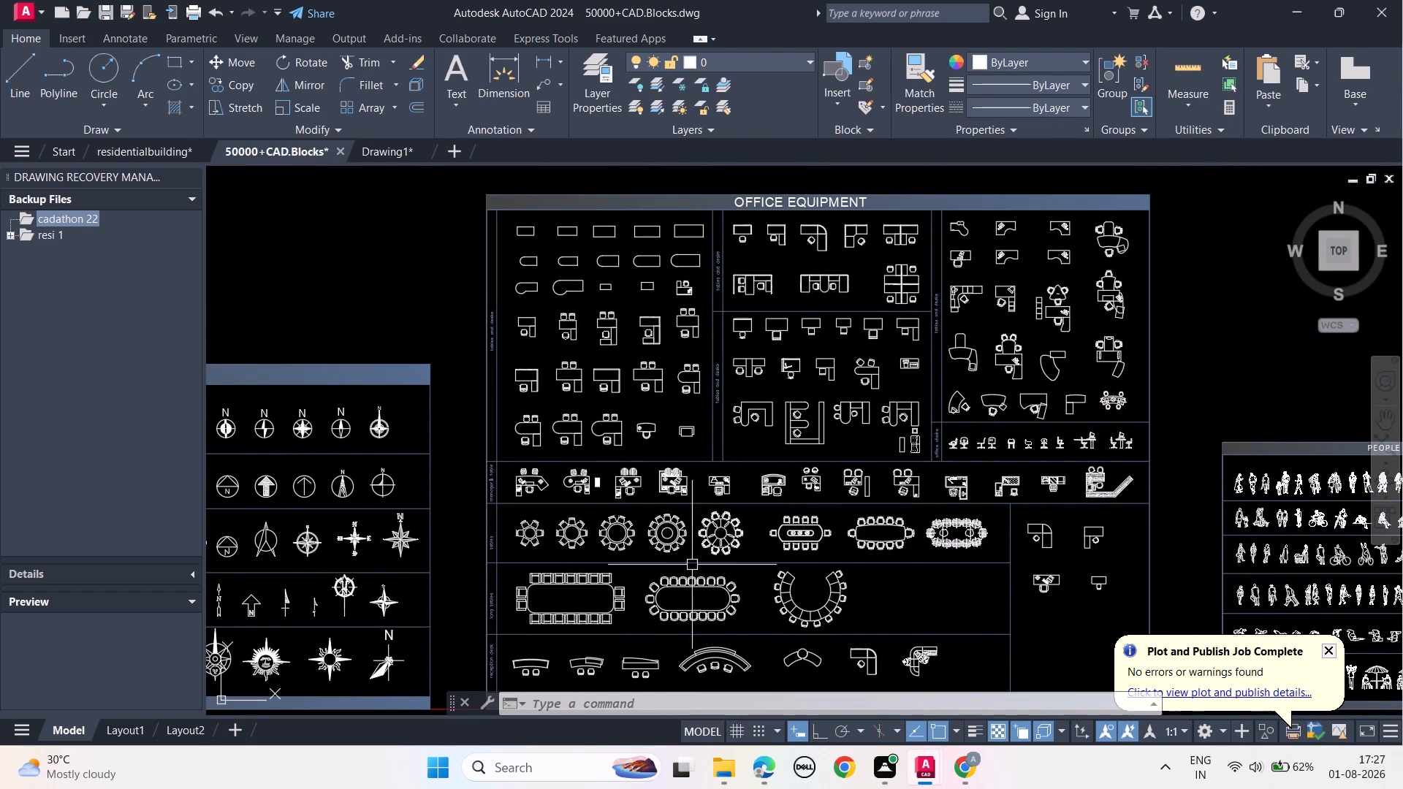
{"action": "middle_click_drag", "start_coordinate": [999, 552], "coordinate": [730, 500]}
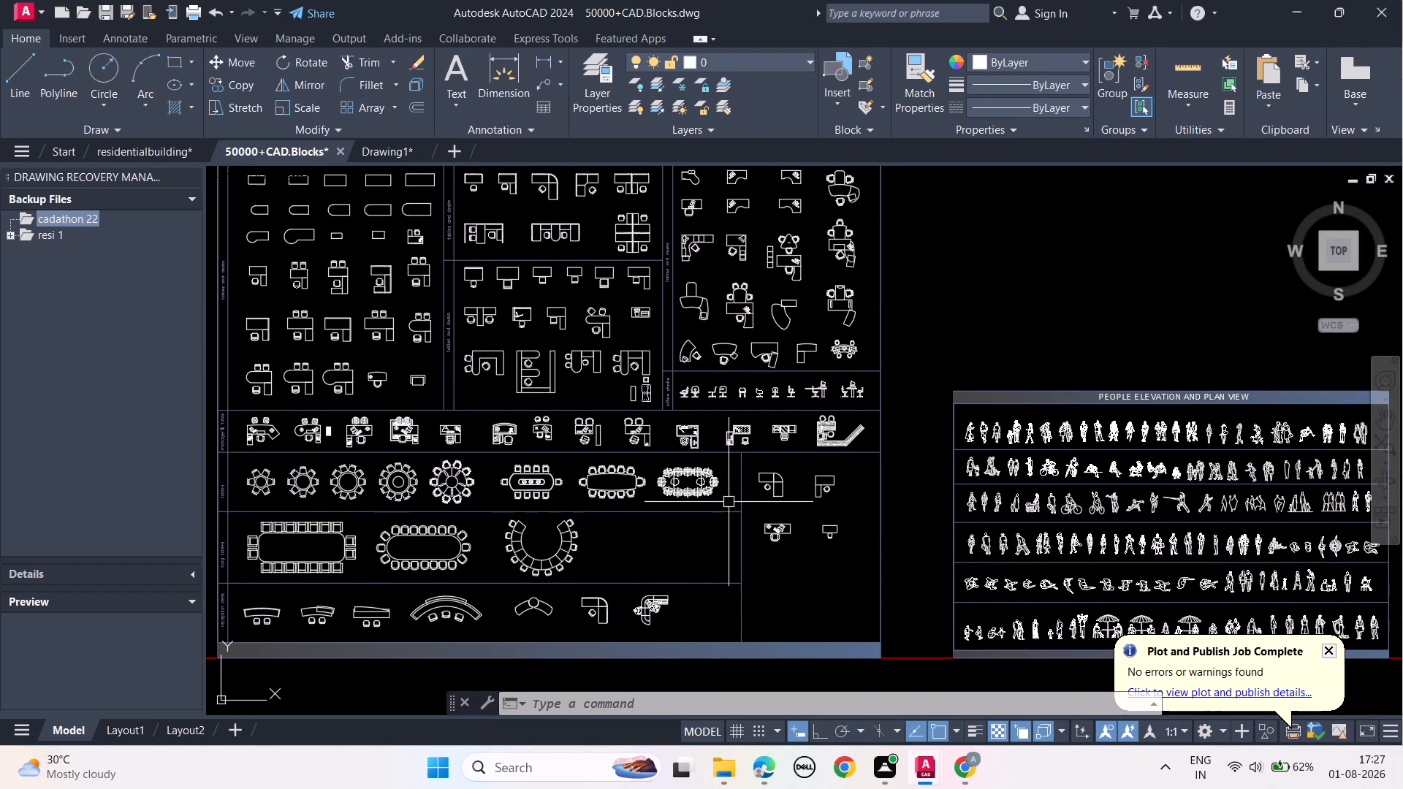
{"action": "middle_click_drag", "start_coordinate": [1017, 531], "coordinate": [470, 508]}
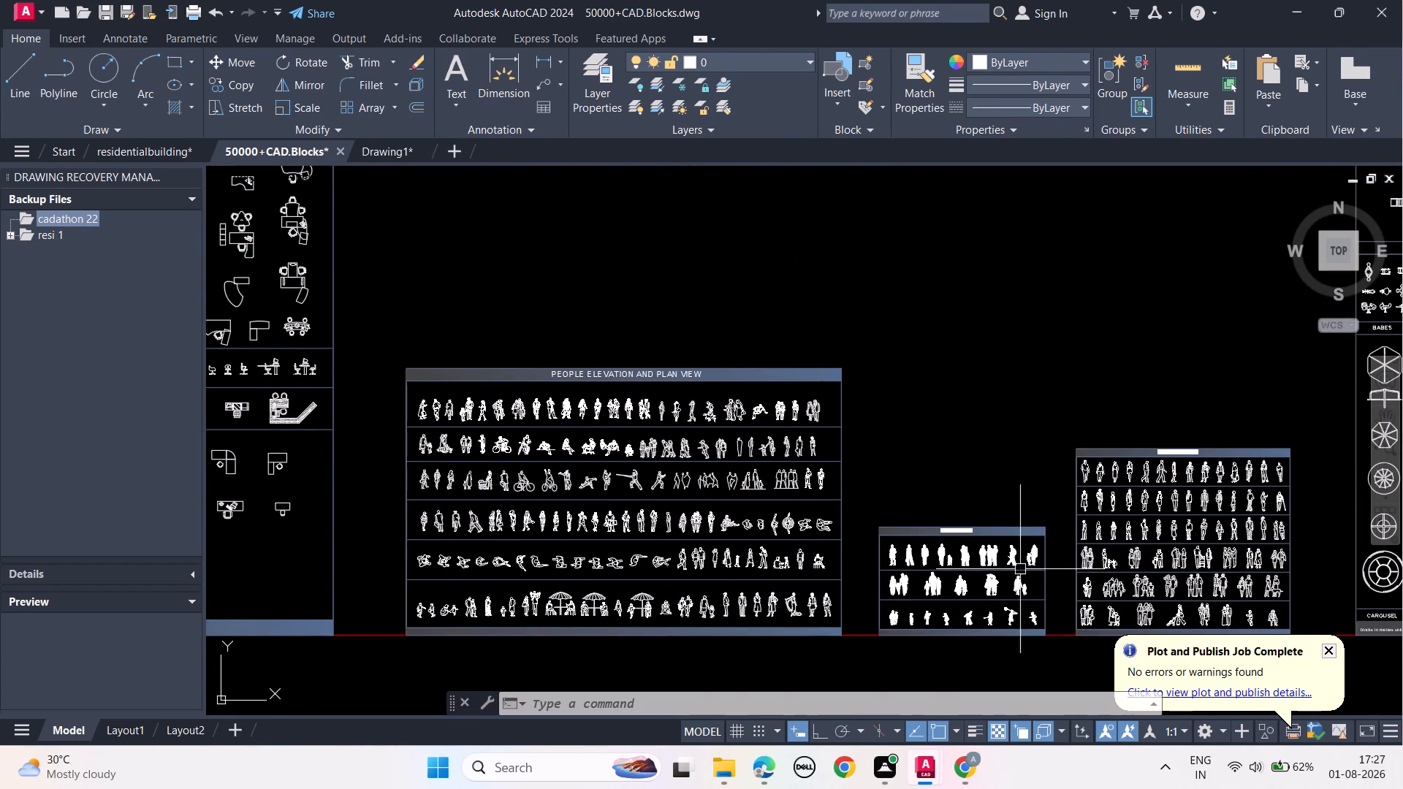
Look through the people block sheets and the playground equipment blocks, heading east to the staircase blocks.
{"action": "scroll", "coordinate": [1019, 570], "scroll_direction": "up", "scroll_amount": 2}
{"action": "middle_click_drag", "start_coordinate": [1007, 560], "coordinate": [434, 470]}
{"action": "scroll", "coordinate": [884, 487], "scroll_direction": "down", "scroll_amount": 1}
{"action": "middle_click_drag", "start_coordinate": [1095, 473], "coordinate": [986, 470]}
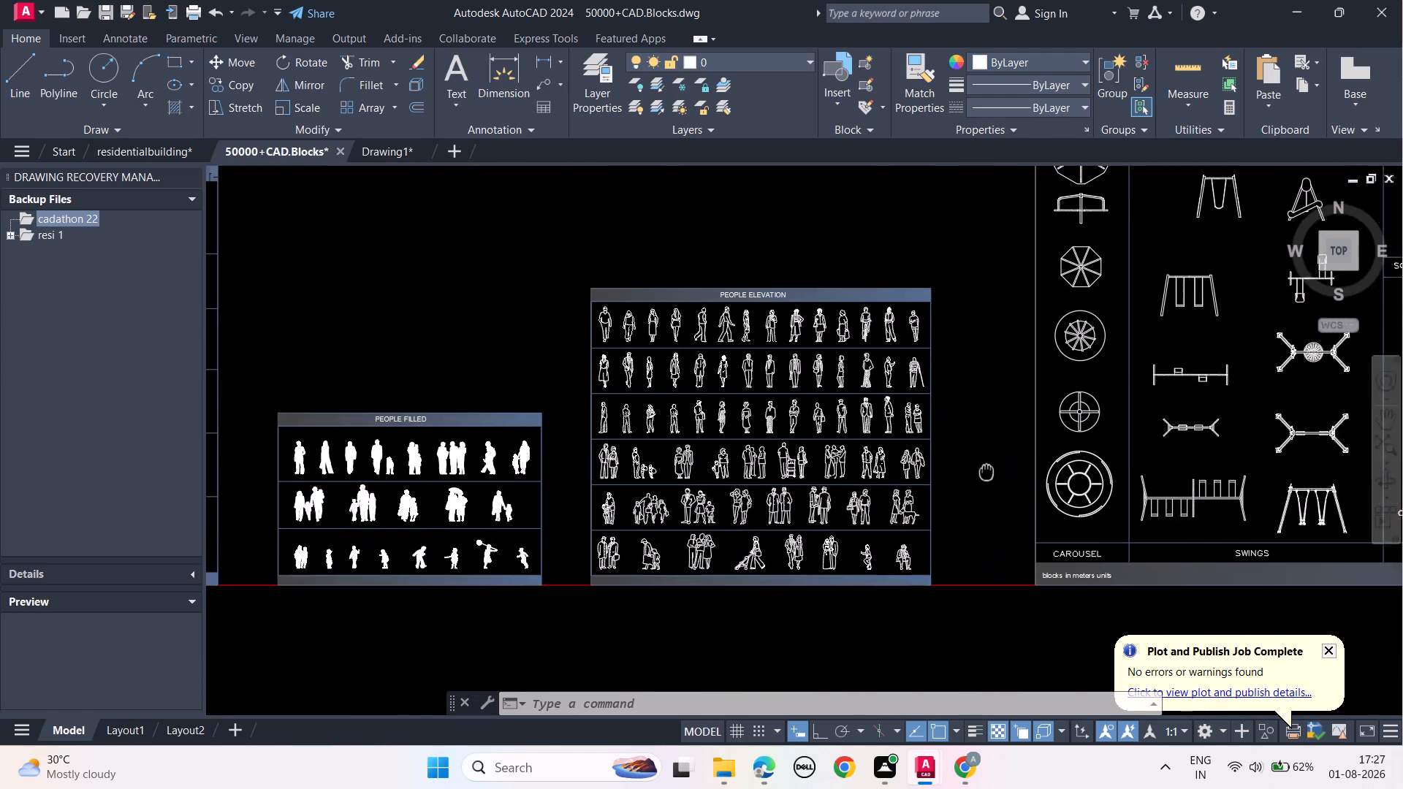
{"action": "middle_click_drag", "start_coordinate": [986, 470], "coordinate": [588, 535]}
{"action": "middle_click_drag", "start_coordinate": [1054, 477], "coordinate": [658, 569]}
{"action": "middle_click_drag", "start_coordinate": [1318, 362], "coordinate": [966, 438]}
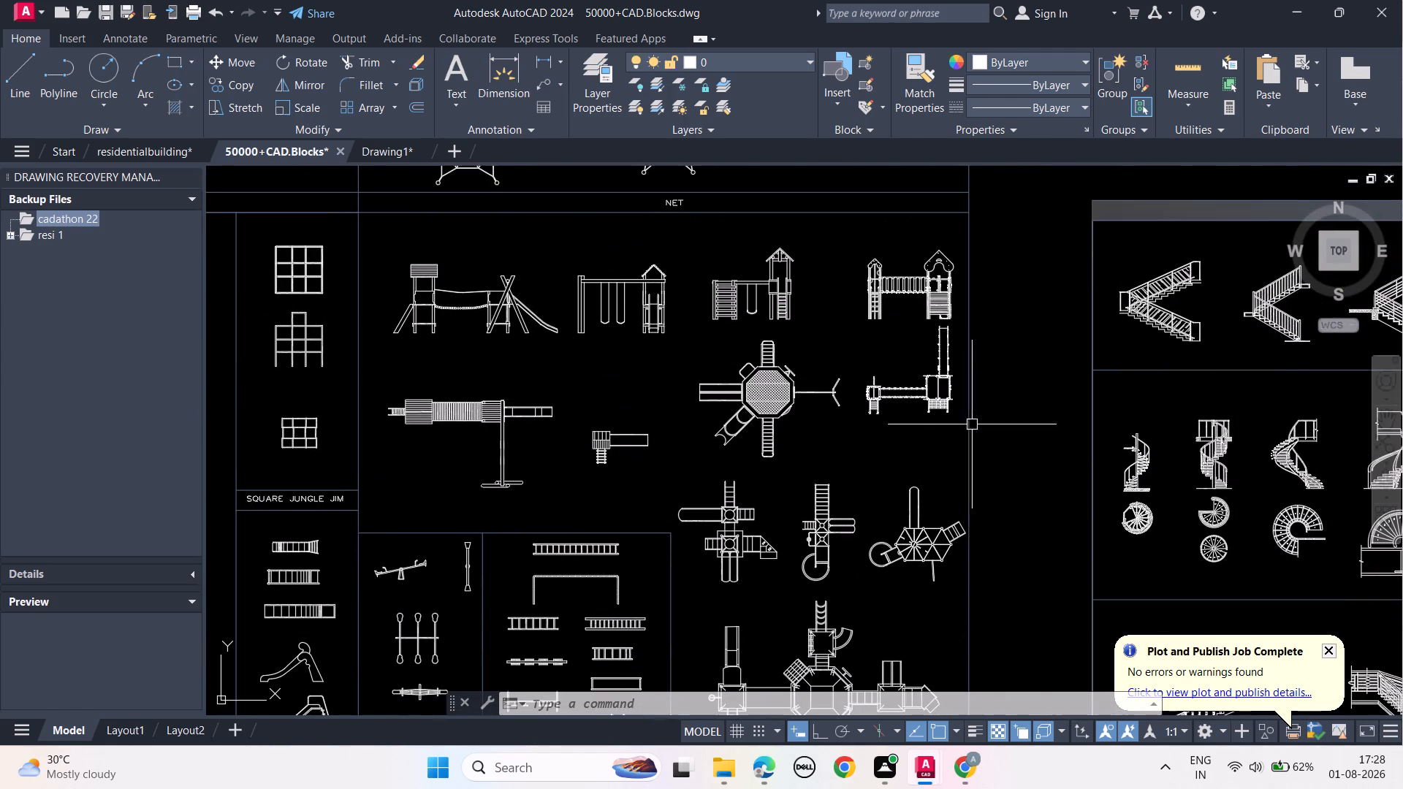
Browse east through the staircase blocks to the tree and plant block sheets.
{"action": "middle_click_drag", "start_coordinate": [913, 421], "coordinate": [421, 432]}
{"action": "middle_click_drag", "start_coordinate": [1038, 465], "coordinate": [625, 451]}
{"action": "scroll", "coordinate": [1158, 493], "scroll_direction": "down", "scroll_amount": 1}
{"action": "middle_click_drag", "start_coordinate": [1197, 519], "coordinate": [574, 436]}
{"action": "middle_click_drag", "start_coordinate": [1128, 491], "coordinate": [695, 409]}
{"action": "middle_click_drag", "start_coordinate": [1227, 463], "coordinate": [675, 632]}
{"action": "middle_click_drag", "start_coordinate": [880, 446], "coordinate": [521, 546]}
{"action": "scroll", "coordinate": [680, 471], "scroll_direction": "down", "scroll_amount": 3}
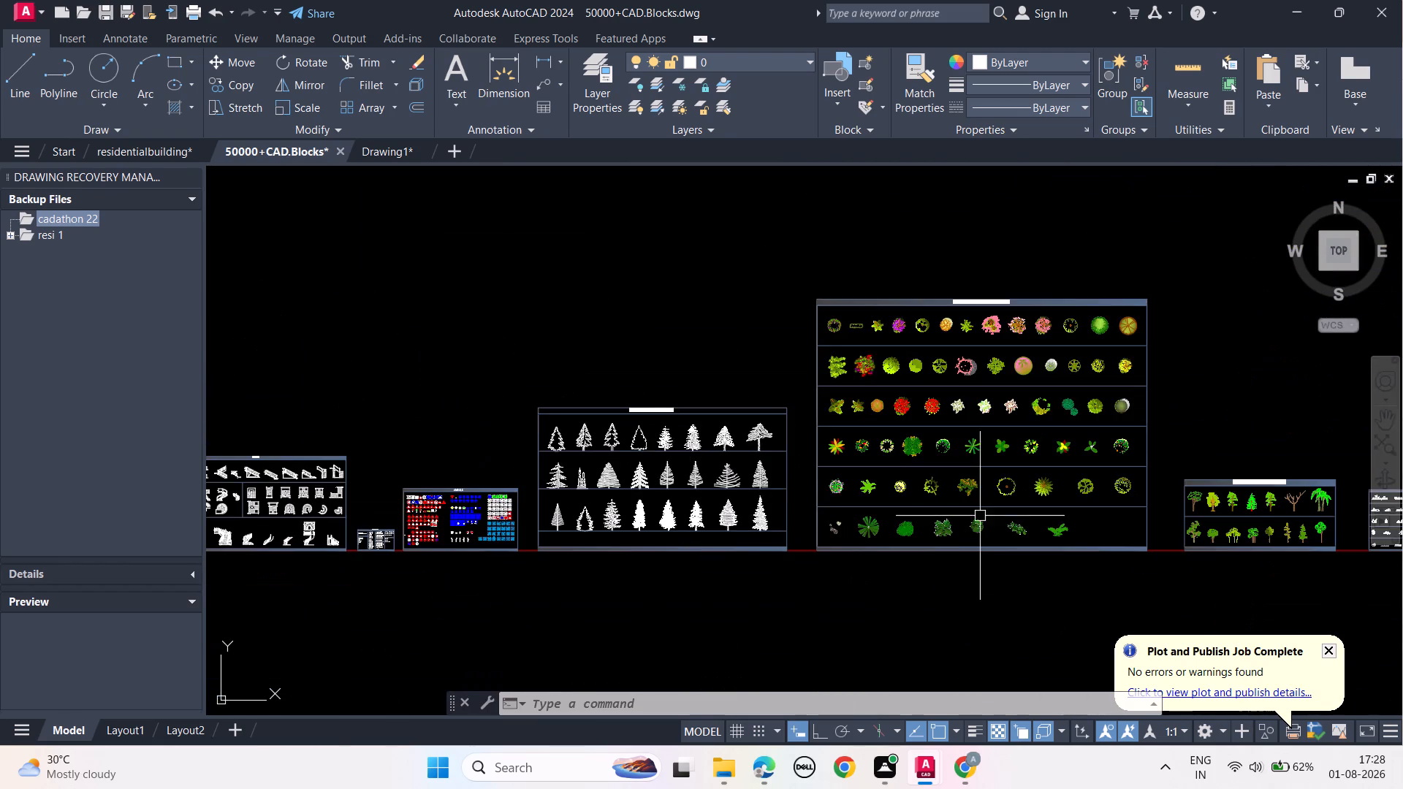
{"action": "middle_click_drag", "start_coordinate": [980, 516], "coordinate": [317, 565]}
{"action": "middle_click_drag", "start_coordinate": [1074, 557], "coordinate": [1402, 482]}
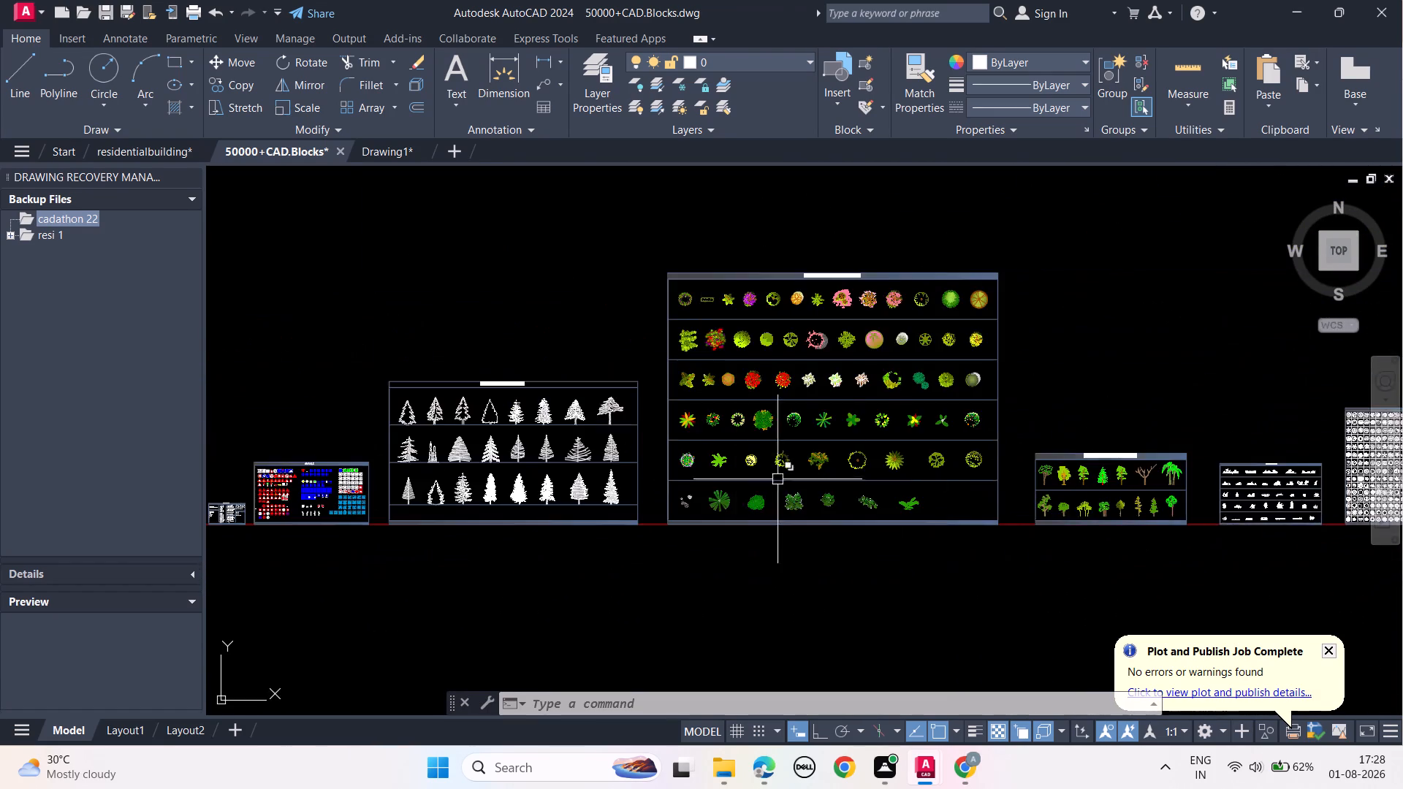
Return west to the Office Equipment sheet and examine its desk and meeting table blocks.
{"action": "scroll", "coordinate": [737, 474], "scroll_direction": "down", "scroll_amount": 1}
{"action": "middle_click_drag", "start_coordinate": [737, 474], "coordinate": [1364, 367]}
{"action": "middle_click_drag", "start_coordinate": [567, 400], "coordinate": [910, 389]}
{"action": "scroll", "coordinate": [950, 338], "scroll_direction": "up", "scroll_amount": 4}
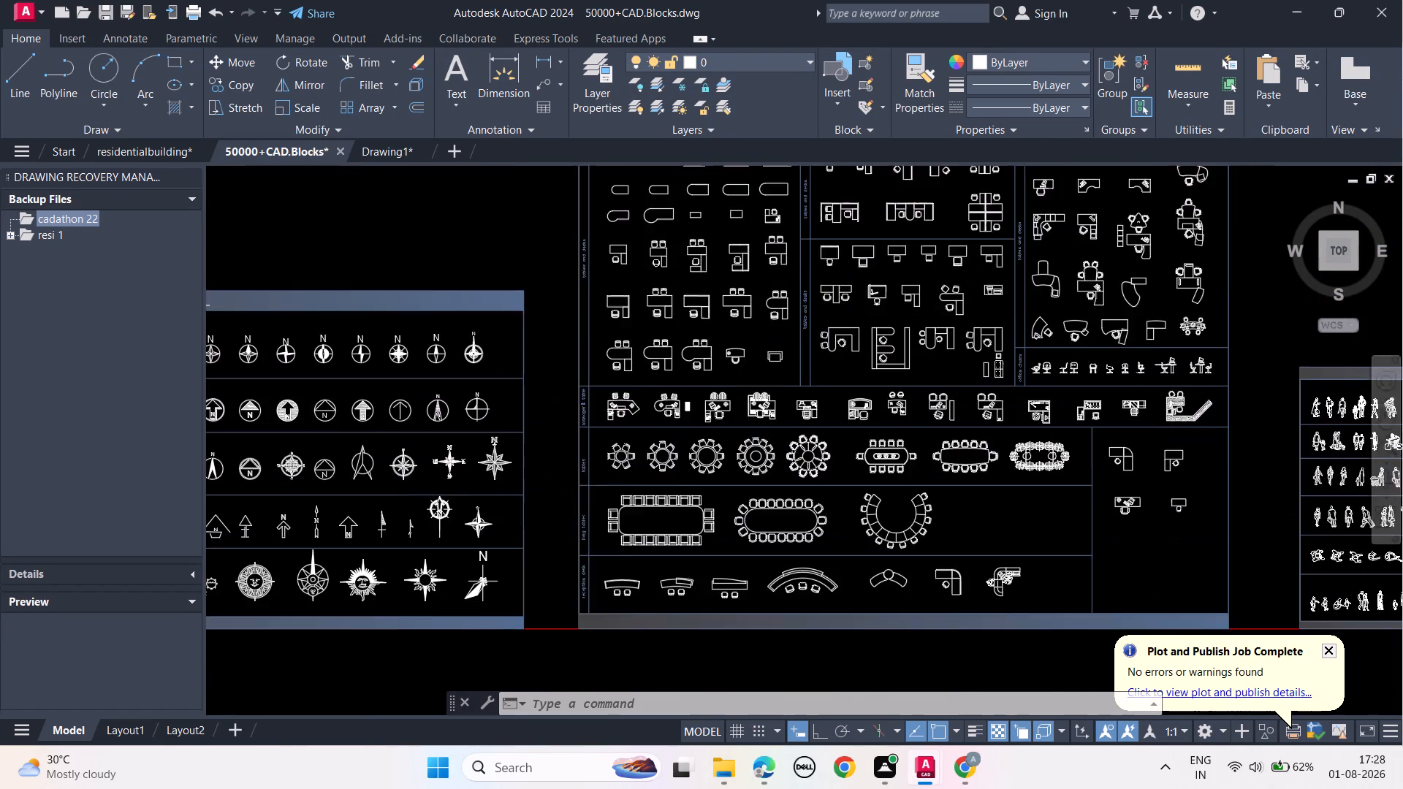
{"action": "scroll", "coordinate": [941, 391], "scroll_direction": "up", "scroll_amount": 1}
{"action": "scroll", "coordinate": [940, 425], "scroll_direction": "down", "scroll_amount": 1}
{"action": "middle_click_drag", "start_coordinate": [948, 389], "coordinate": [985, 518]}
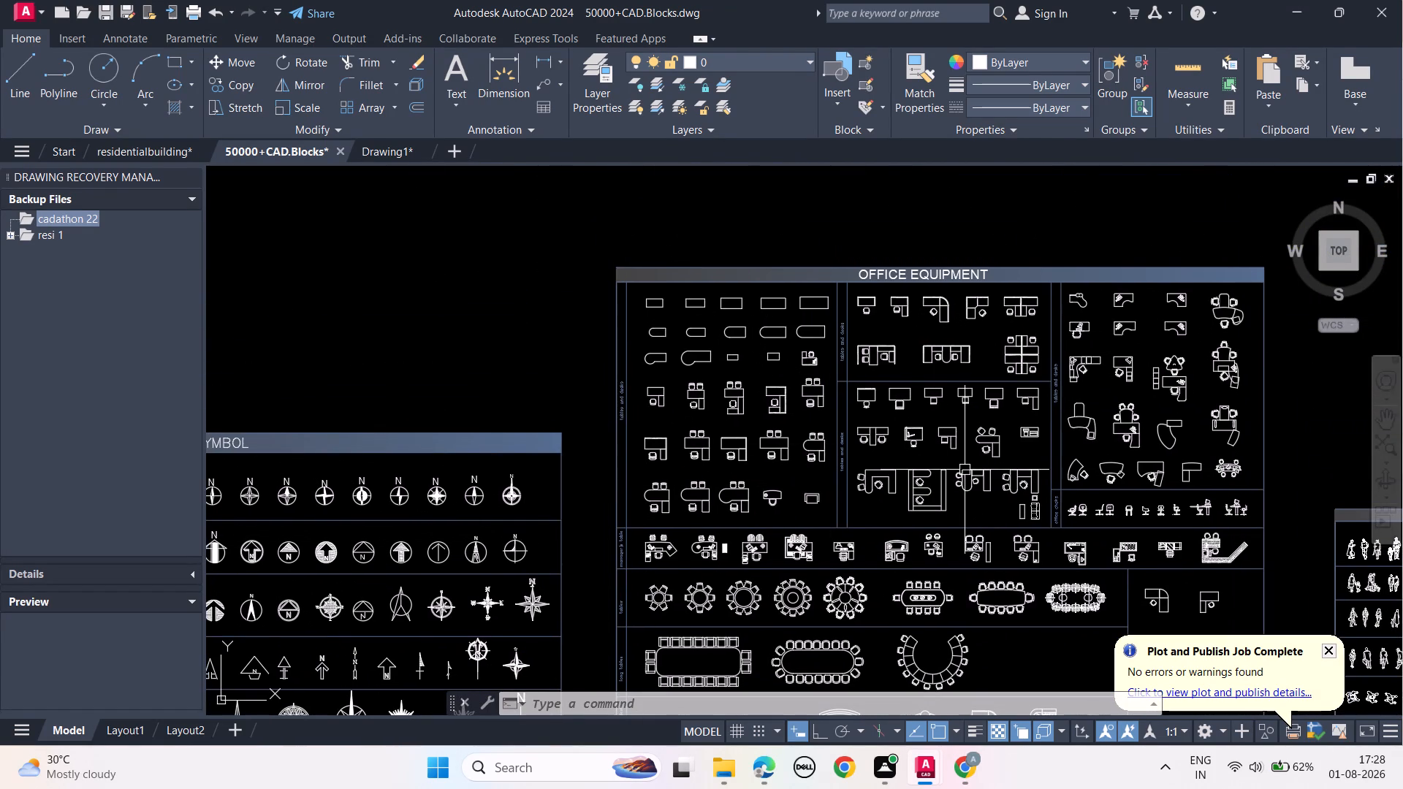
Go back west past the North Symbol sheet and examine the Kitchen Sinks blocks closely.
{"action": "middle_click_drag", "start_coordinate": [871, 533], "coordinate": [1115, 416]}
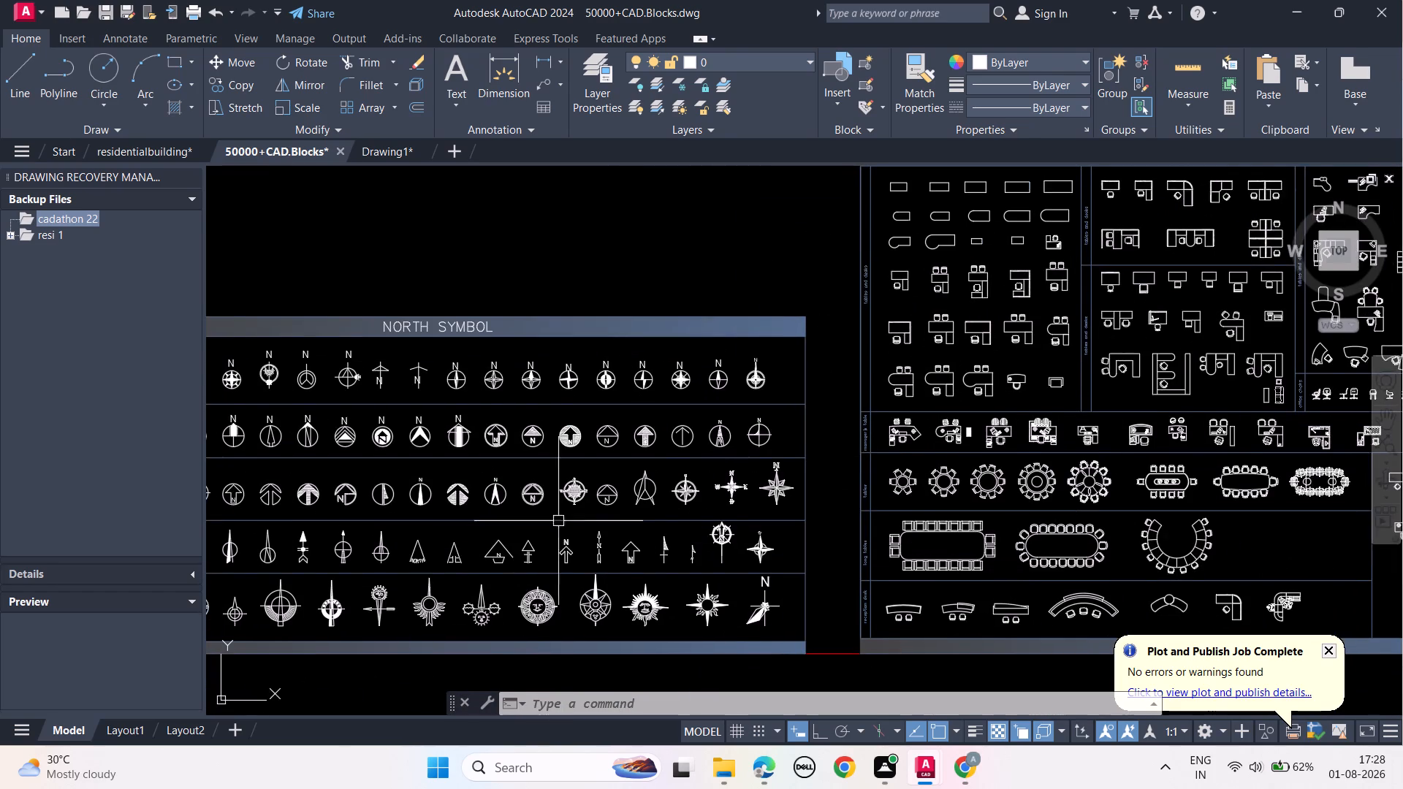
{"action": "middle_click_drag", "start_coordinate": [555, 522], "coordinate": [1119, 457]}
{"action": "middle_click_drag", "start_coordinate": [573, 503], "coordinate": [965, 445]}
{"action": "scroll", "coordinate": [898, 479], "scroll_direction": "up", "scroll_amount": 3}
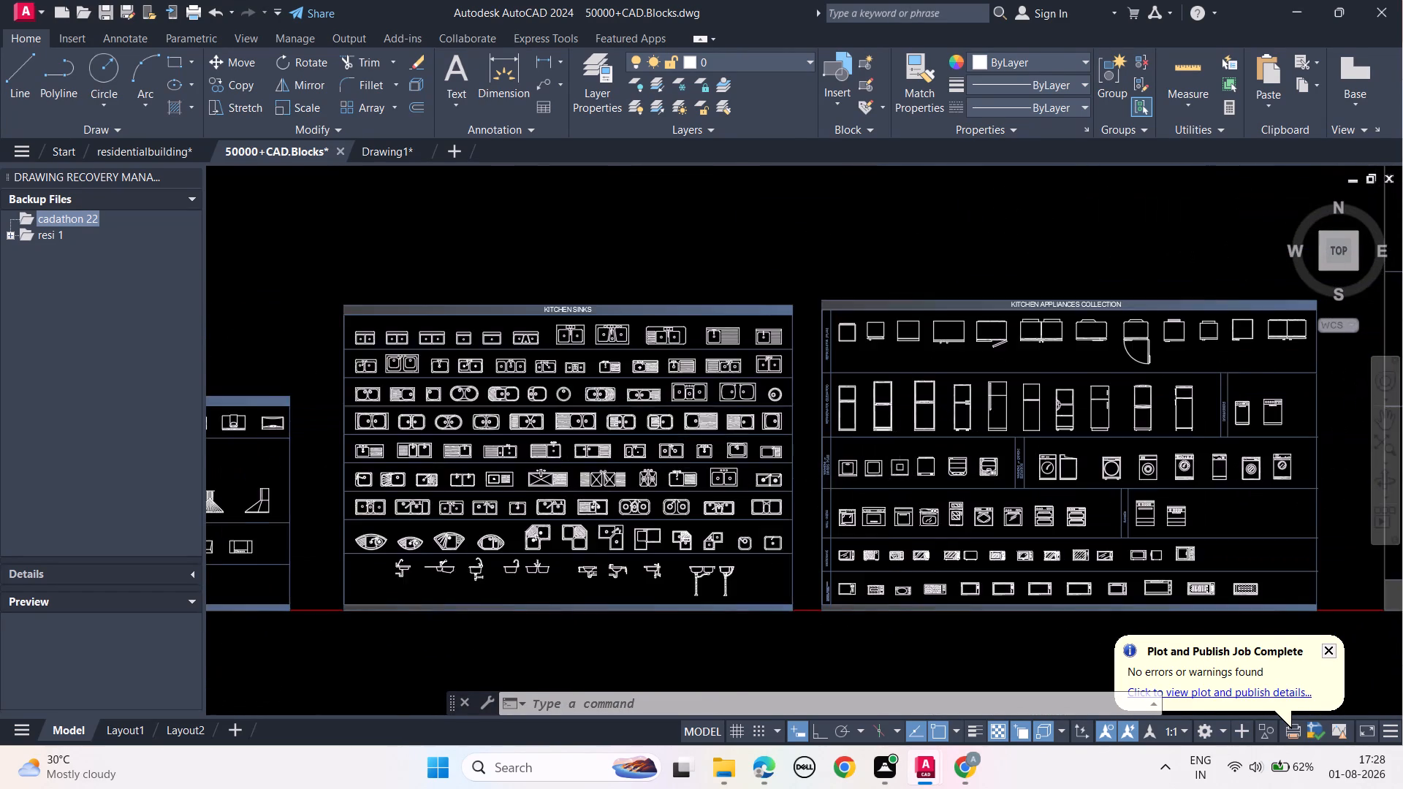
{"action": "scroll", "coordinate": [891, 507], "scroll_direction": "up", "scroll_amount": 1}
{"action": "scroll", "coordinate": [895, 506], "scroll_direction": "down", "scroll_amount": 2}
{"action": "middle_click_drag", "start_coordinate": [675, 509], "coordinate": [994, 429]}
{"action": "scroll", "coordinate": [726, 460], "scroll_direction": "up", "scroll_amount": 1}
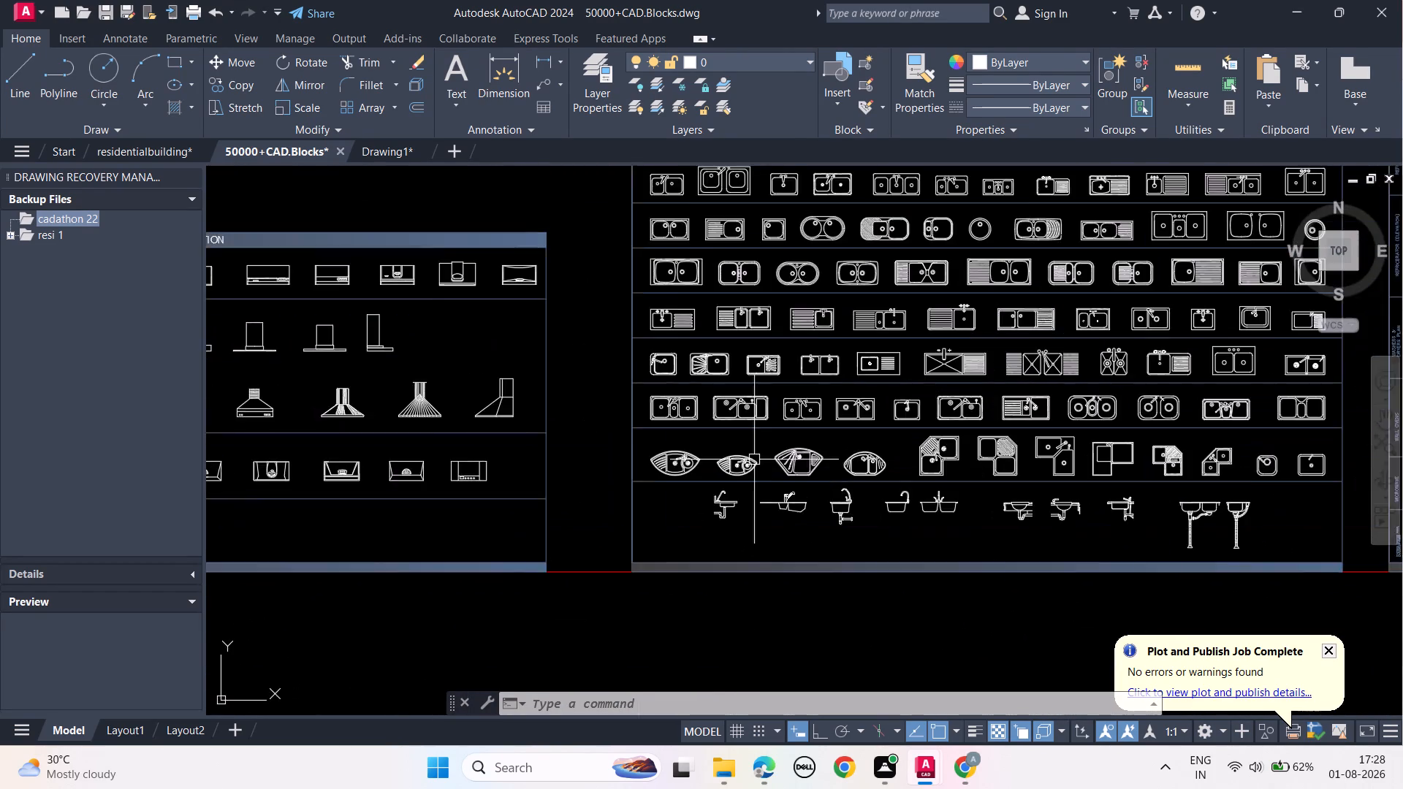
Examine the Rangue Hood Collection and Rangues Collection sheets, including the cooktop plan and elevation blocks.
{"action": "middle_click_drag", "start_coordinate": [758, 460], "coordinate": [1144, 425]}
{"action": "scroll", "coordinate": [666, 437], "scroll_direction": "up", "scroll_amount": 1}
{"action": "middle_click_drag", "start_coordinate": [666, 437], "coordinate": [950, 485]}
{"action": "scroll", "coordinate": [550, 429], "scroll_direction": "down", "scroll_amount": 1}
{"action": "middle_click_drag", "start_coordinate": [550, 429], "coordinate": [897, 470]}
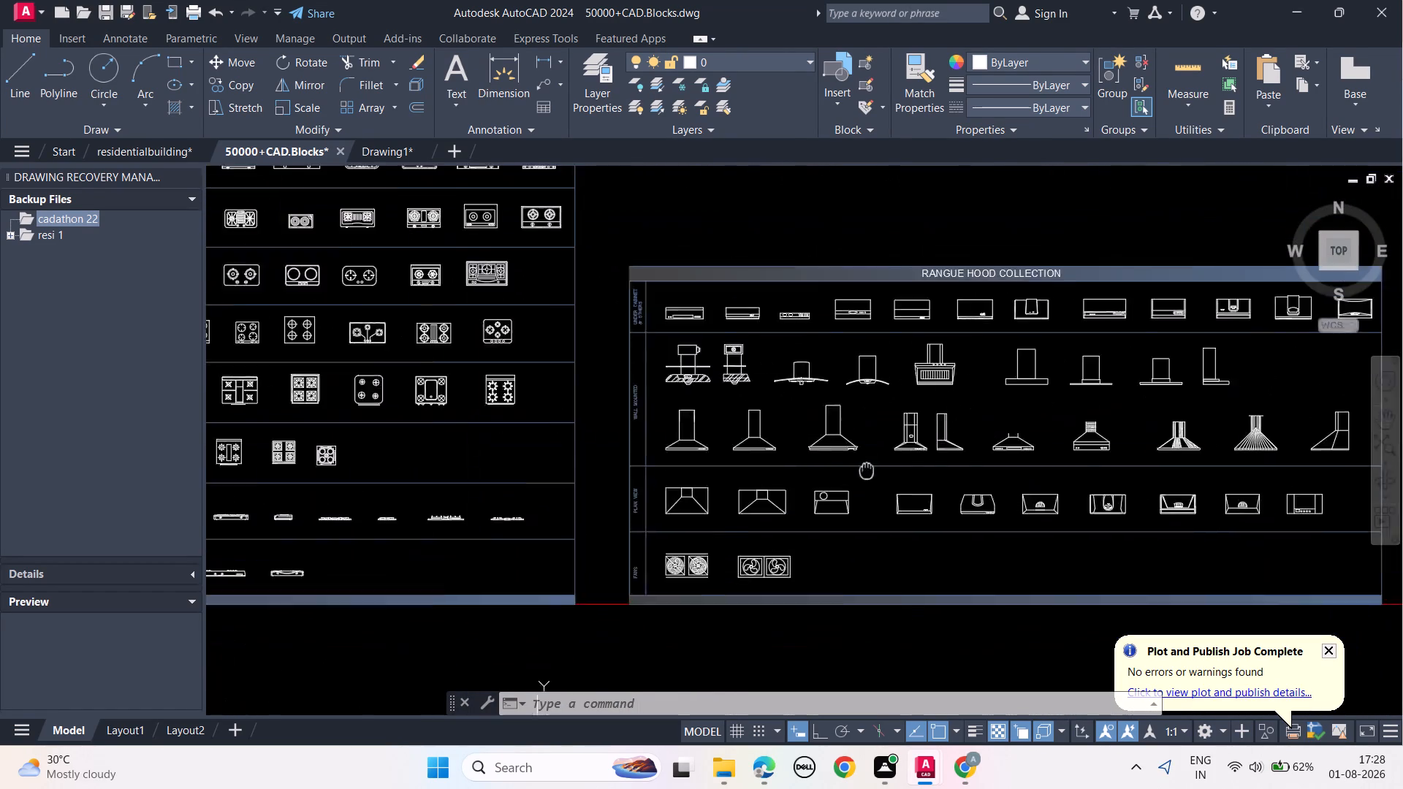
{"action": "middle_click_drag", "start_coordinate": [897, 470], "coordinate": [1000, 473]}
{"action": "middle_click_drag", "start_coordinate": [497, 464], "coordinate": [1008, 571]}
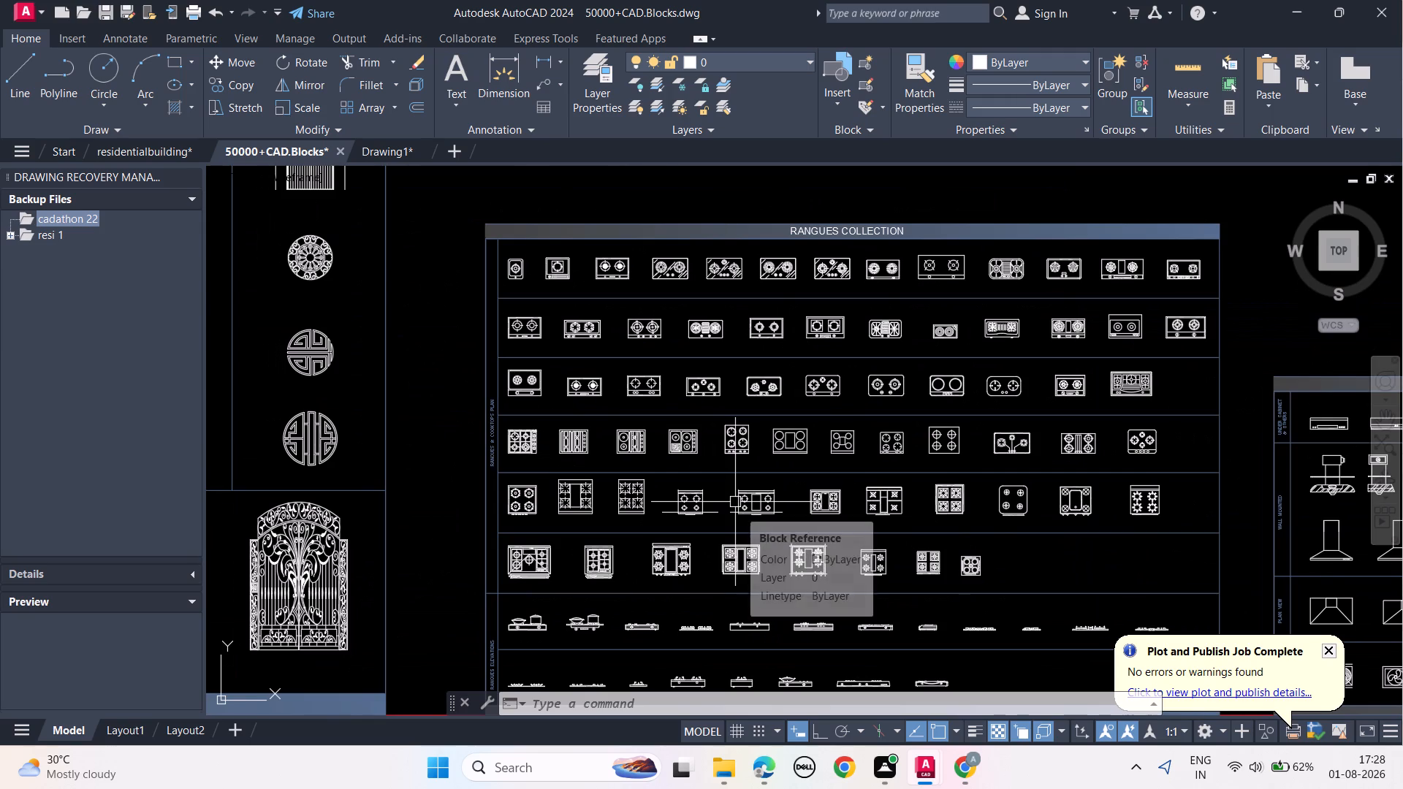
{"action": "middle_click_drag", "start_coordinate": [698, 532], "coordinate": [713, 476]}
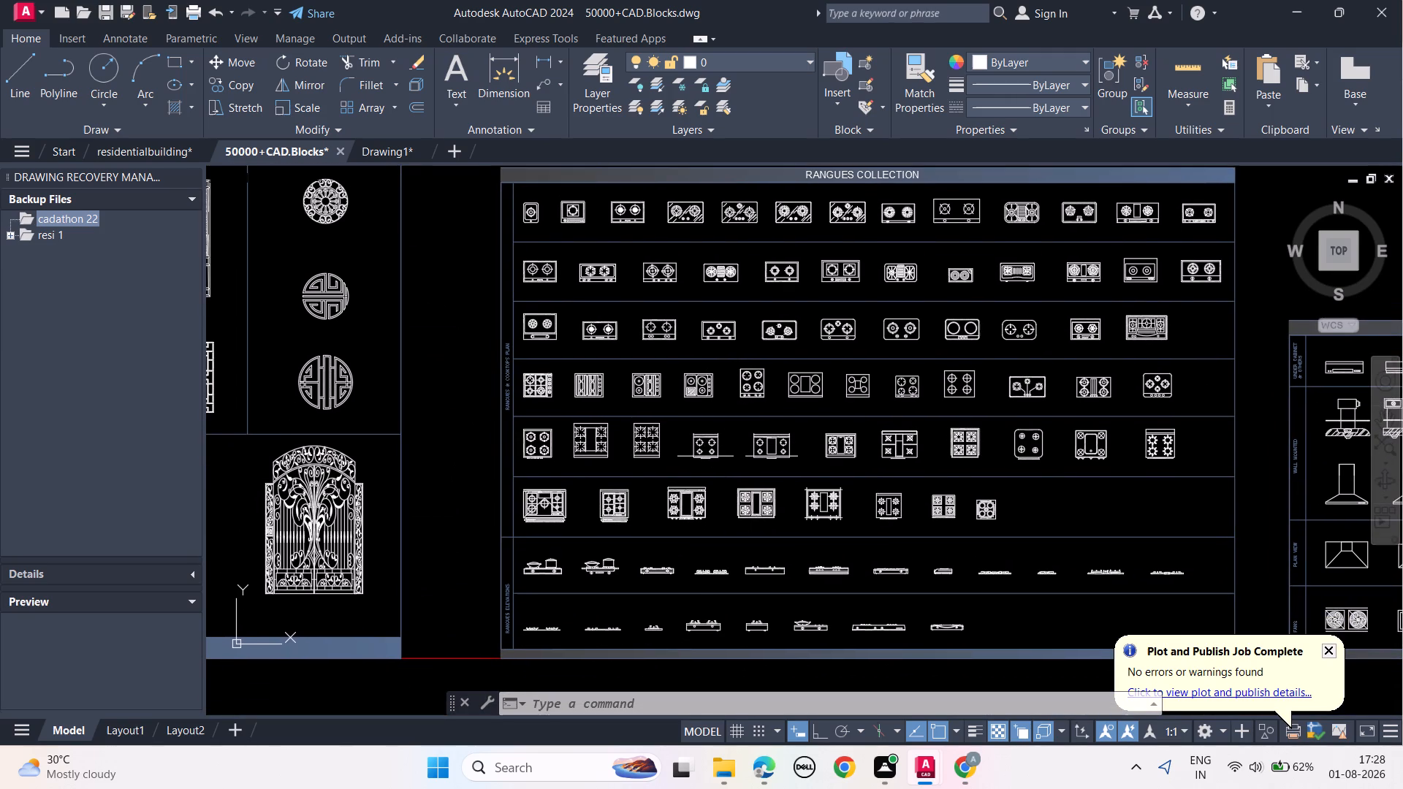
{"action": "middle_click_drag", "start_coordinate": [691, 549], "coordinate": [688, 582]}
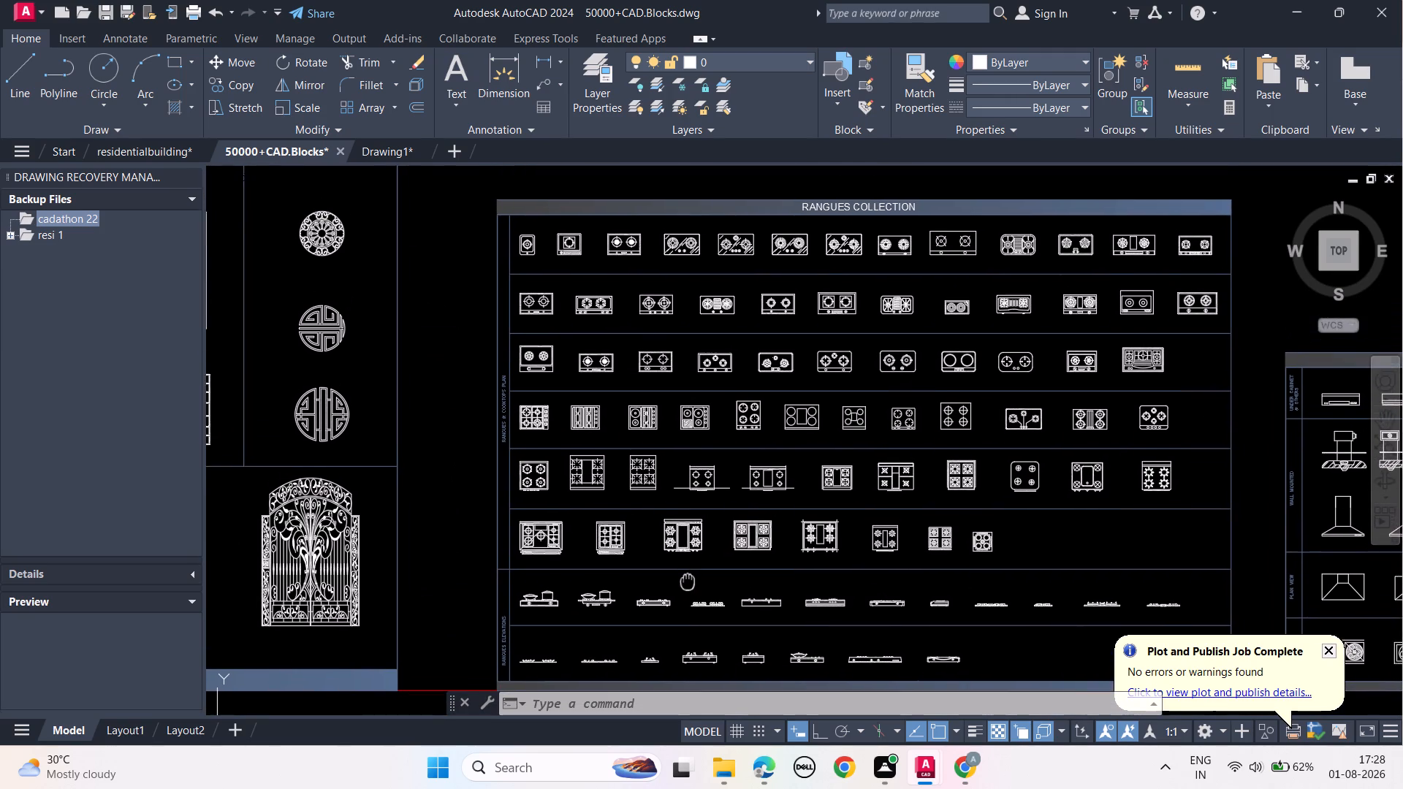
{"action": "middle_click_drag", "start_coordinate": [688, 582], "coordinate": [691, 563]}
{"action": "scroll", "coordinate": [609, 612], "scroll_direction": "up", "scroll_amount": 2}
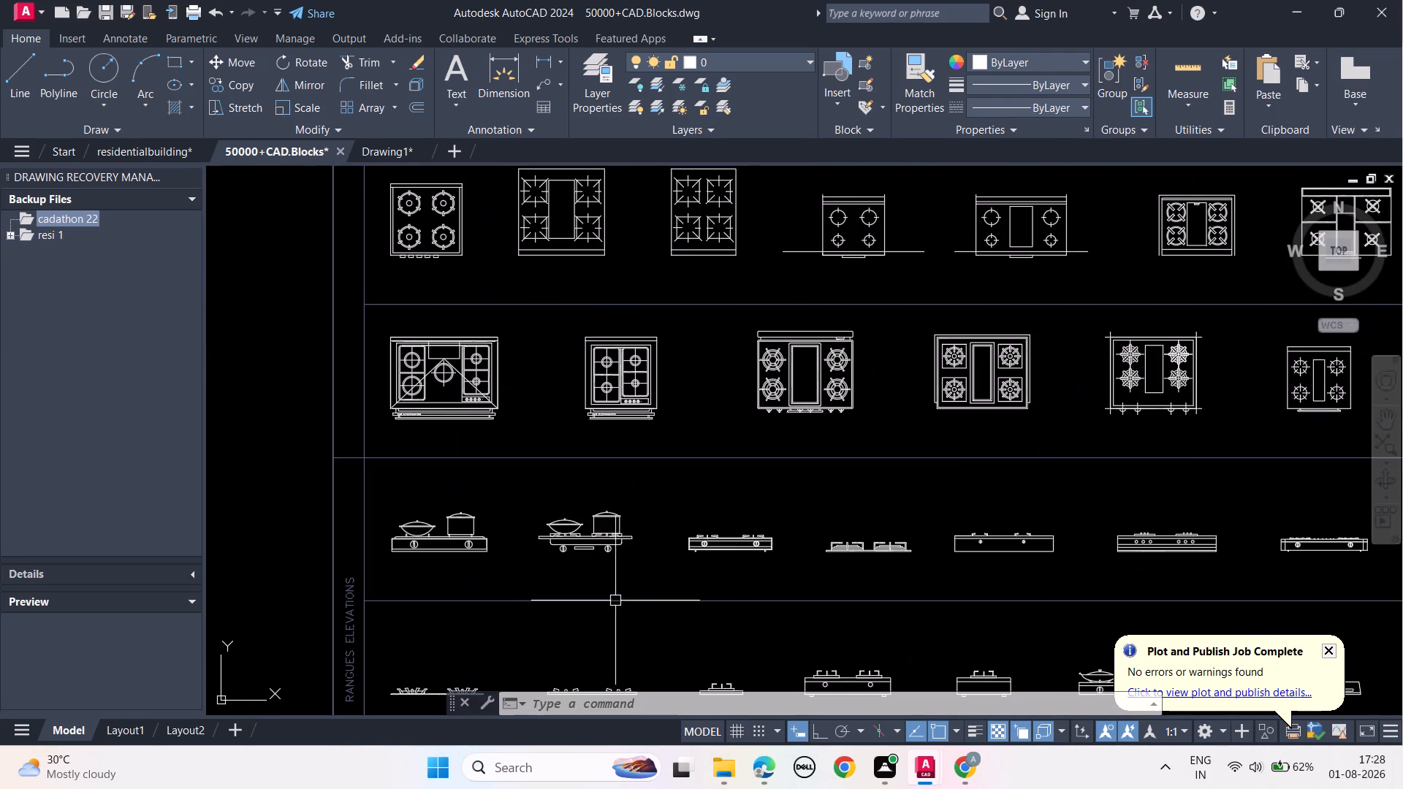
{"action": "scroll", "coordinate": [615, 601], "scroll_direction": "down", "scroll_amount": 2}
Look through the ironwork gate and railing blocks and the Gym Equipment sheet, heading west to Beds Side Elevation.
{"action": "middle_click_drag", "start_coordinate": [621, 581], "coordinate": [1033, 562]}
{"action": "middle_click_drag", "start_coordinate": [541, 519], "coordinate": [976, 588]}
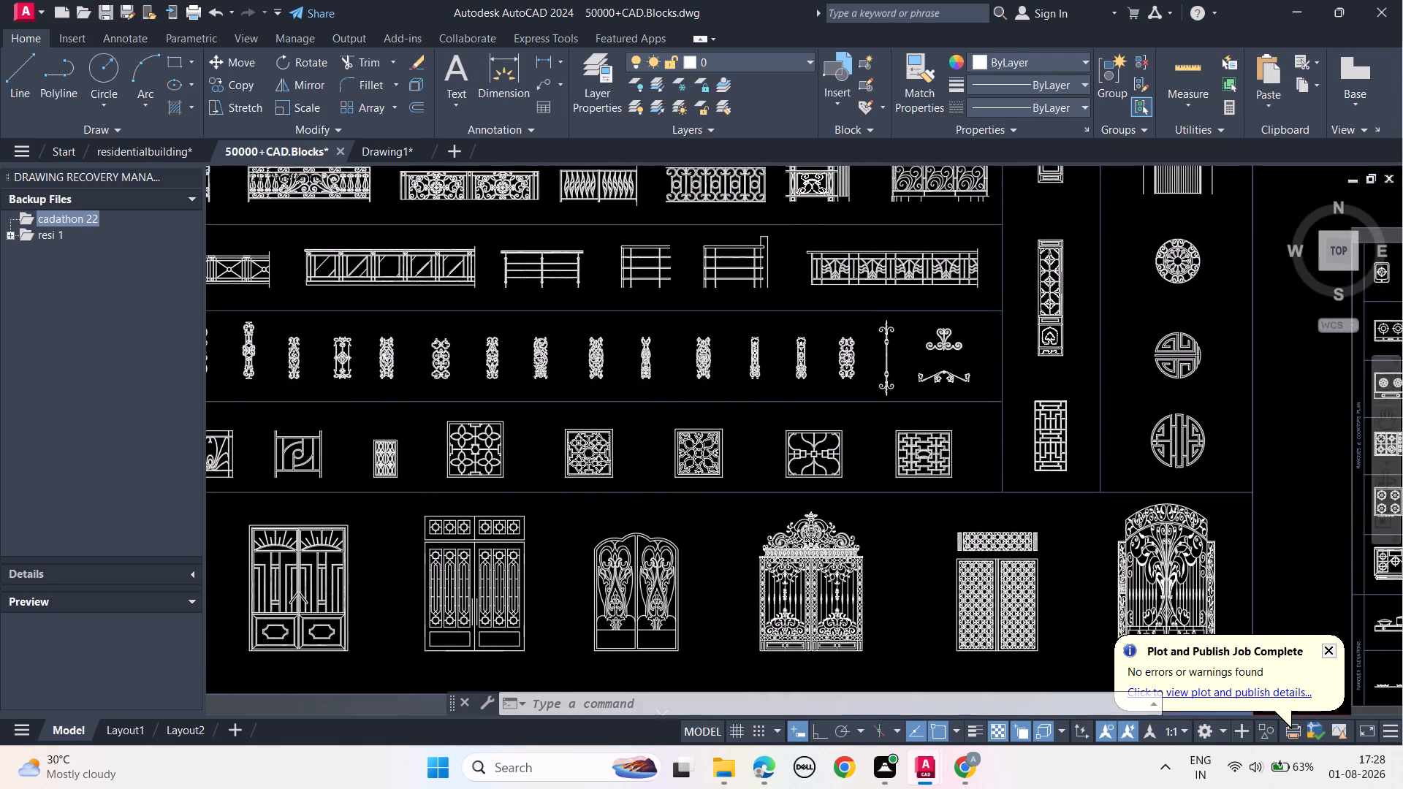
{"action": "middle_click_drag", "start_coordinate": [546, 554], "coordinate": [945, 554]}
{"action": "middle_click_drag", "start_coordinate": [551, 549], "coordinate": [1036, 533]}
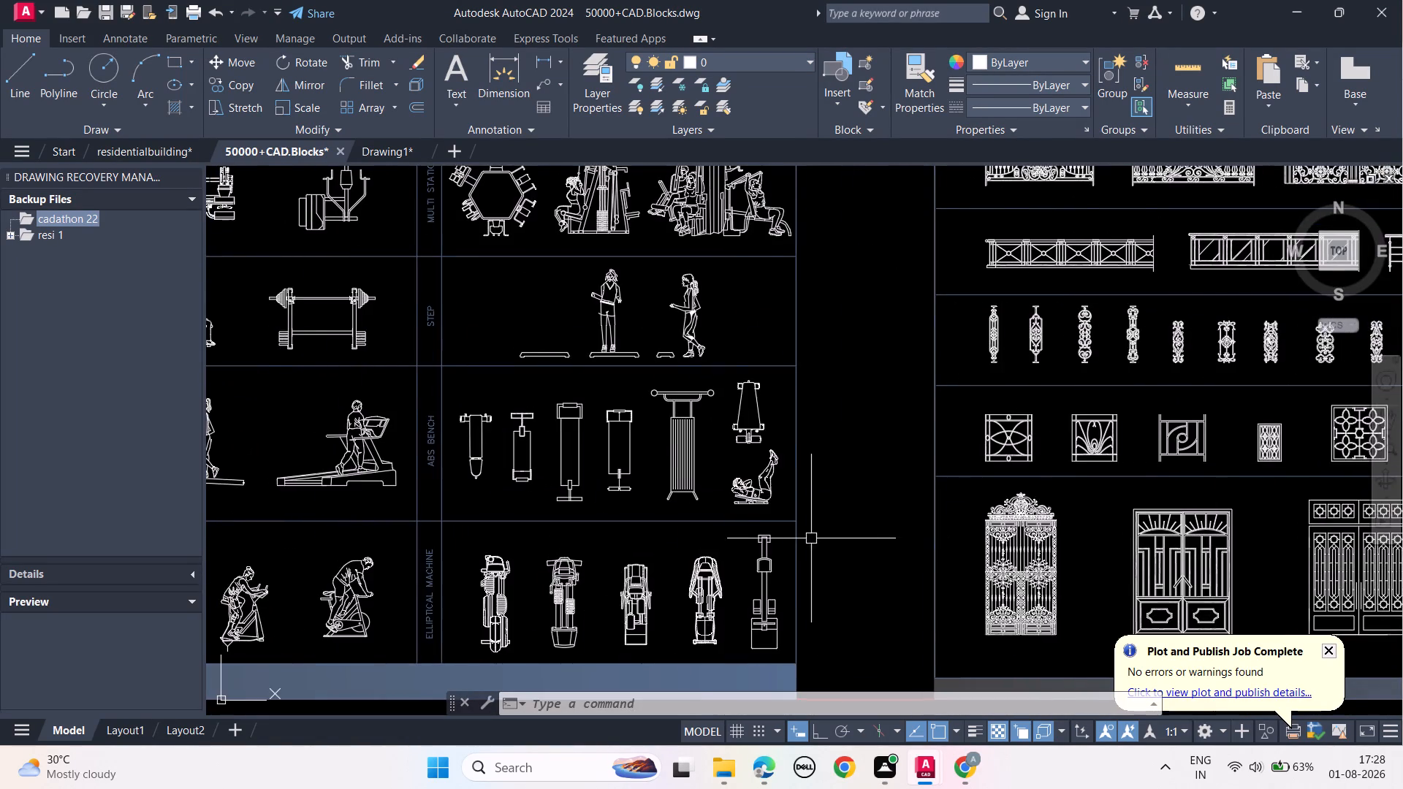
{"action": "scroll", "coordinate": [810, 538], "scroll_direction": "down", "scroll_amount": 1}
{"action": "middle_click_drag", "start_coordinate": [648, 536], "coordinate": [1020, 546]}
{"action": "scroll", "coordinate": [712, 503], "scroll_direction": "down", "scroll_amount": 2}
{"action": "middle_click_drag", "start_coordinate": [656, 484], "coordinate": [972, 508]}
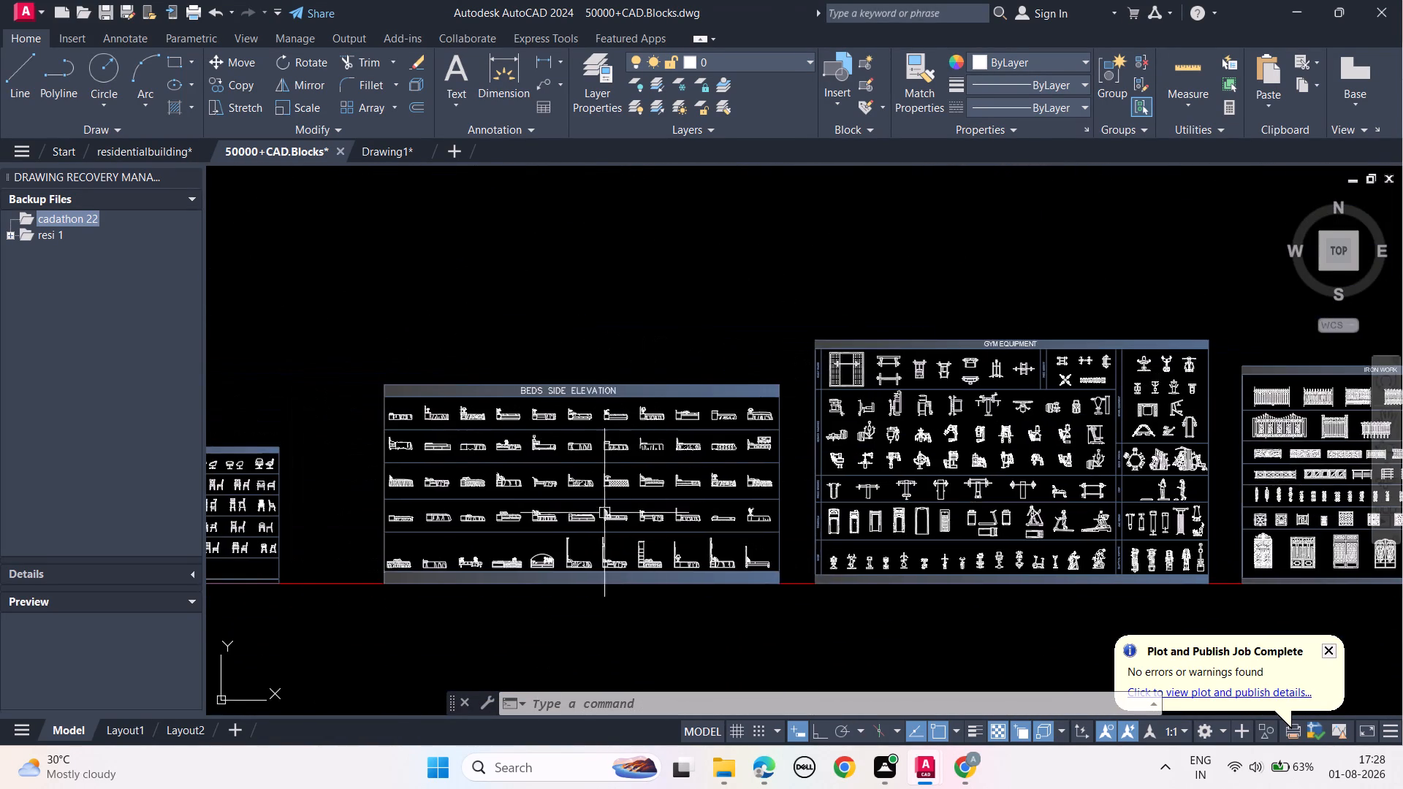
Review the Beds Side Elevation and Chairs – Elevations sheets while heading west toward the bed plans.
{"action": "middle_click_drag", "start_coordinate": [604, 513], "coordinate": [902, 477]}
{"action": "scroll", "coordinate": [759, 484], "scroll_direction": "up", "scroll_amount": 2}
{"action": "middle_click_drag", "start_coordinate": [777, 500], "coordinate": [1333, 468]}
{"action": "middle_click_drag", "start_coordinate": [729, 489], "coordinate": [962, 480]}
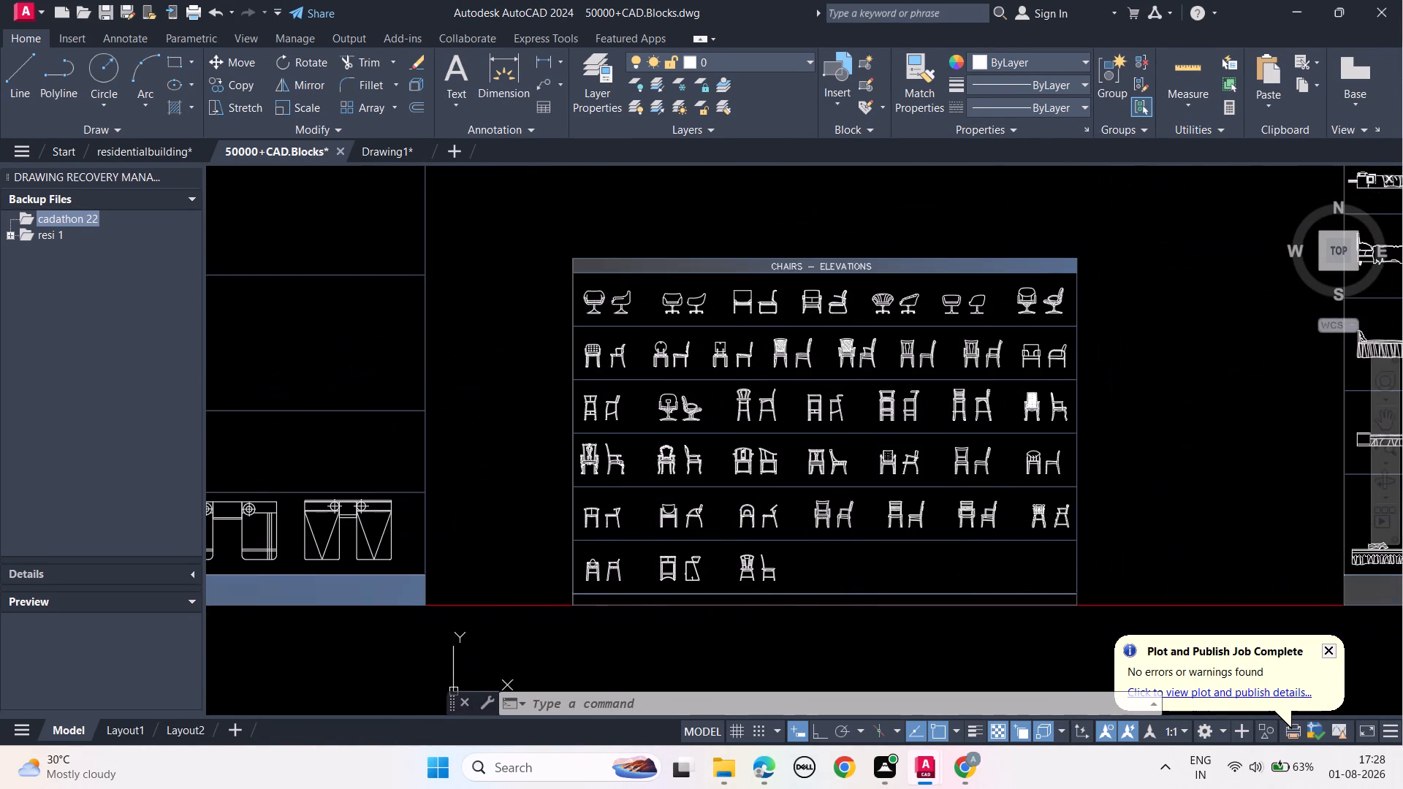
{"action": "scroll", "coordinate": [765, 483], "scroll_direction": "up", "scroll_amount": 1}
{"action": "scroll", "coordinate": [773, 487], "scroll_direction": "down", "scroll_amount": 1}
{"action": "middle_click_drag", "start_coordinate": [731, 493], "coordinate": [1100, 492]}
Examine the double and single bed plan blocks from east to west, up to the Chairs sheet.
{"action": "middle_click_drag", "start_coordinate": [677, 534], "coordinate": [1008, 530]}
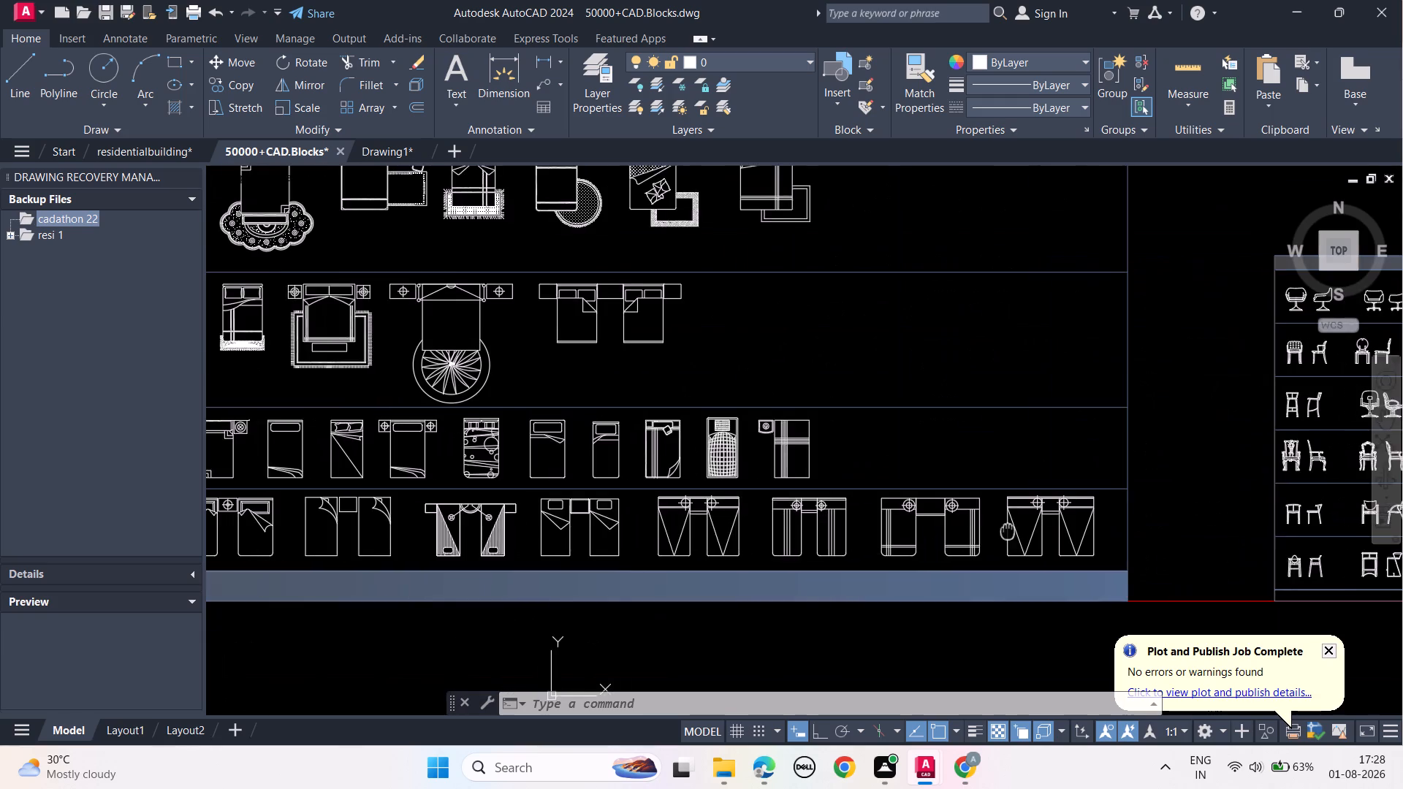
{"action": "middle_click_drag", "start_coordinate": [1008, 530], "coordinate": [1008, 530]}
{"action": "middle_click_drag", "start_coordinate": [672, 533], "coordinate": [1047, 533]}
{"action": "middle_click_drag", "start_coordinate": [677, 522], "coordinate": [1068, 523]}
{"action": "middle_click_drag", "start_coordinate": [930, 492], "coordinate": [1225, 506]}
{"action": "middle_click_drag", "start_coordinate": [945, 538], "coordinate": [948, 538]}
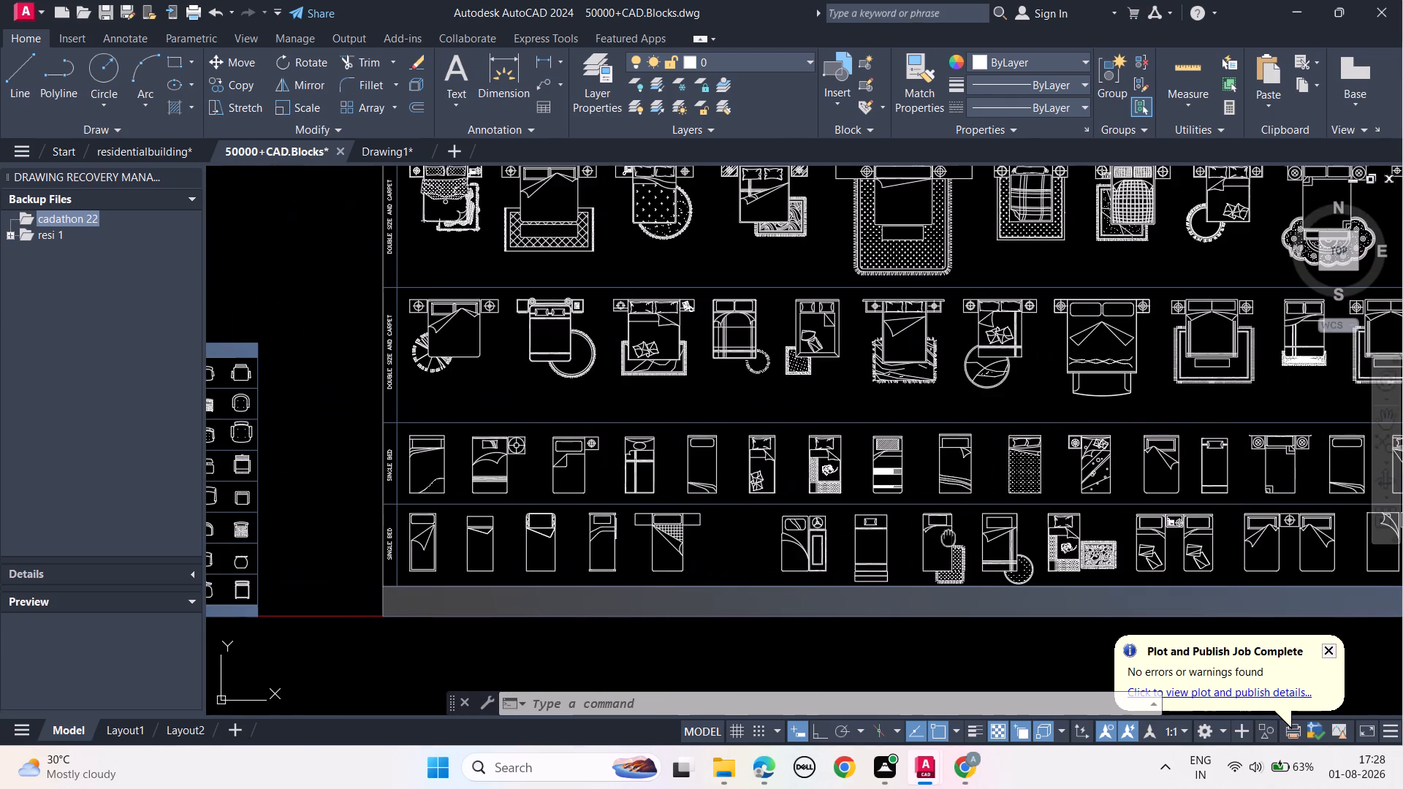
{"action": "middle_click_drag", "start_coordinate": [948, 538], "coordinate": [1038, 541]}
{"action": "middle_click_drag", "start_coordinate": [487, 544], "coordinate": [984, 528]}
Return west to the Sofas and Armchairs Designs sheet and examine its seating arrangement blocks.
{"action": "scroll", "coordinate": [657, 543], "scroll_direction": "down", "scroll_amount": 1}
{"action": "middle_click_drag", "start_coordinate": [544, 535], "coordinate": [695, 535]}
{"action": "middle_click_drag", "start_coordinate": [589, 431], "coordinate": [830, 576]}
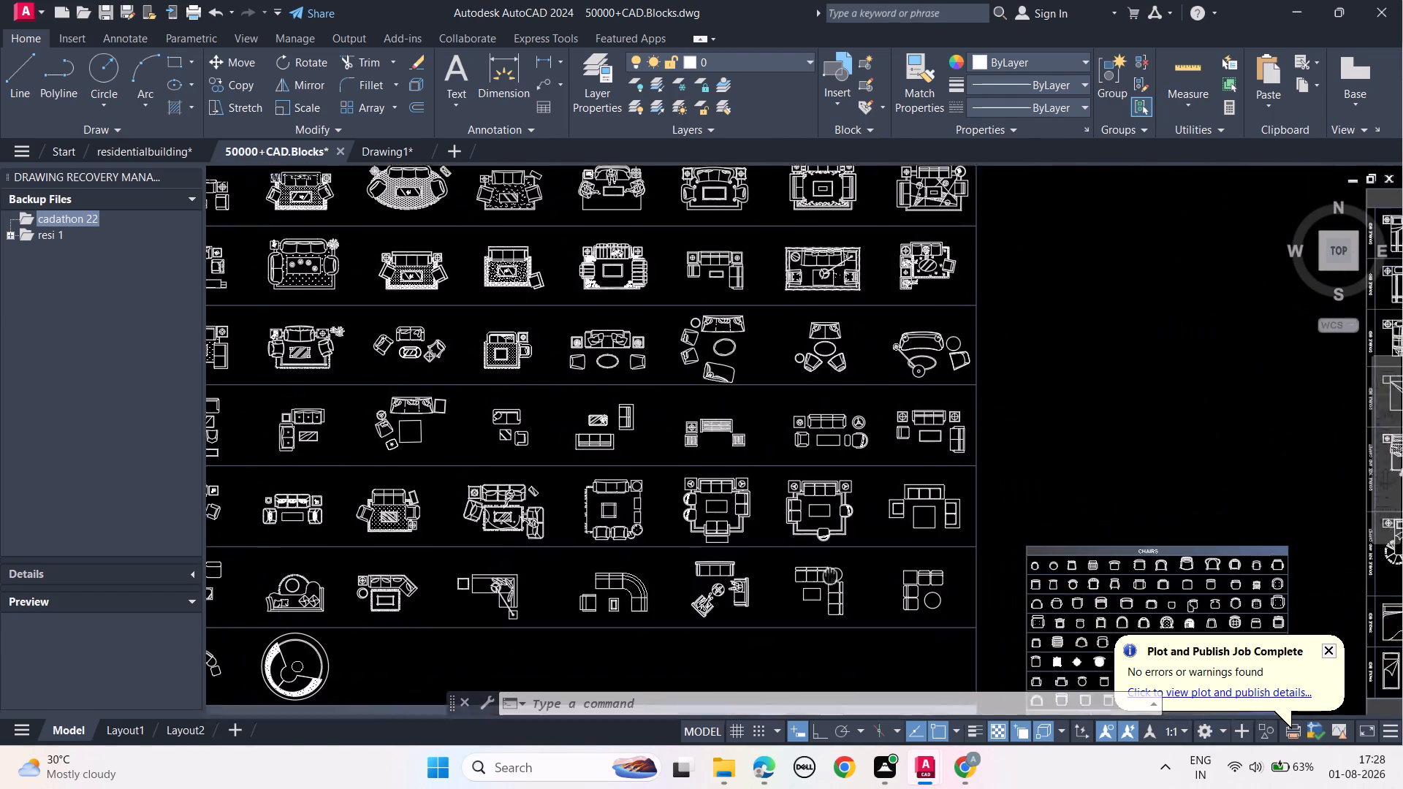
{"action": "middle_click_drag", "start_coordinate": [830, 576], "coordinate": [840, 587]}
{"action": "middle_click_drag", "start_coordinate": [535, 533], "coordinate": [808, 571]}
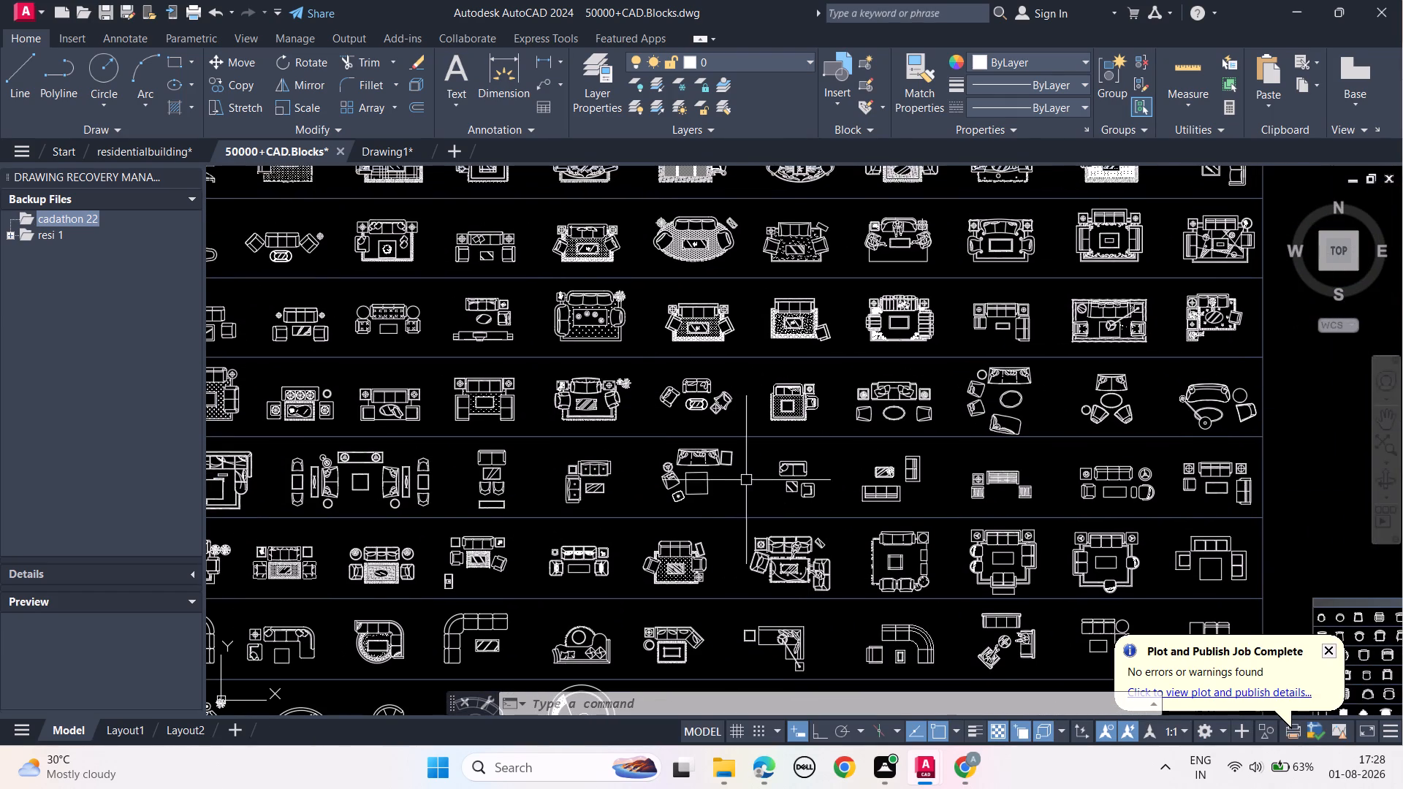
{"action": "scroll", "coordinate": [701, 435], "scroll_direction": "down", "scroll_amount": 1}
{"action": "middle_click_drag", "start_coordinate": [701, 435], "coordinate": [895, 430]}
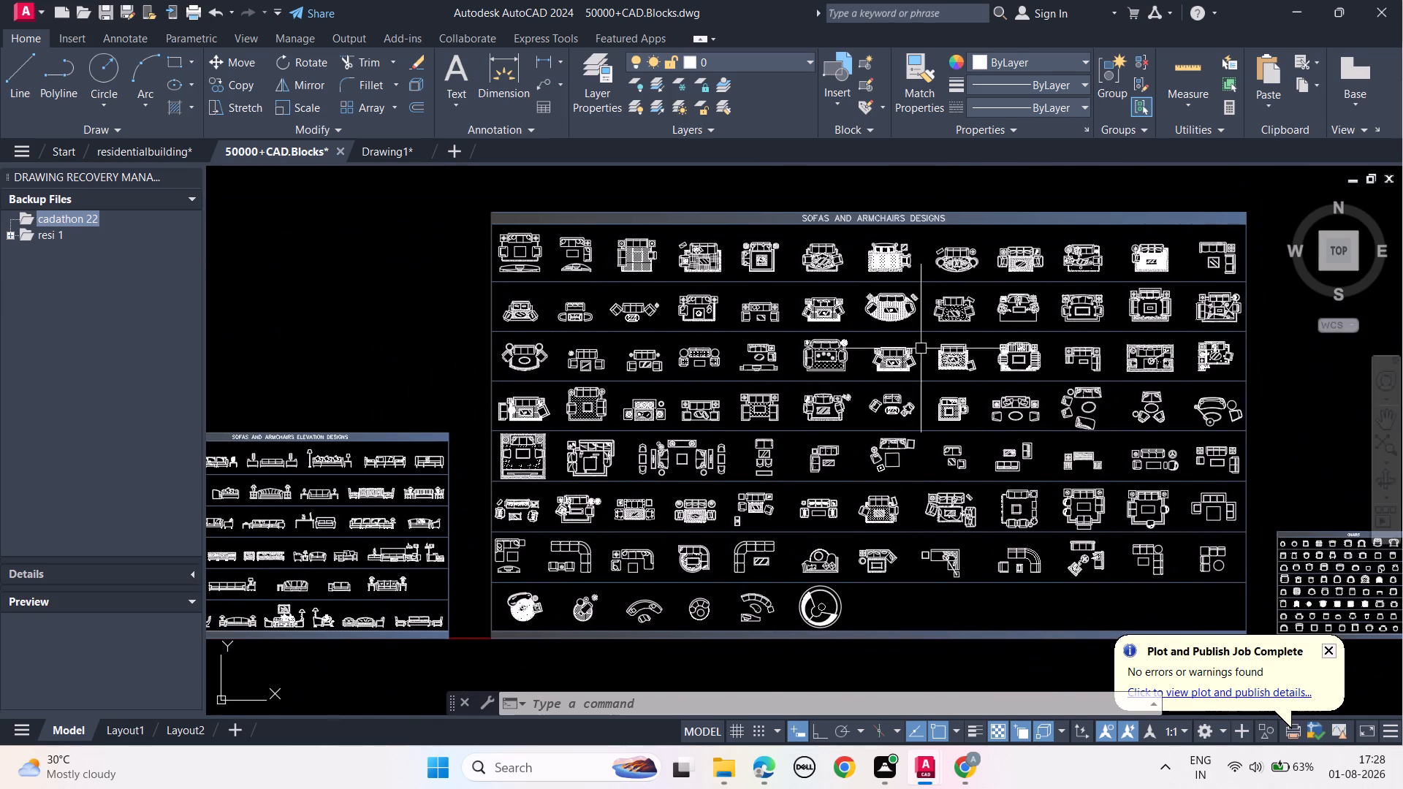
Examine the sofa elevation and Sofas Plan blocks while heading west, checking them against the office floor plan.
{"action": "scroll", "coordinate": [946, 205], "scroll_direction": "up", "scroll_amount": 1}
{"action": "scroll", "coordinate": [855, 389], "scroll_direction": "down", "scroll_amount": 2}
{"action": "middle_click_drag", "start_coordinate": [707, 510], "coordinate": [954, 490]}
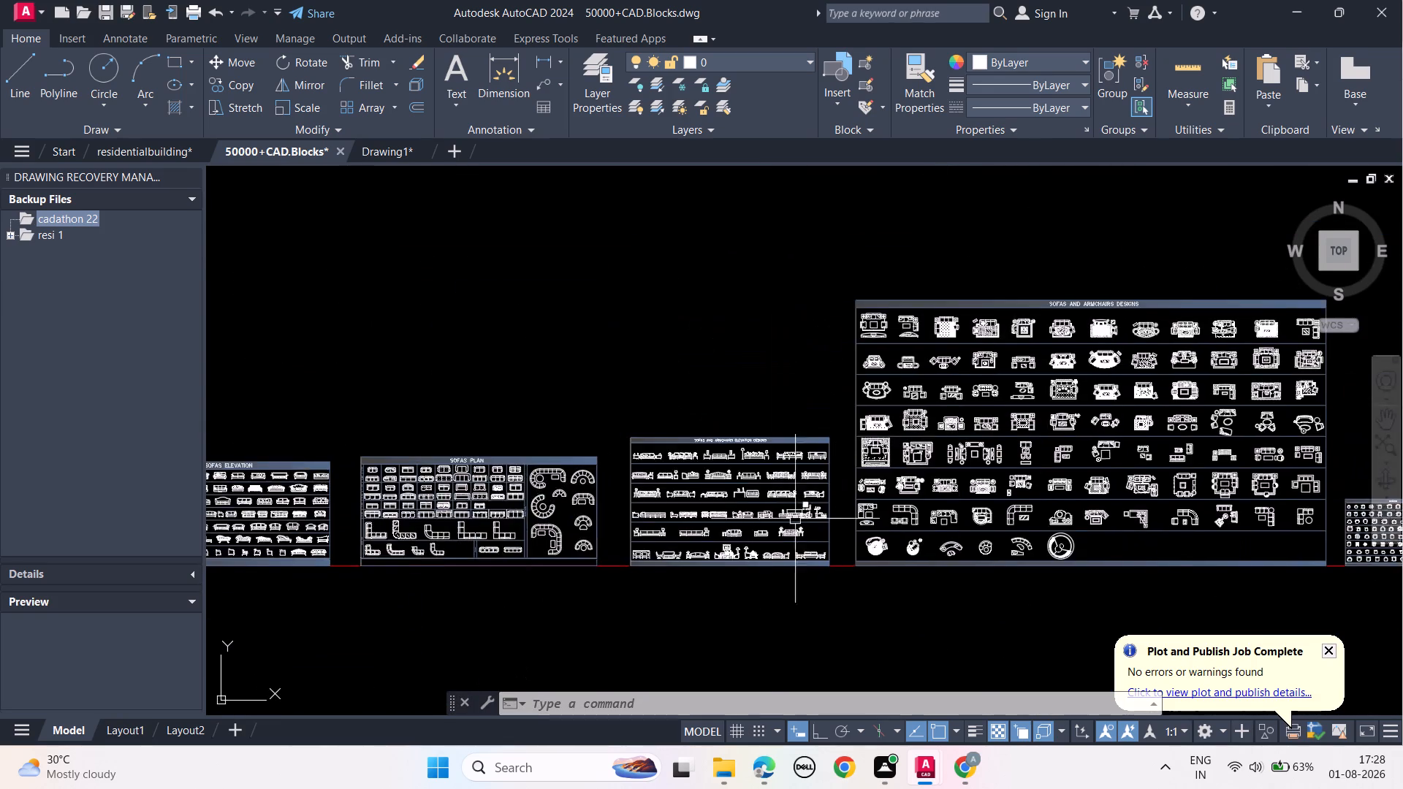
{"action": "scroll", "coordinate": [748, 516], "scroll_direction": "up", "scroll_amount": 2}
{"action": "middle_click_drag", "start_coordinate": [712, 514], "coordinate": [1182, 513]}
{"action": "middle_click_drag", "start_coordinate": [717, 566], "coordinate": [894, 541]}
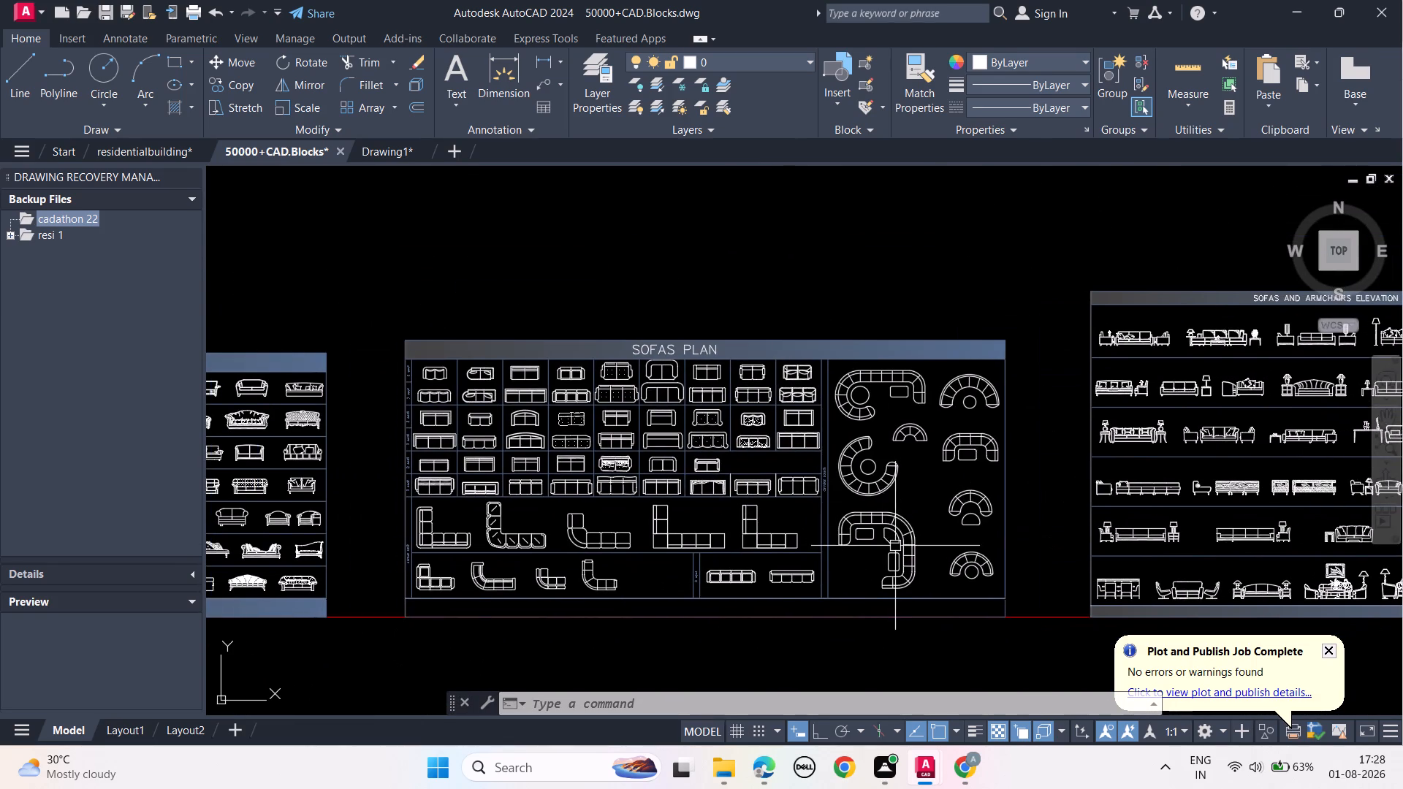
{"action": "scroll", "coordinate": [894, 552], "scroll_direction": "up", "scroll_amount": 2}
{"action": "scroll", "coordinate": [932, 502], "scroll_direction": "down", "scroll_amount": 1}
{"action": "middle_click_drag", "start_coordinate": [935, 492], "coordinate": [998, 476]}
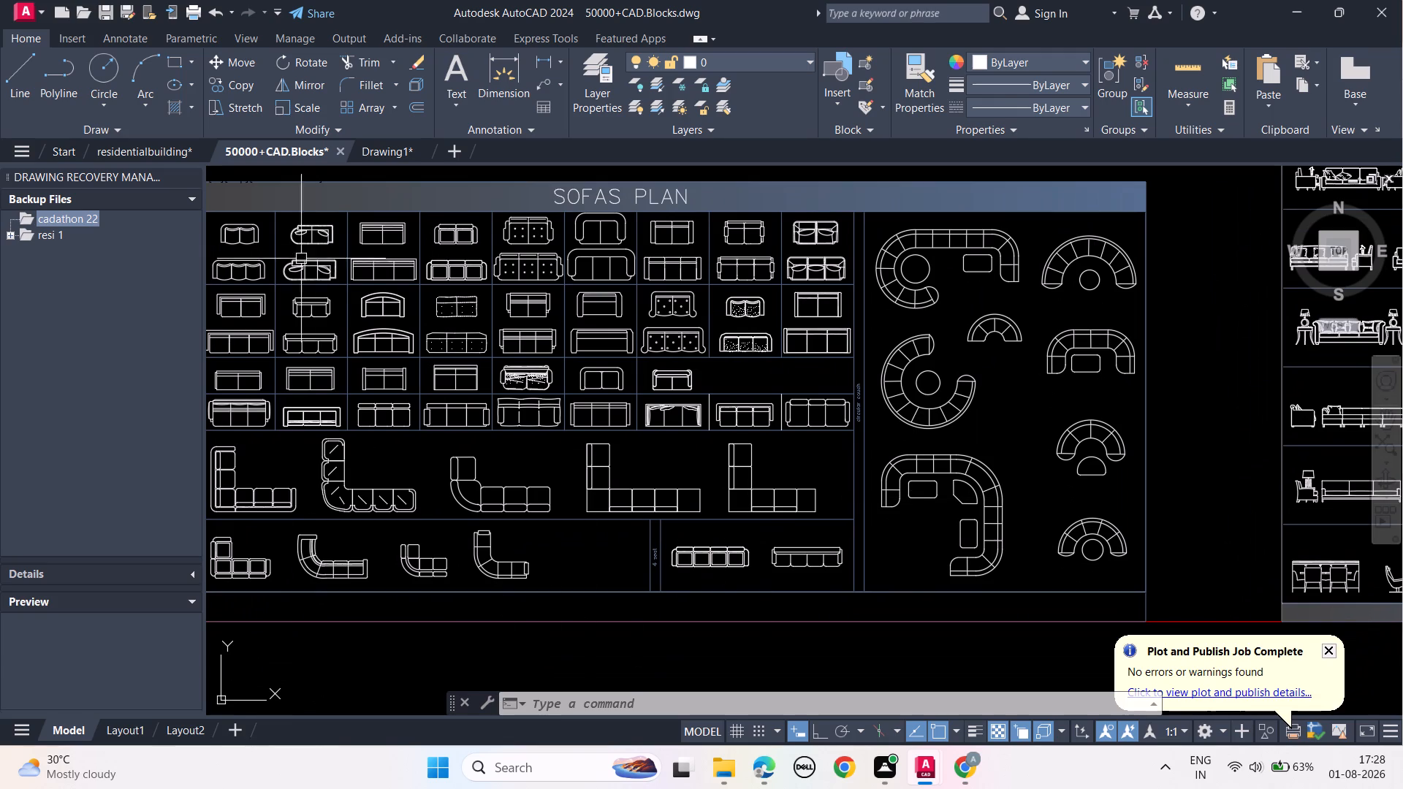
{"action": "left_click", "coordinate": [393, 154]}
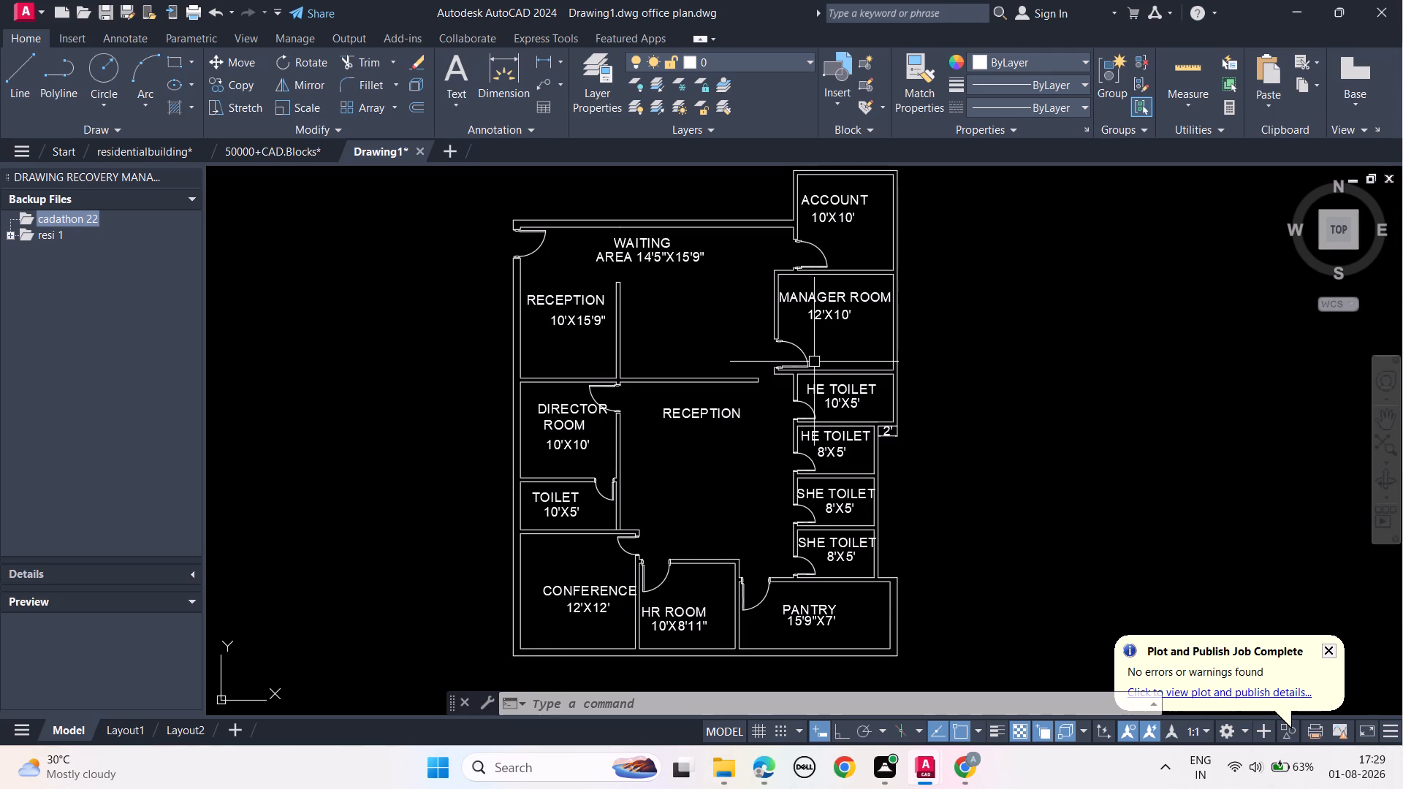
{"action": "left_click", "coordinate": [253, 148]}
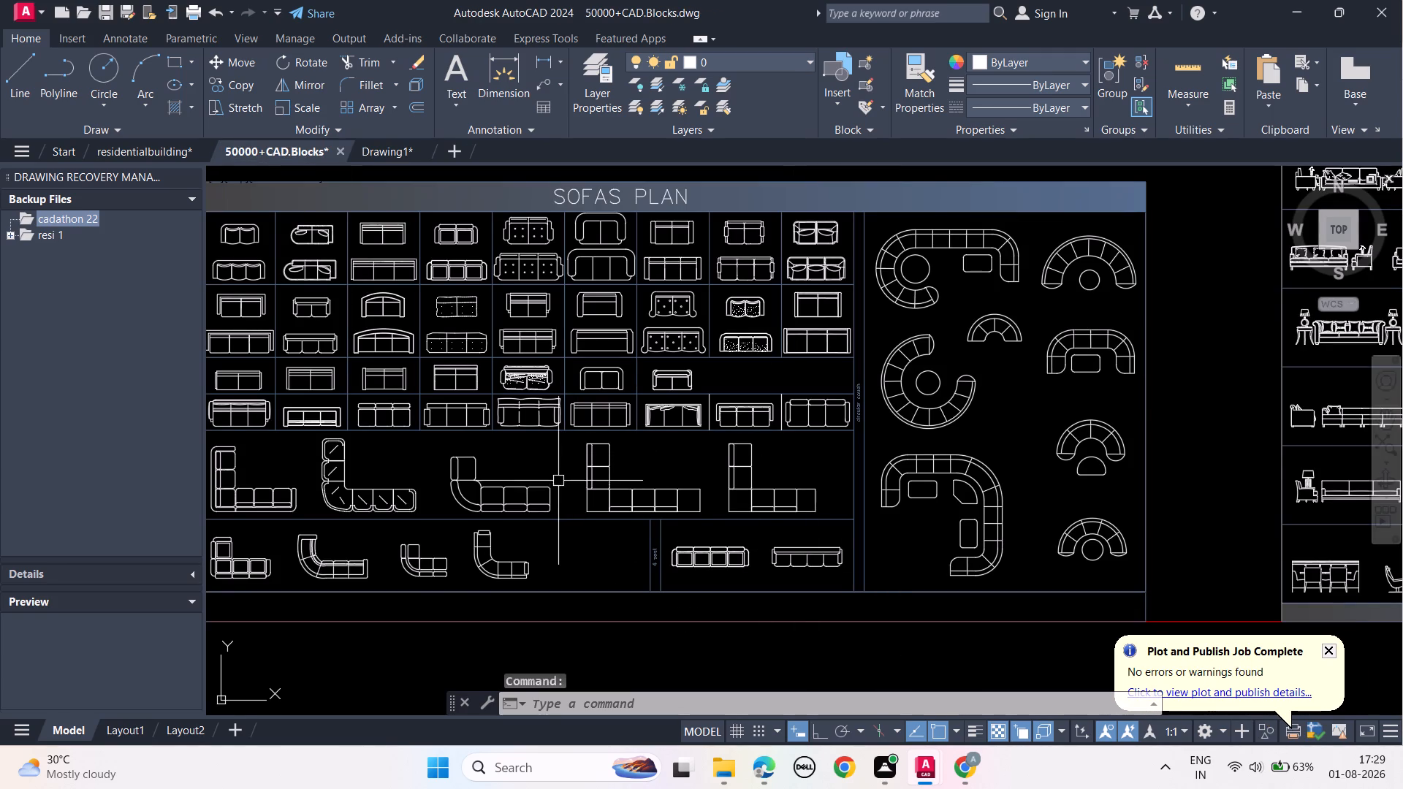
{"action": "middle_click_drag", "start_coordinate": [883, 424], "coordinate": [1086, 422]}
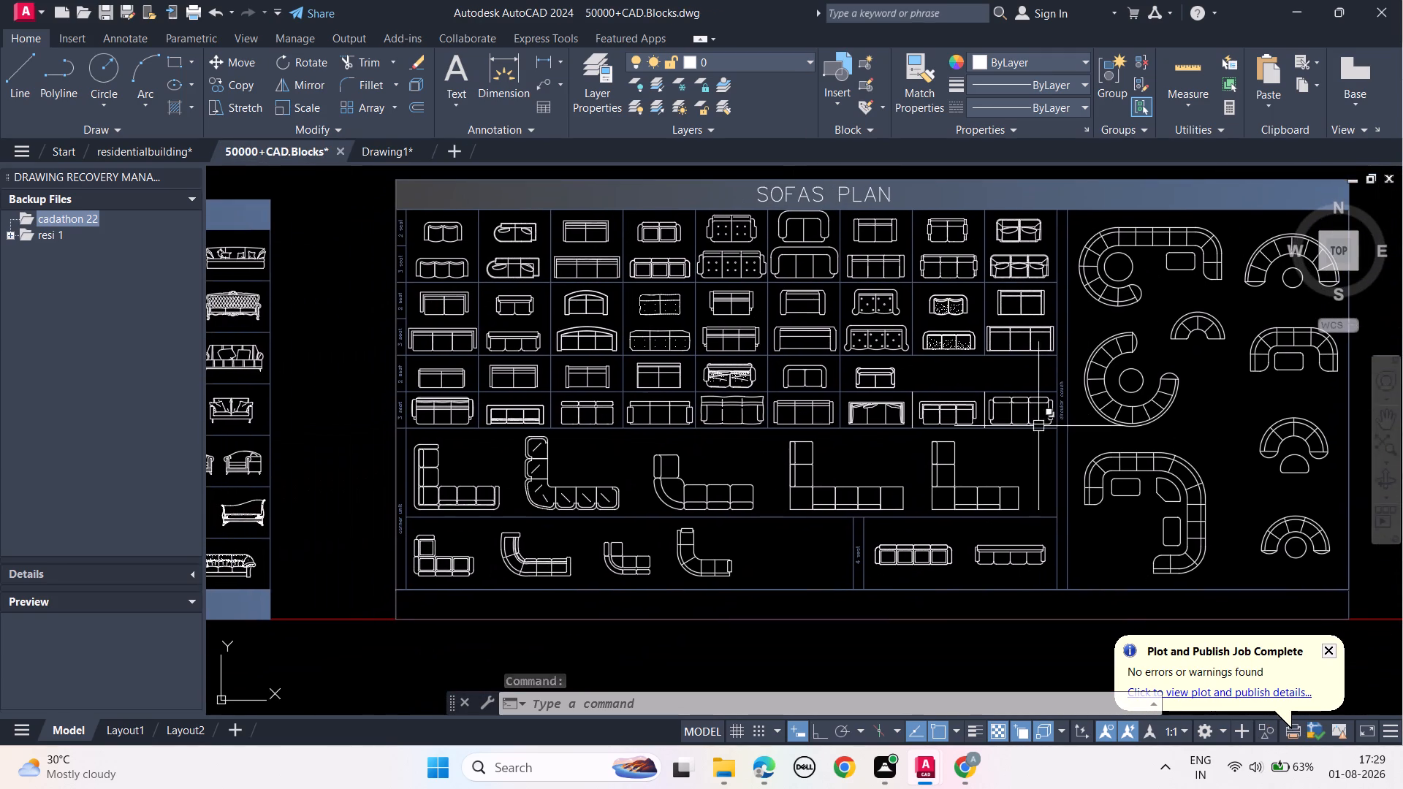
{"action": "middle_click_drag", "start_coordinate": [648, 454], "coordinate": [949, 454]}
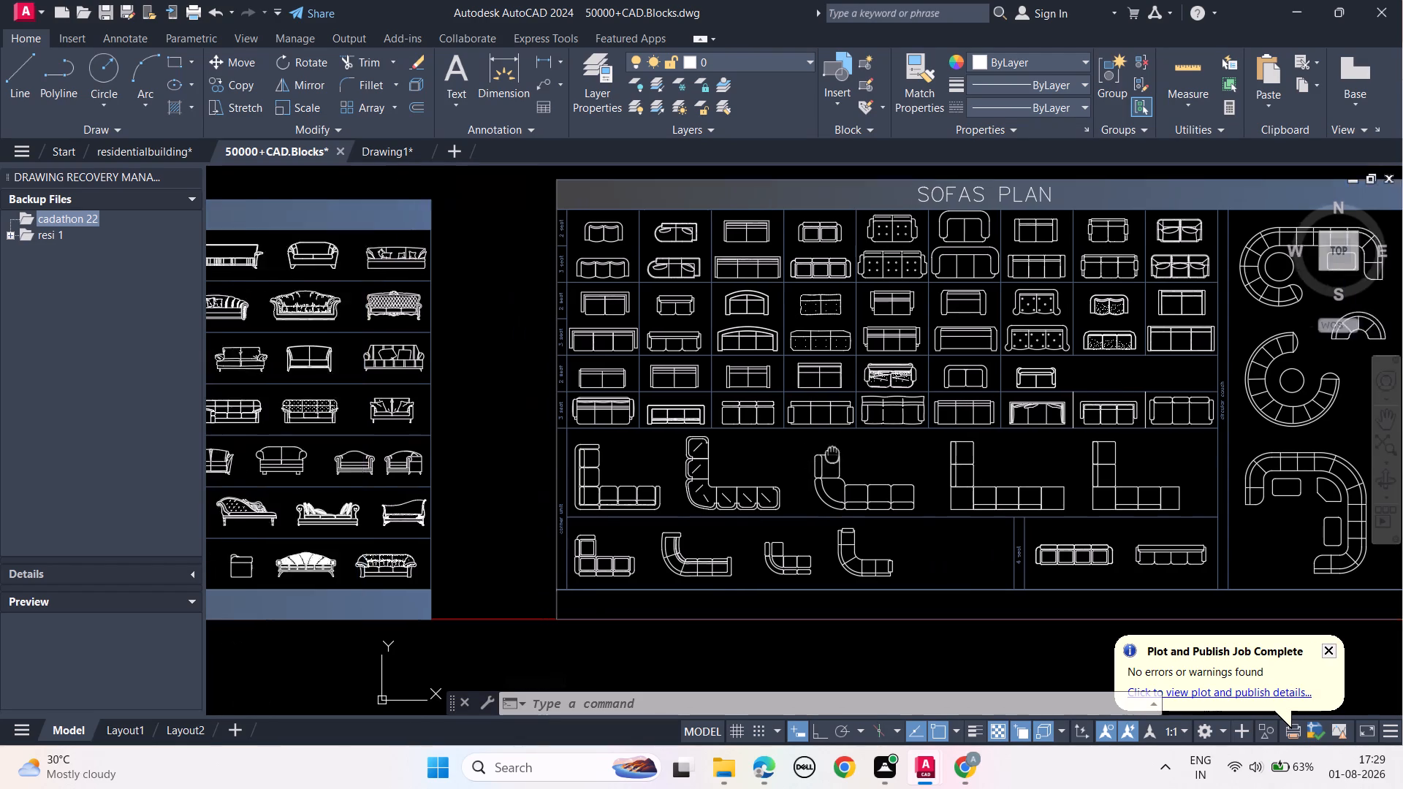
Continue west past the sofa elevations to review the Tables Plan and Tables and Chairs Elevation sheets.
{"action": "middle_click_drag", "start_coordinate": [949, 454], "coordinate": [1048, 443]}
{"action": "middle_click_drag", "start_coordinate": [502, 484], "coordinate": [990, 484]}
{"action": "middle_click_drag", "start_coordinate": [642, 486], "coordinate": [1214, 473]}
{"action": "middle_click_drag", "start_coordinate": [591, 471], "coordinate": [973, 584]}
{"action": "middle_click_drag", "start_coordinate": [703, 424], "coordinate": [1152, 487]}
{"action": "scroll", "coordinate": [1015, 478], "scroll_direction": "down", "scroll_amount": 2}
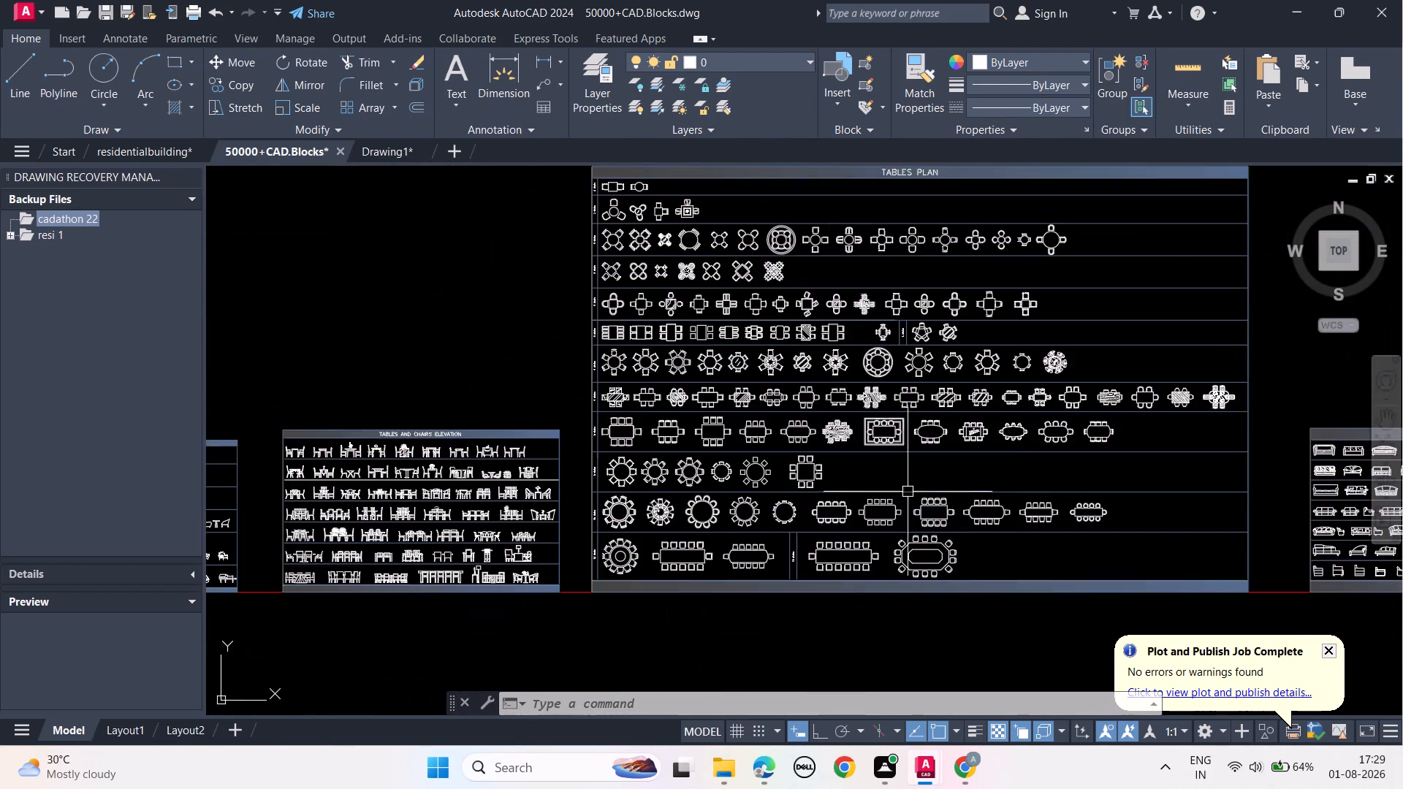
{"action": "middle_click_drag", "start_coordinate": [723, 495], "coordinate": [1112, 495]}
{"action": "scroll", "coordinate": [655, 495], "scroll_direction": "up", "scroll_amount": 2}
{"action": "middle_click_drag", "start_coordinate": [867, 511], "coordinate": [905, 390]}
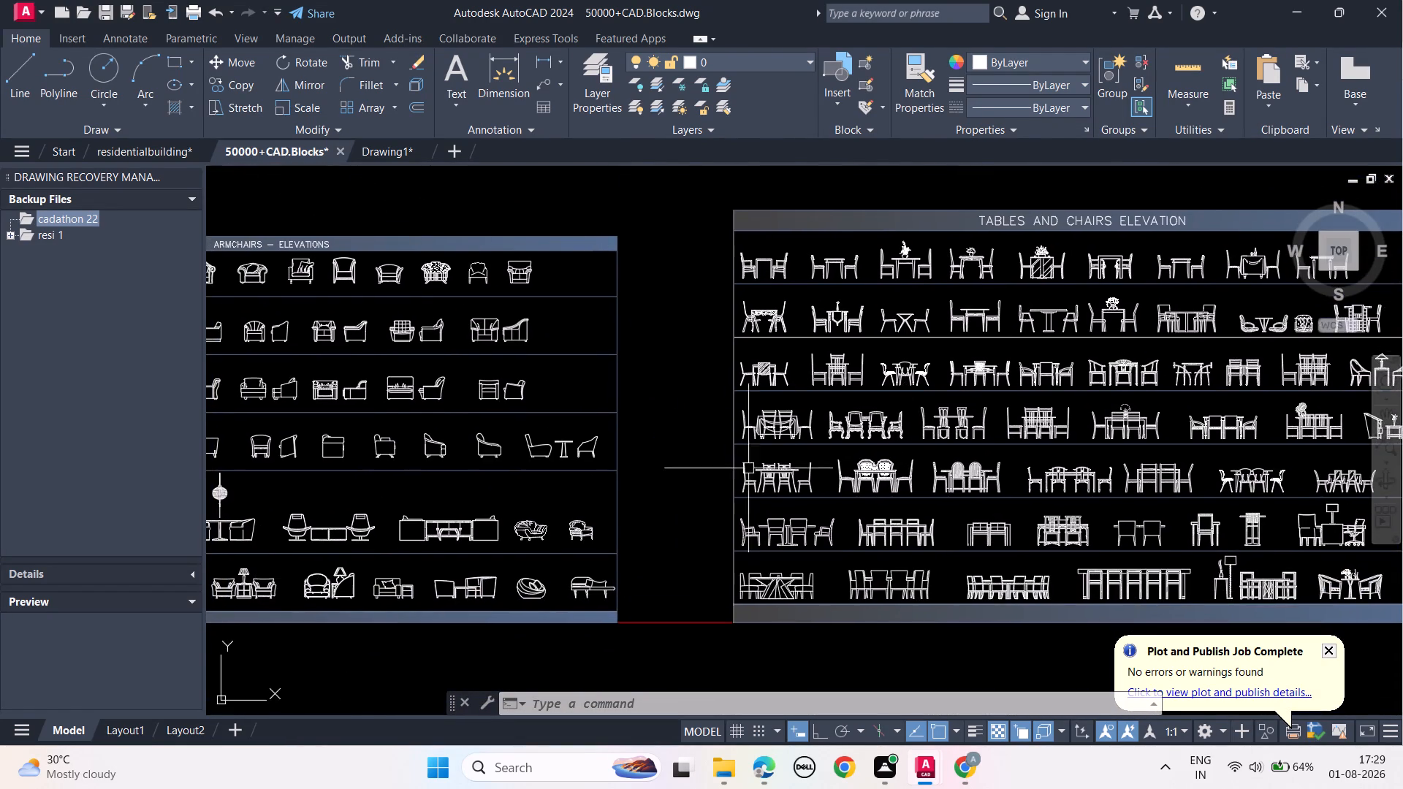
Review the Armchairs – Elevations and Armchairs Plan sheets farther west.
{"action": "middle_click_drag", "start_coordinate": [693, 494], "coordinate": [1076, 474]}
{"action": "middle_click_drag", "start_coordinate": [720, 460], "coordinate": [889, 462]}
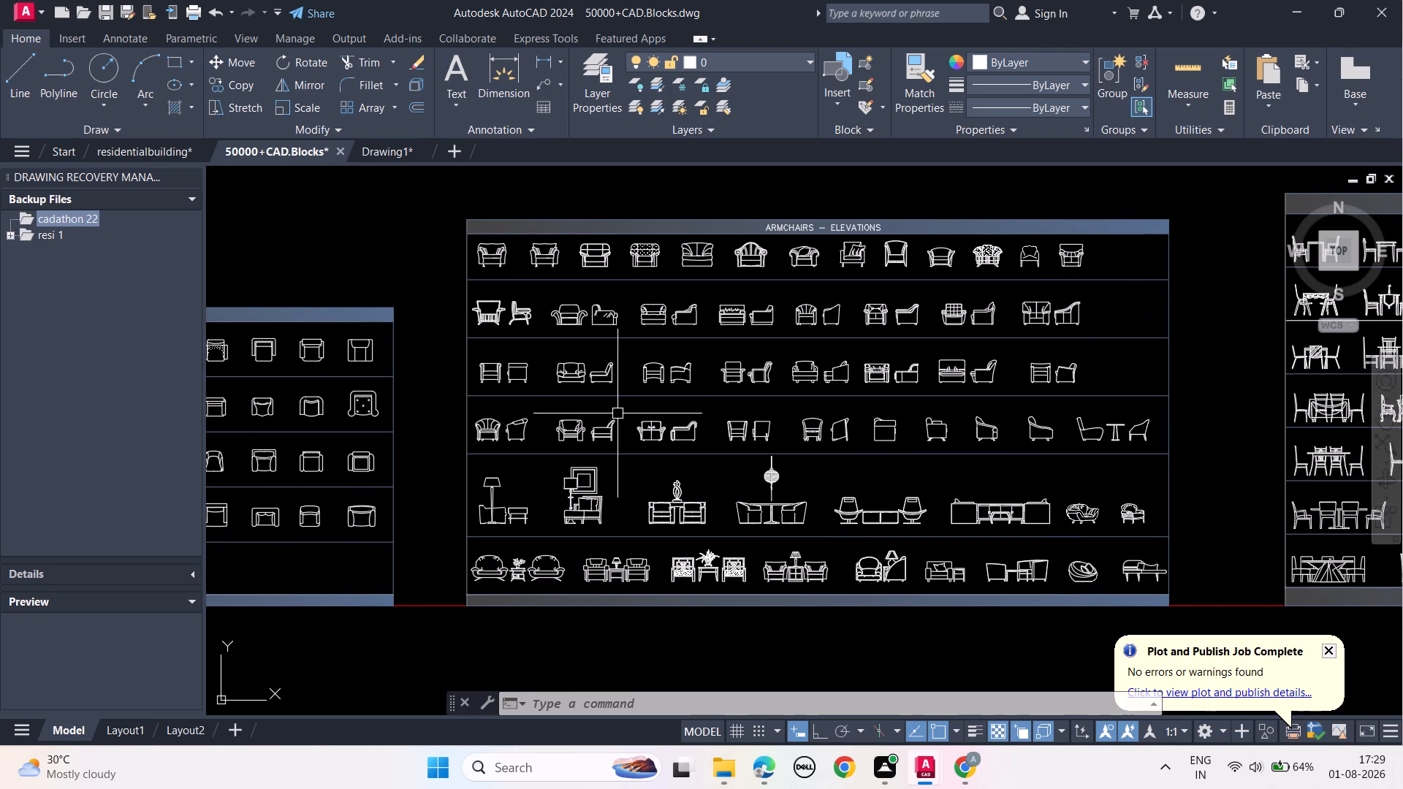
{"action": "middle_click_drag", "start_coordinate": [547, 494], "coordinate": [939, 488]}
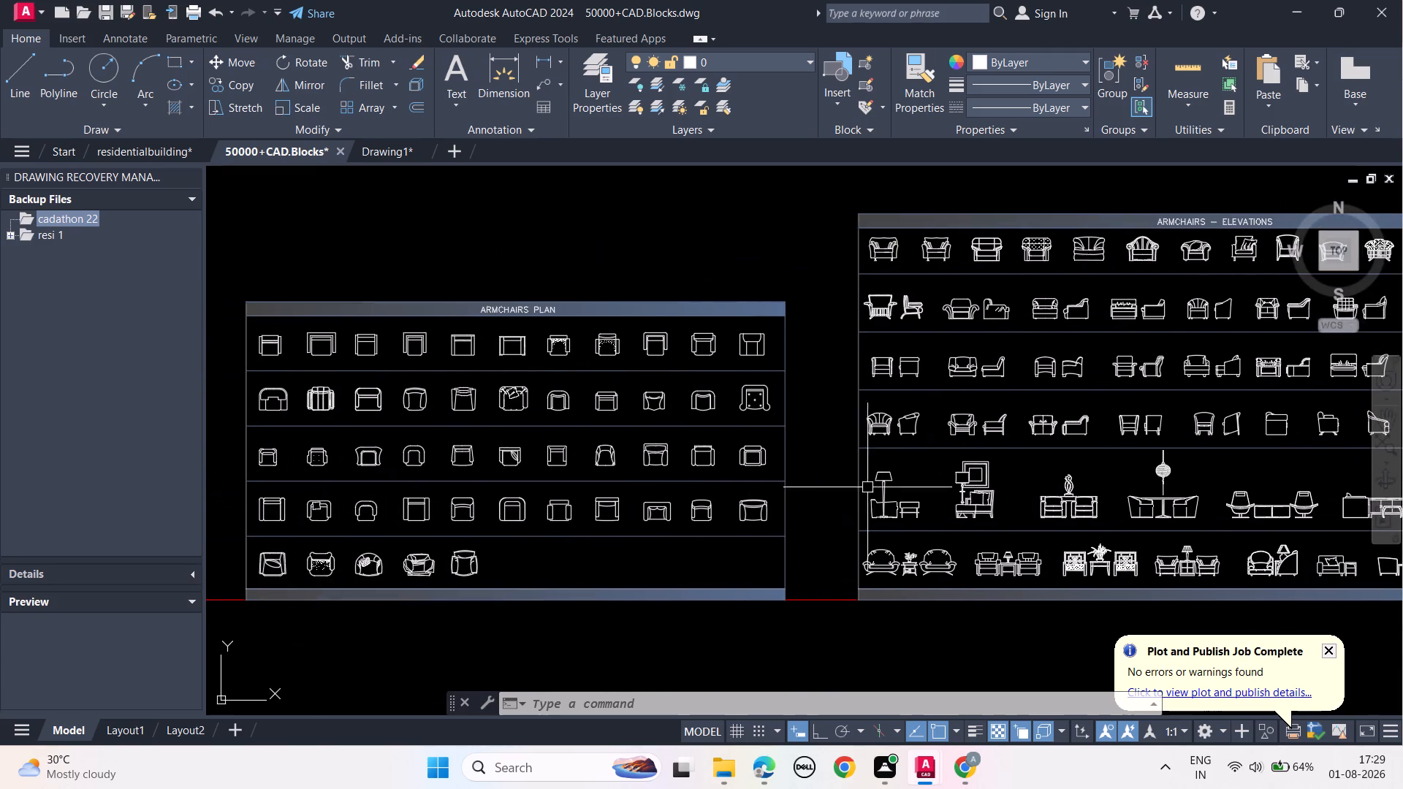
{"action": "middle_click_drag", "start_coordinate": [552, 502], "coordinate": [812, 497]}
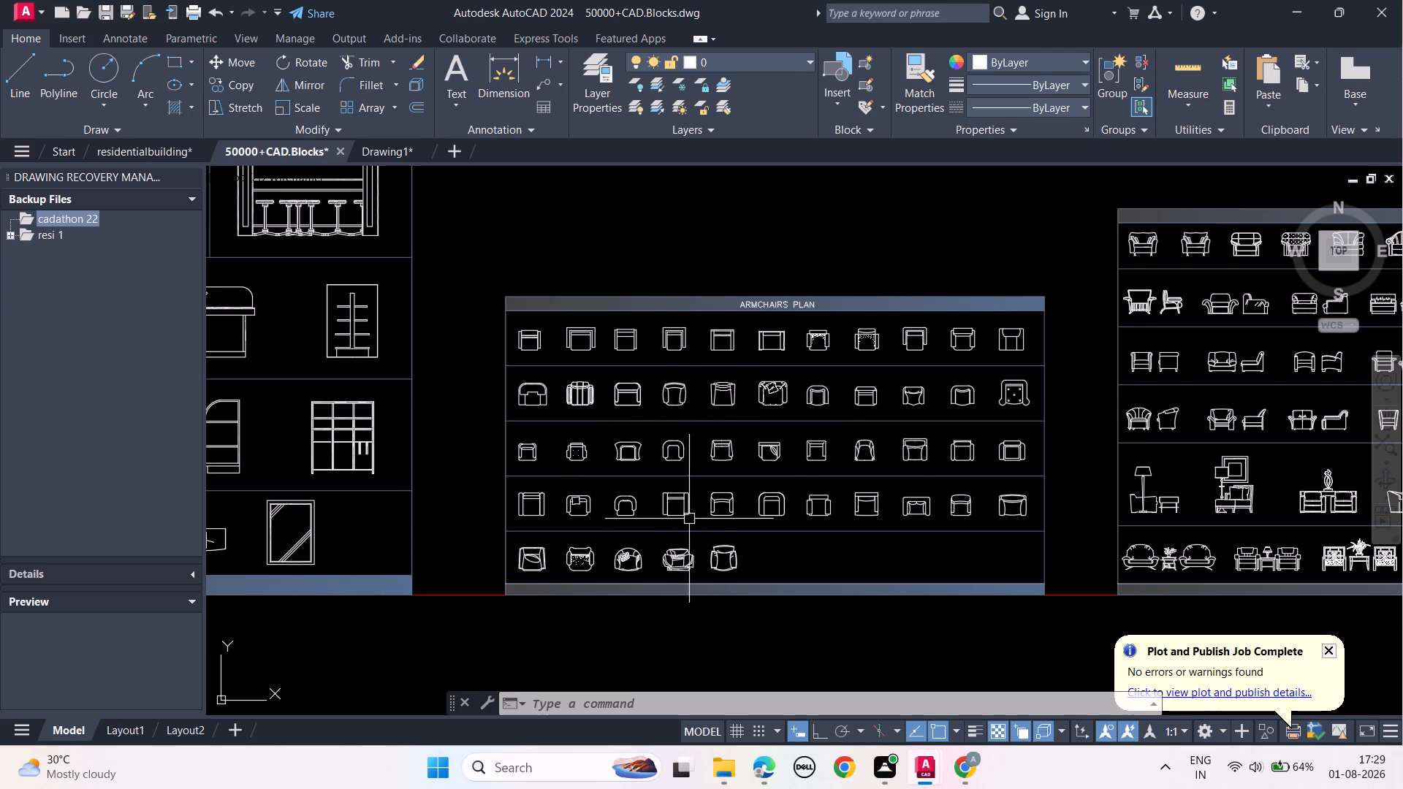
{"action": "middle_click_drag", "start_coordinate": [689, 519], "coordinate": [984, 470]}
Switch to the office plan drawing and draw a vertical line across the HR Room's south wall, starting at its midpoint.
{"action": "left_click", "coordinate": [389, 149]}
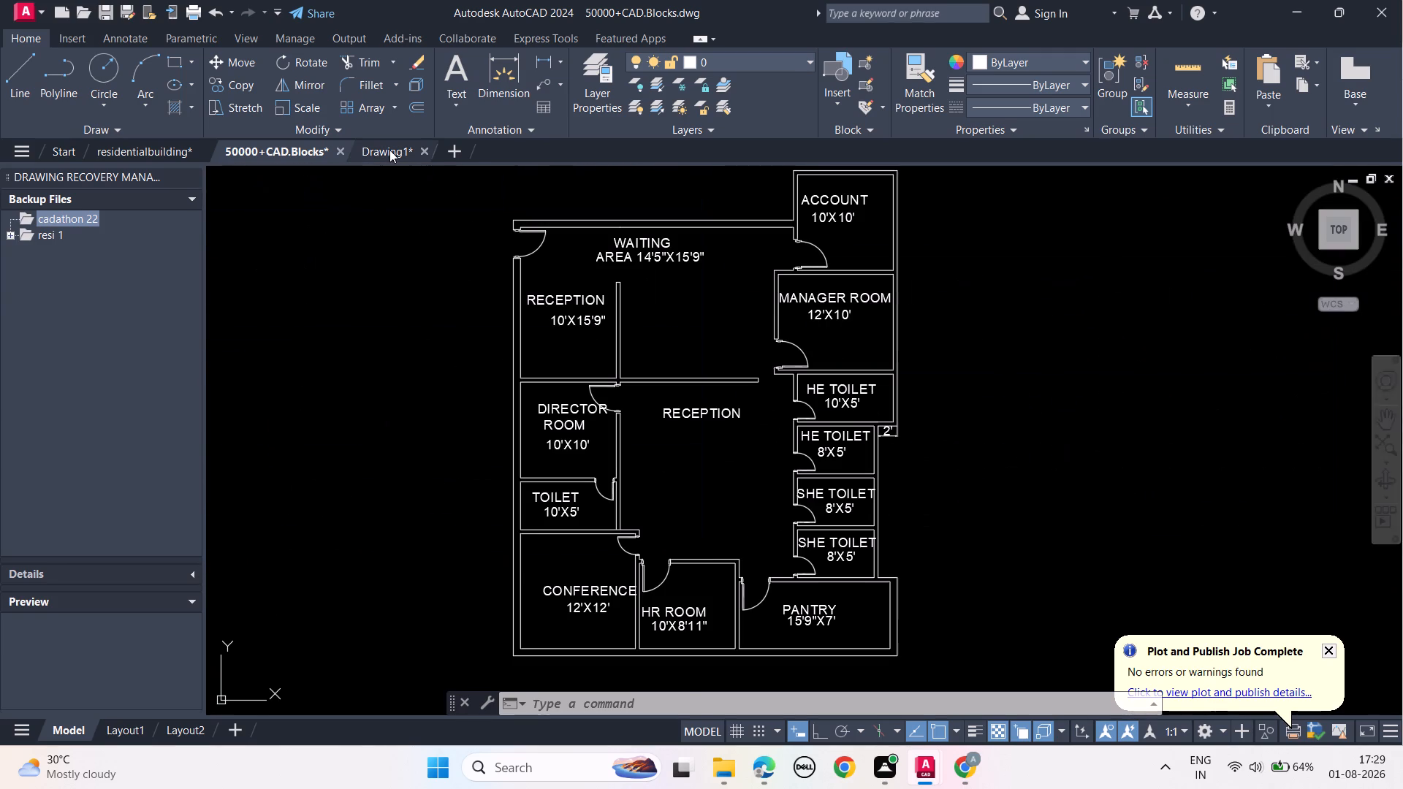
{"action": "scroll", "coordinate": [779, 410], "scroll_direction": "down", "scroll_amount": 1}
{"action": "middle_click_drag", "start_coordinate": [780, 410], "coordinate": [681, 430]}
{"action": "scroll", "coordinate": [742, 416], "scroll_direction": "up", "scroll_amount": 1}
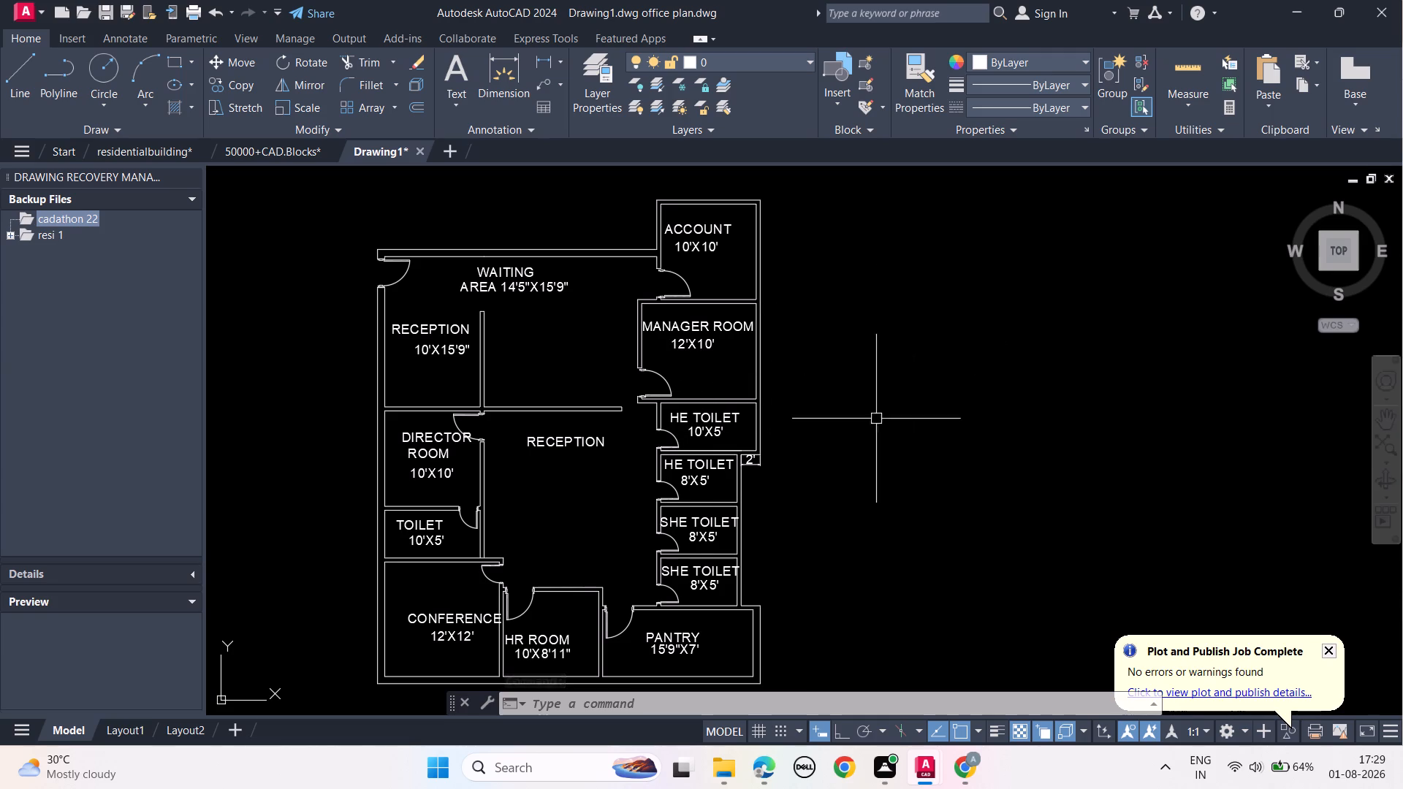
{"action": "middle_click_drag", "start_coordinate": [878, 436], "coordinate": [908, 416]}
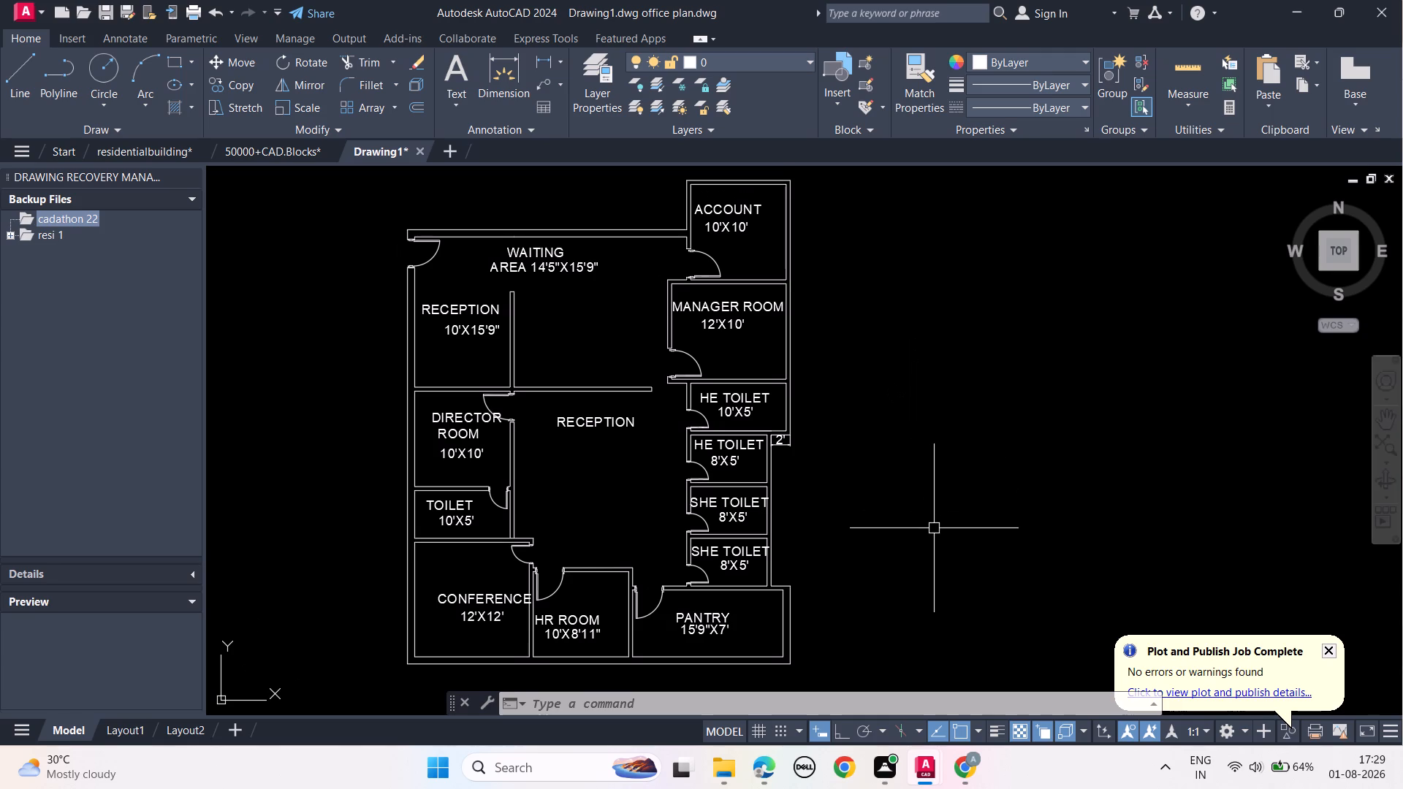
{"action": "middle_click_drag", "start_coordinate": [884, 580], "coordinate": [991, 429]}
{"action": "scroll", "coordinate": [717, 543], "scroll_direction": "up", "scroll_amount": 3}
{"action": "middle_click_drag", "start_coordinate": [705, 481], "coordinate": [708, 511]}
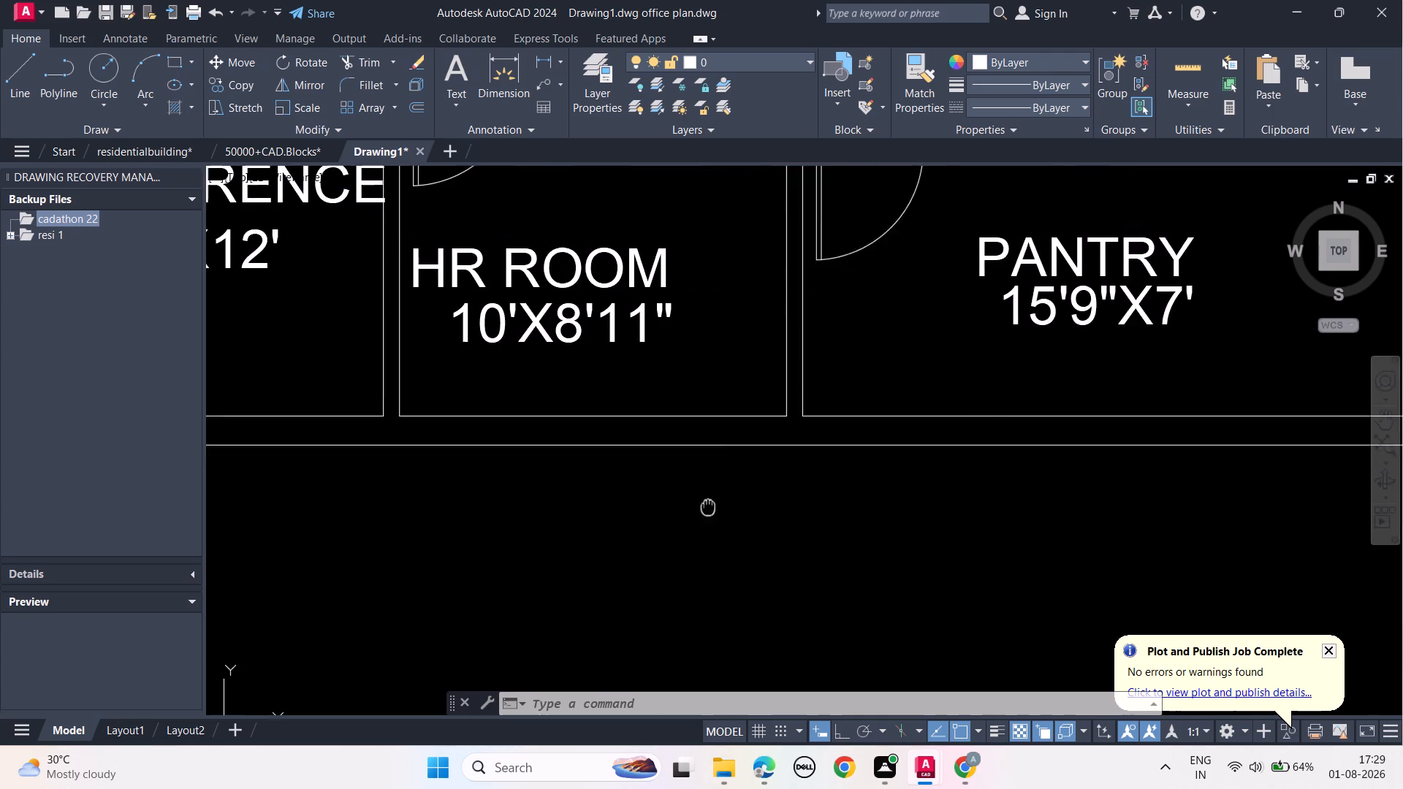
{"action": "middle_click_drag", "start_coordinate": [708, 511], "coordinate": [716, 576]}
{"action": "type", "text": "L"}
{"action": "key", "text": "space"}
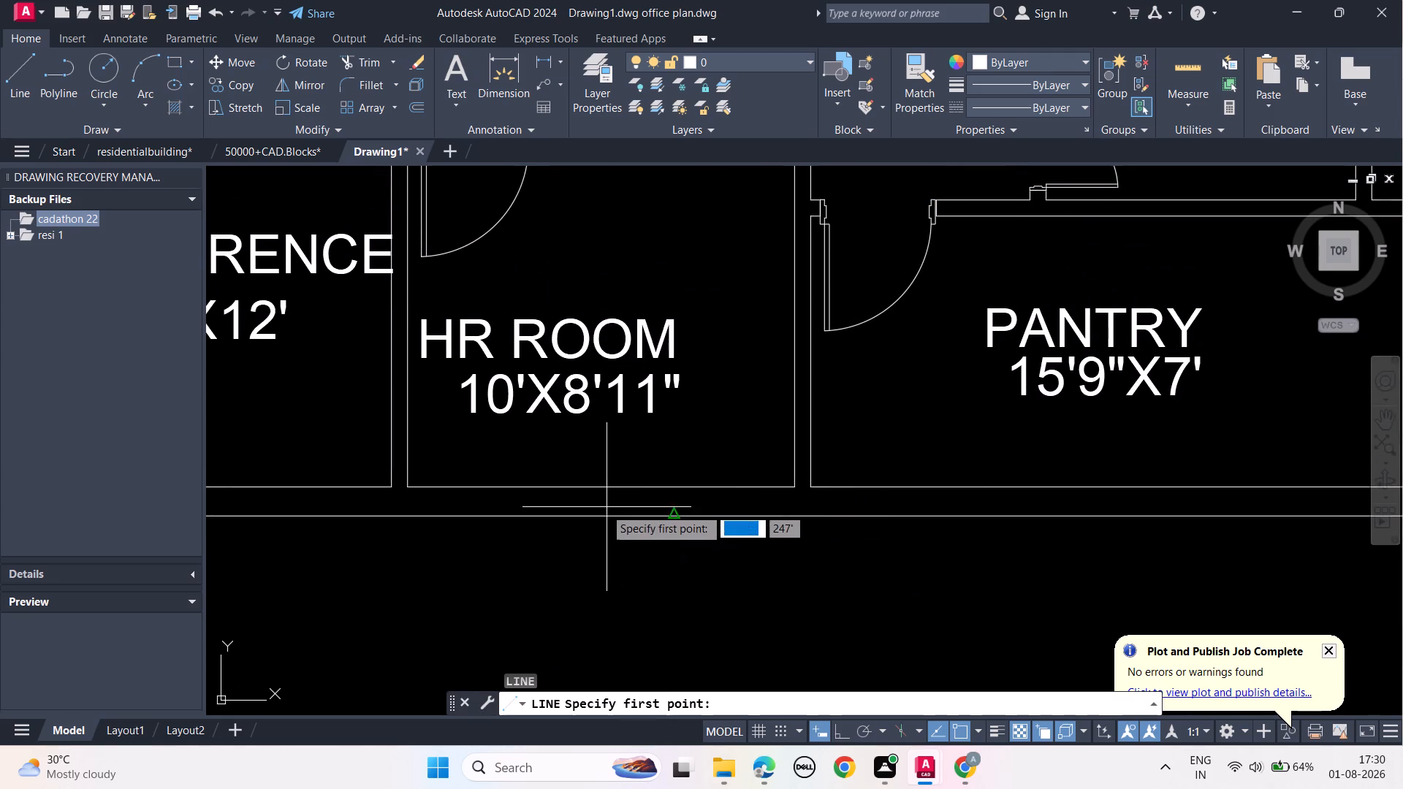
{"action": "left_click", "coordinate": [600, 489]}
{"action": "left_click", "coordinate": [605, 539]}
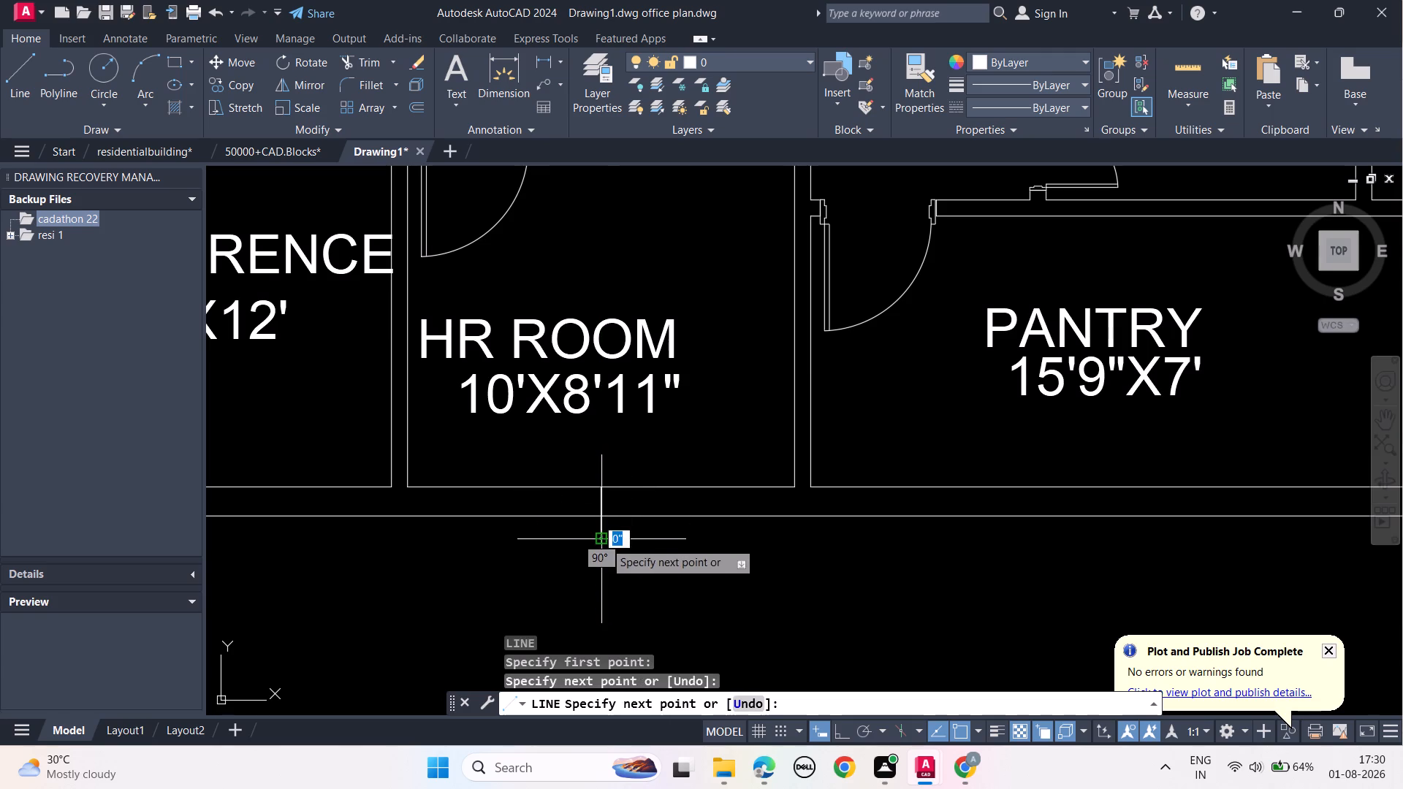
{"action": "key", "text": "Escape"}
{"action": "key", "text": "Escape"}
{"action": "key", "text": "Escape"}
{"action": "key", "text": "Escape"}
Trim the part of the vertical line that projects beyond the outer face of the HR Room's south wall.
{"action": "type", "text": "TR"}
{"action": "key", "text": "space"}
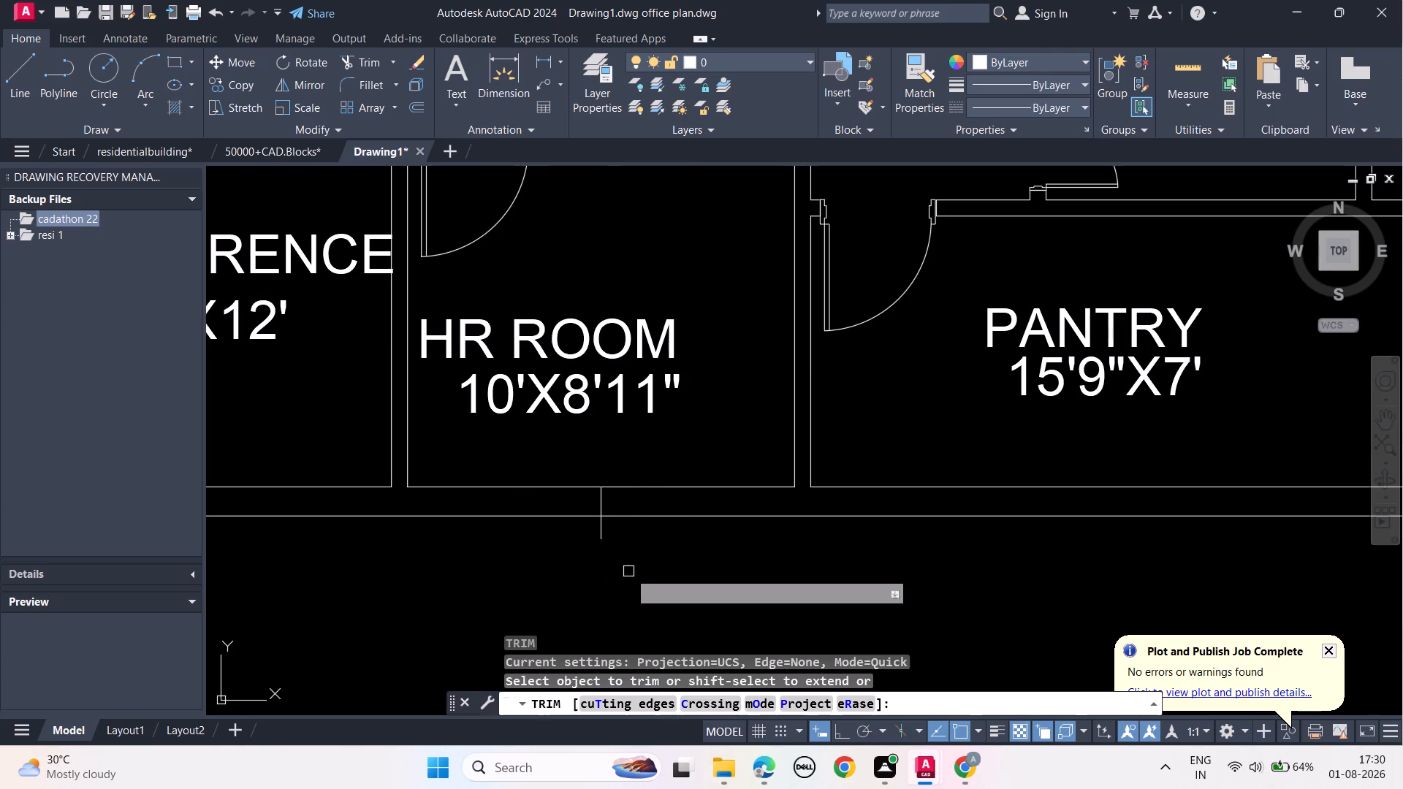
{"action": "left_click", "coordinate": [599, 533]}
{"action": "key", "text": "Escape"}
{"action": "key", "text": "Escape"}
{"action": "key", "text": "Escape"}
{"action": "key", "text": "Escape"}
{"action": "key", "text": "Escape"}
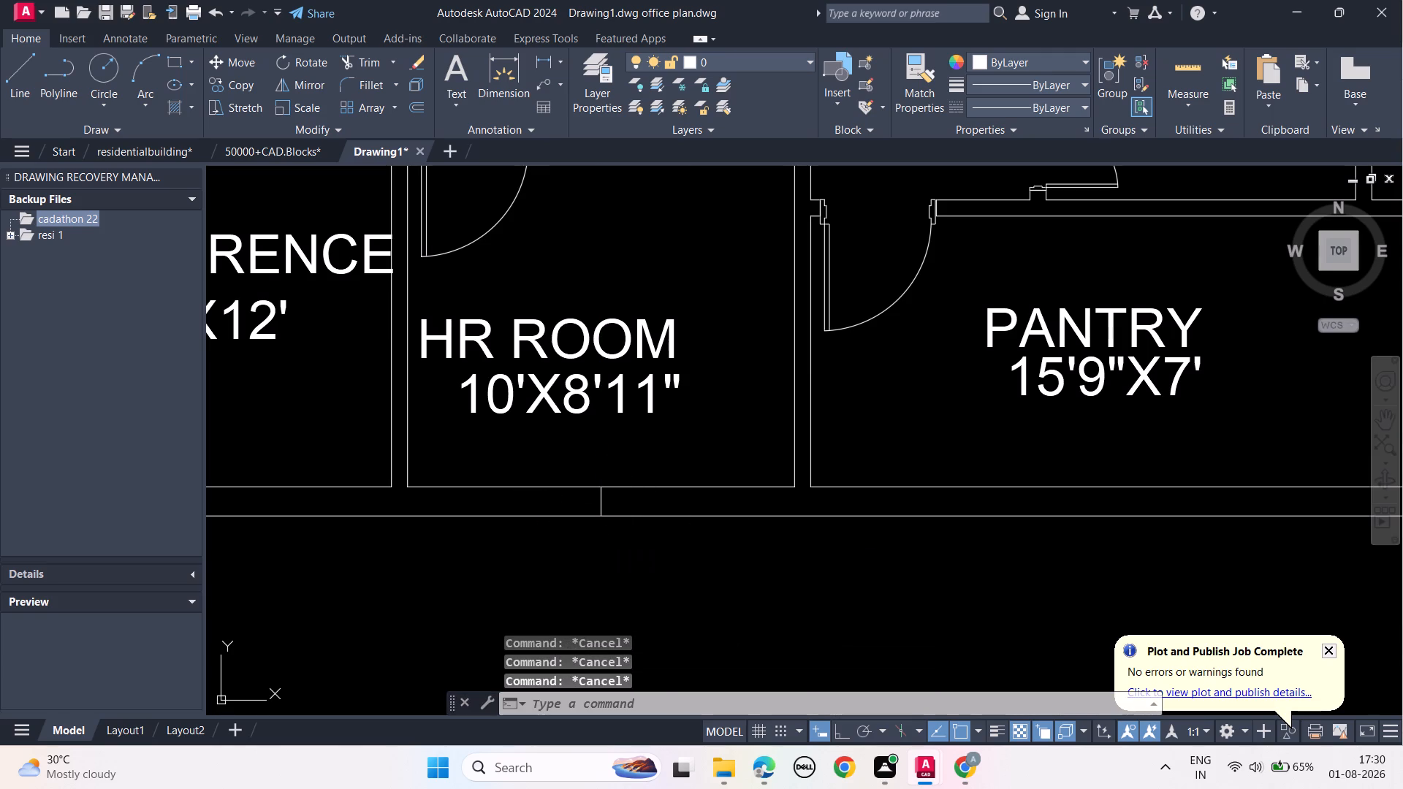
{"action": "key", "text": "Escape"}
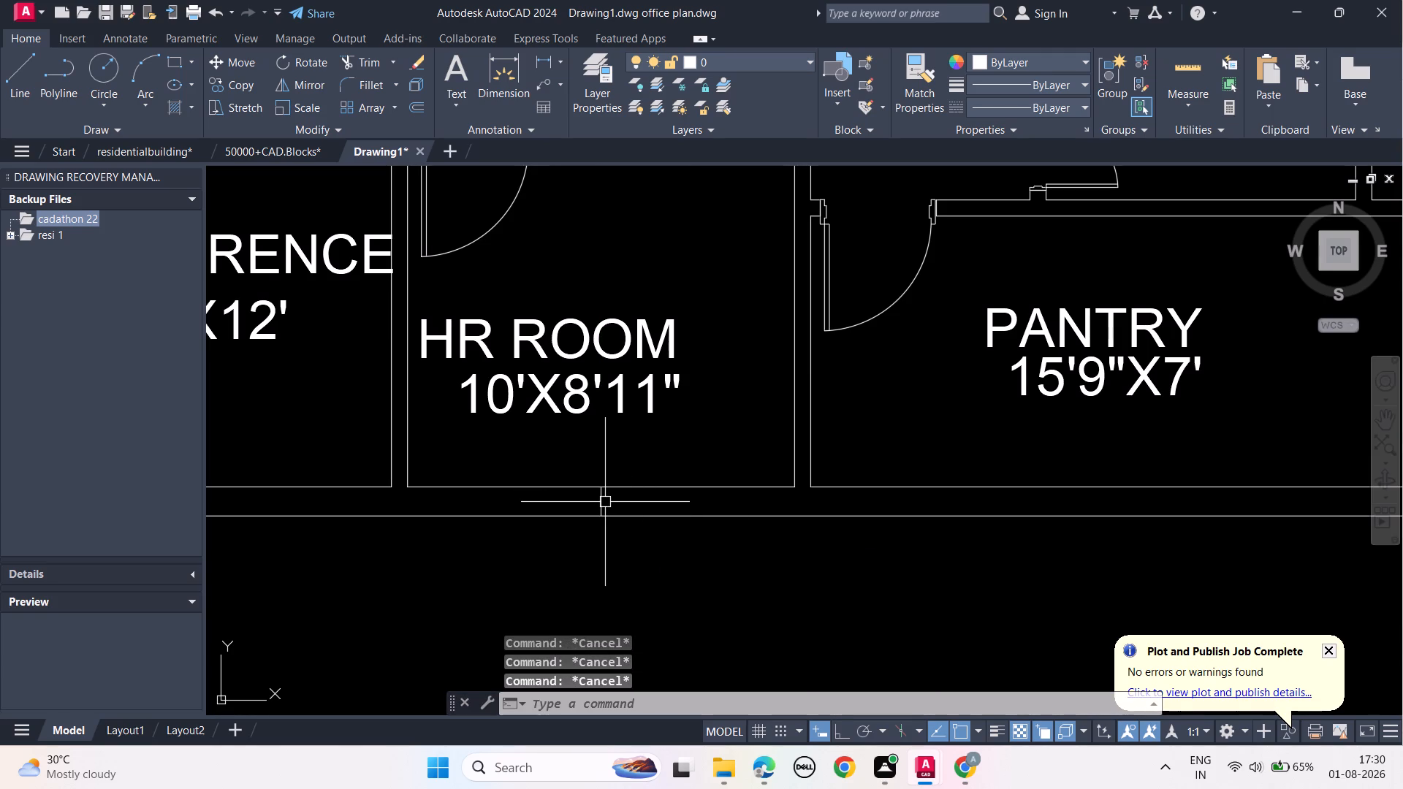
Offset the HR Room's wall centre line 2' toward the pantry side.
{"action": "left_click", "coordinate": [604, 502]}
{"action": "type", "text": "OFF"}
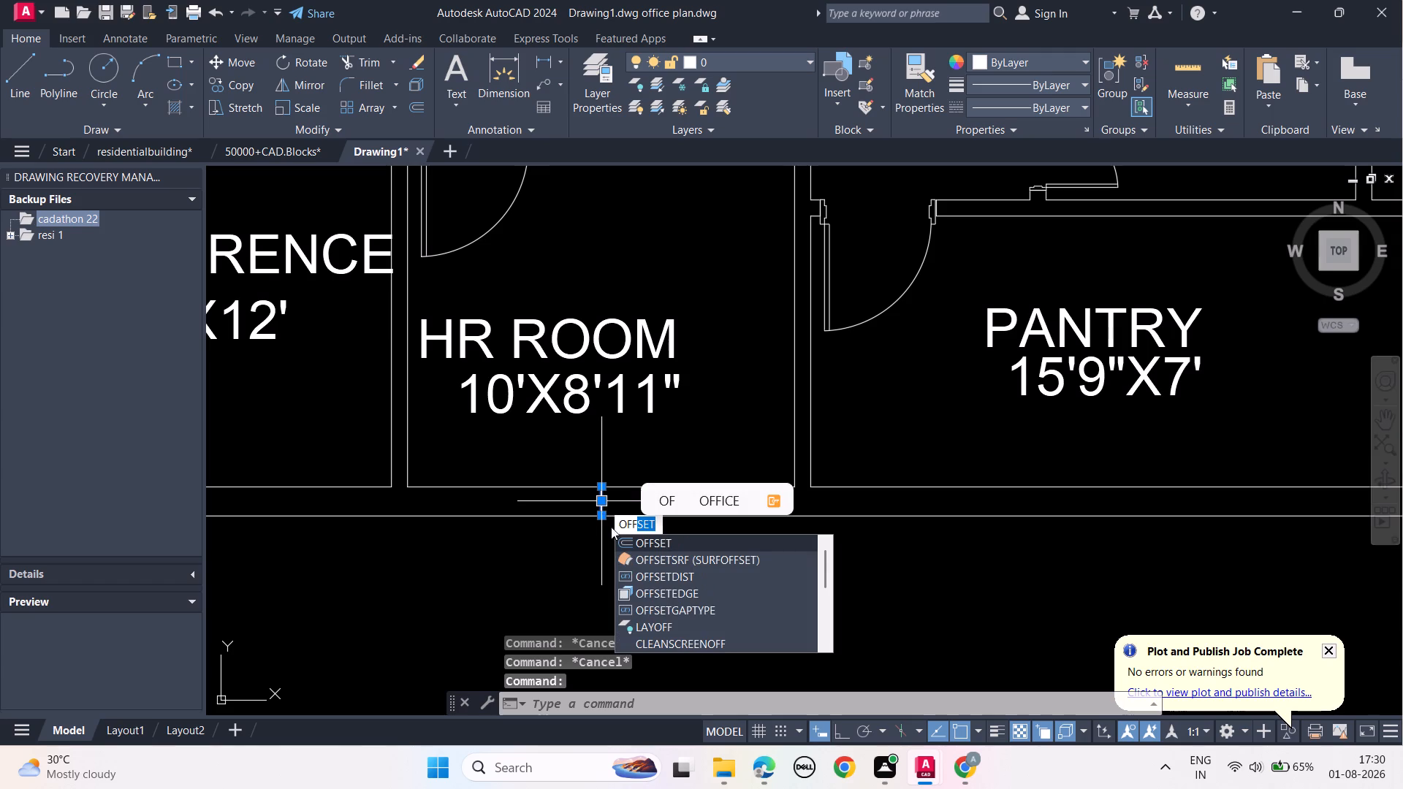
{"action": "left_click", "coordinate": [647, 541]}
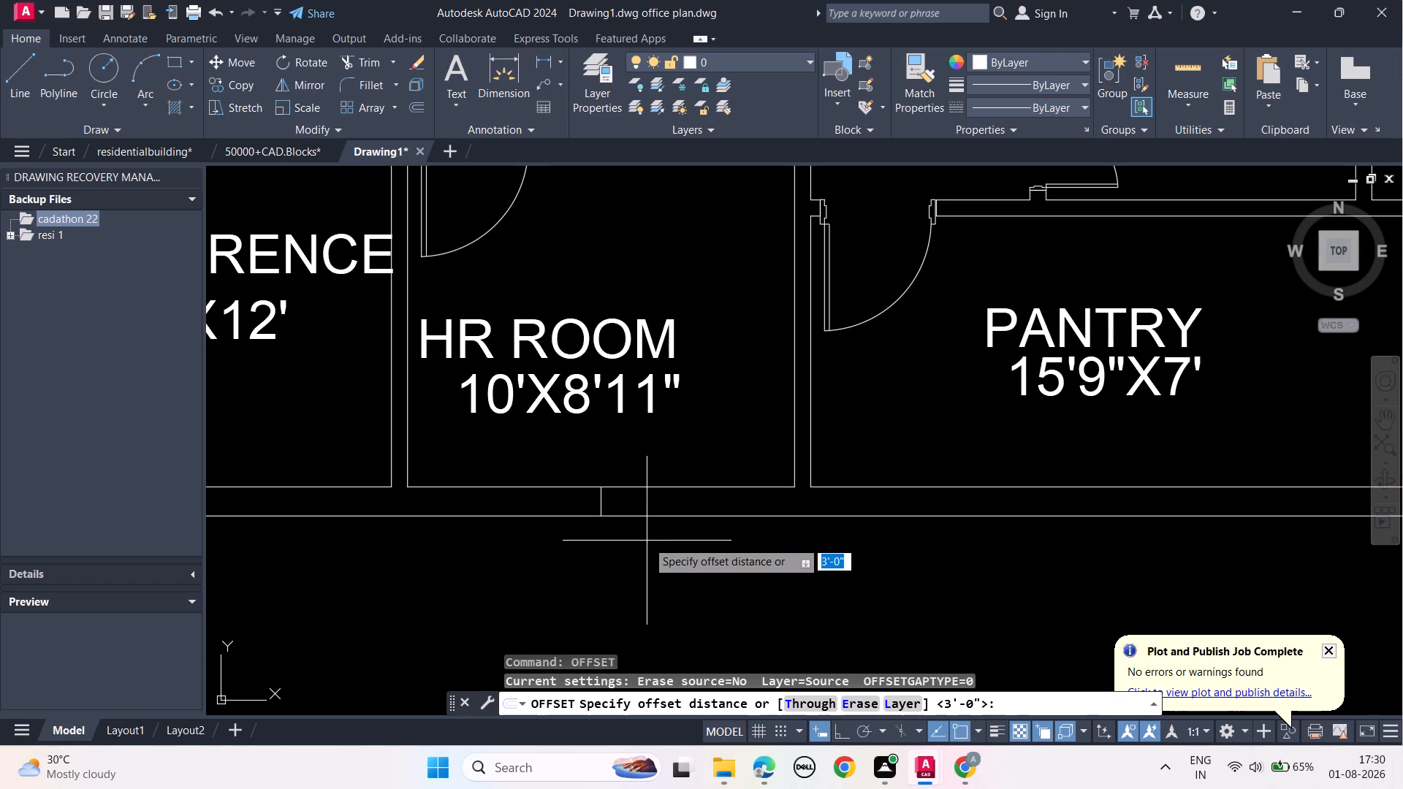
{"action": "key", "text": "2"}
{"action": "key", "text": "apostrophe"}
{"action": "key", "text": "Return"}
{"action": "left_click", "coordinate": [661, 536]}
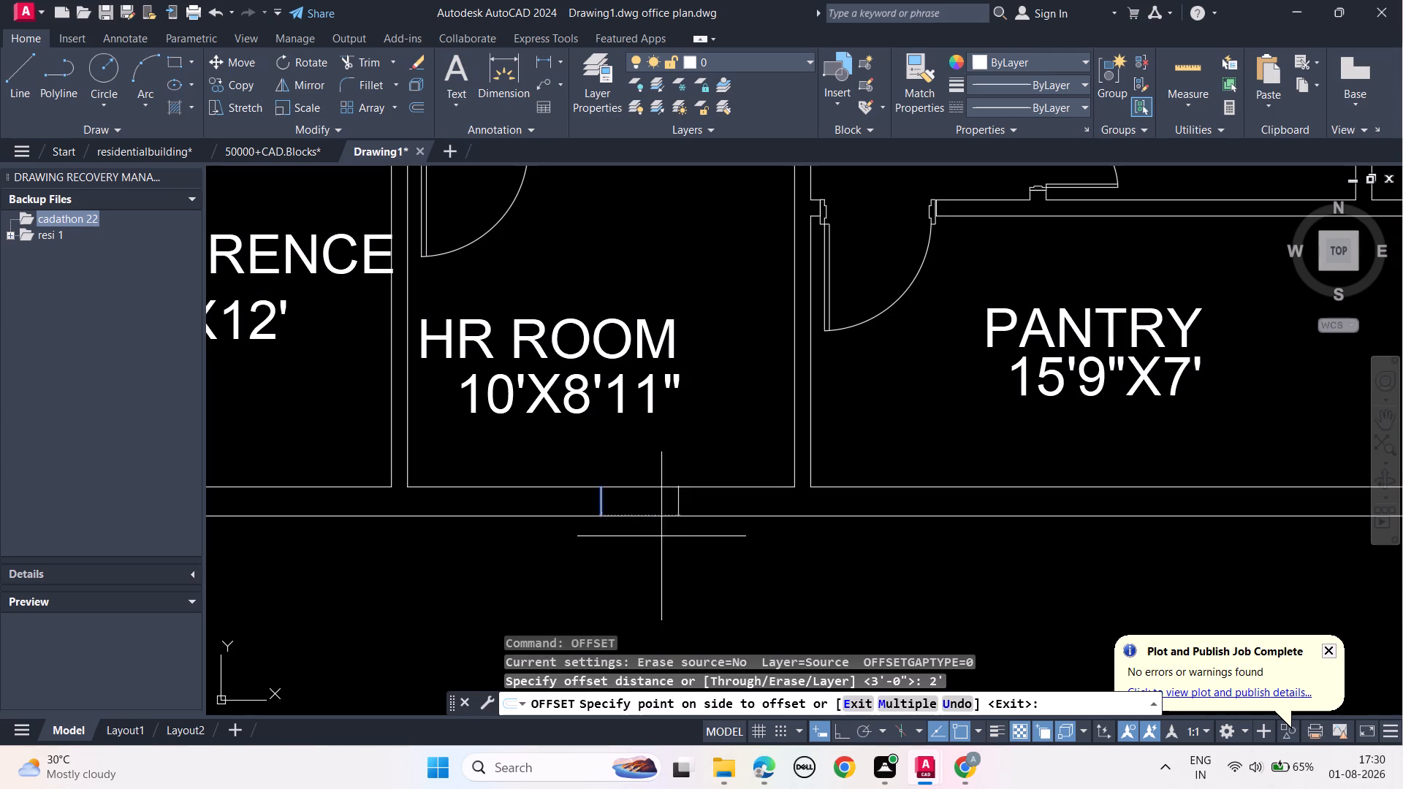
{"action": "left_click", "coordinate": [600, 506]}
{"action": "left_click", "coordinate": [565, 511]}
{"action": "key", "text": "Escape"}
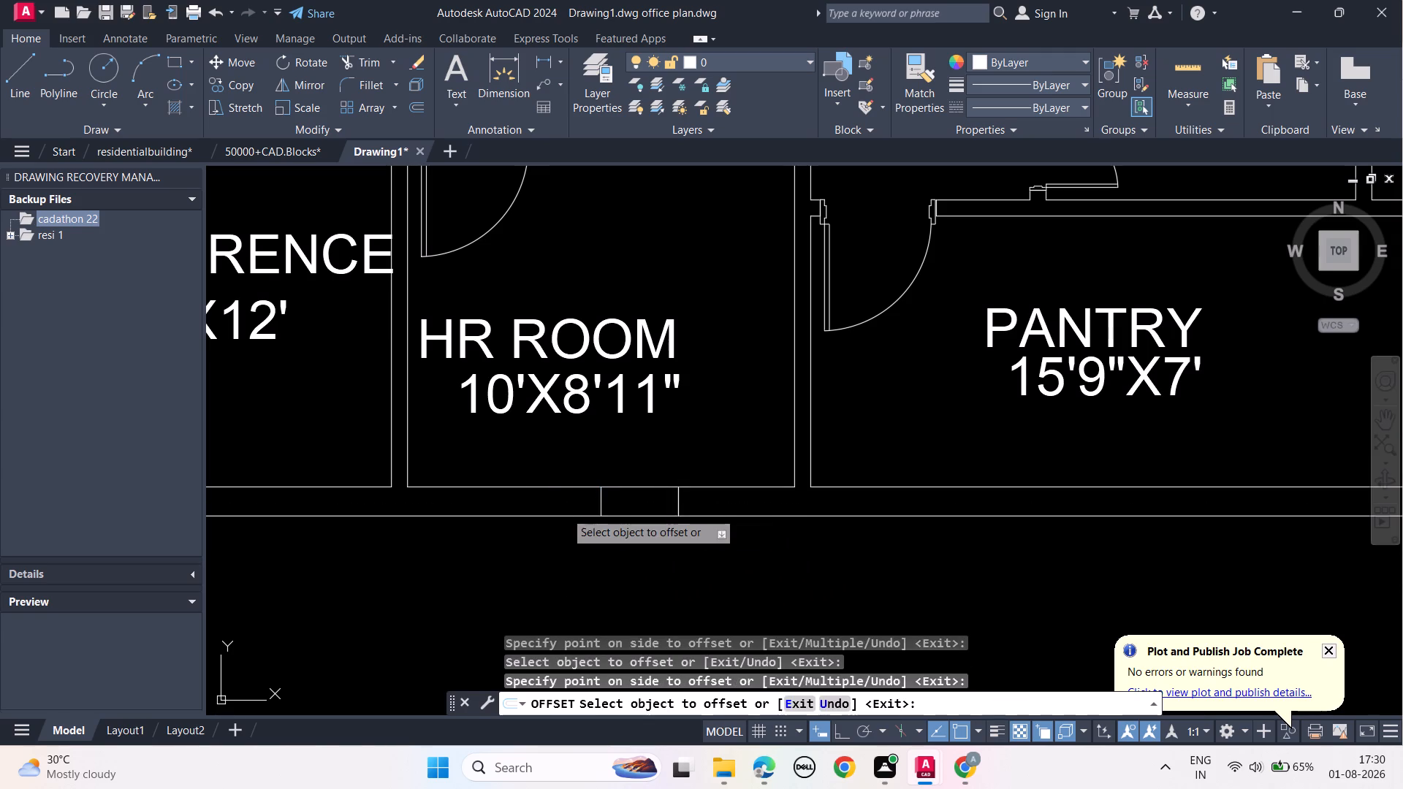
{"action": "key", "text": "Escape"}
{"action": "key", "text": "Escape"}
{"action": "key", "text": "Escape"}
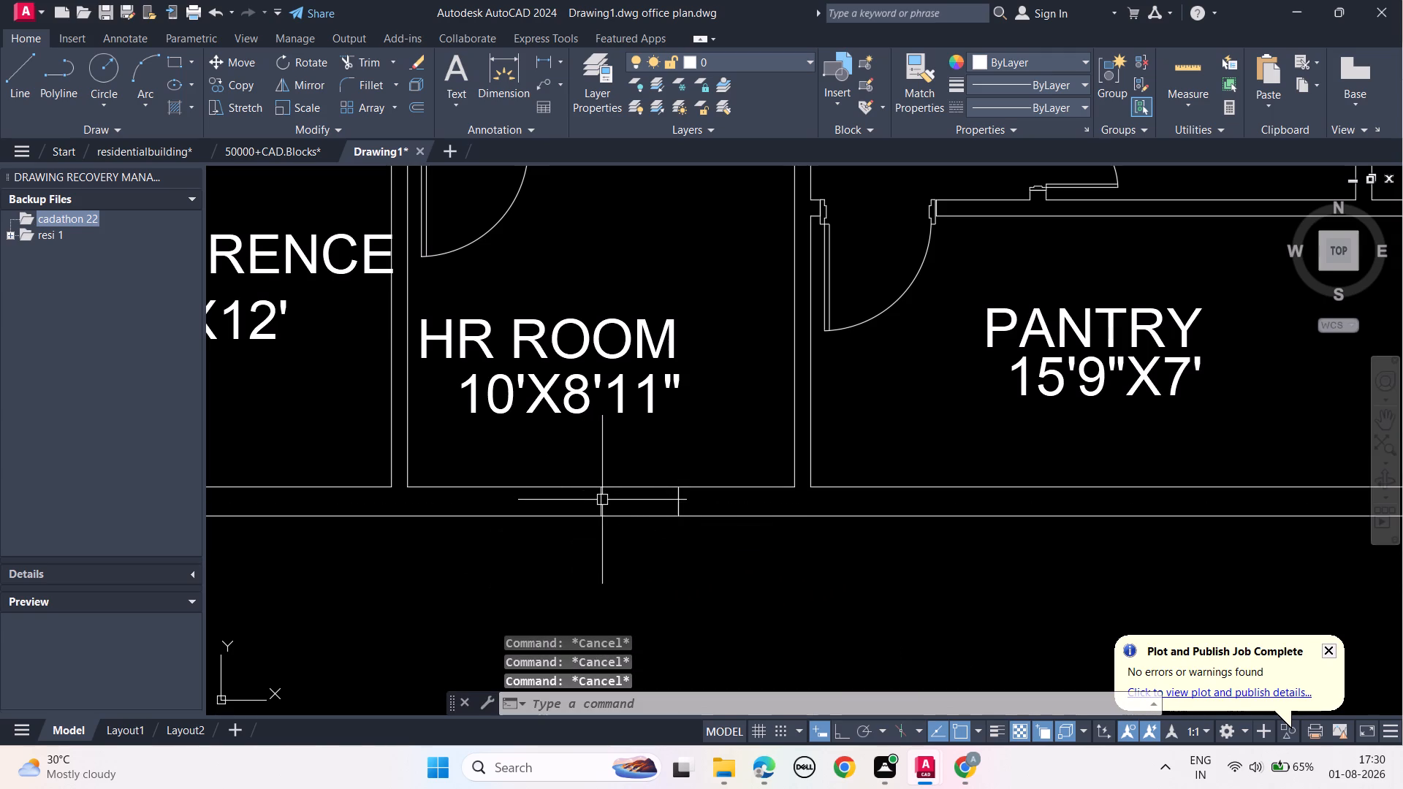
Offset the same centre line 2' toward the conference room side.
{"action": "left_click", "coordinate": [602, 500]}
{"action": "type", "text": "OFF"}
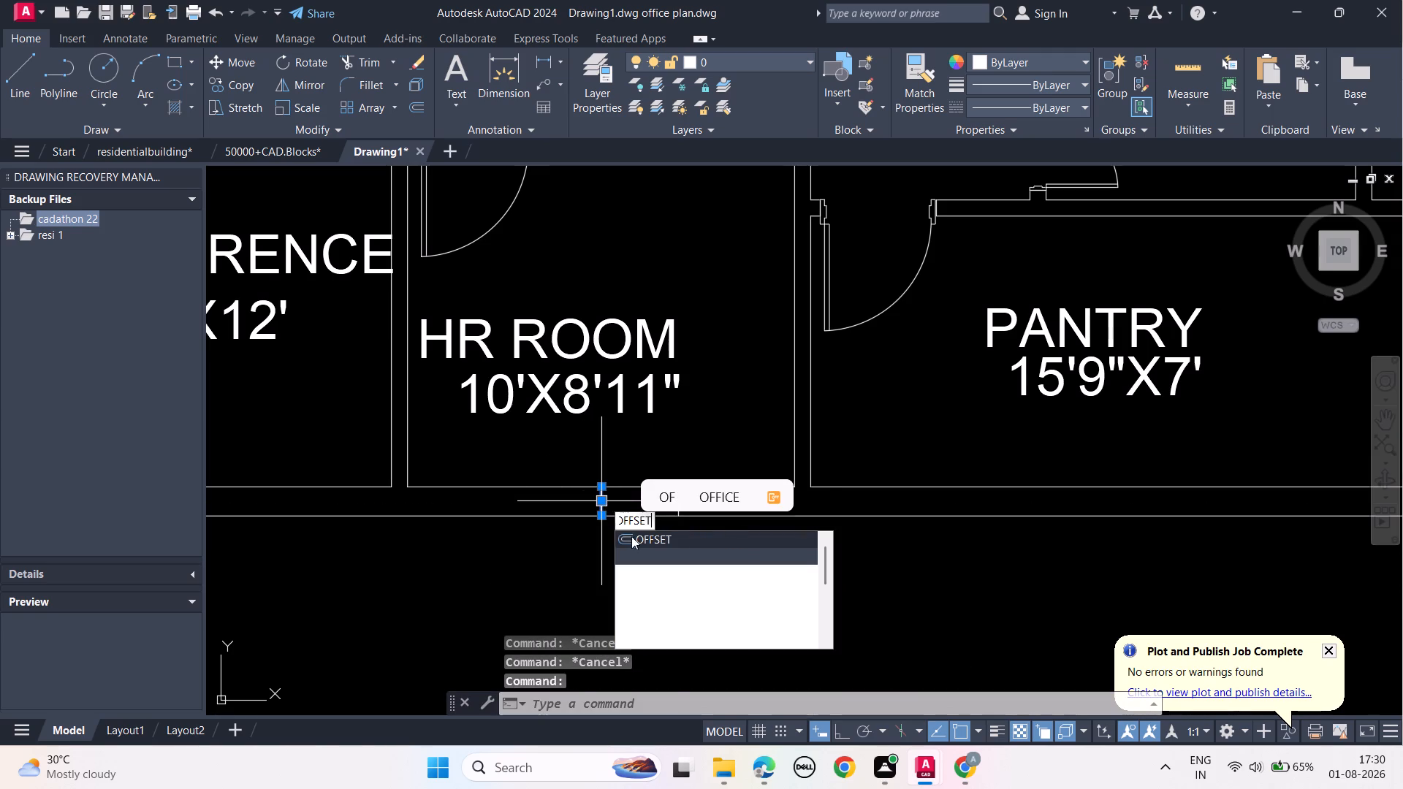
{"action": "left_click", "coordinate": [647, 534]}
{"action": "type", "text": "2'"}
{"action": "key", "text": "Return"}
{"action": "left_click", "coordinate": [553, 535]}
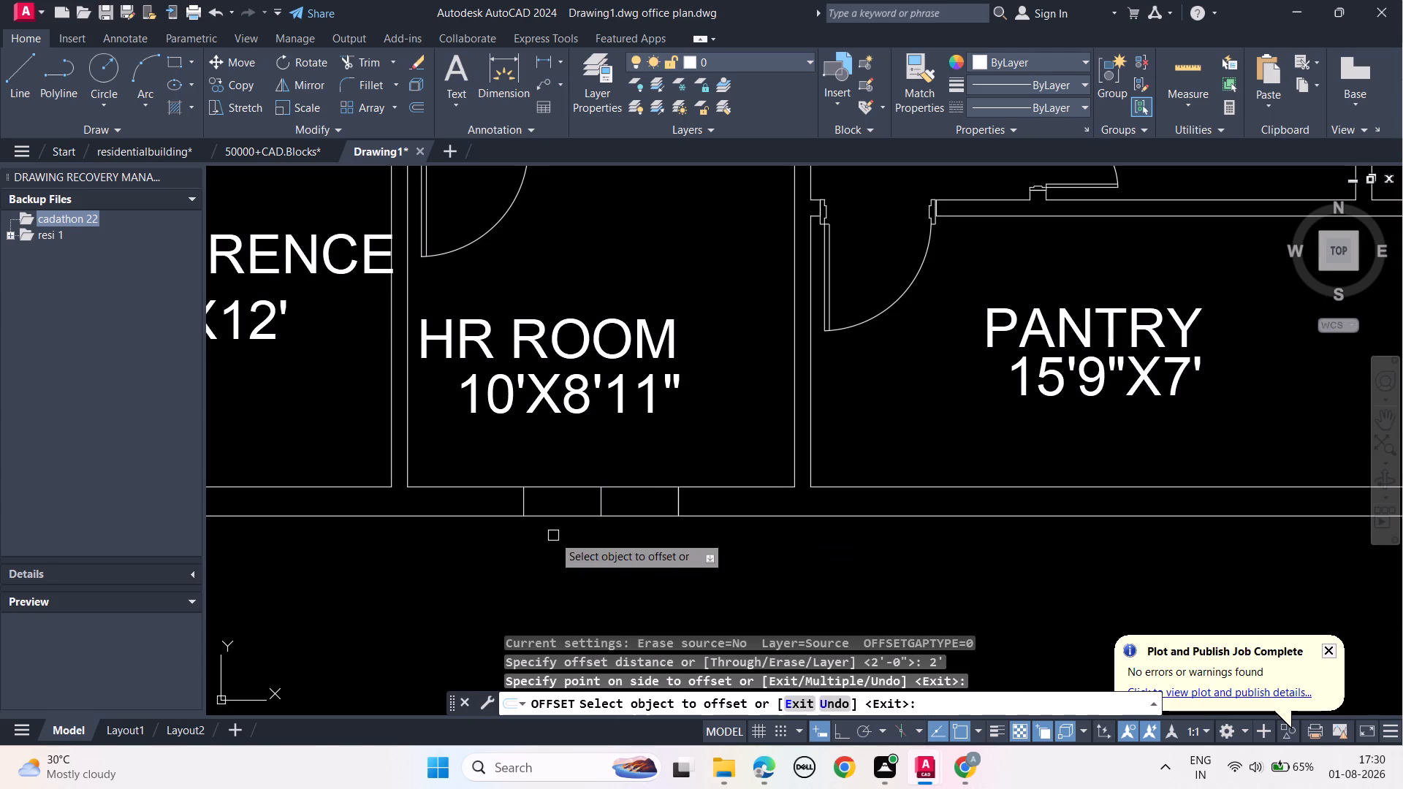
{"action": "key", "text": "Escape"}
{"action": "key", "text": "Escape"}
{"action": "key", "text": "Escape"}
Delete the middle line between the two offset lines in the HR Room's south wall.
{"action": "left_click", "coordinate": [601, 508]}
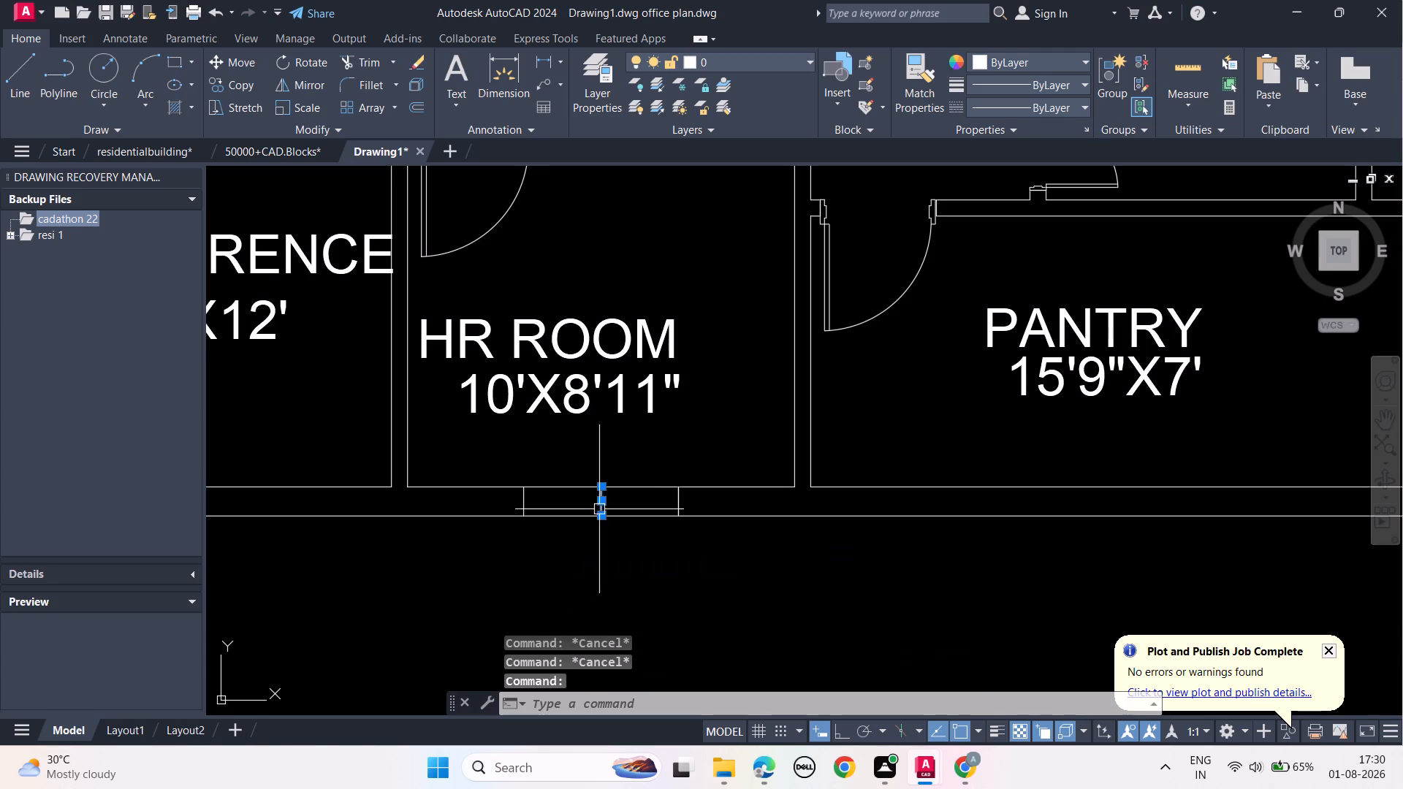
{"action": "key", "text": "Delete"}
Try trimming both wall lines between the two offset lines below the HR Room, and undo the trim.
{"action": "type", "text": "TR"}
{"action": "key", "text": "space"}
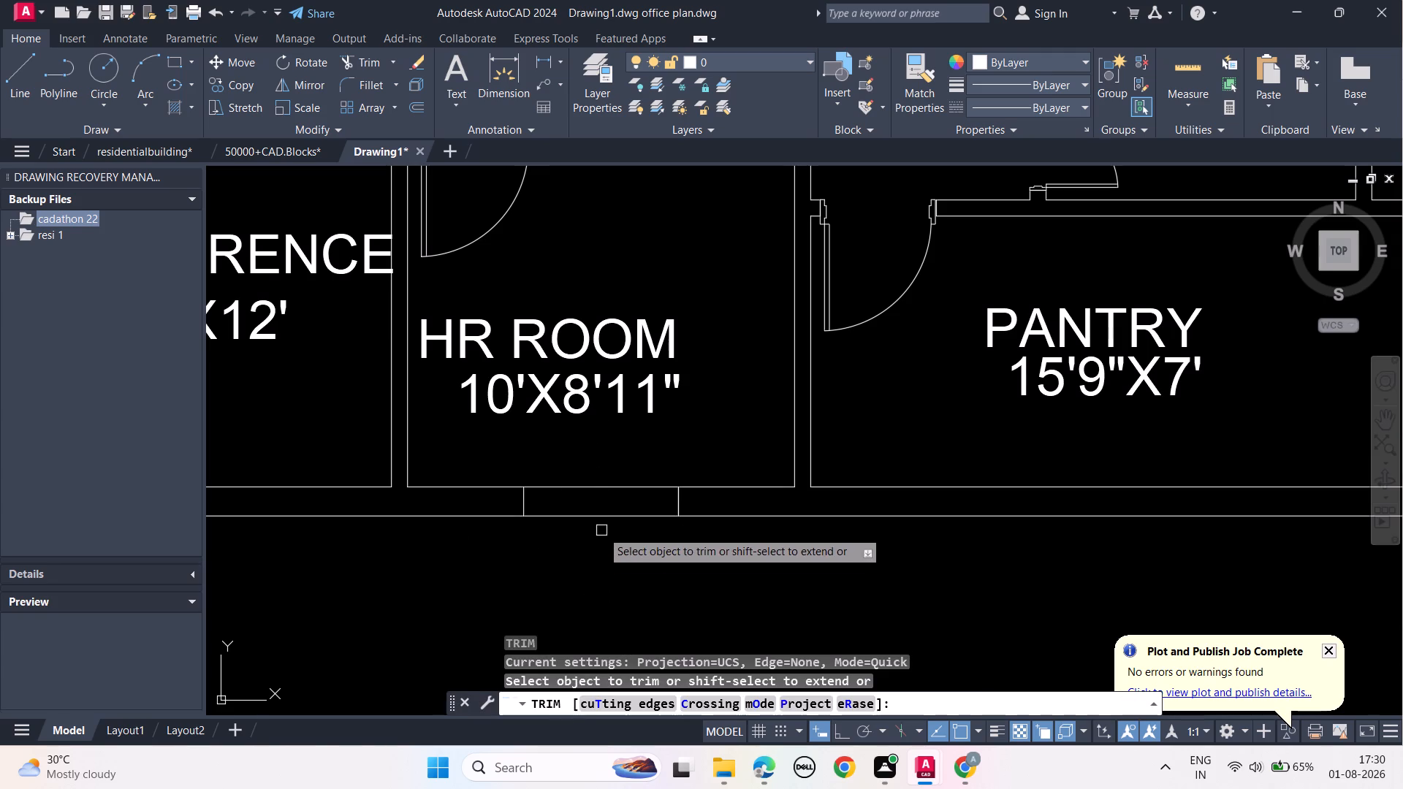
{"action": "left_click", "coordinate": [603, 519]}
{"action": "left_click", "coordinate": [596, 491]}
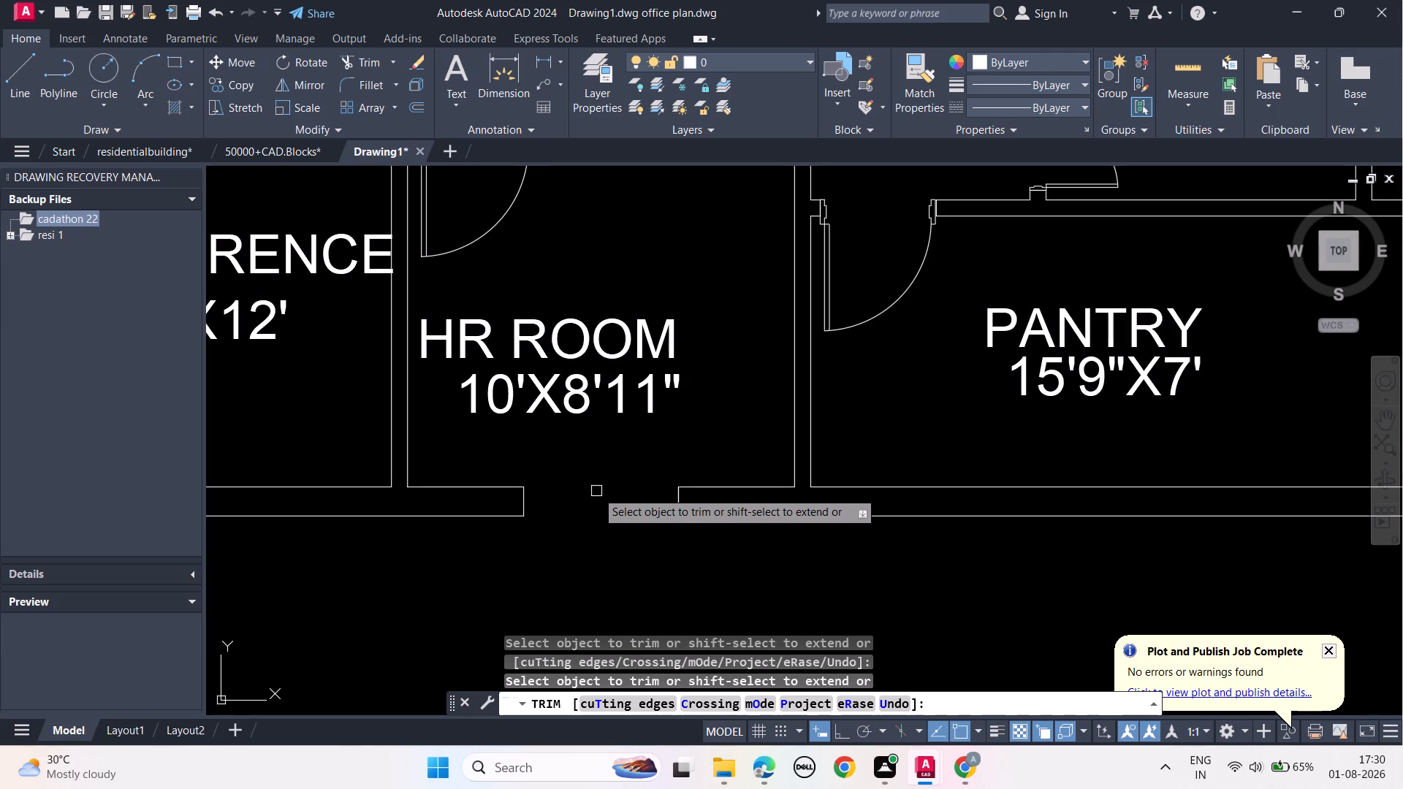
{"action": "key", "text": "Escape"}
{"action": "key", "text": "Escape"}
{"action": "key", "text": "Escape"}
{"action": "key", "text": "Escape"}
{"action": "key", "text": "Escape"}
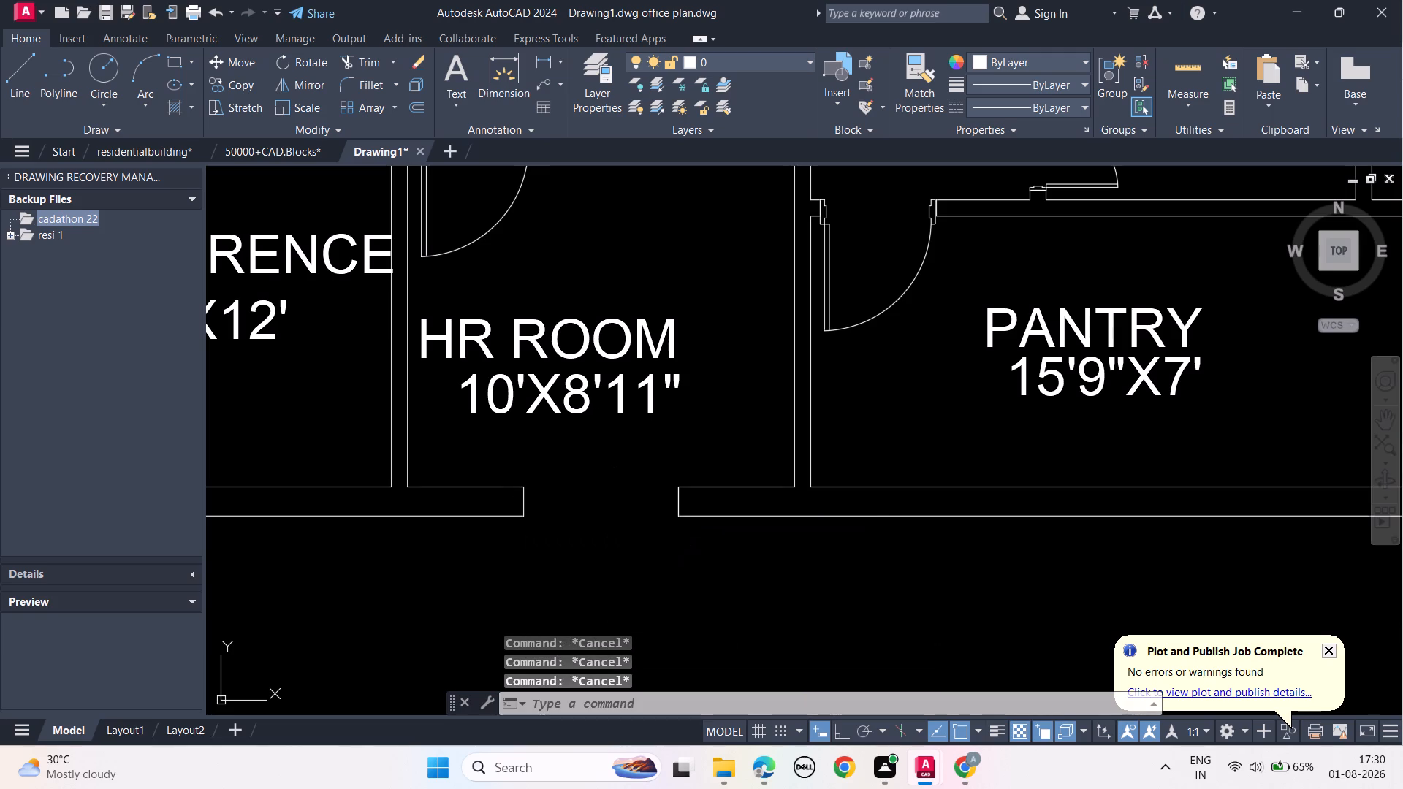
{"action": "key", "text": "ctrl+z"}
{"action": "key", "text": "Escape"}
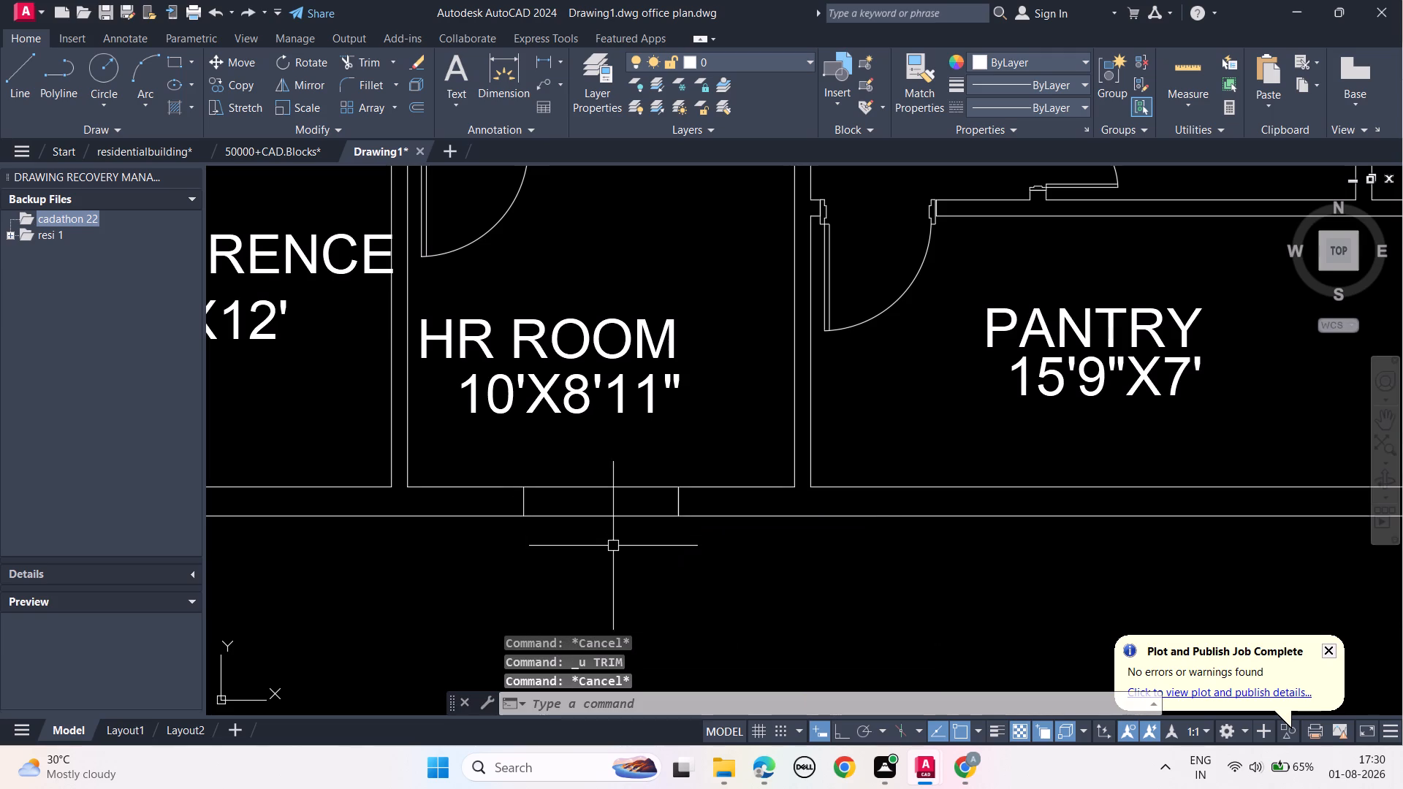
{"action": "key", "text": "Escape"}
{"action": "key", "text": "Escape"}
Draw a horizontal line joining the midpoints of the two short jamb lines in the HR Room's south wall.
{"action": "type", "text": "L"}
{"action": "key", "text": "space"}
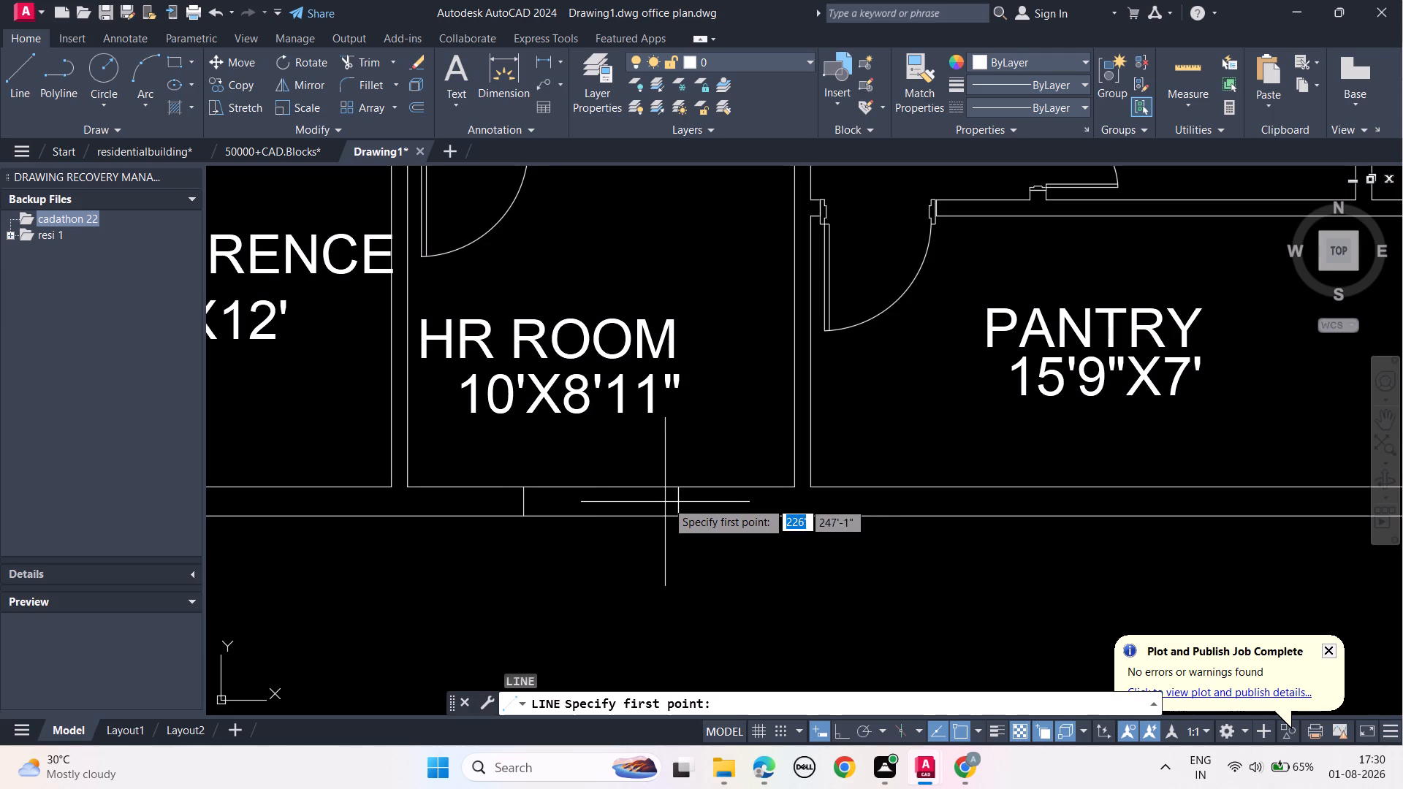
{"action": "left_click", "coordinate": [678, 502]}
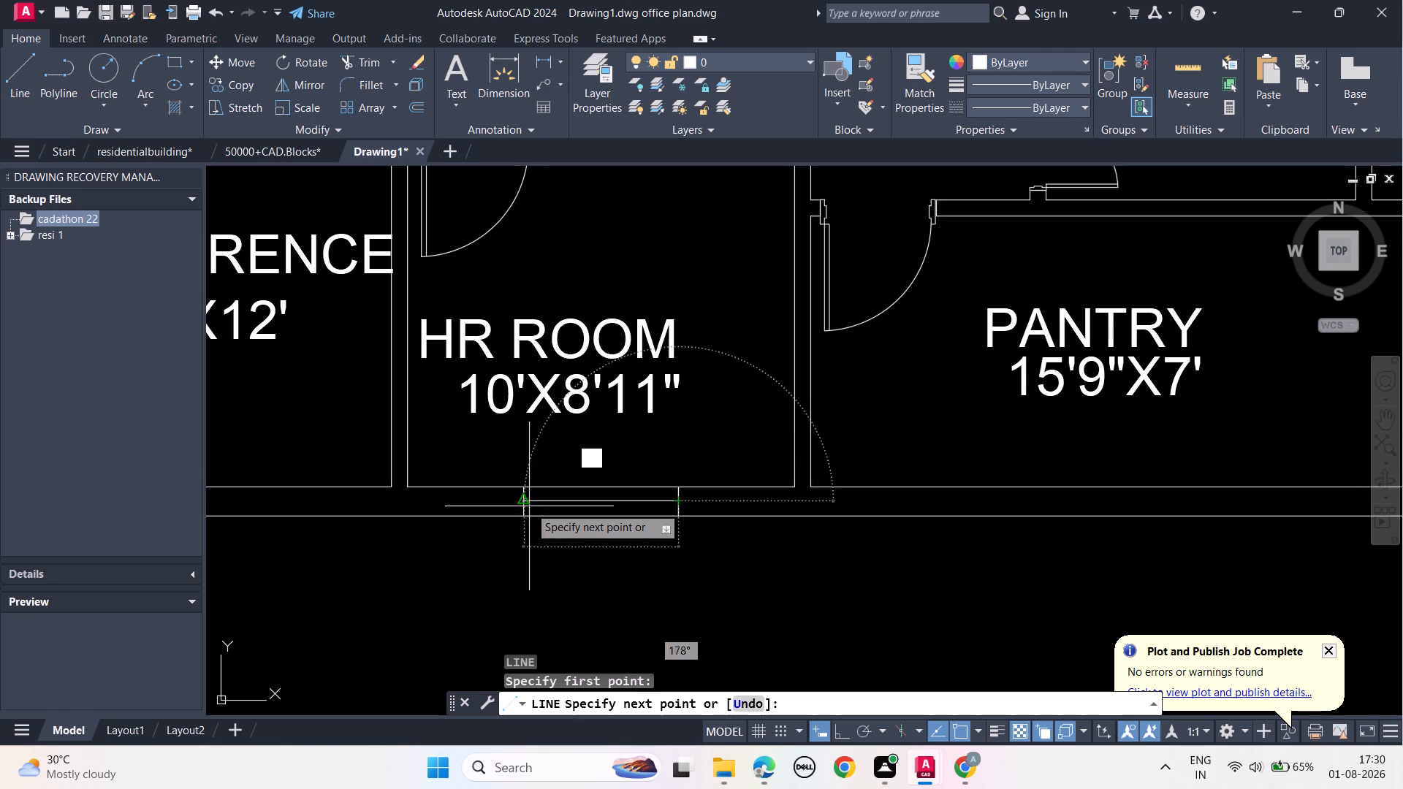
{"action": "left_click", "coordinate": [524, 505]}
{"action": "key", "text": "Escape"}
{"action": "key", "text": "Escape"}
{"action": "key", "text": "Escape"}
Offset the window's horizontal centre line in the HR Room's south wall by 2" to both its outer and inner sides.
{"action": "left_click", "coordinate": [597, 504]}
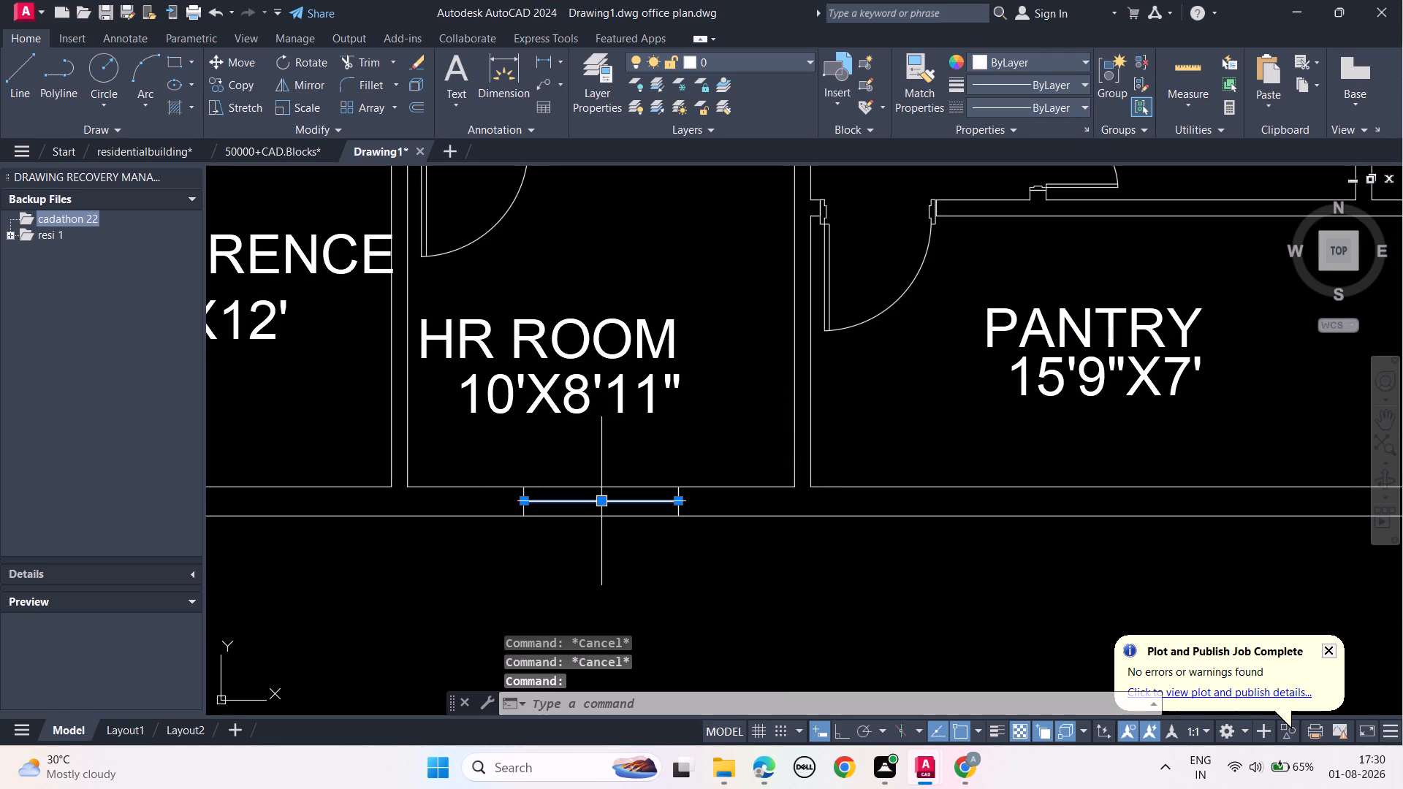
{"action": "key", "text": "p"}
{"action": "key", "text": "BackSpace"}
{"action": "type", "text": "OFF"}
{"action": "left_click", "coordinate": [650, 544]}
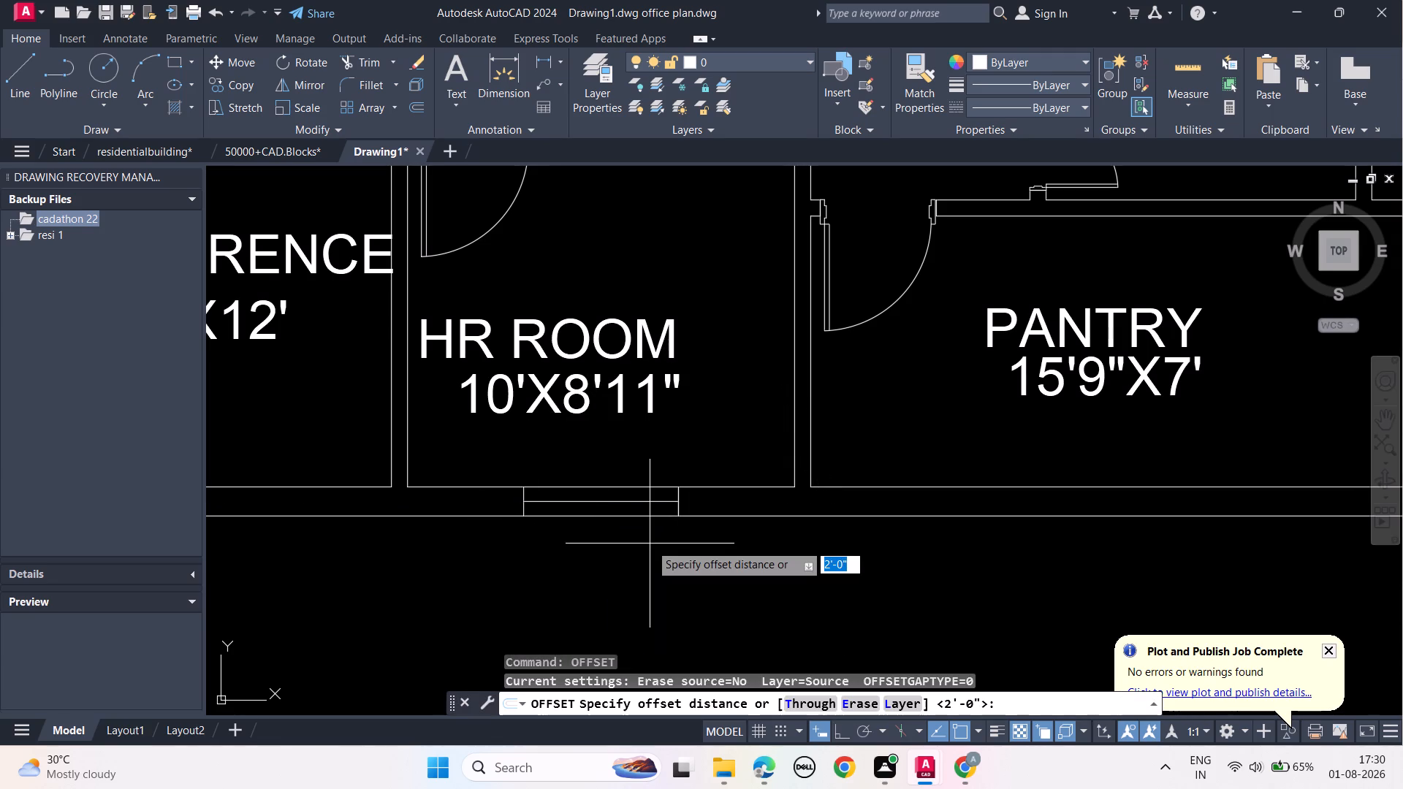
{"action": "type", "text": "2\""}
{"action": "key", "text": "Return"}
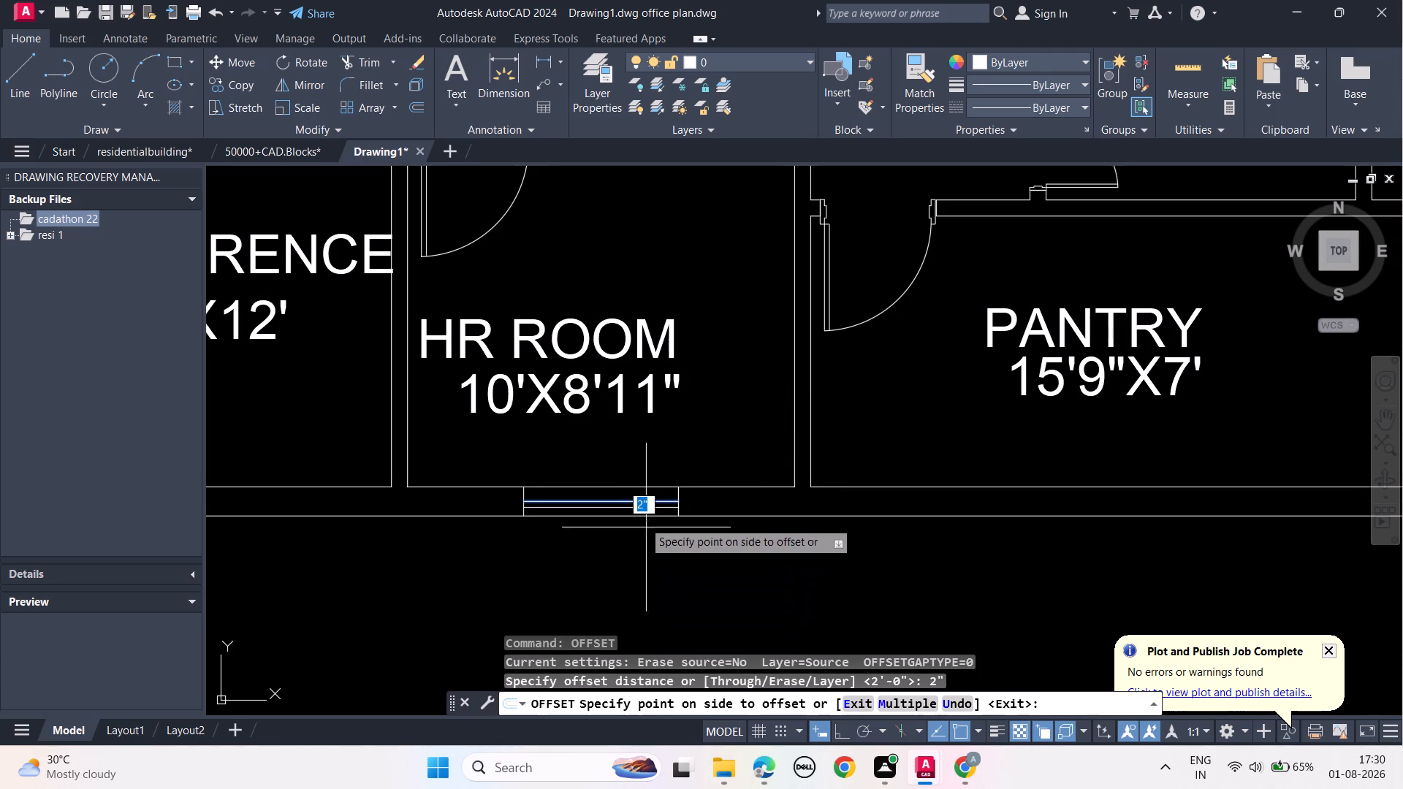
{"action": "left_click", "coordinate": [622, 499]}
{"action": "scroll", "coordinate": [591, 511], "scroll_direction": "up", "scroll_amount": 2}
{"action": "left_click", "coordinate": [582, 490]}
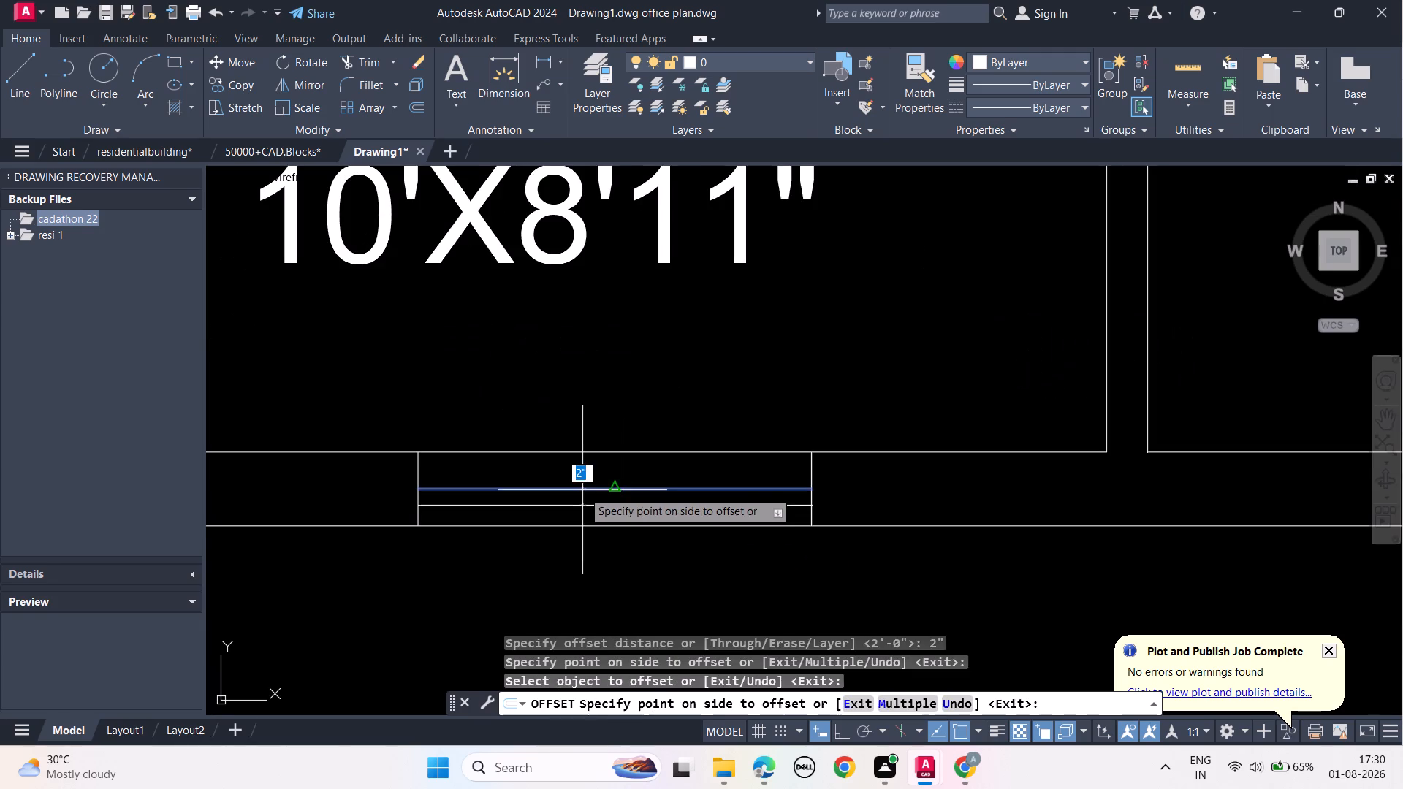
{"action": "left_click", "coordinate": [582, 479]}
{"action": "key", "text": "Escape"}
{"action": "key", "text": "Escape"}
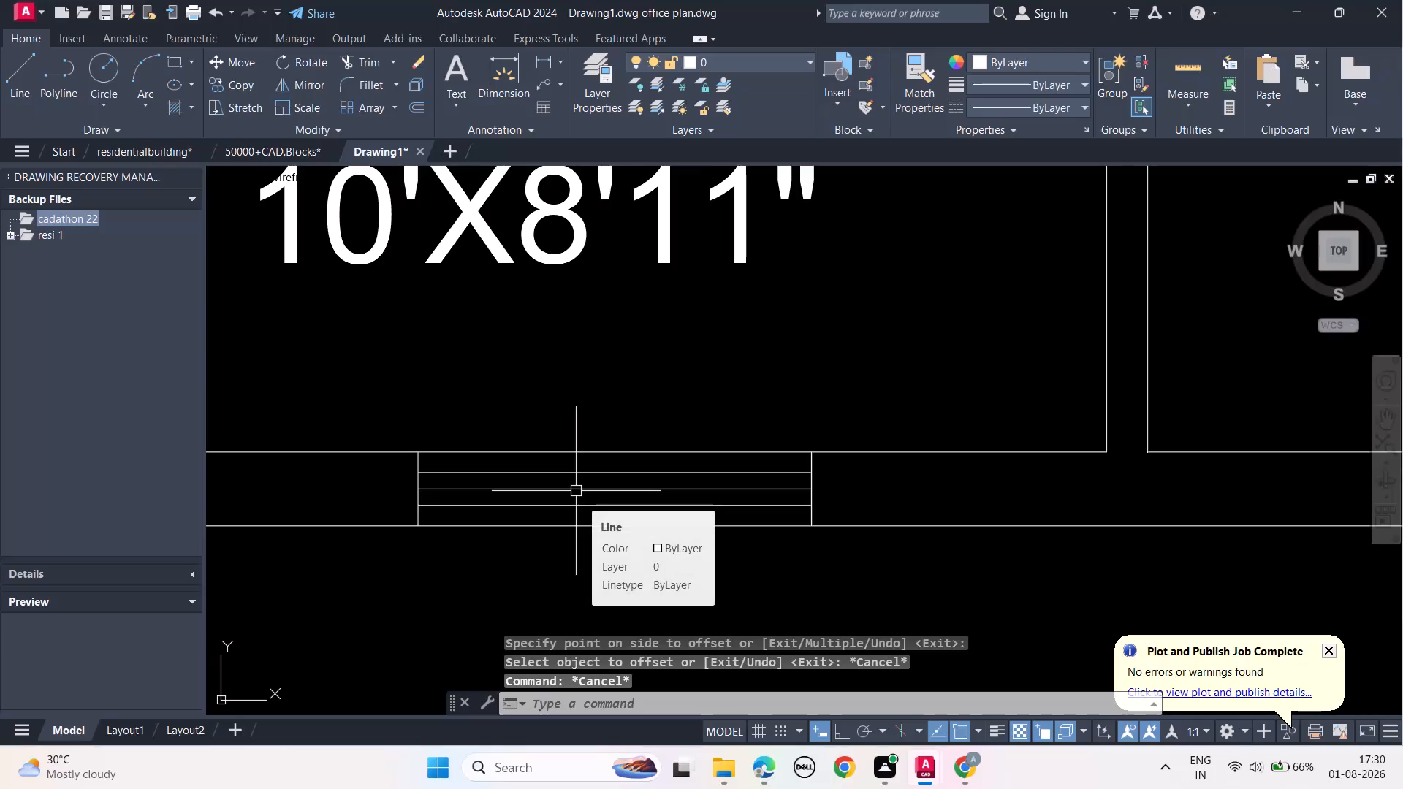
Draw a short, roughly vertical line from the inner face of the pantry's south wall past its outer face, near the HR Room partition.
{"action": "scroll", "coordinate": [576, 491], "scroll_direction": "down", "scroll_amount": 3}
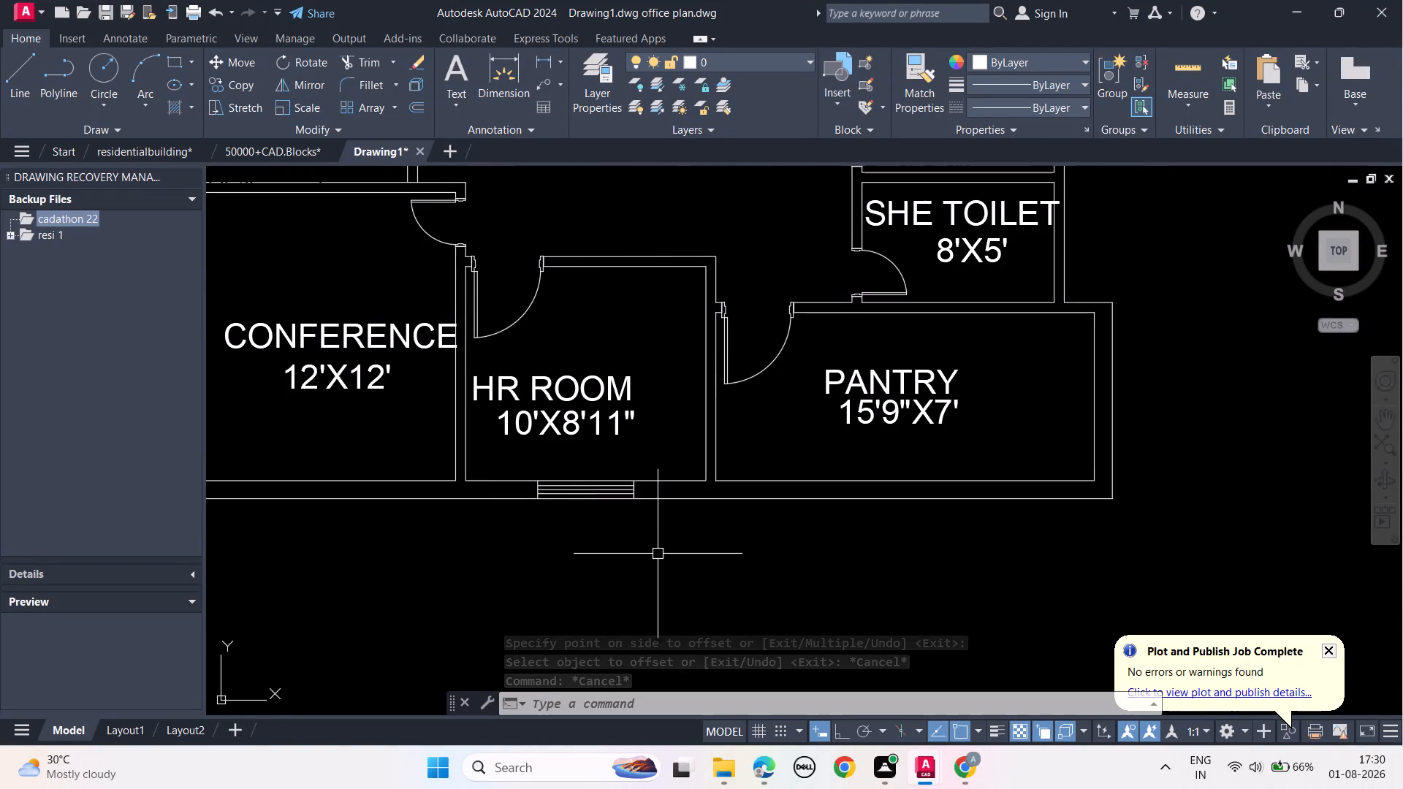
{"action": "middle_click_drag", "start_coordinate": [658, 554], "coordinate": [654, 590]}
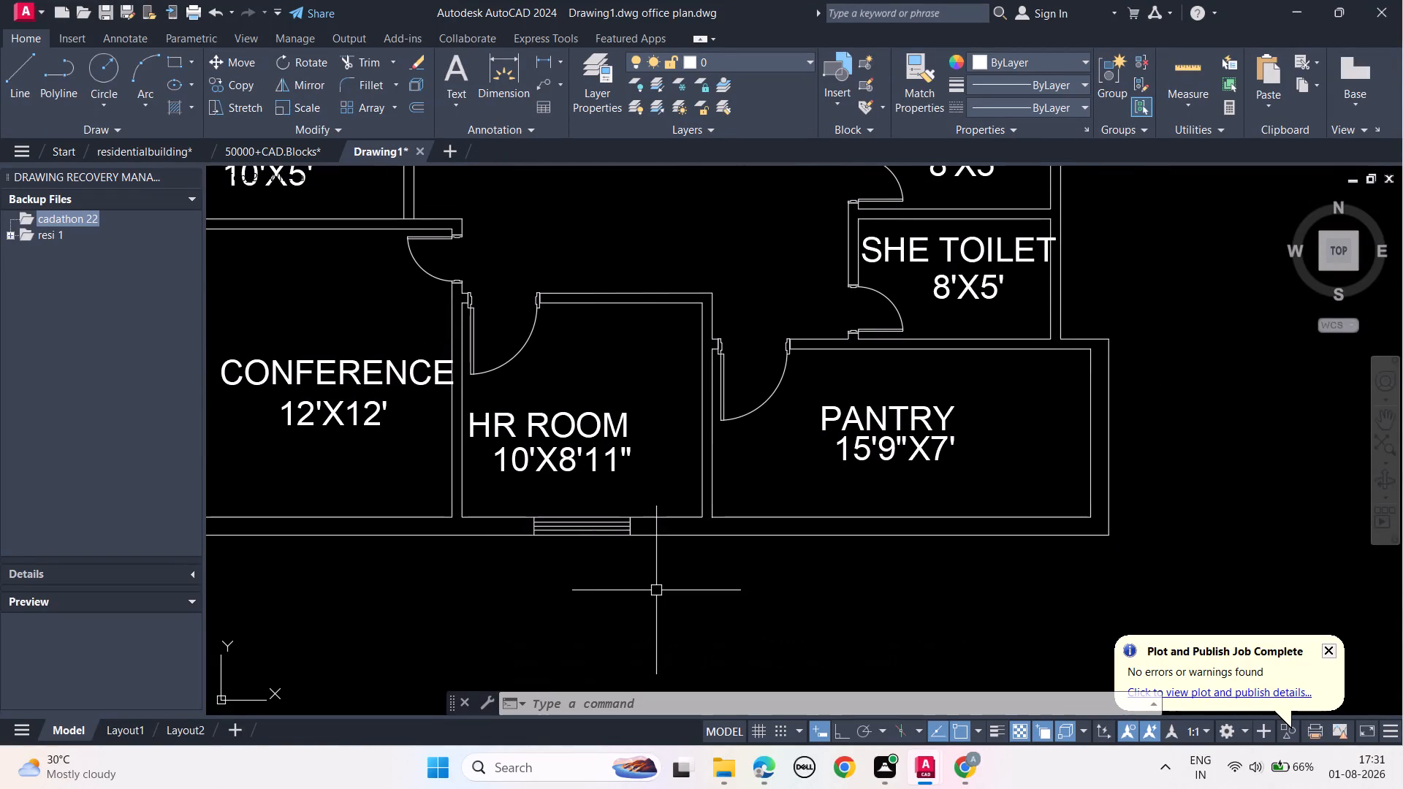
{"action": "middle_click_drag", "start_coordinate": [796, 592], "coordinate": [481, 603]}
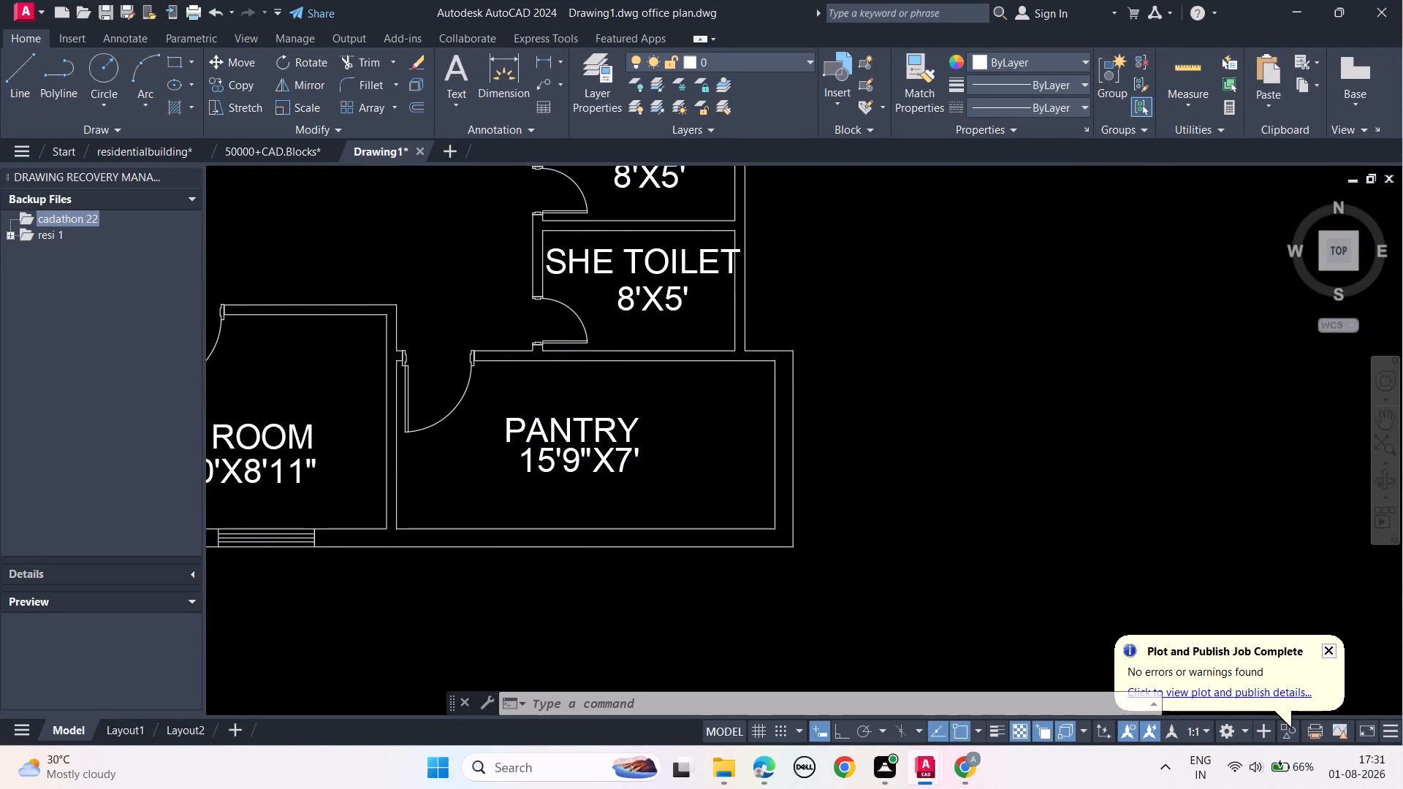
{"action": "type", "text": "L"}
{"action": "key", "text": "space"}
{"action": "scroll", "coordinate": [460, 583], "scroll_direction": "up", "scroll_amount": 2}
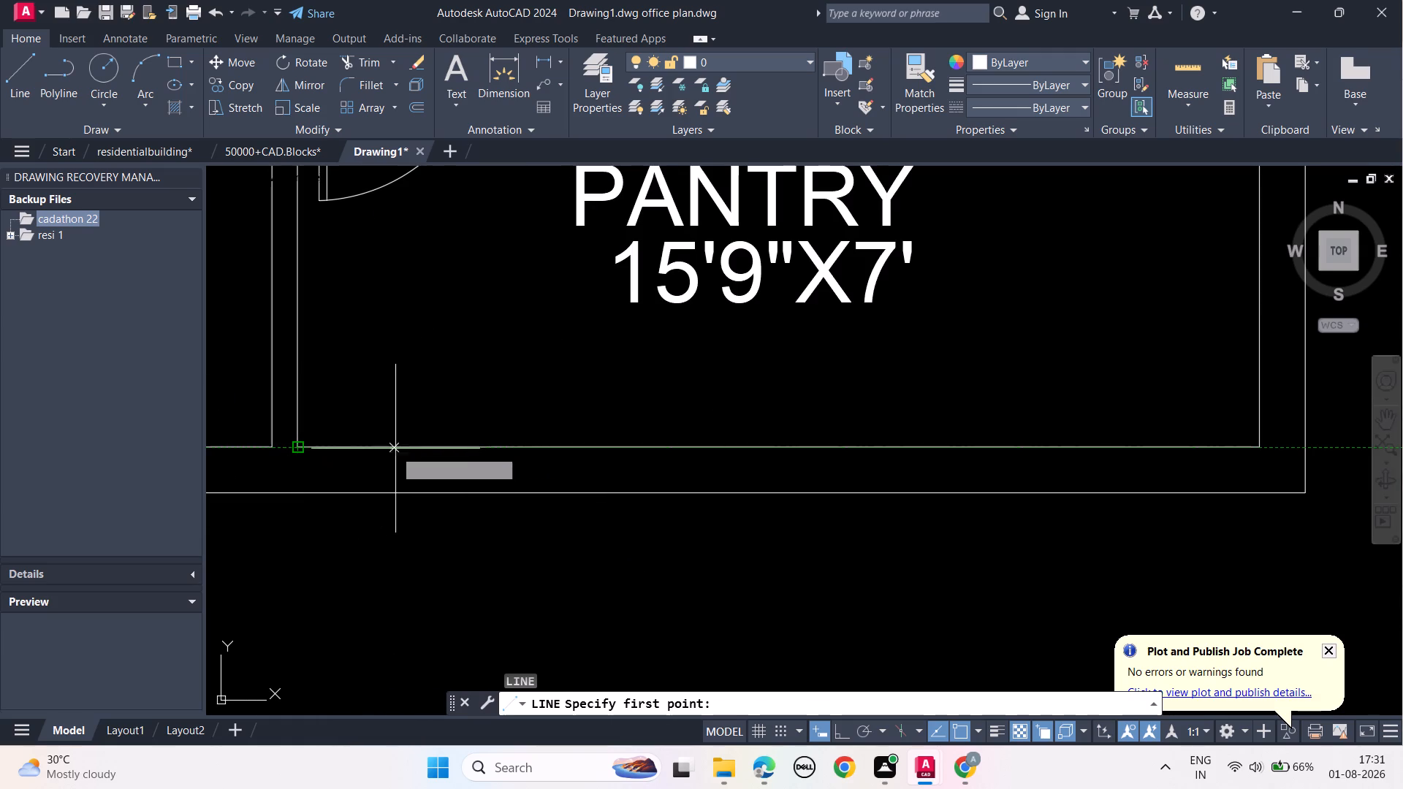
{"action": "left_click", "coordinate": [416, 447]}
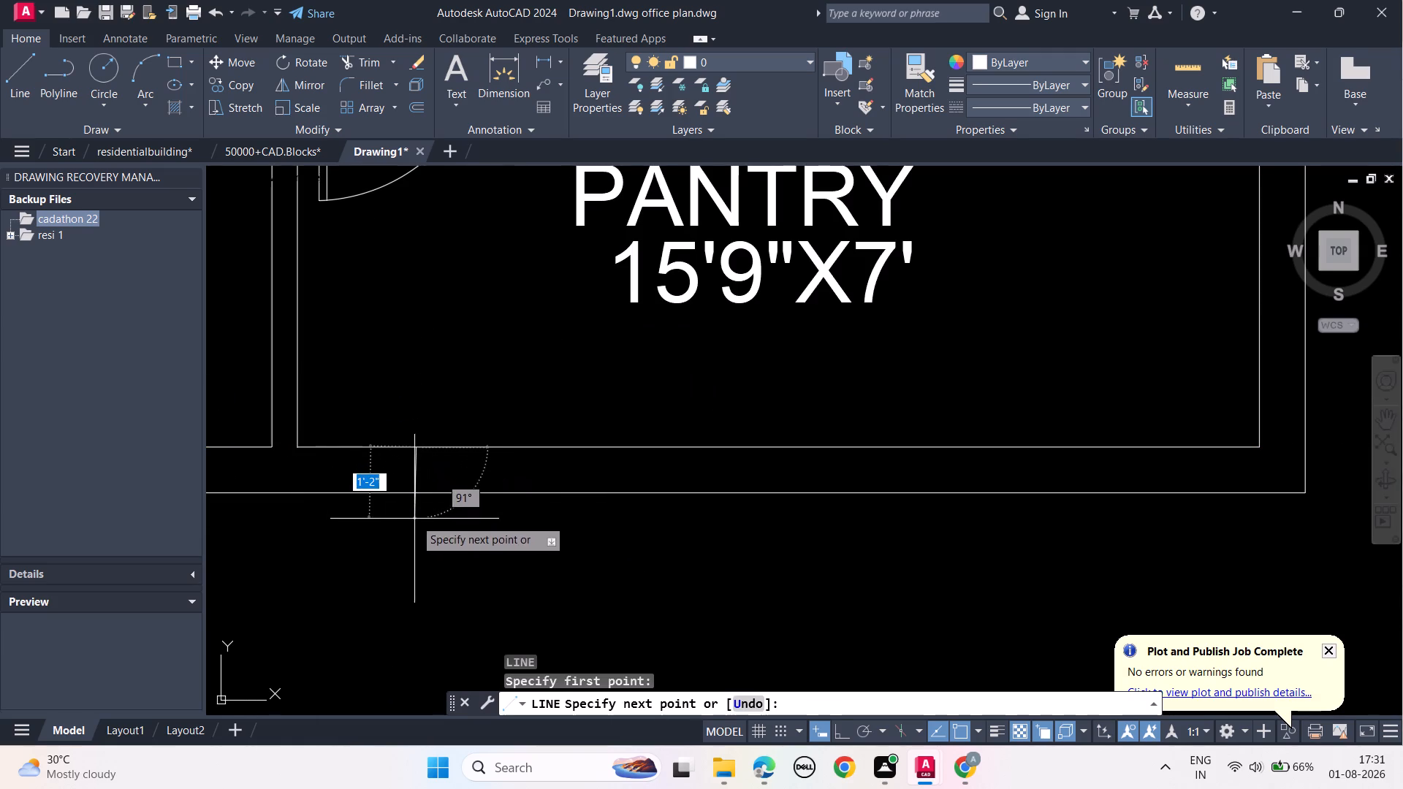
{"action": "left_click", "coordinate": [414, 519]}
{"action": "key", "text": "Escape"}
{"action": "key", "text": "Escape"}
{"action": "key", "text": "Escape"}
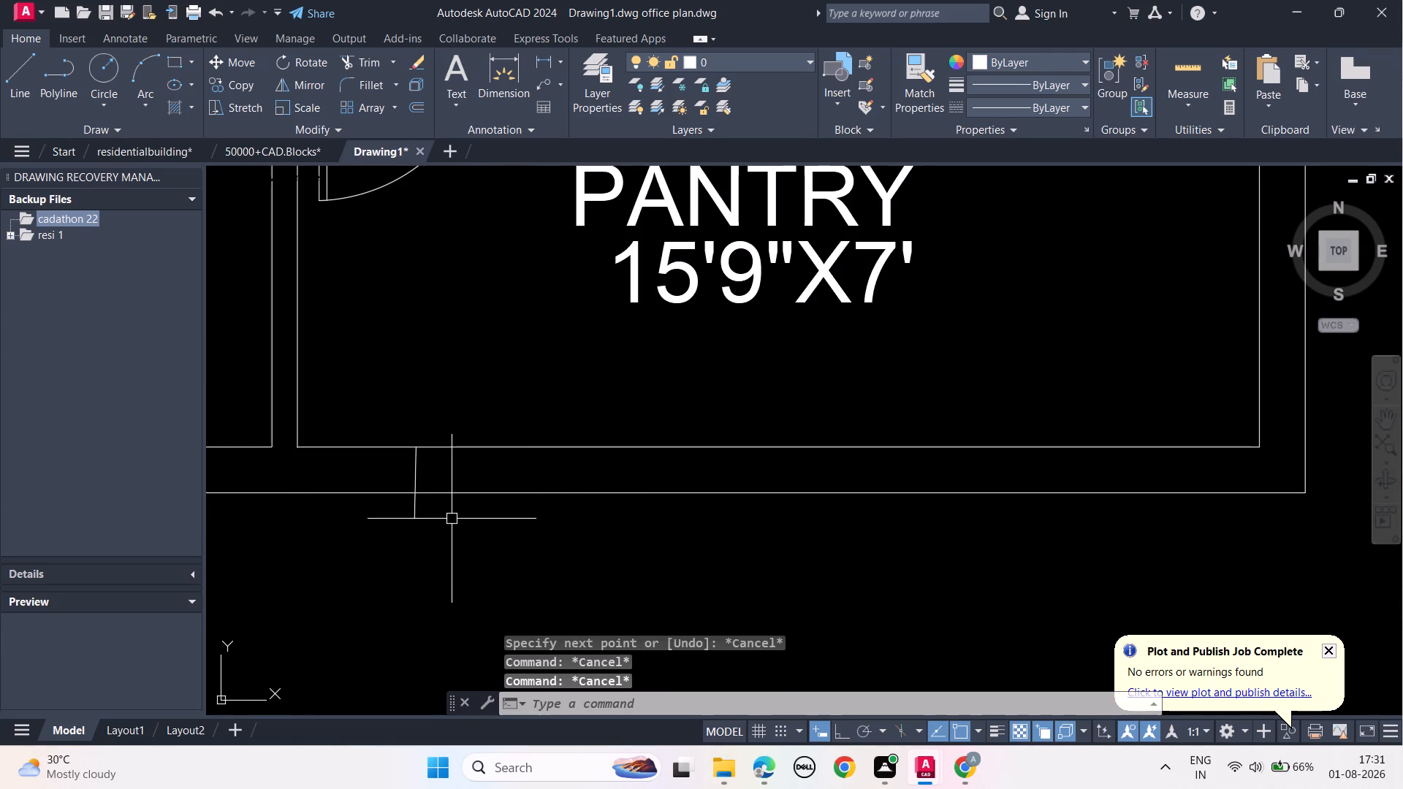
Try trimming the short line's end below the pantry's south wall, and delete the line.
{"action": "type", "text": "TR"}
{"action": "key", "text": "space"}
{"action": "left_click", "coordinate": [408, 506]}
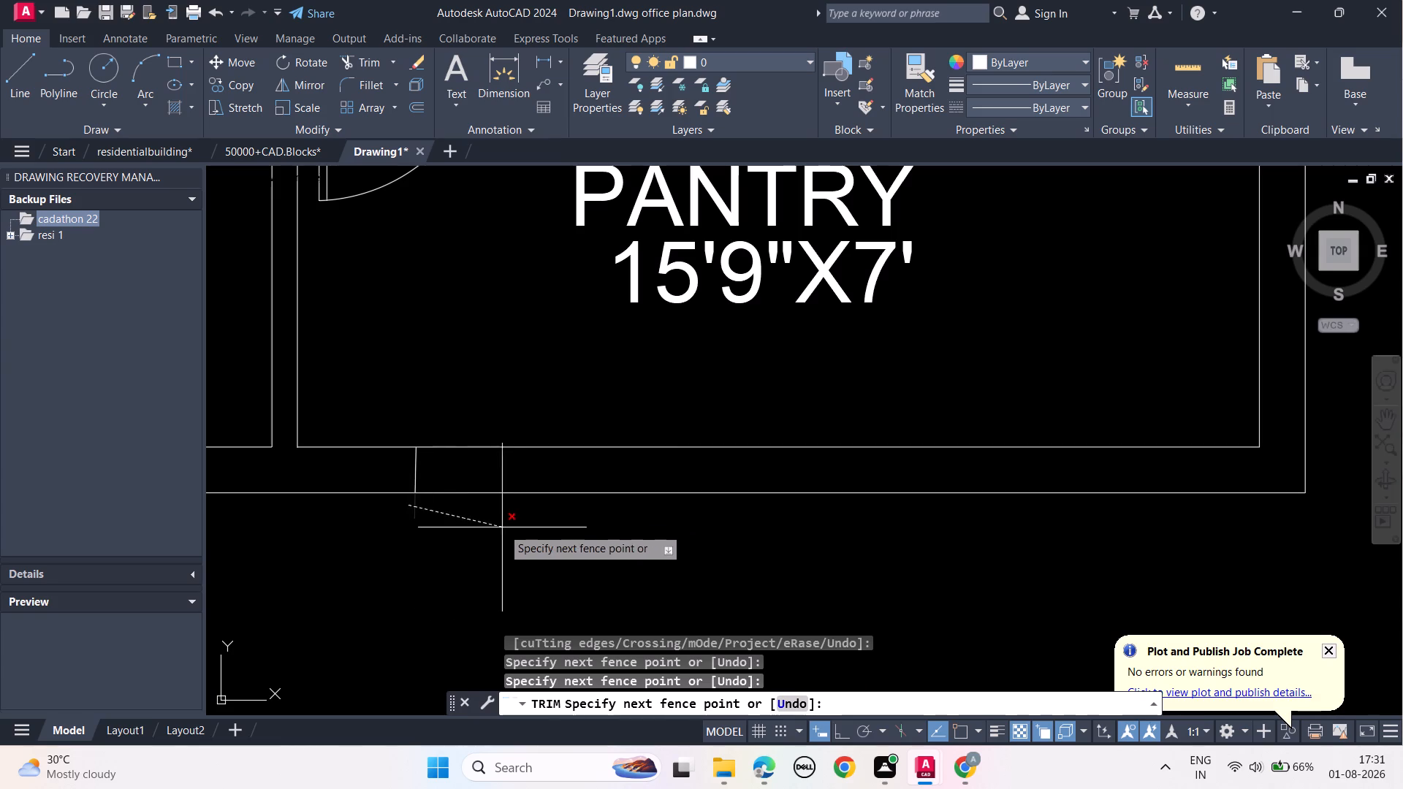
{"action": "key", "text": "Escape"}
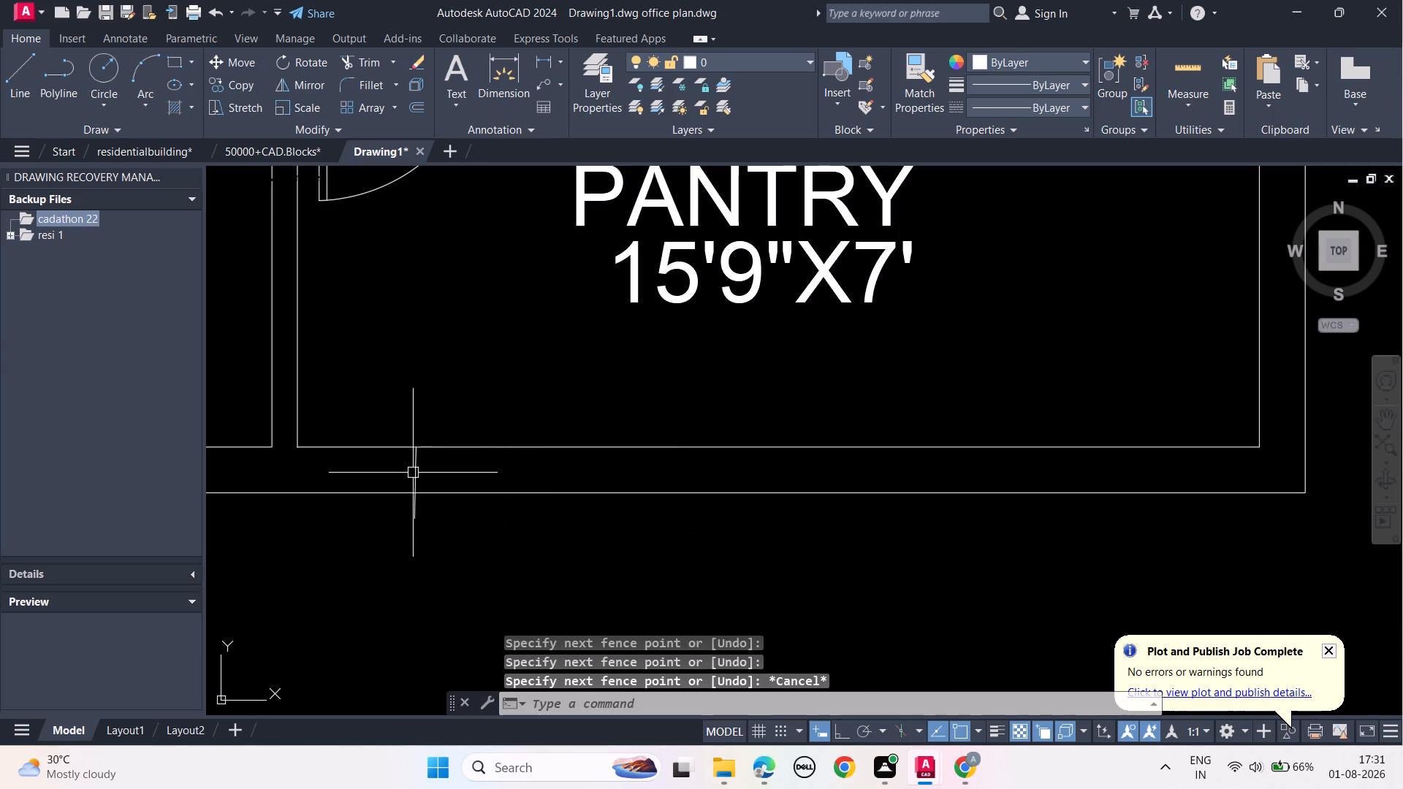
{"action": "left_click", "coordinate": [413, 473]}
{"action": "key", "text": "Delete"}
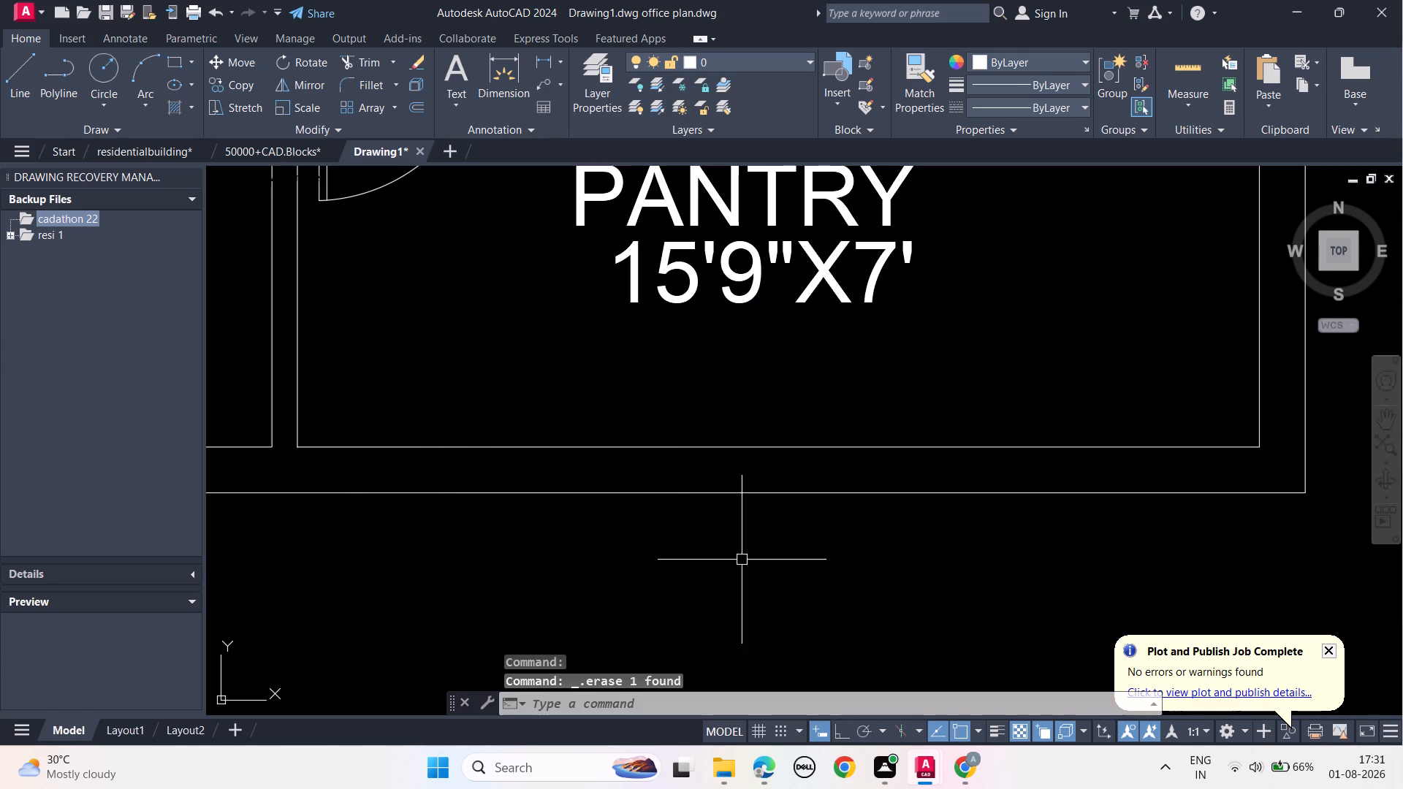
Turn on Ortho and draw a vertical line about 2'-2" long across the pantry's south wall, near the HR Room partition.
{"action": "left_click", "coordinate": [838, 736]}
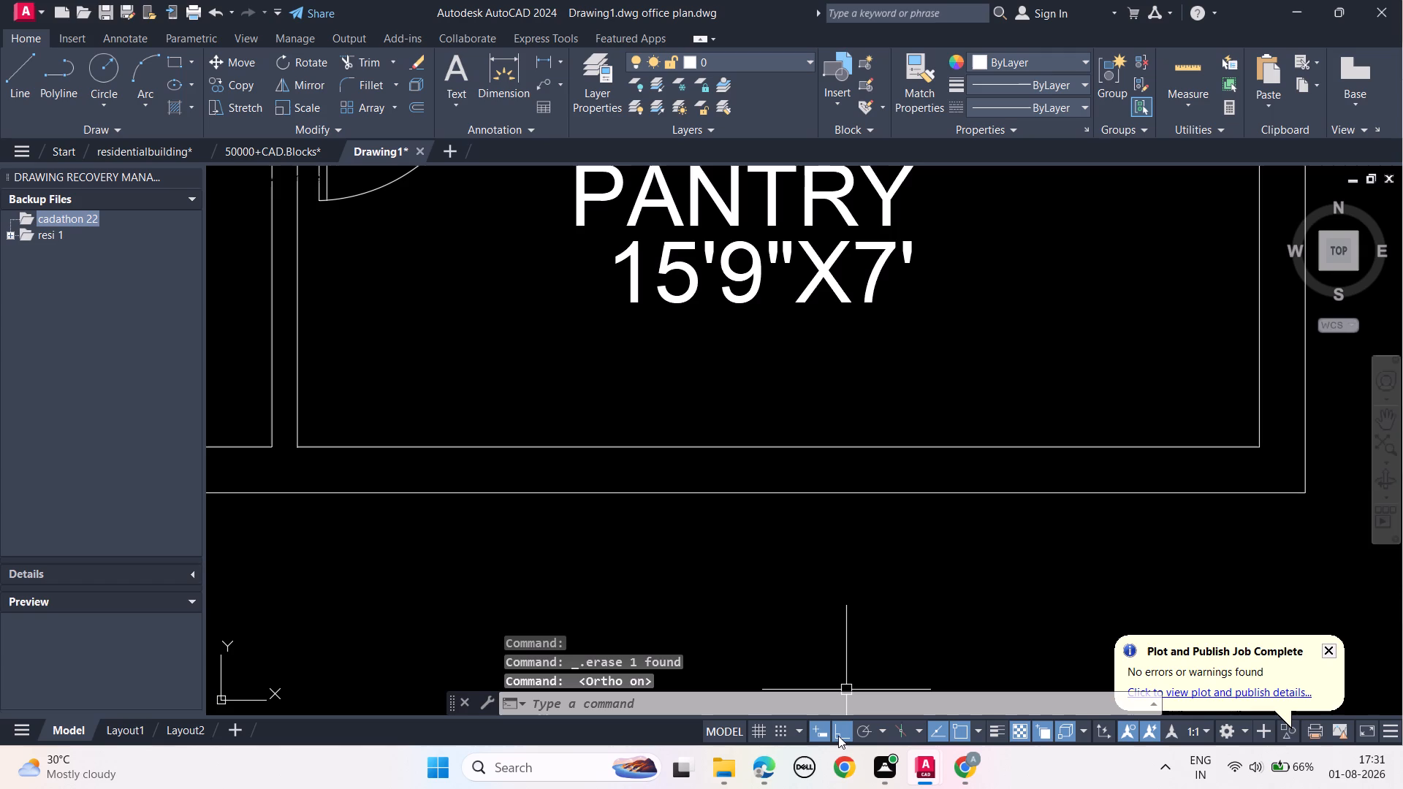
{"action": "middle_click_drag", "start_coordinate": [528, 578], "coordinate": [547, 578]}
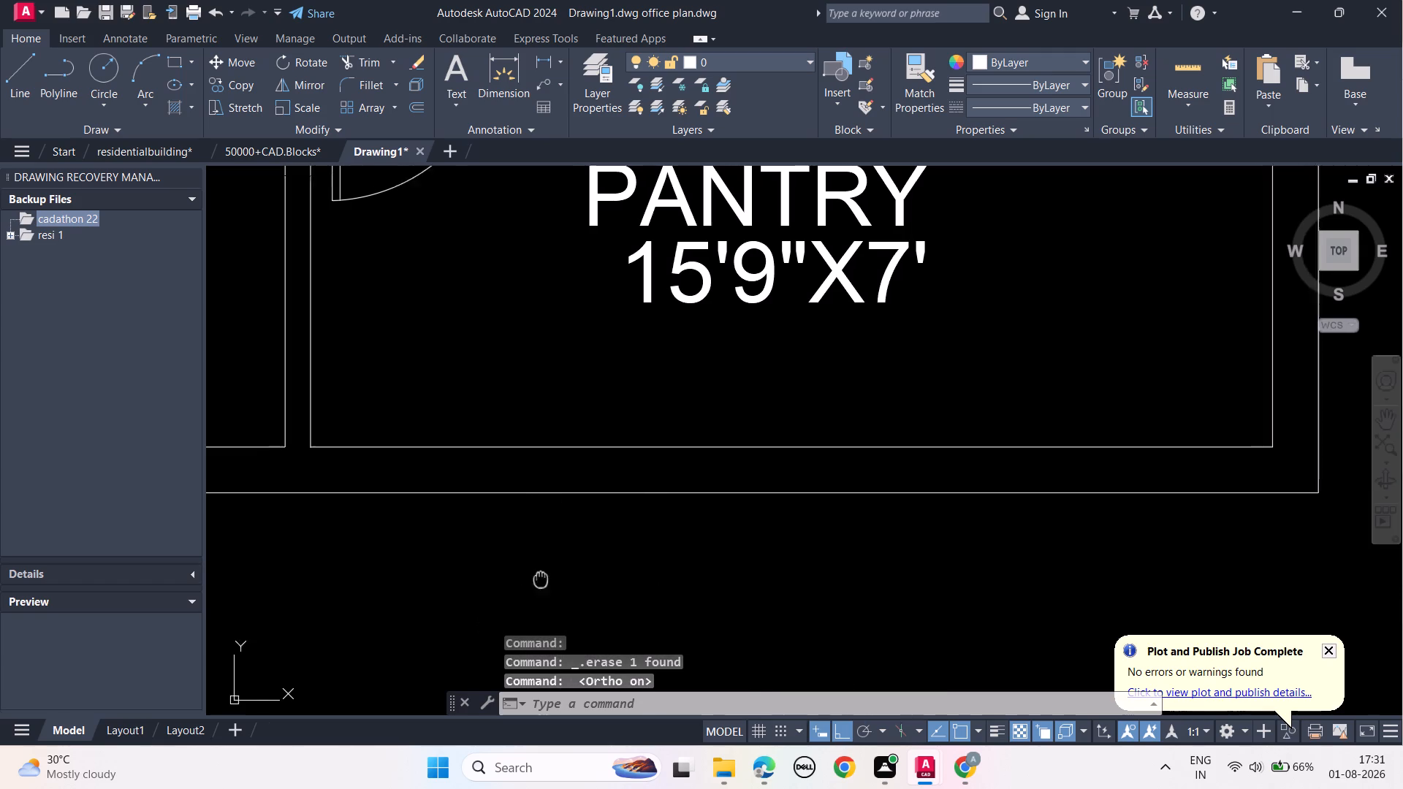
{"action": "middle_click_drag", "start_coordinate": [547, 578], "coordinate": [815, 577]}
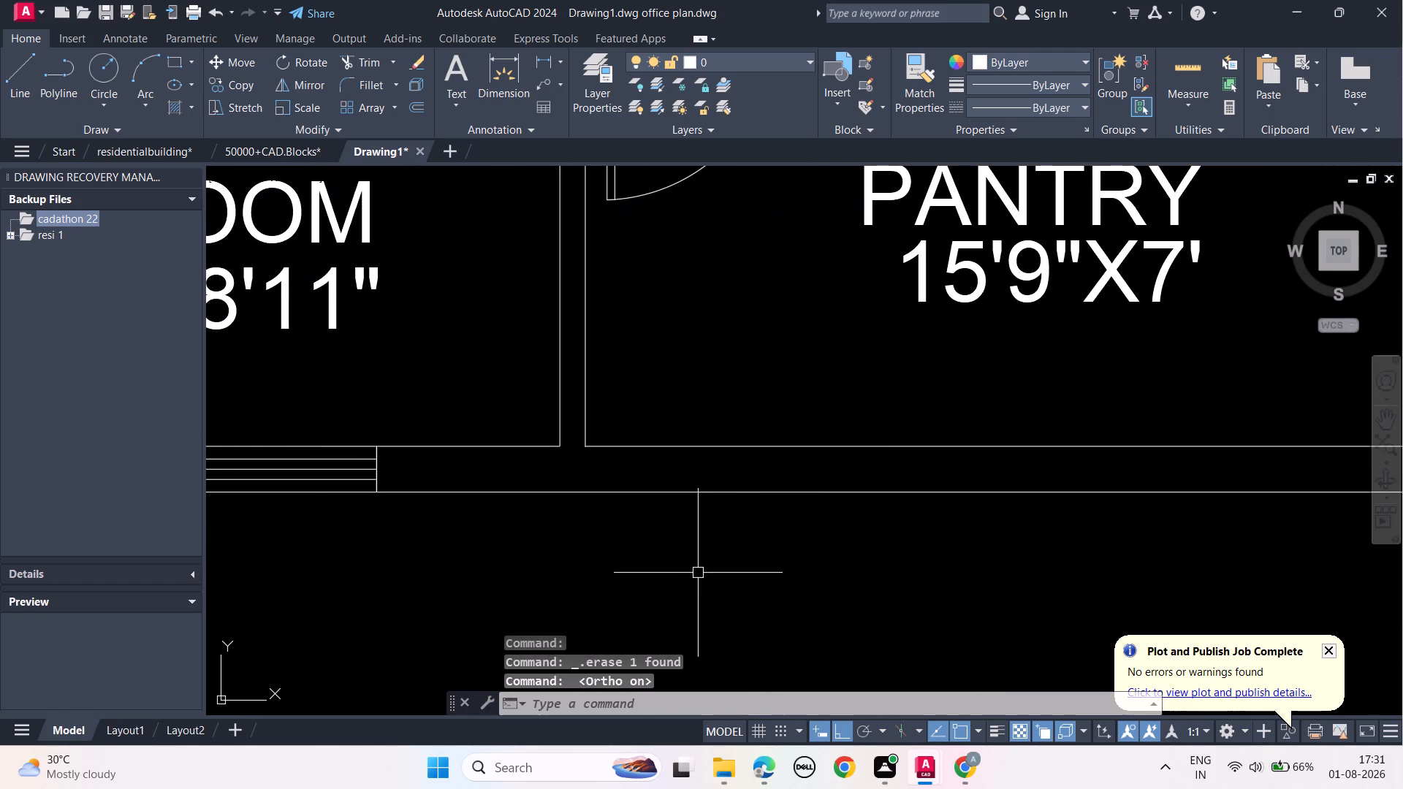
{"action": "type", "text": "L"}
{"action": "key", "text": "space"}
{"action": "left_click_drag", "start_coordinate": [680, 408], "coordinate": [679, 416]}
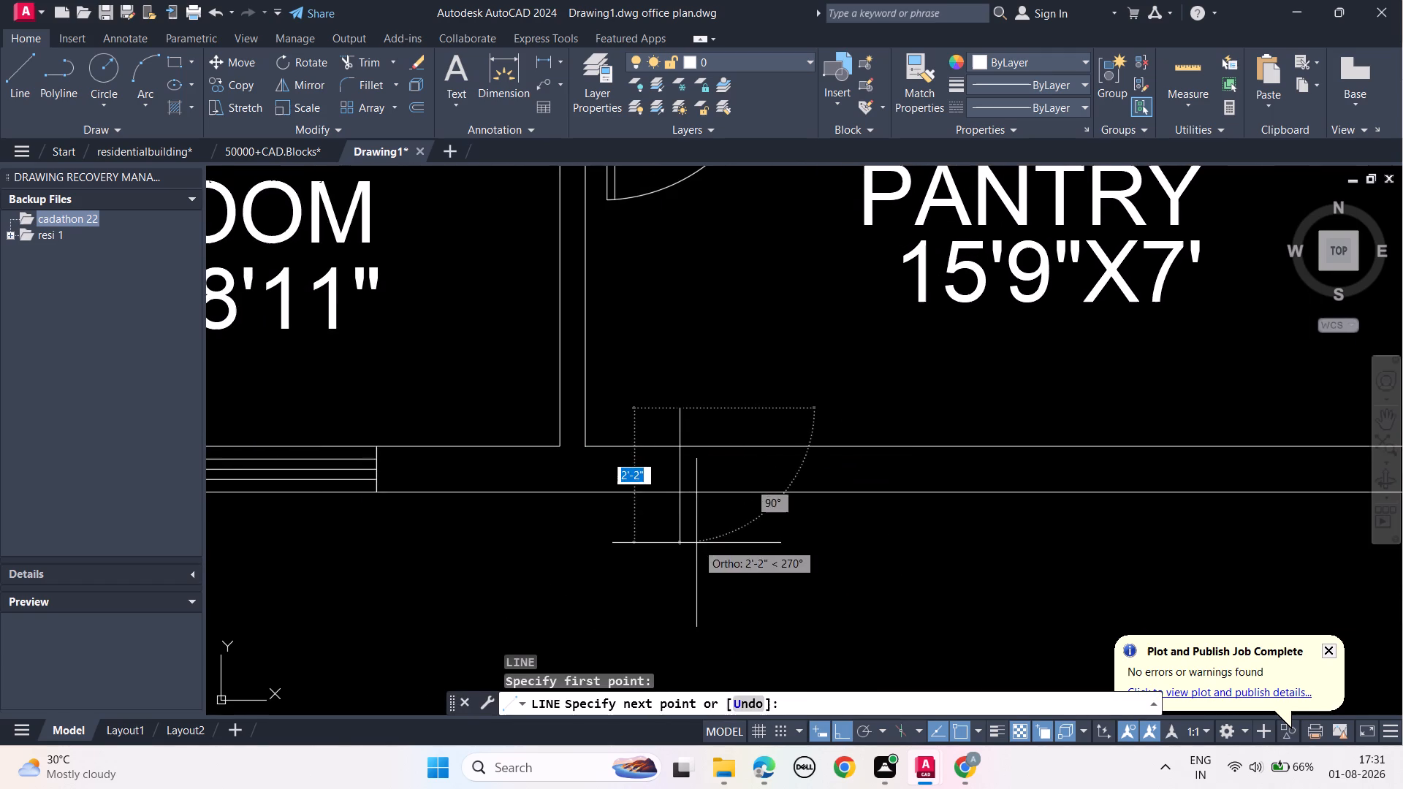
{"action": "left_click", "coordinate": [696, 543]}
{"action": "key", "text": "Escape"}
{"action": "key", "text": "Escape"}
{"action": "key", "text": "Escape"}
{"action": "key", "text": "Escape"}
{"action": "key", "text": "Escape"}
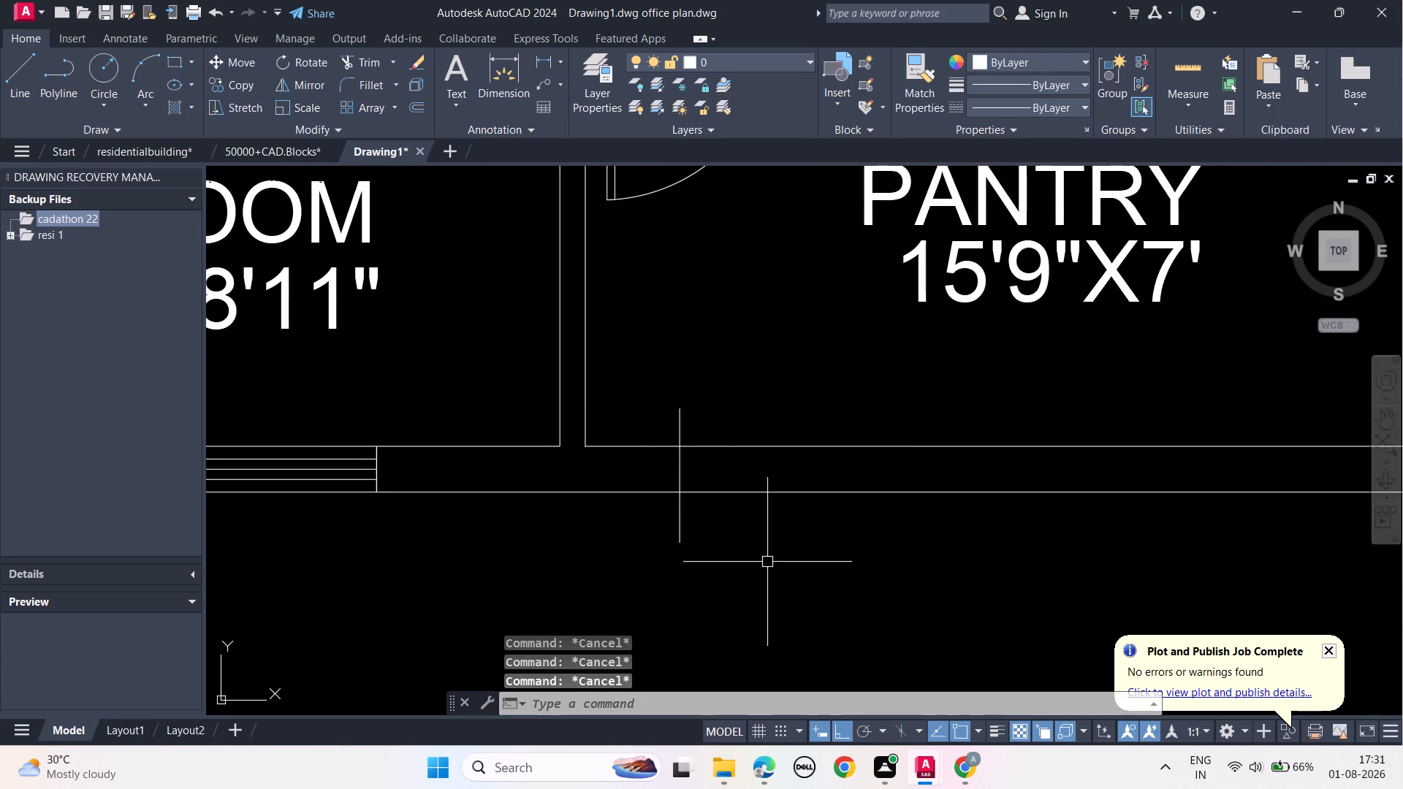
Trim both ends of the vertical line that extend beyond the inner and outer faces of the pantry's south wall.
{"action": "middle_click_drag", "start_coordinate": [768, 562], "coordinate": [748, 666]}
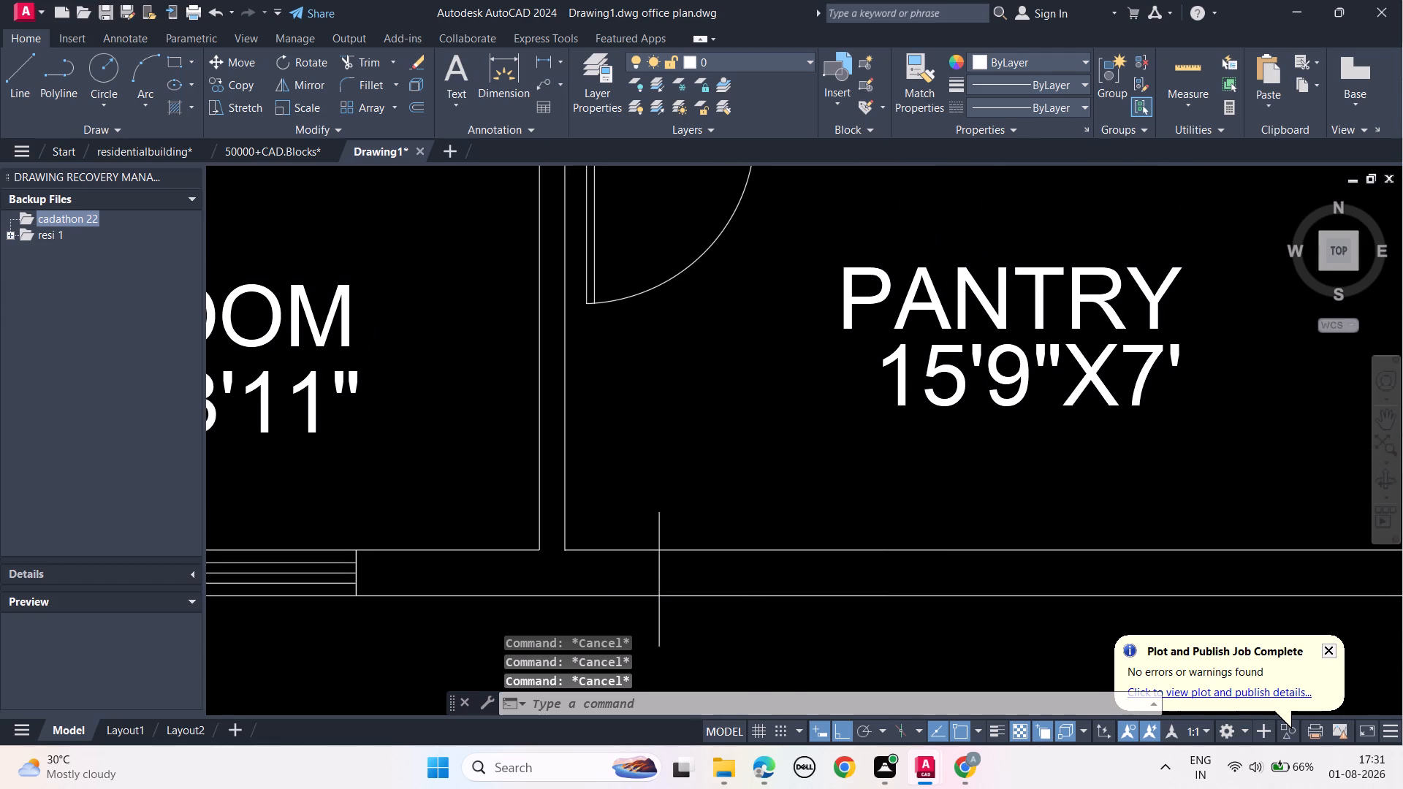
{"action": "type", "text": "TR"}
{"action": "key", "text": "space"}
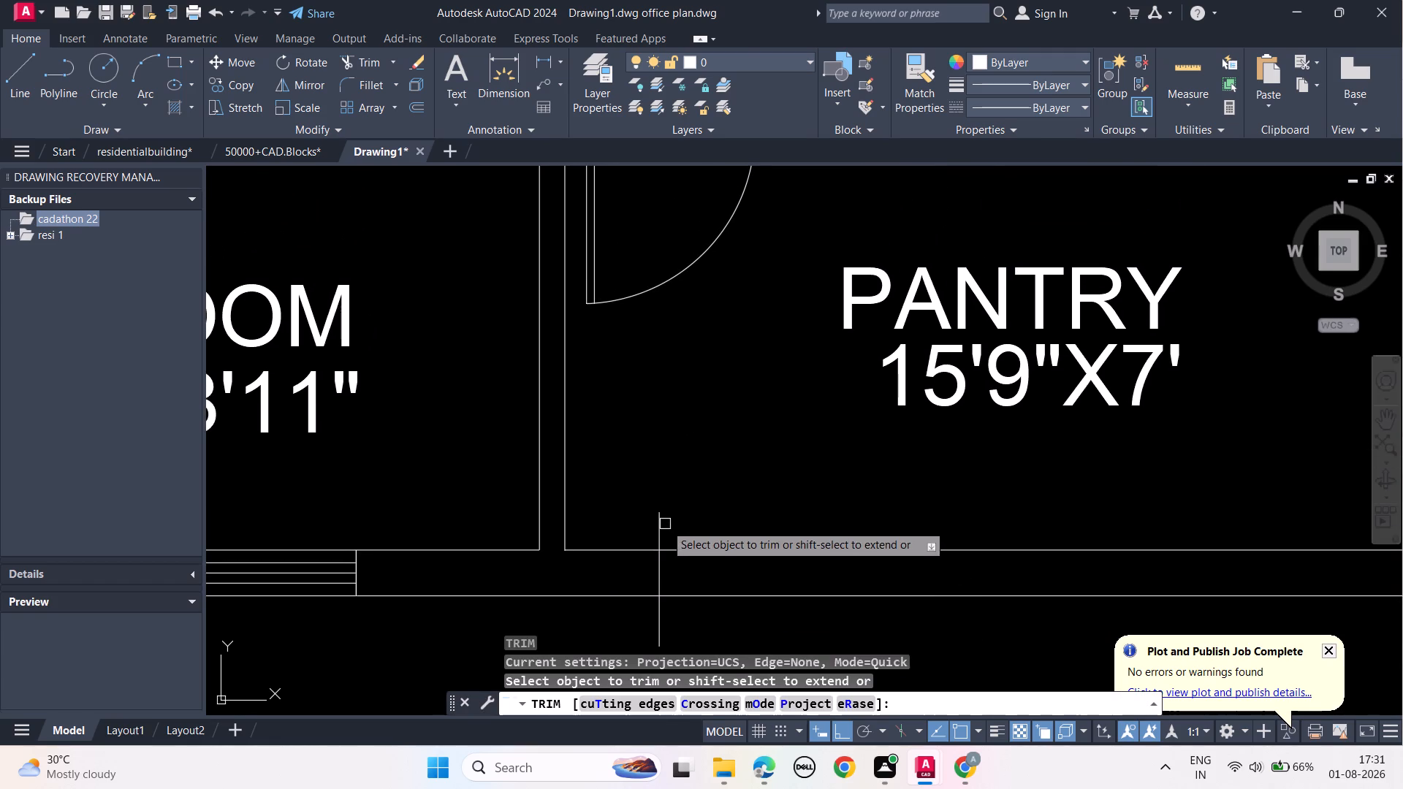
{"action": "left_click", "coordinate": [659, 533]}
{"action": "middle_click_drag", "start_coordinate": [661, 527], "coordinate": [653, 432]}
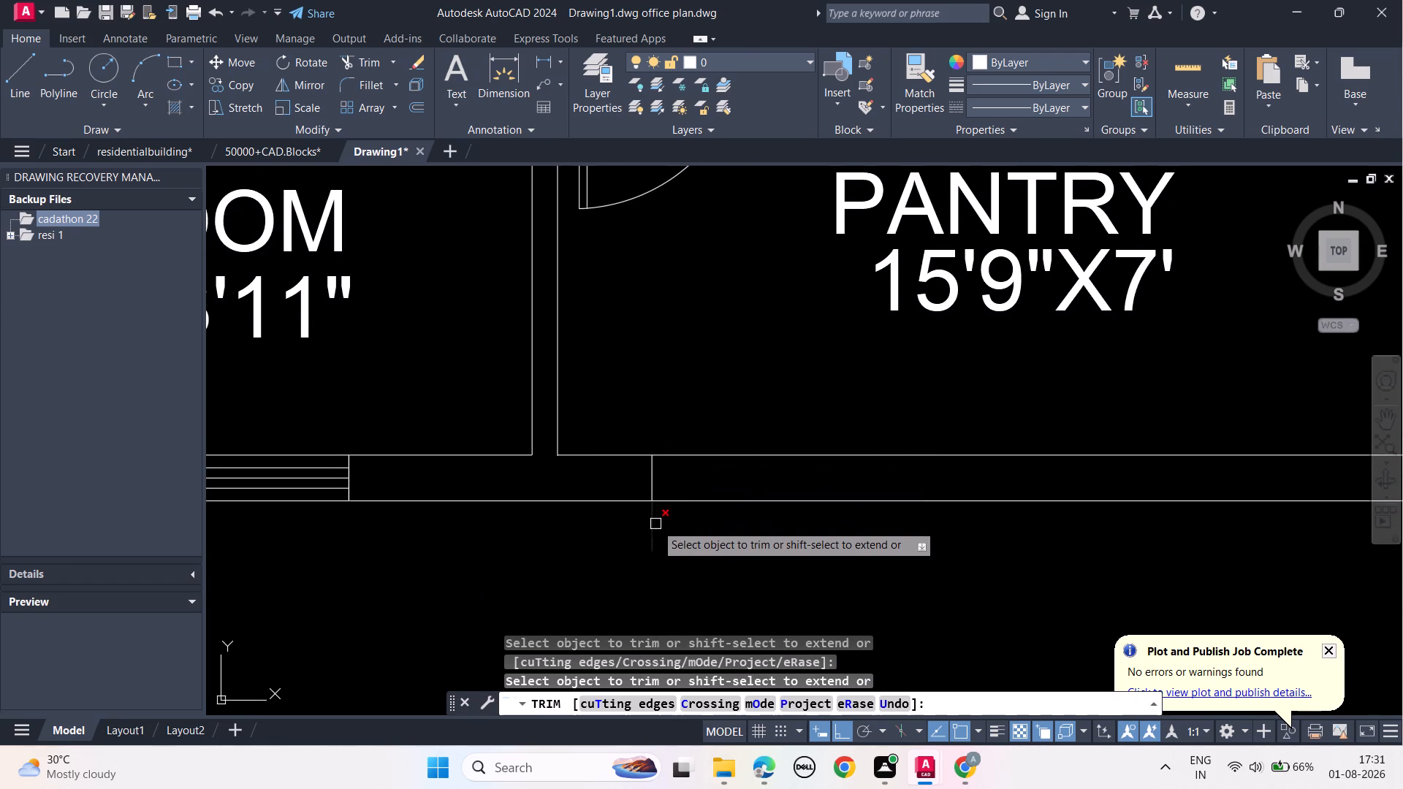
{"action": "left_click", "coordinate": [655, 524]}
{"action": "key", "text": "Escape"}
{"action": "key", "text": "Escape"}
{"action": "key", "text": "Escape"}
Offset the short jamb line in the pantry's south wall 4' to the east, away from the HR Room.
{"action": "left_click", "coordinate": [655, 480]}
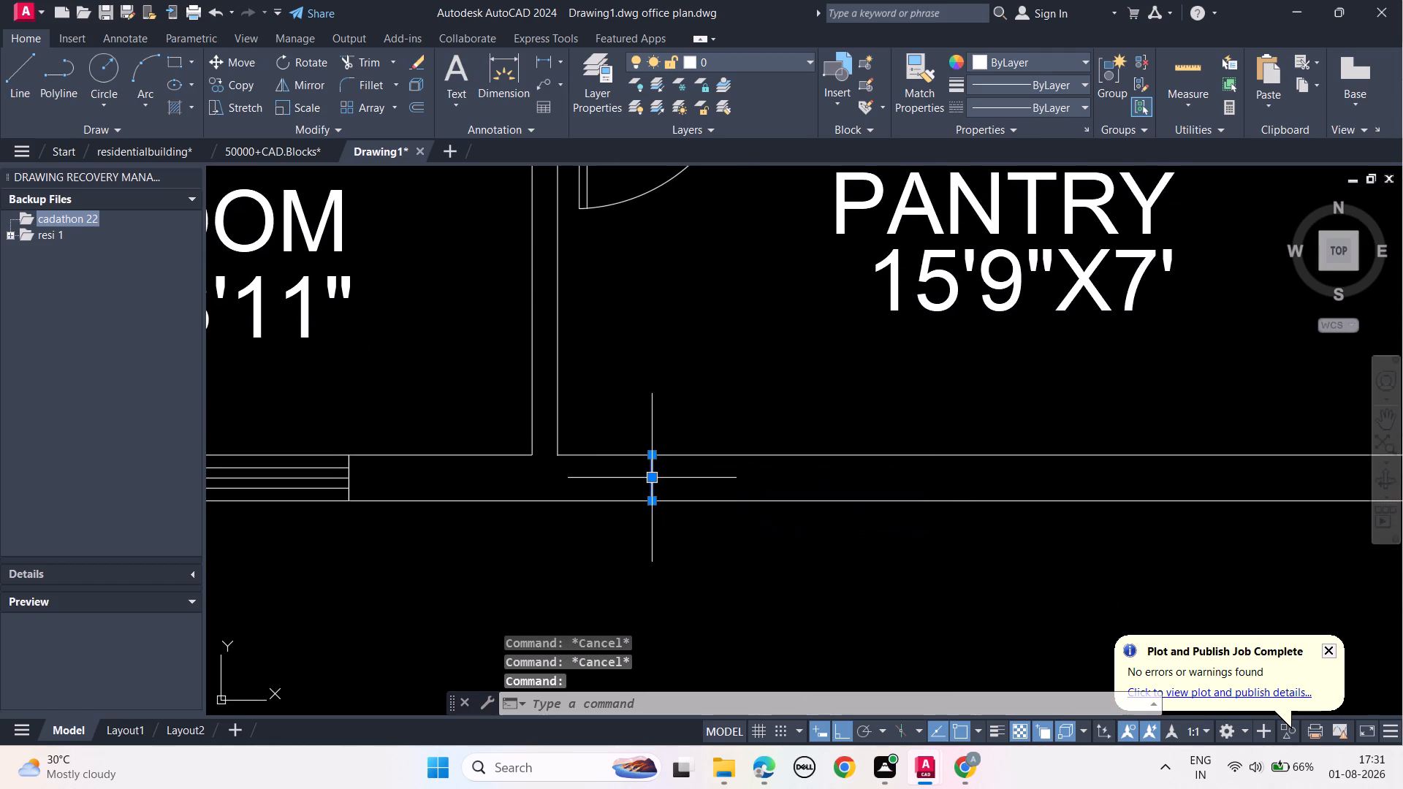
{"action": "key", "text": "o"}
{"action": "type", "text": "FF"}
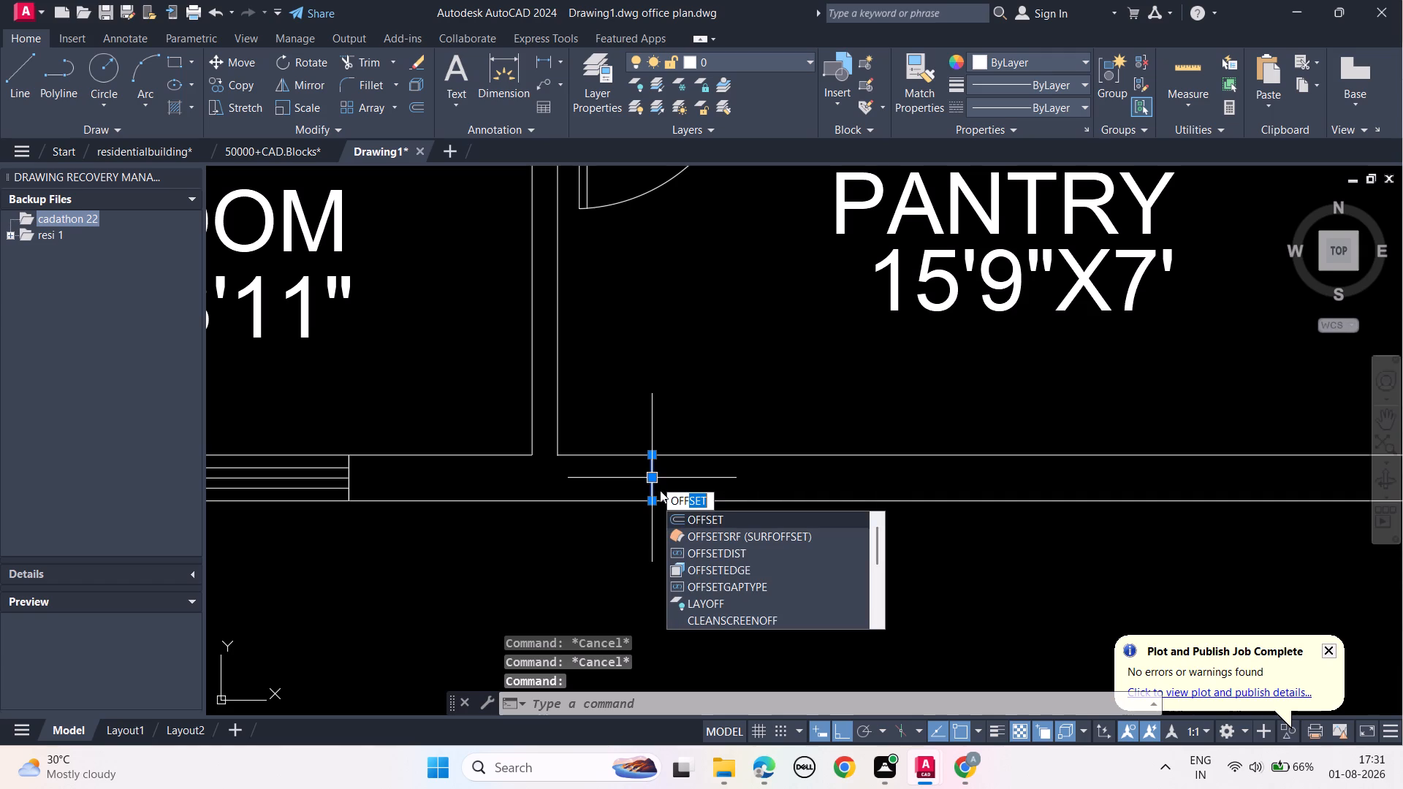
{"action": "left_click", "coordinate": [710, 520]}
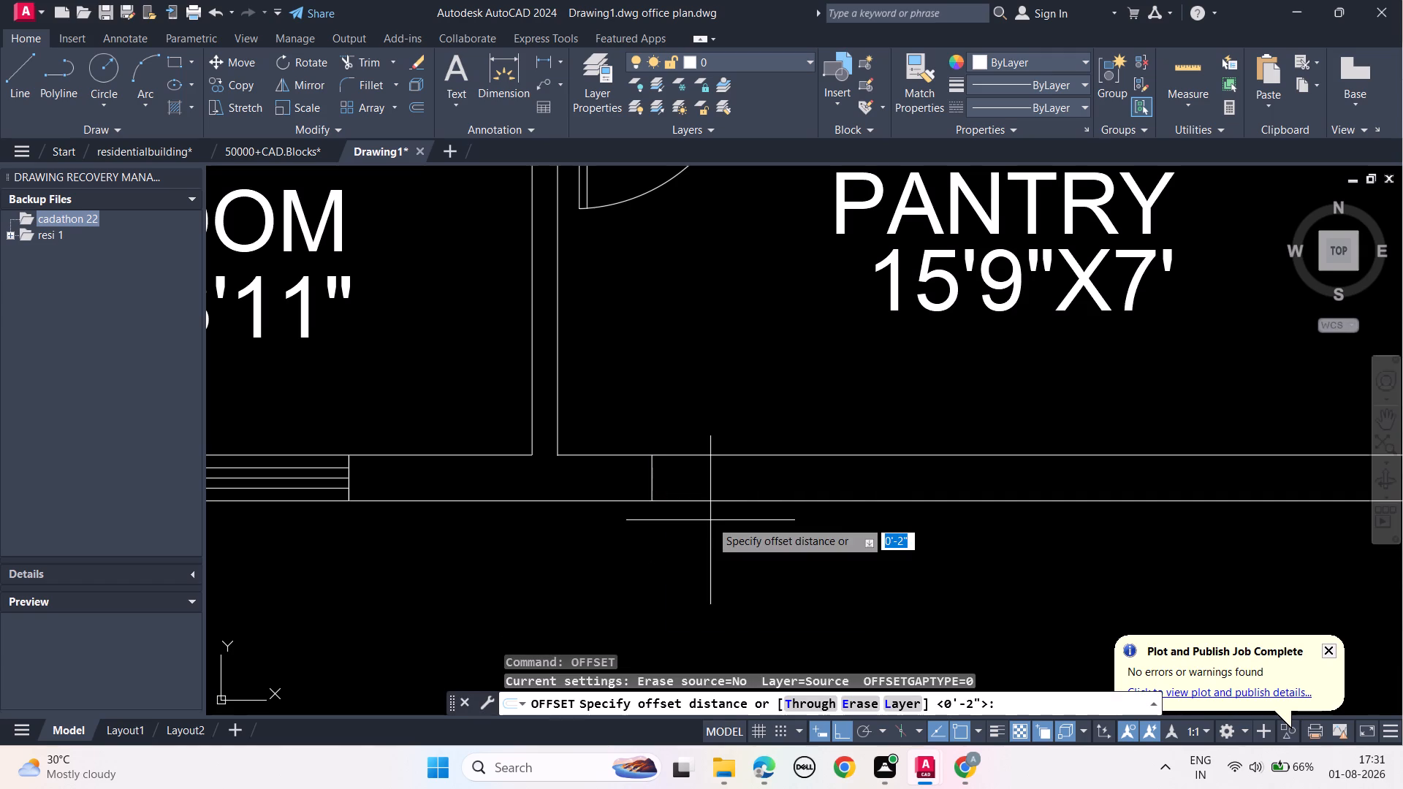
{"action": "type", "text": "4'"}
{"action": "key", "text": "Return"}
{"action": "left_click", "coordinate": [765, 519]}
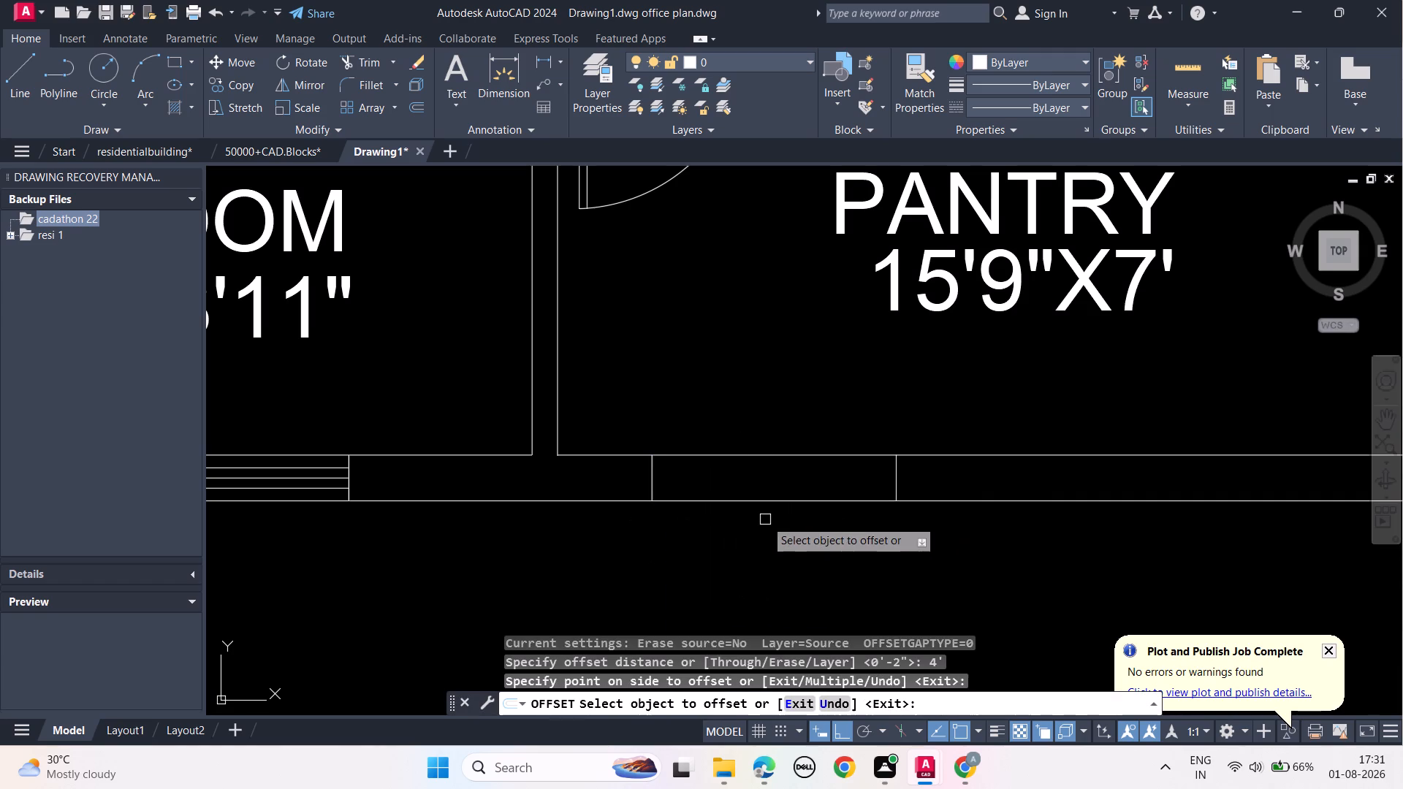
{"action": "key", "text": "Escape"}
{"action": "key", "text": "Escape"}
{"action": "key", "text": "Escape"}
{"action": "key", "text": "Escape"}
{"action": "key", "text": "Escape"}
Trim both wall lines between the two jamb lines in the pantry's south wall to cut an opening.
{"action": "type", "text": "TR"}
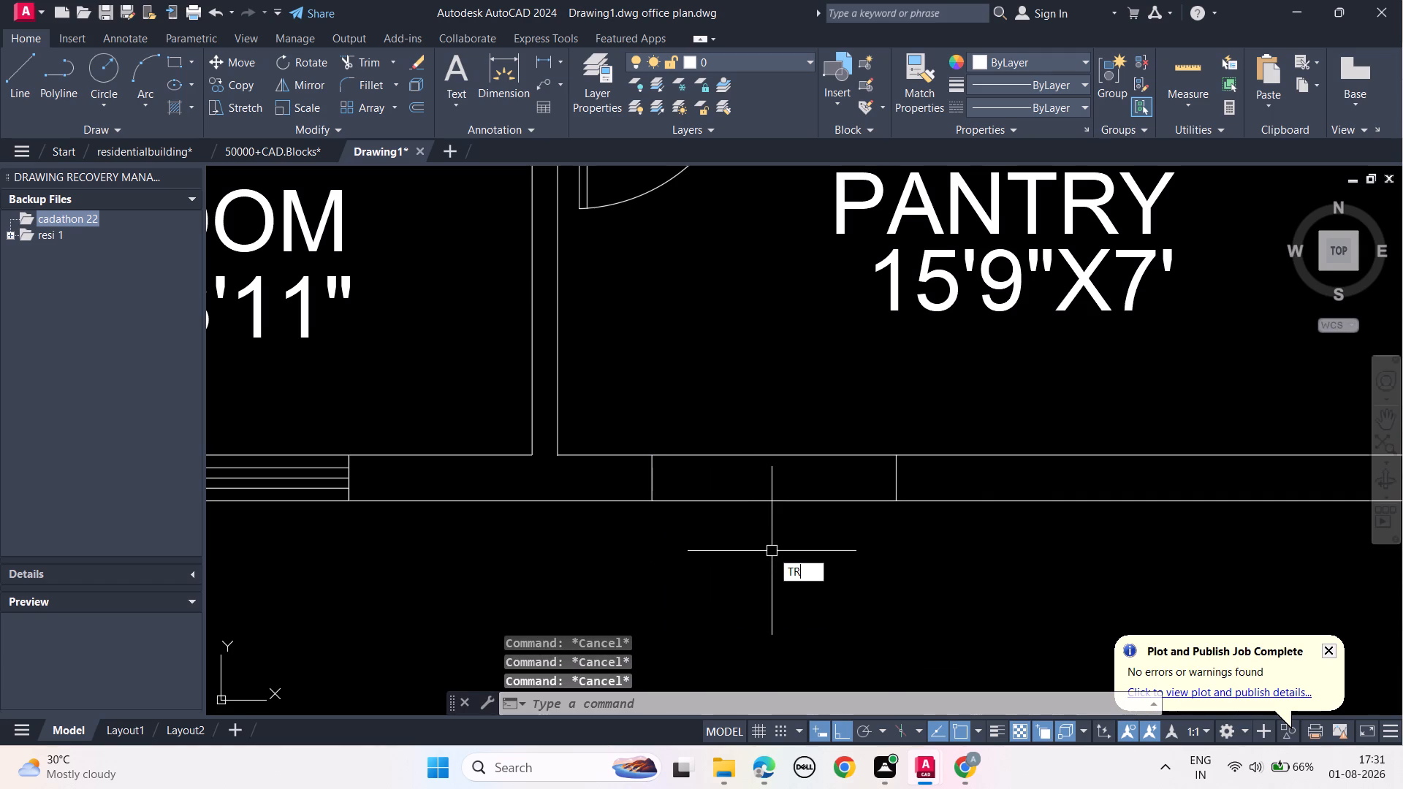
{"action": "key", "text": "space"}
{"action": "left_click_drag", "start_coordinate": [771, 541], "coordinate": [775, 424]}
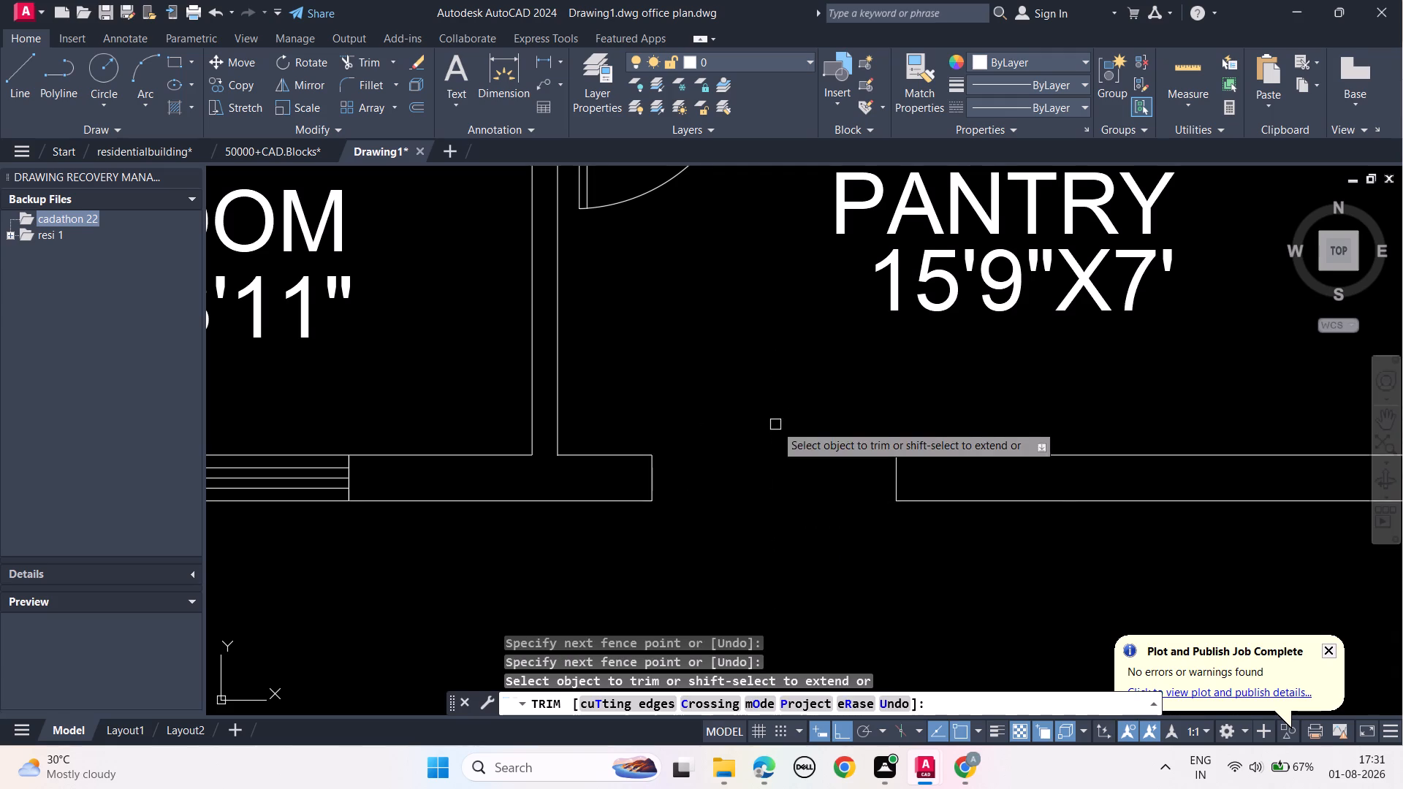
{"action": "key", "text": "Escape"}
{"action": "key", "text": "Escape"}
{"action": "key", "text": "Escape"}
{"action": "key", "text": "Escape"}
{"action": "key", "text": "Escape"}
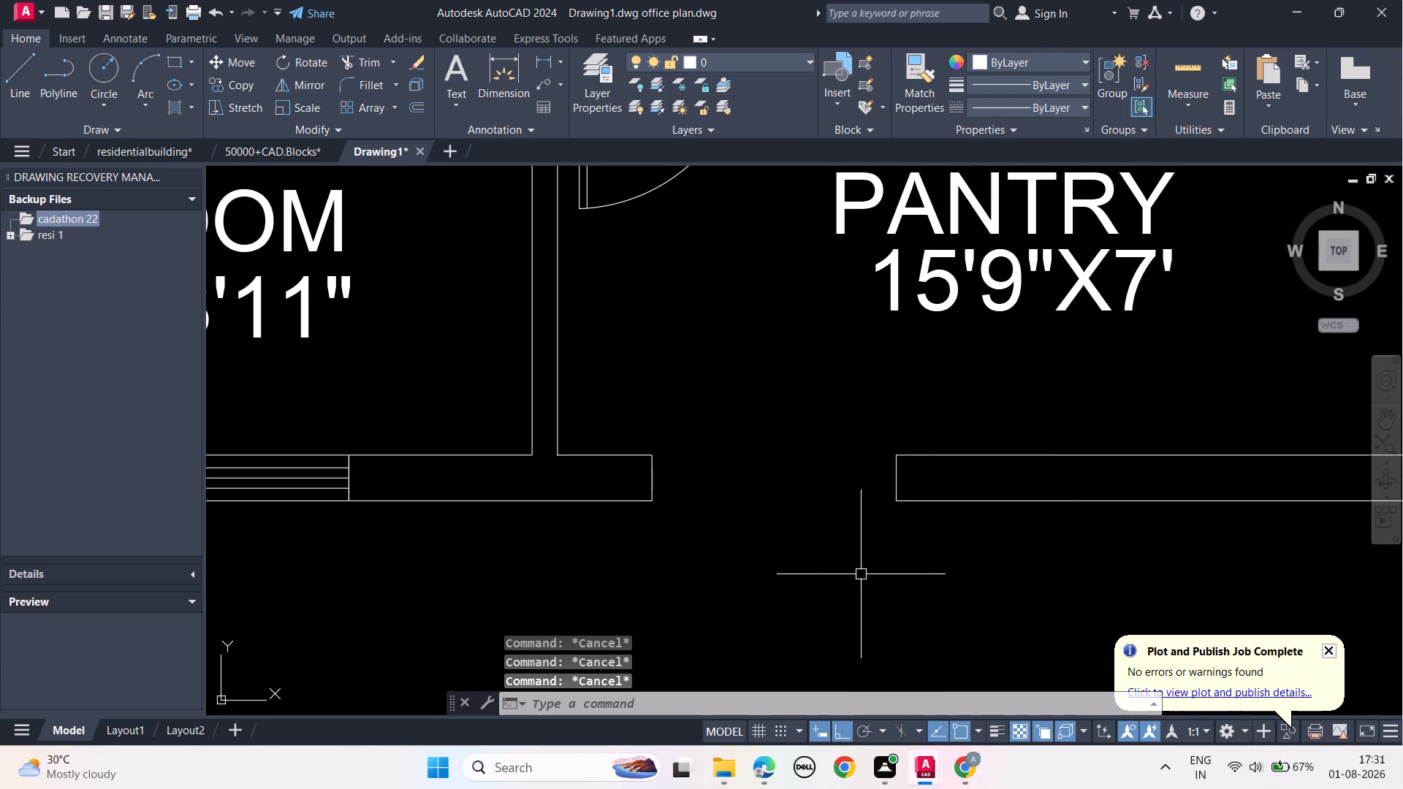
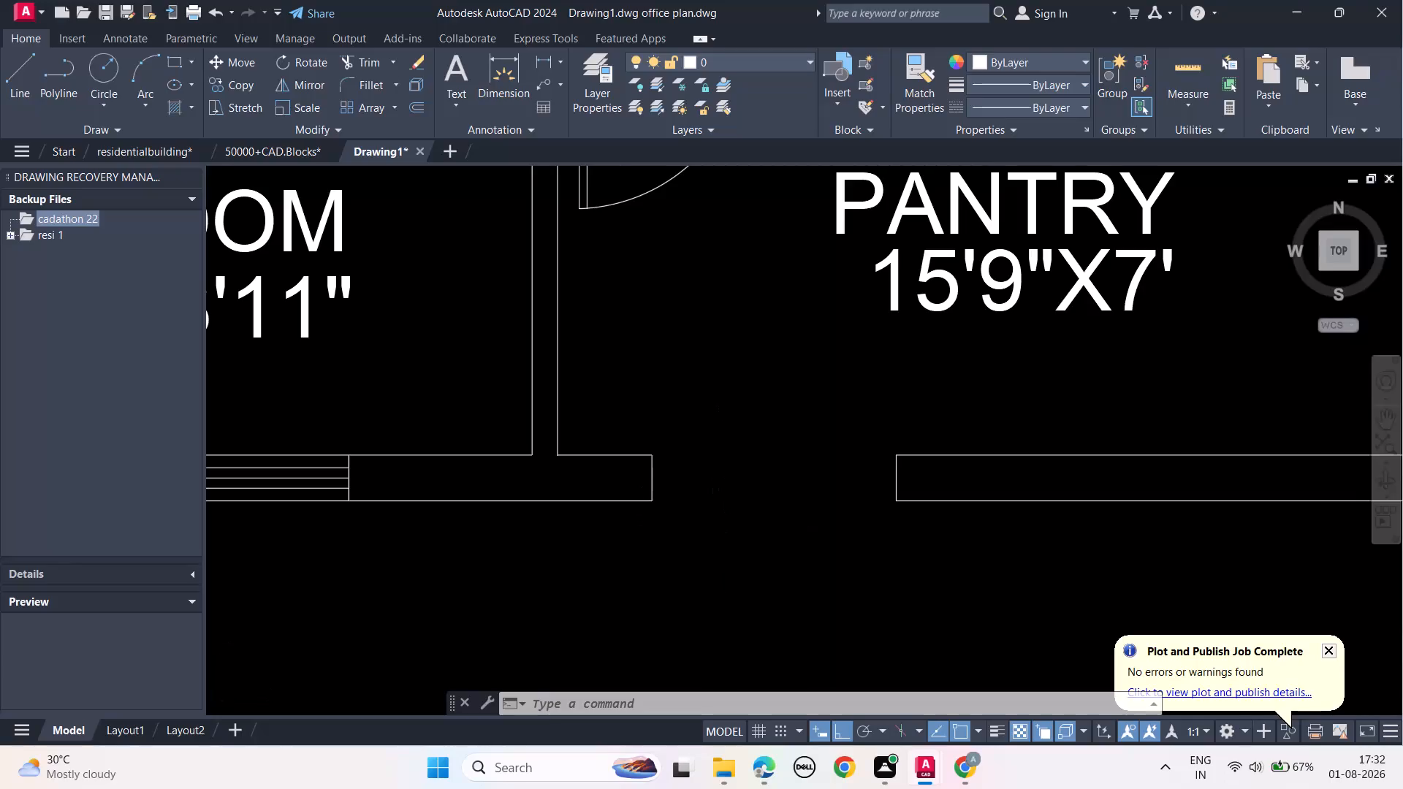
Undo the trim that cut the opening between the two jamb lines in the pantry's south wall.
{"action": "middle_click_drag", "start_coordinate": [721, 511], "coordinate": [720, 610]}
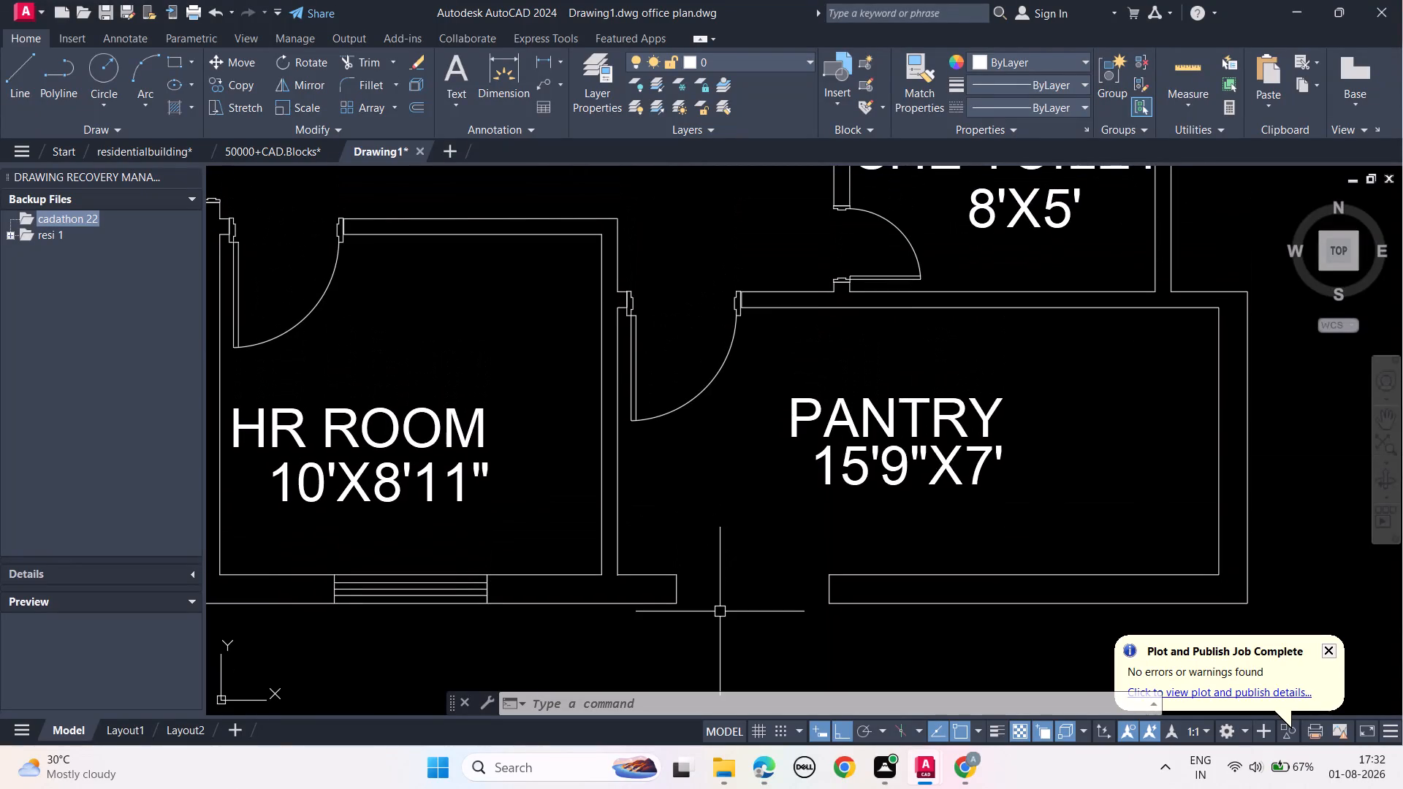
{"action": "middle_click_drag", "start_coordinate": [738, 601], "coordinate": [738, 549]}
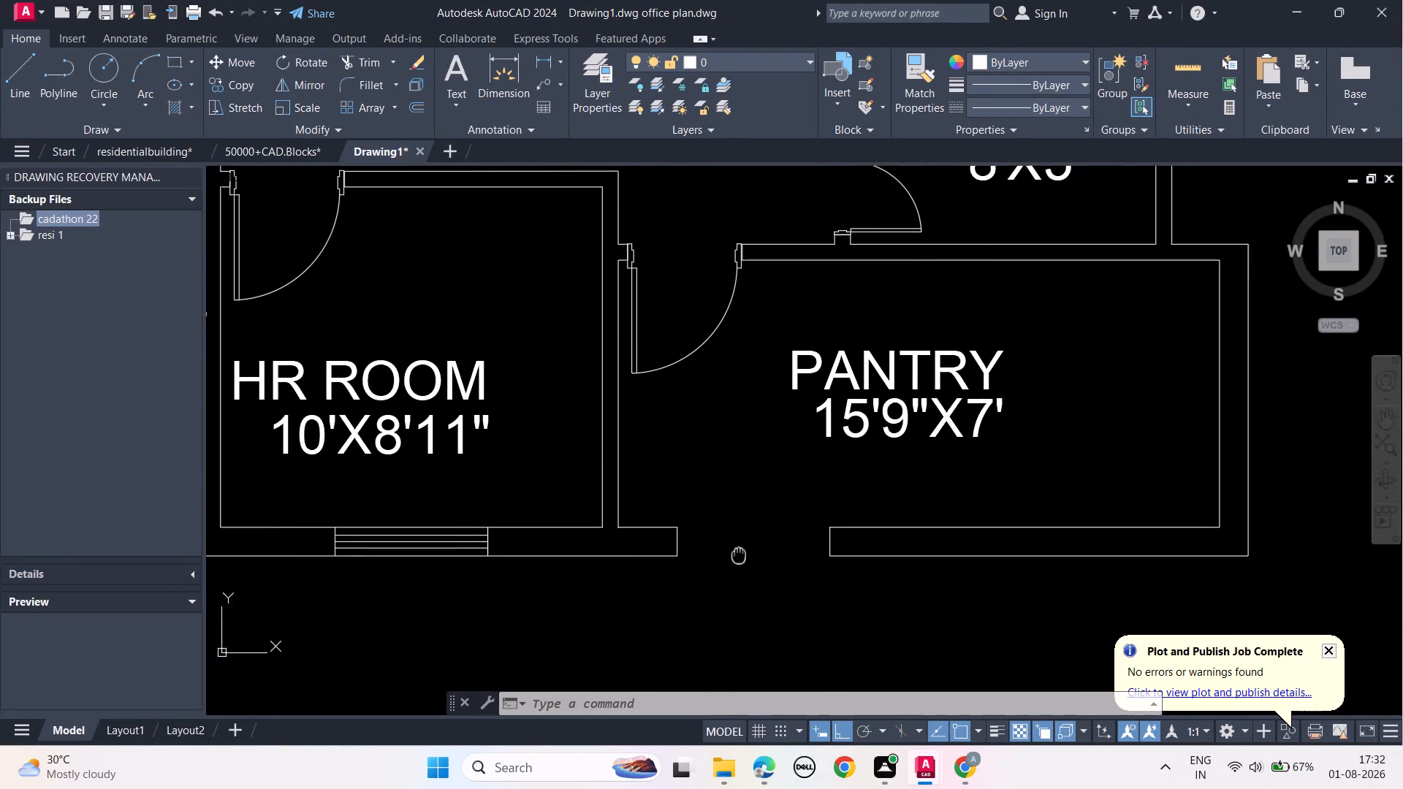
{"action": "middle_click_drag", "start_coordinate": [738, 549], "coordinate": [710, 549]}
{"action": "key", "text": "ctrl+z"}
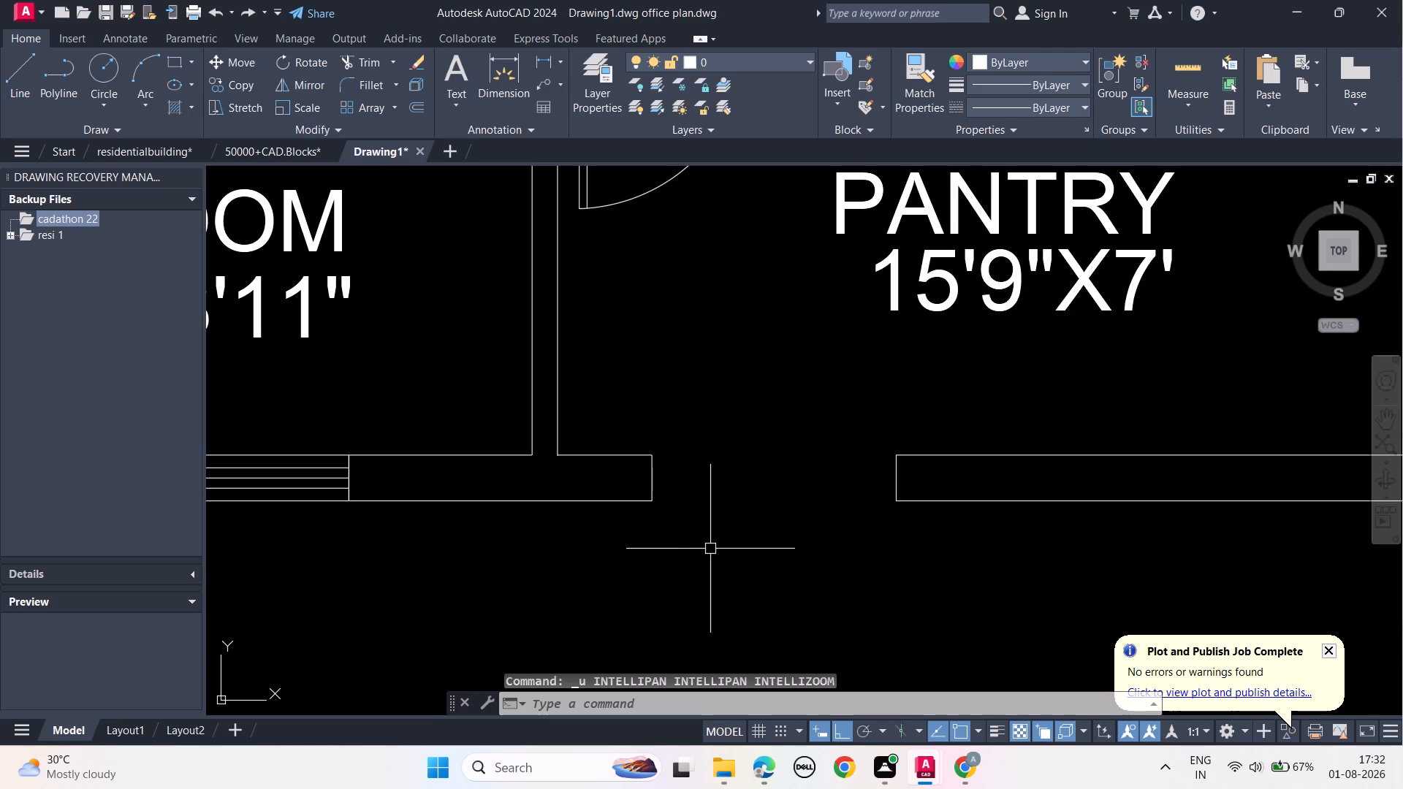
{"action": "key", "text": "ctrl+z"}
Draw a horizontal line between the midpoints of the two jamb lines in the pantry's south wall.
{"action": "type", "text": "L"}
{"action": "key", "text": "space"}
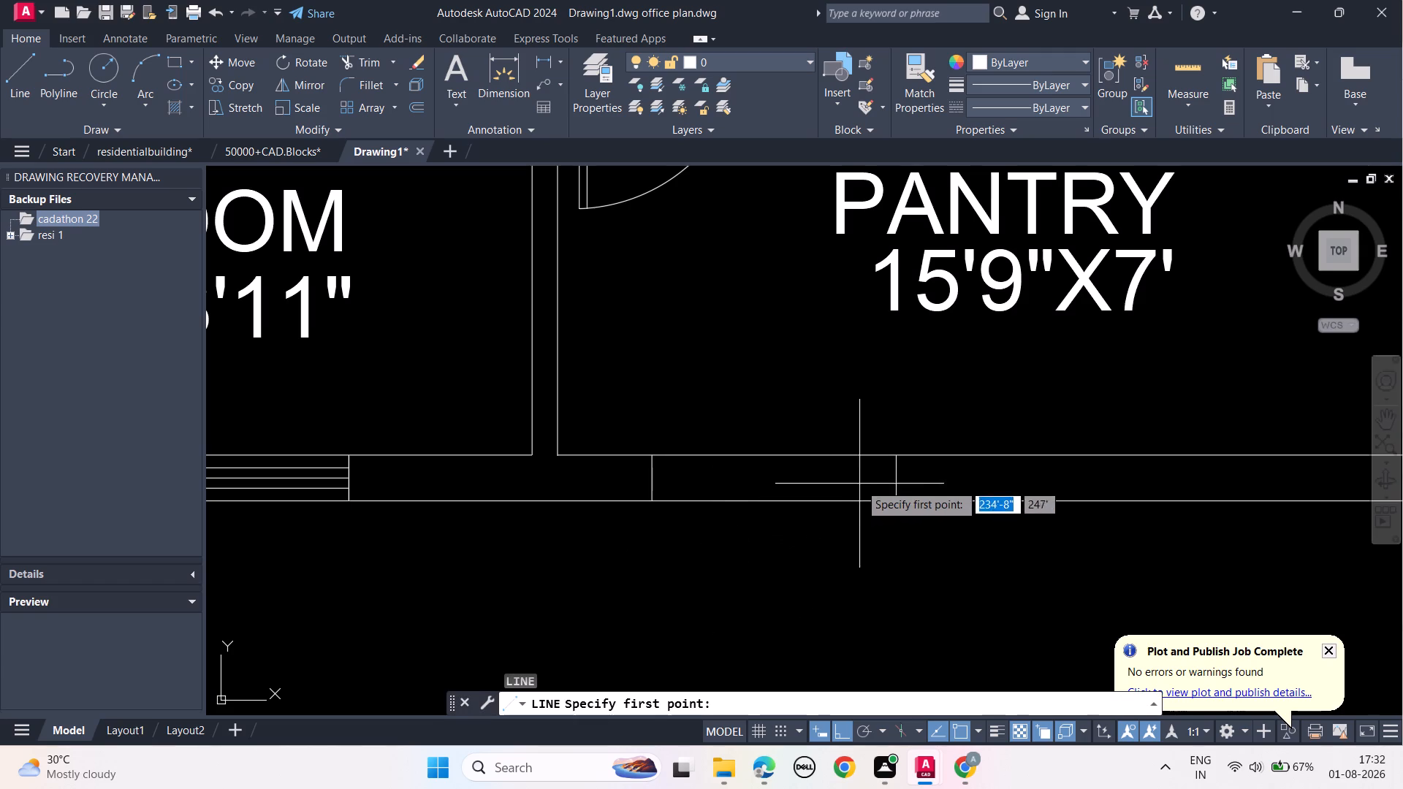
{"action": "left_click", "coordinate": [894, 478]}
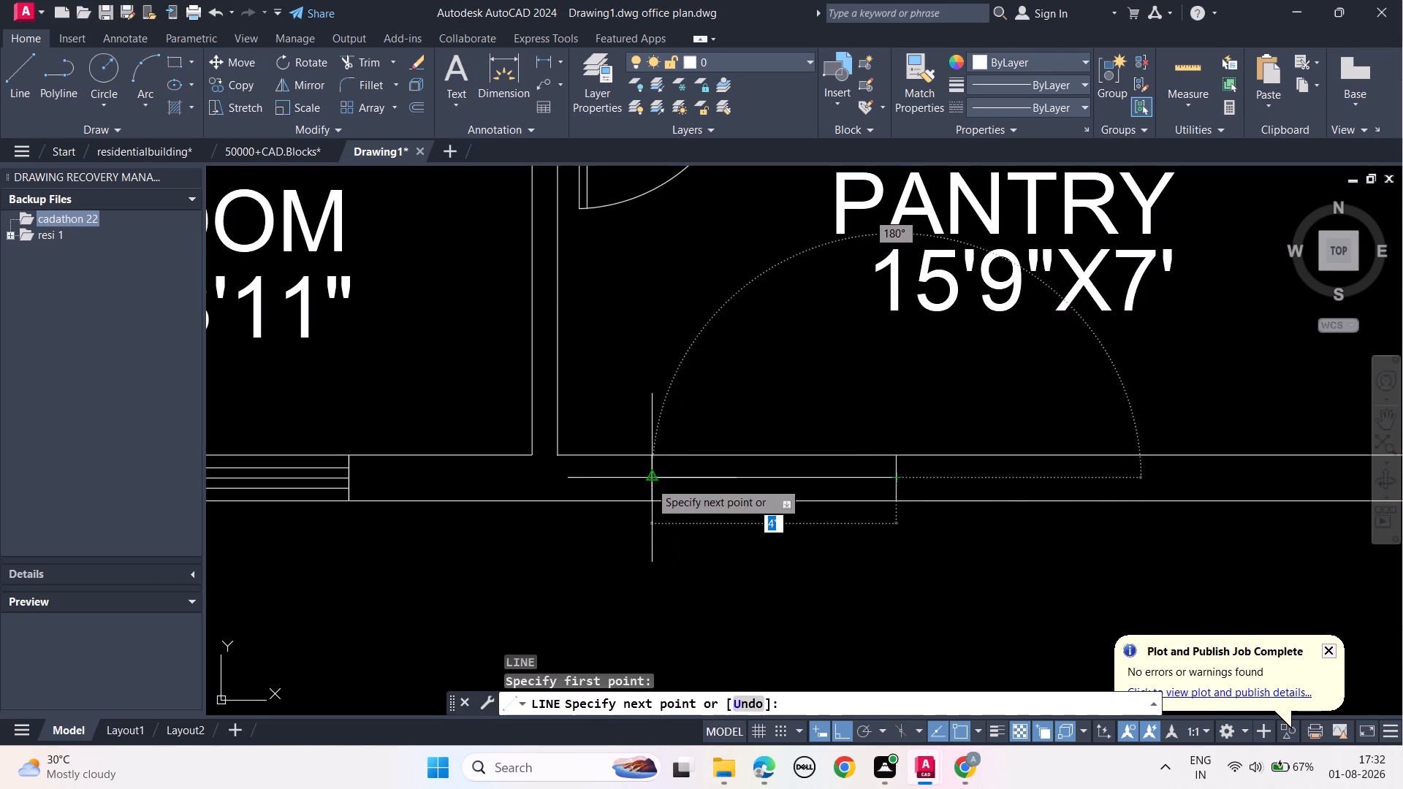
{"action": "left_click", "coordinate": [650, 481]}
{"action": "key", "text": "Escape"}
{"action": "key", "text": "Escape"}
Offset the pantry window's centre line 2" to the north and 2" to the south.
{"action": "left_click", "coordinate": [701, 474]}
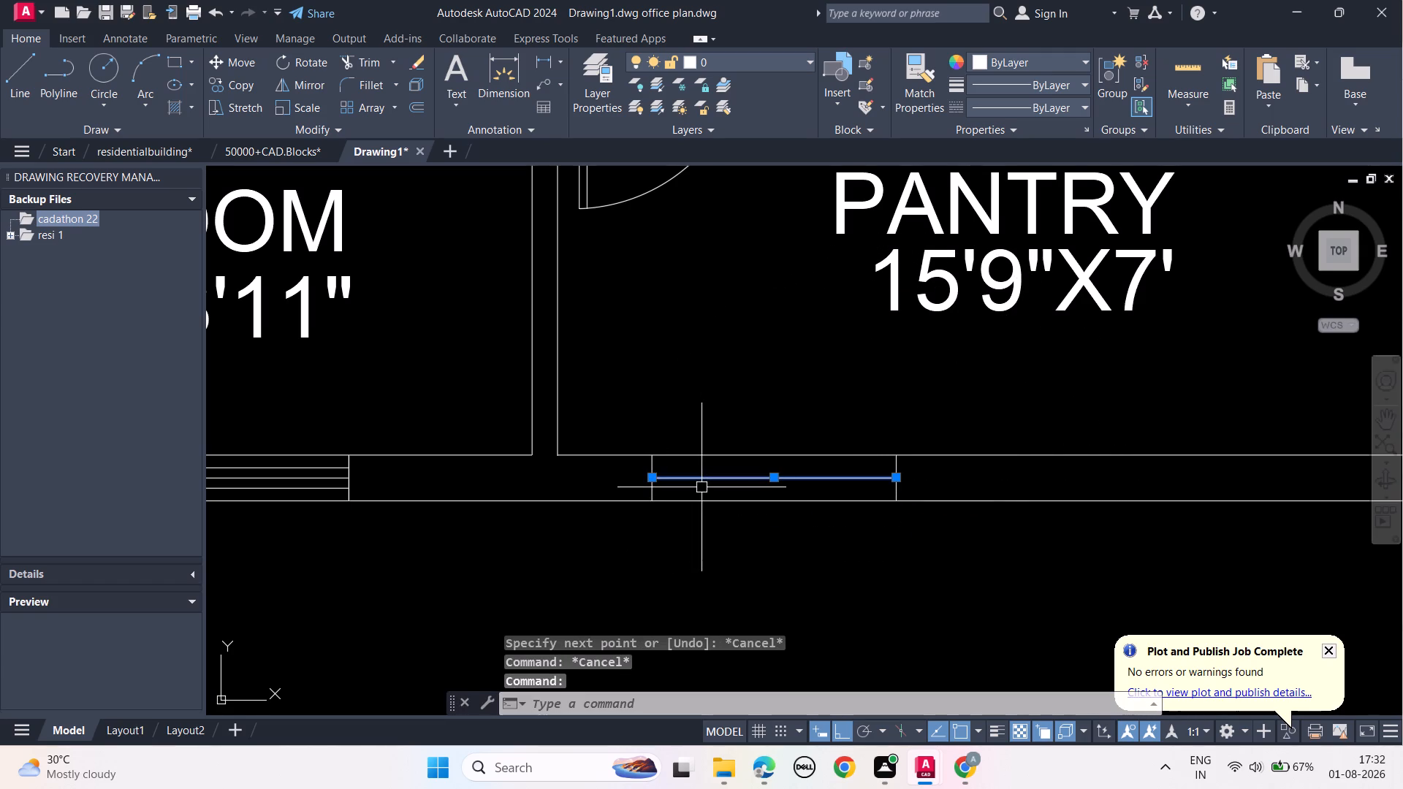
{"action": "type", "text": "OFF"}
{"action": "left_click", "coordinate": [752, 522]}
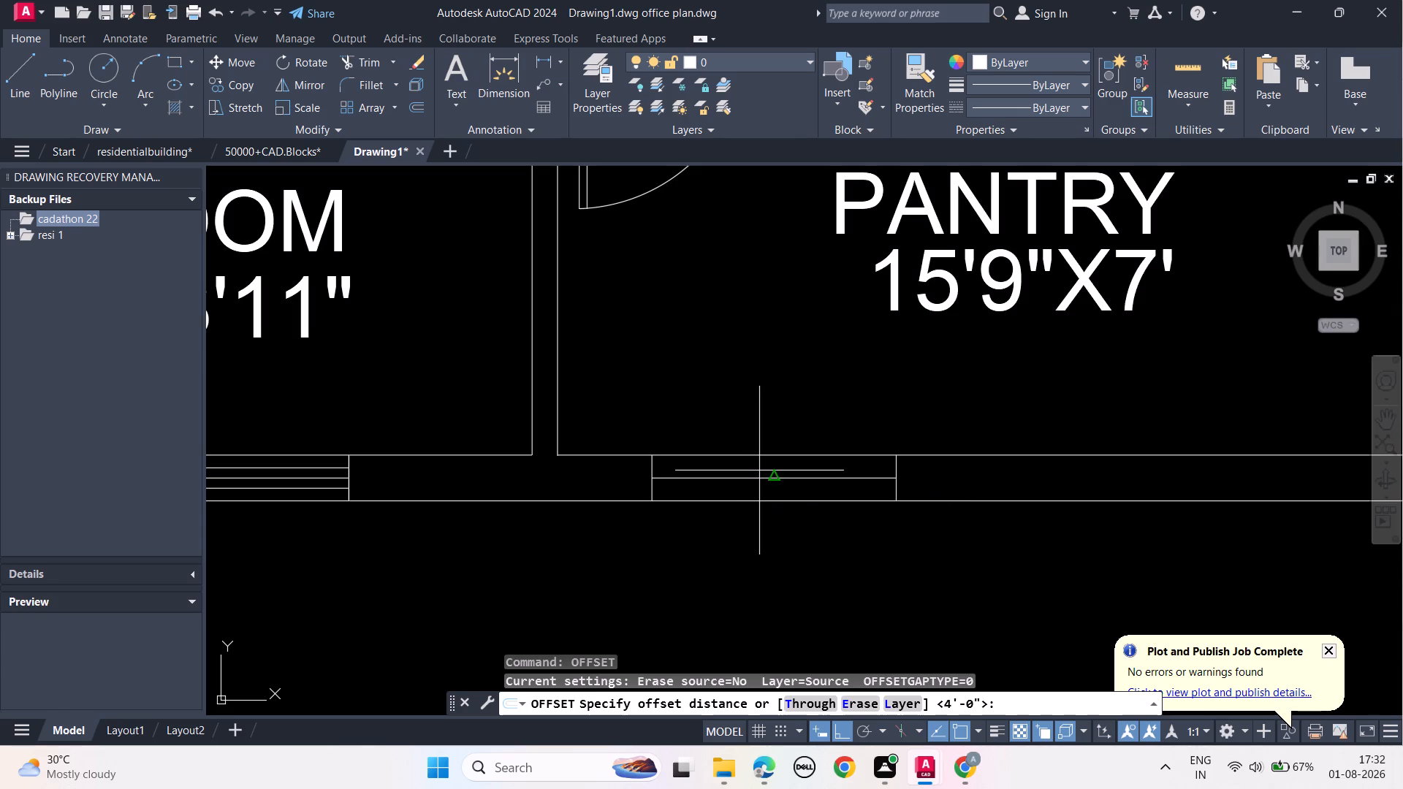
{"action": "type", "text": "2\""}
{"action": "key", "text": "Return"}
{"action": "left_click", "coordinate": [759, 466]}
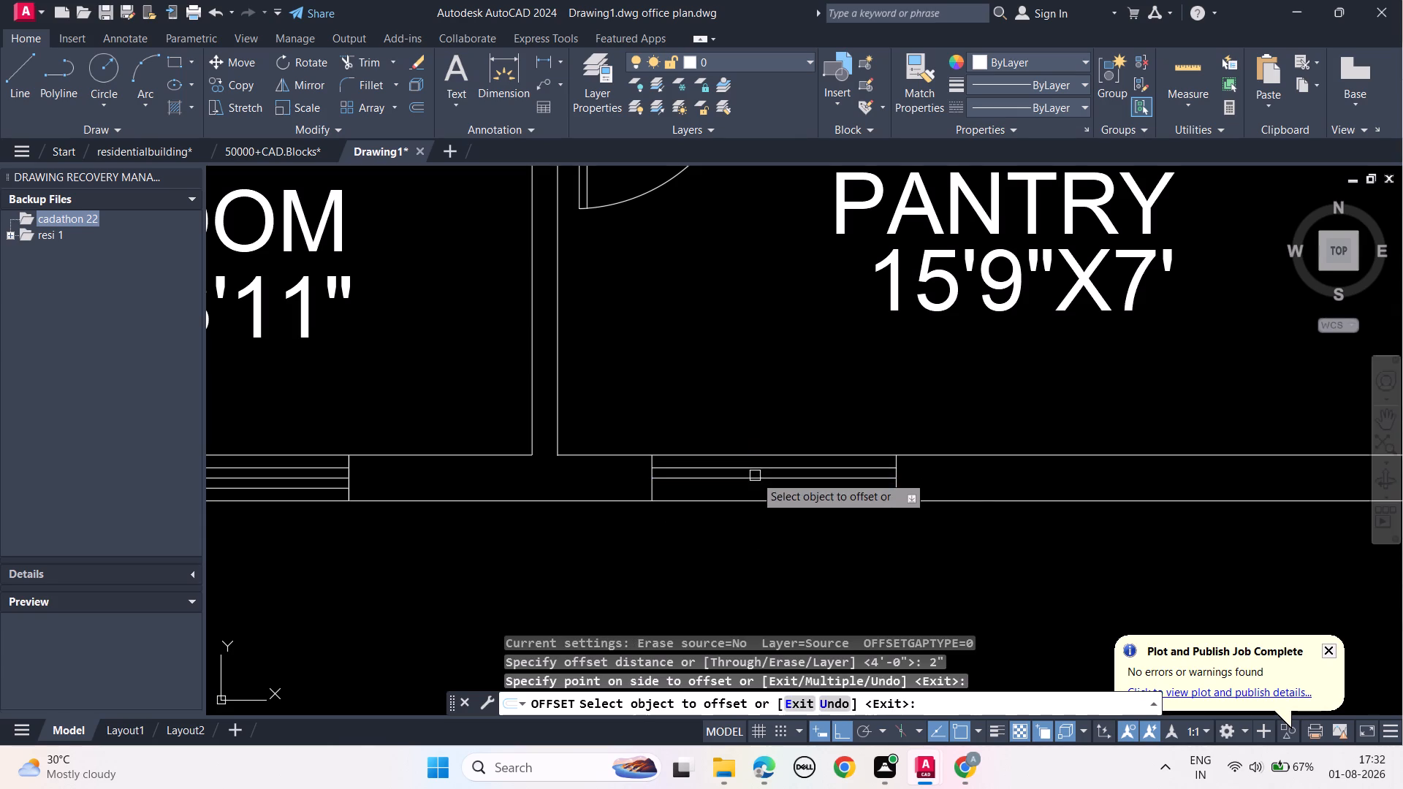
{"action": "left_click", "coordinate": [755, 479]}
{"action": "left_click", "coordinate": [754, 494]}
{"action": "key", "text": "Escape"}
{"action": "key", "text": "Escape"}
{"action": "key", "text": "Escape"}
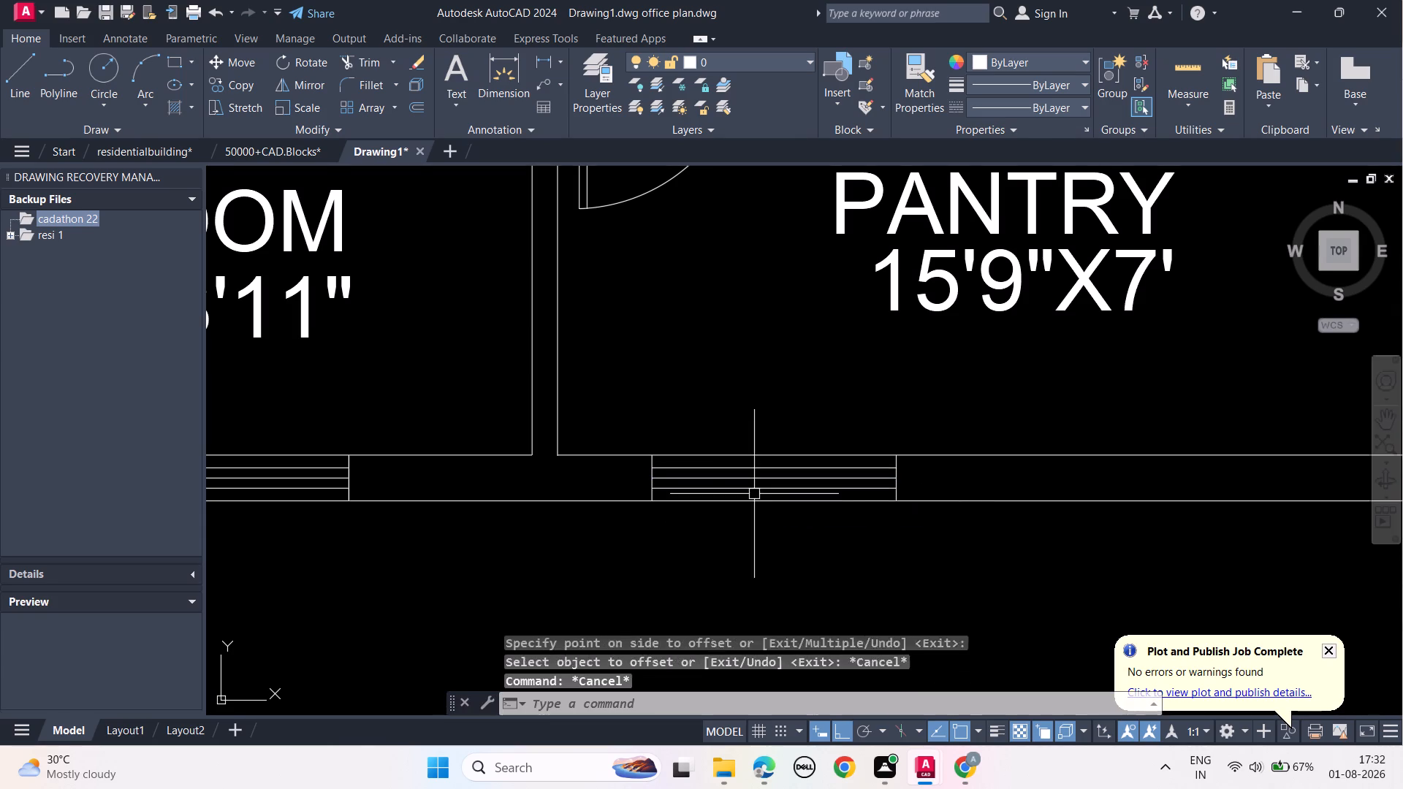
{"action": "key", "text": "Escape"}
{"action": "key", "text": "Escape"}
{"action": "key", "text": "Escape"}
Draw a short horizontal line eastward across the southern SHE TOILET's east wall, starting at the midpoint of the wall's inner face.
{"action": "scroll", "coordinate": [754, 494], "scroll_direction": "down", "scroll_amount": 2}
{"action": "middle_click_drag", "start_coordinate": [777, 561], "coordinate": [806, 602]}
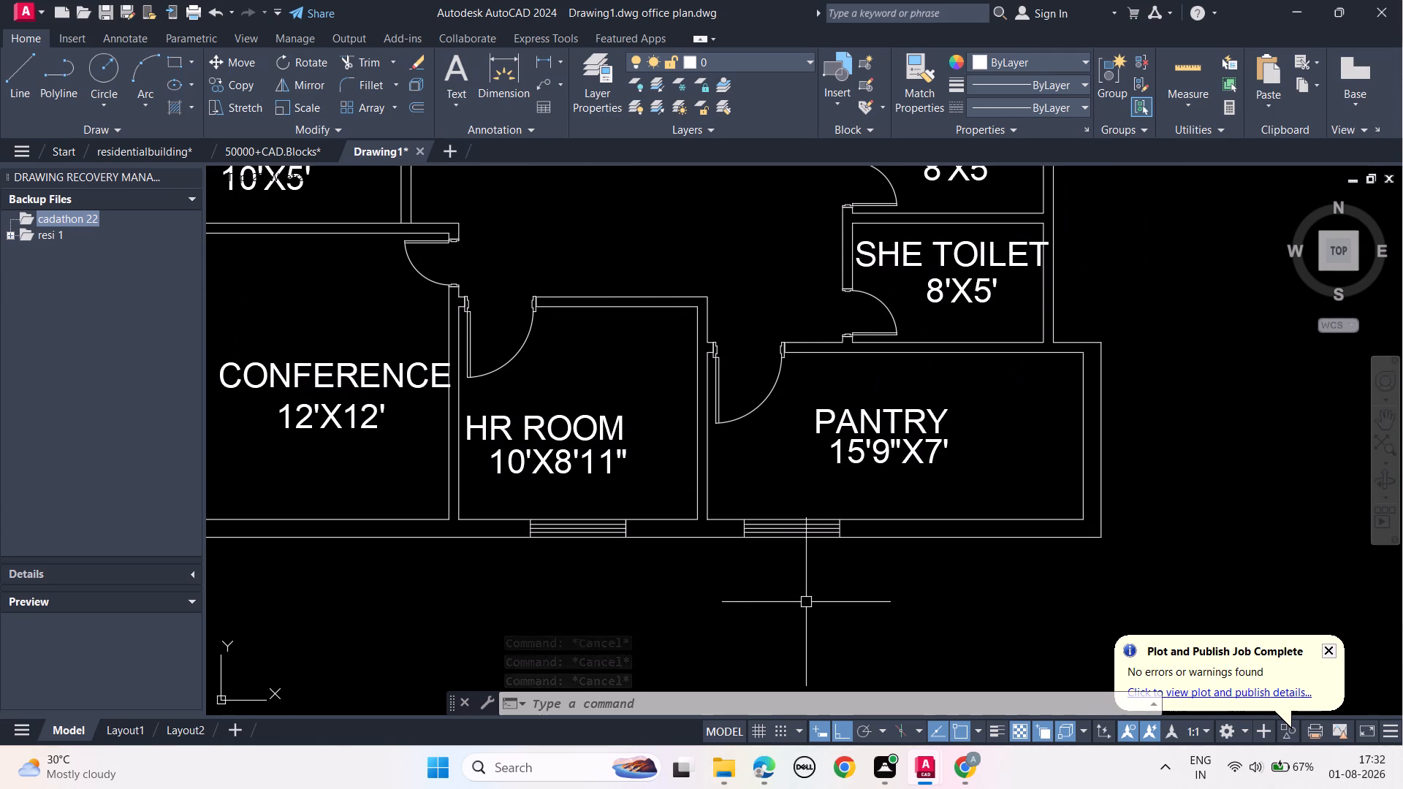
{"action": "middle_click_drag", "start_coordinate": [988, 352], "coordinate": [970, 424]}
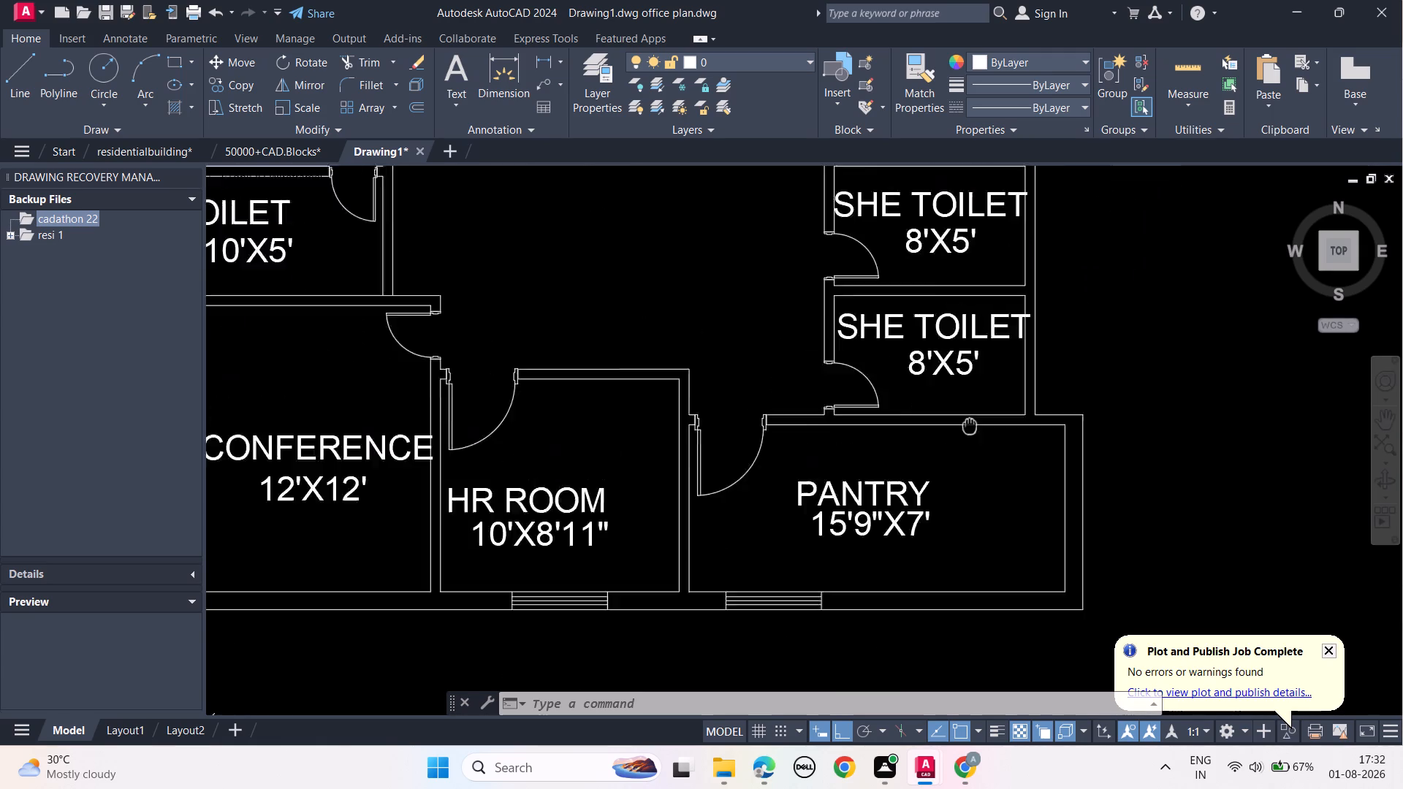
{"action": "middle_click_drag", "start_coordinate": [970, 424], "coordinate": [864, 604]}
{"action": "scroll", "coordinate": [938, 541], "scroll_direction": "up", "scroll_amount": 2}
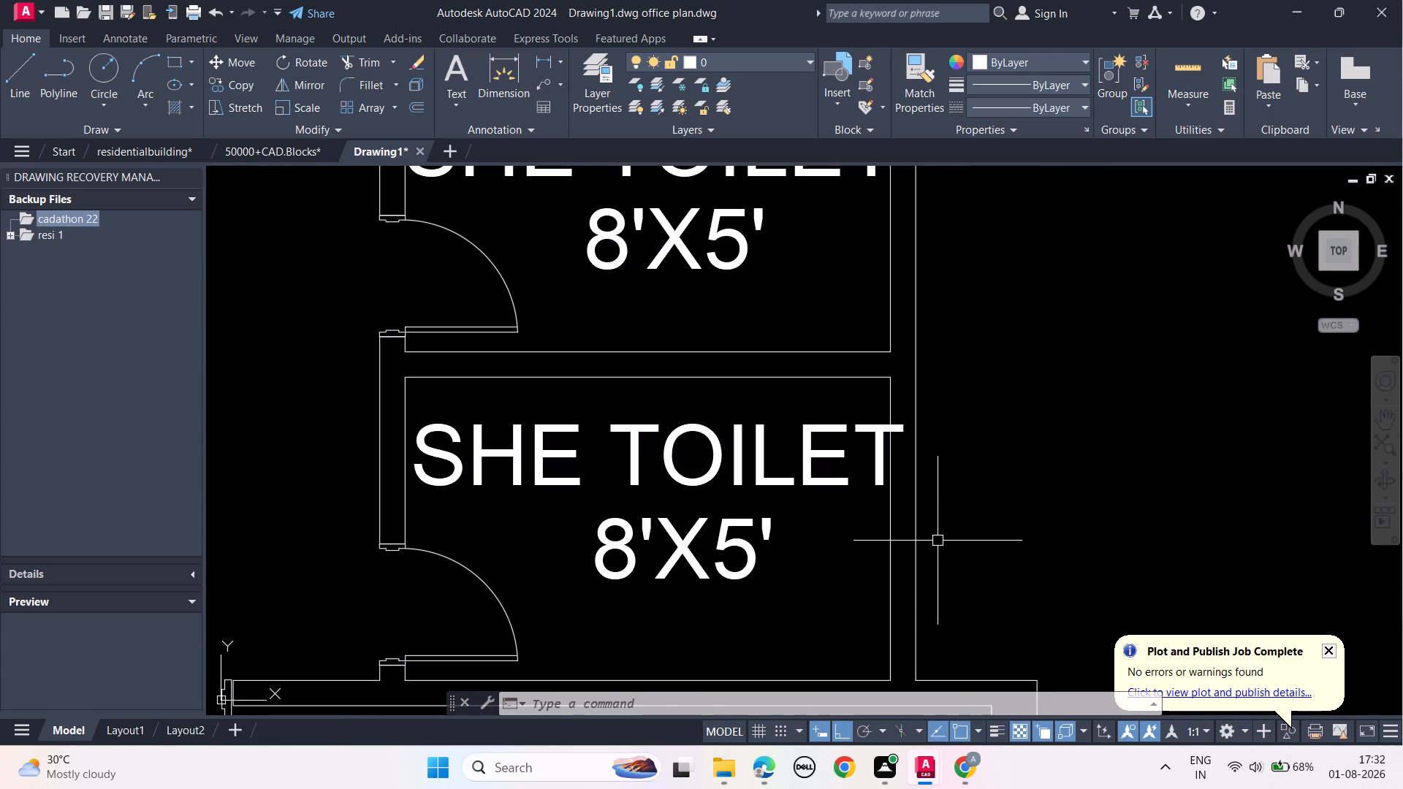
{"action": "type", "text": "L"}
{"action": "key", "text": "space"}
{"action": "left_click", "coordinate": [891, 527]}
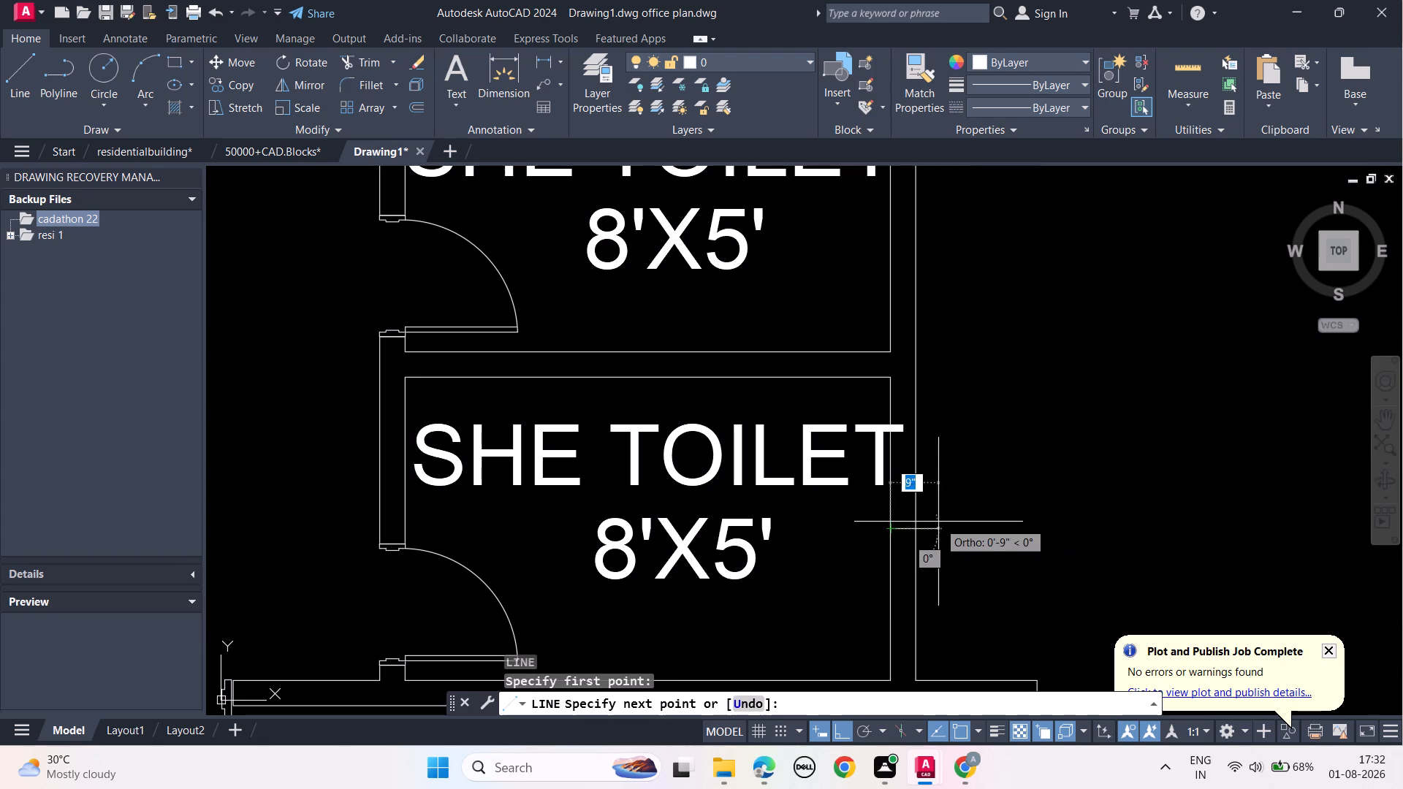
{"action": "left_click", "coordinate": [948, 520]}
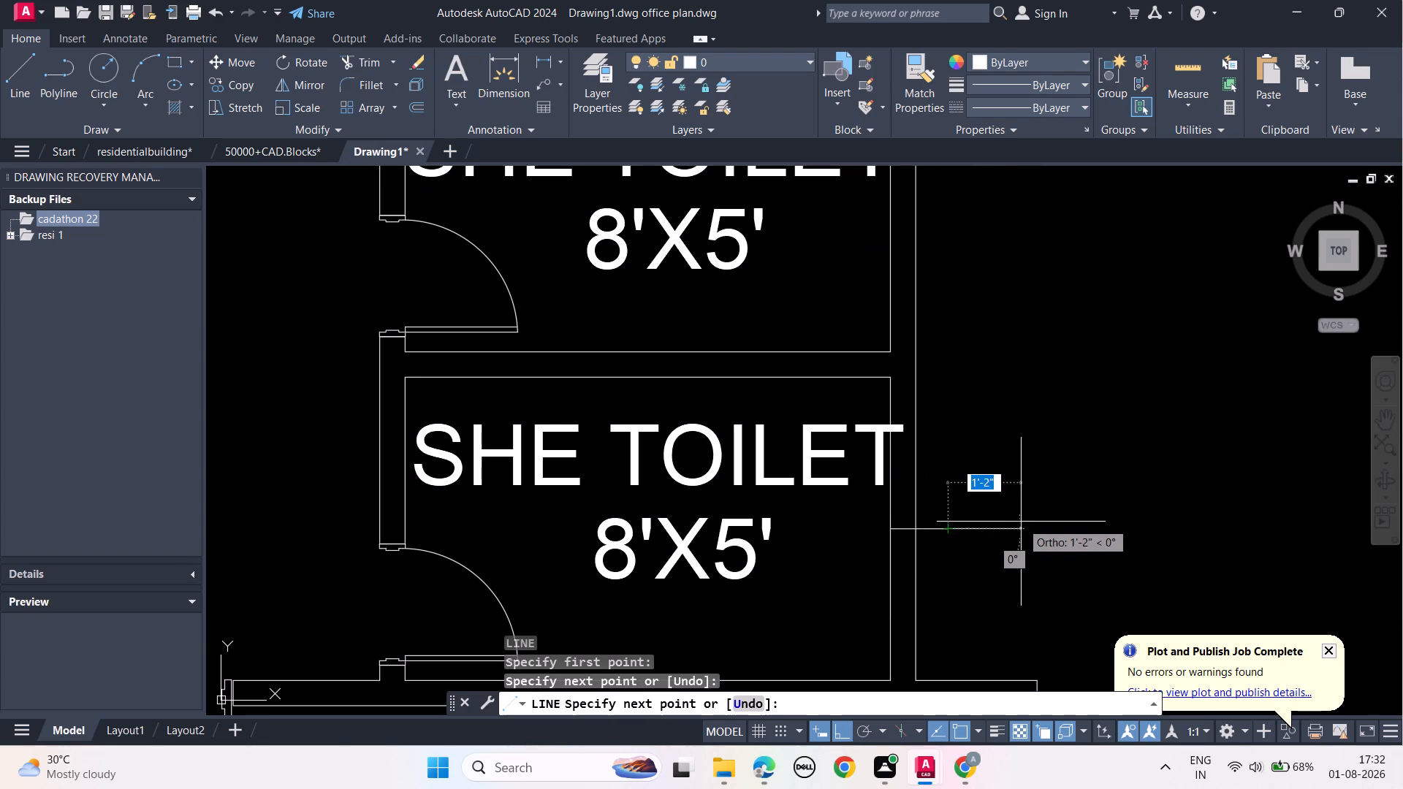
{"action": "key", "text": "Escape"}
{"action": "key", "text": "Escape"}
{"action": "key", "text": "Escape"}
{"action": "key", "text": "Escape"}
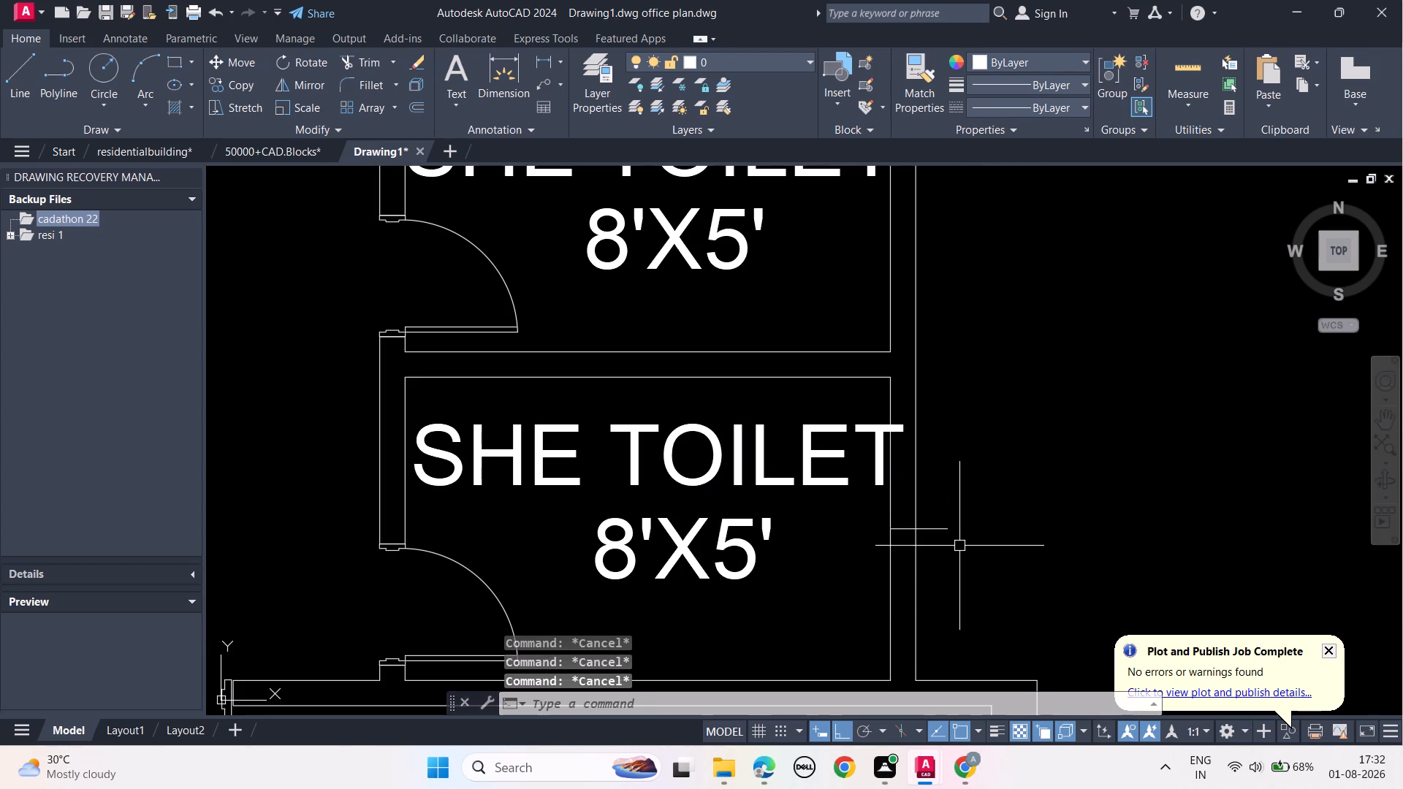
Trim the end of the short horizontal line that extends beyond the outer face of the southern SHE TOILET's east wall.
{"action": "type", "text": "TR"}
{"action": "key", "text": "space"}
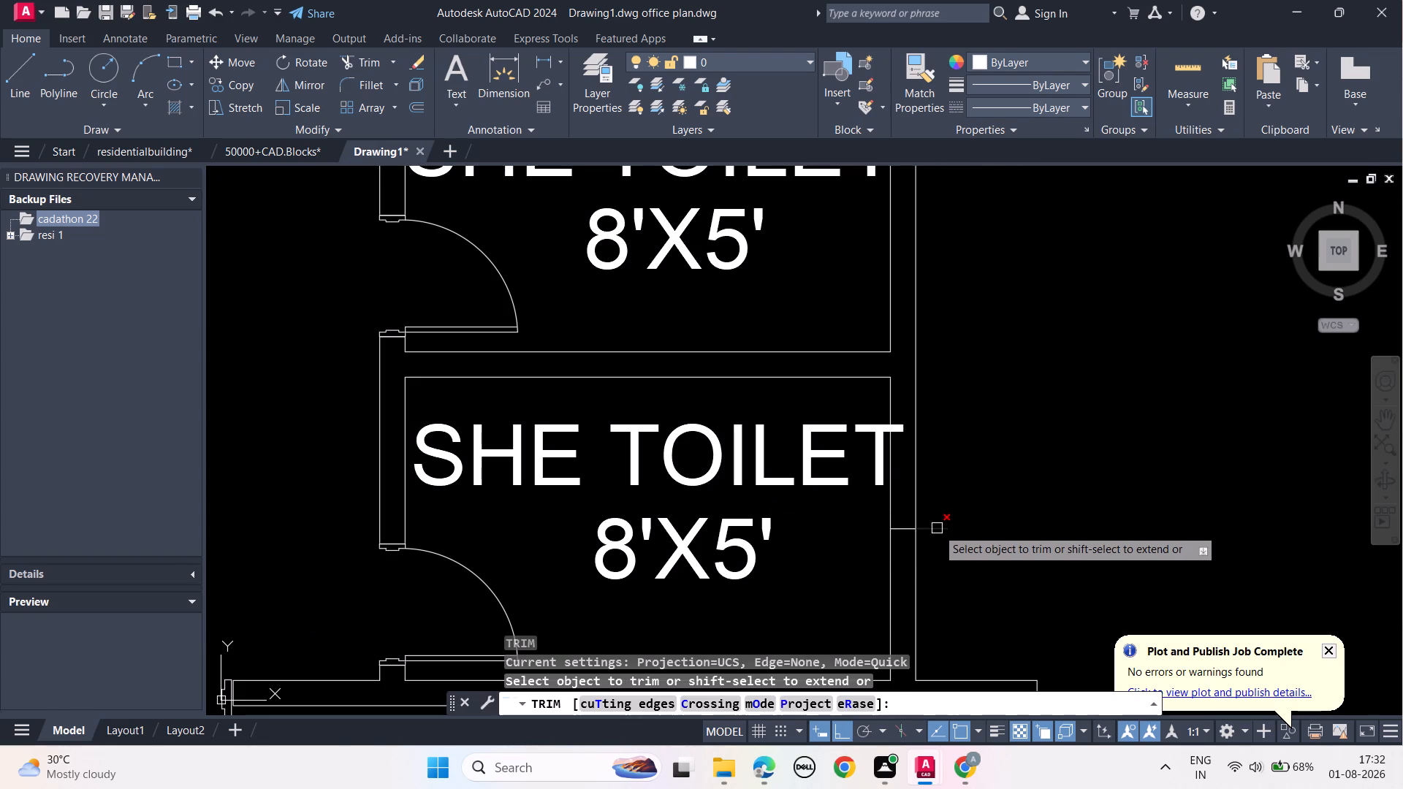
{"action": "left_click", "coordinate": [937, 528]}
{"action": "key", "text": "Escape"}
{"action": "key", "text": "Escape"}
{"action": "key", "text": "Escape"}
{"action": "key", "text": "Escape"}
{"action": "key", "text": "Escape"}
Offset the short line in the southern SHE TOILET's east wall 1' to the north and 1' to the south.
{"action": "left_click", "coordinate": [906, 530]}
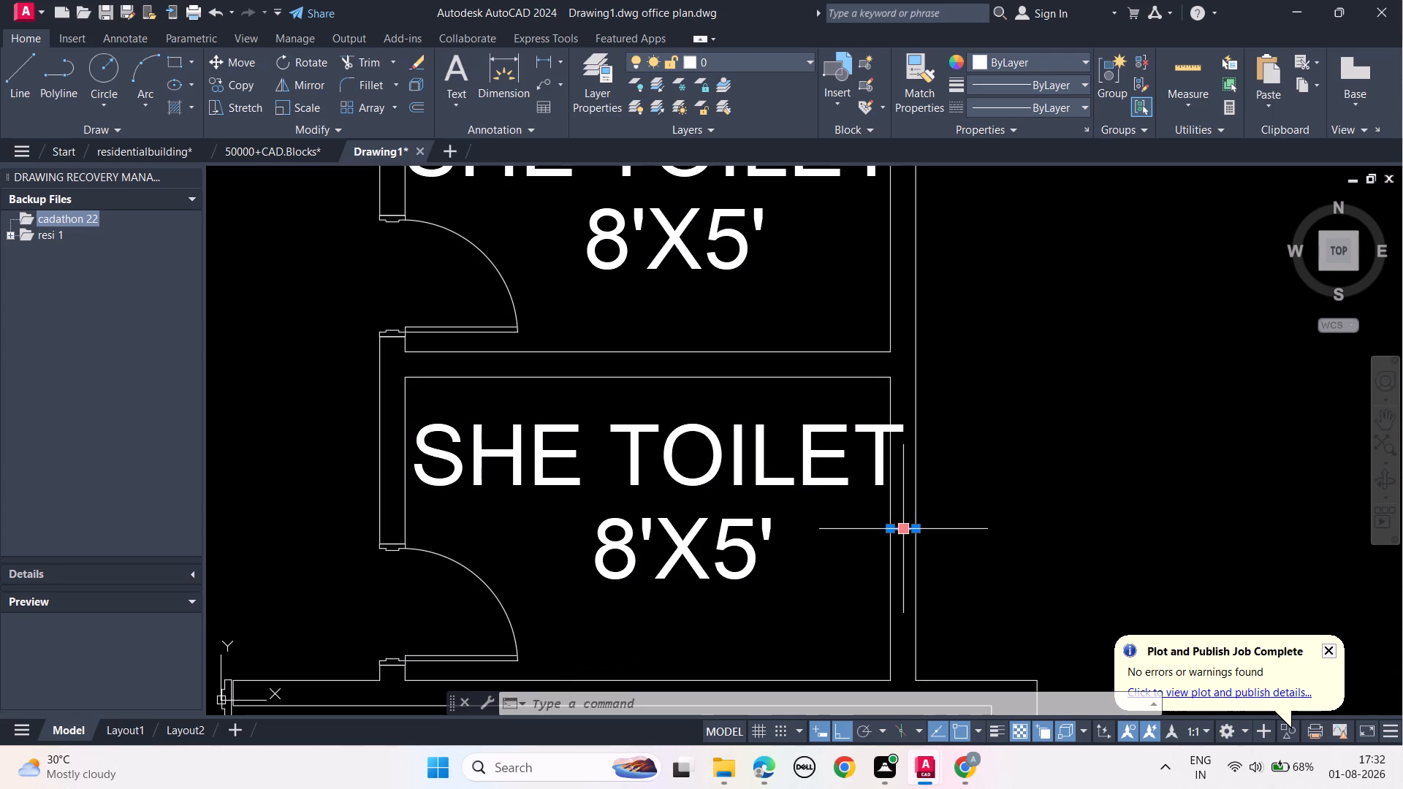
{"action": "type", "text": "OFF"}
{"action": "left_click", "coordinate": [973, 571]}
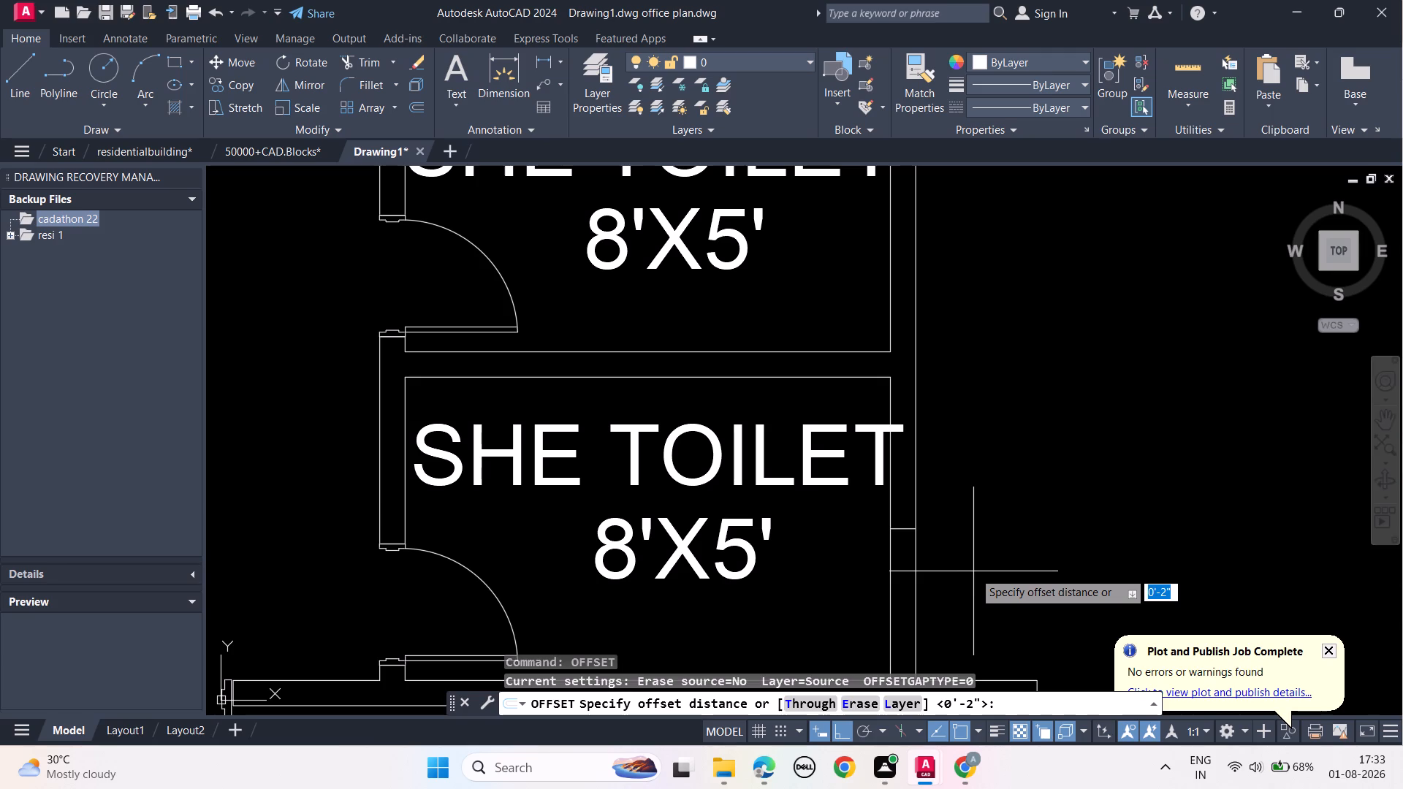
{"action": "type", "text": "1'"}
{"action": "key", "text": "Return"}
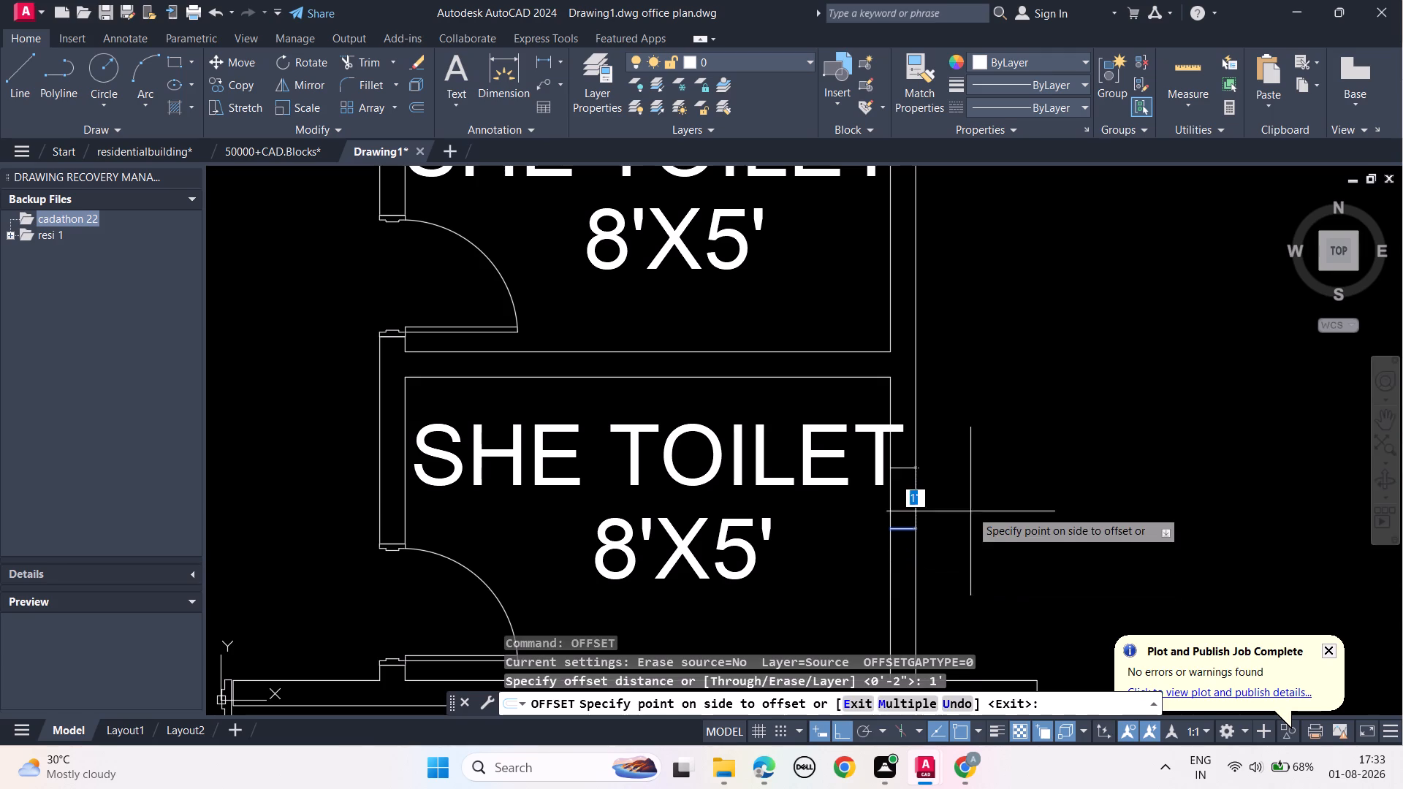
{"action": "left_click", "coordinate": [966, 474]}
{"action": "left_click", "coordinate": [906, 529]}
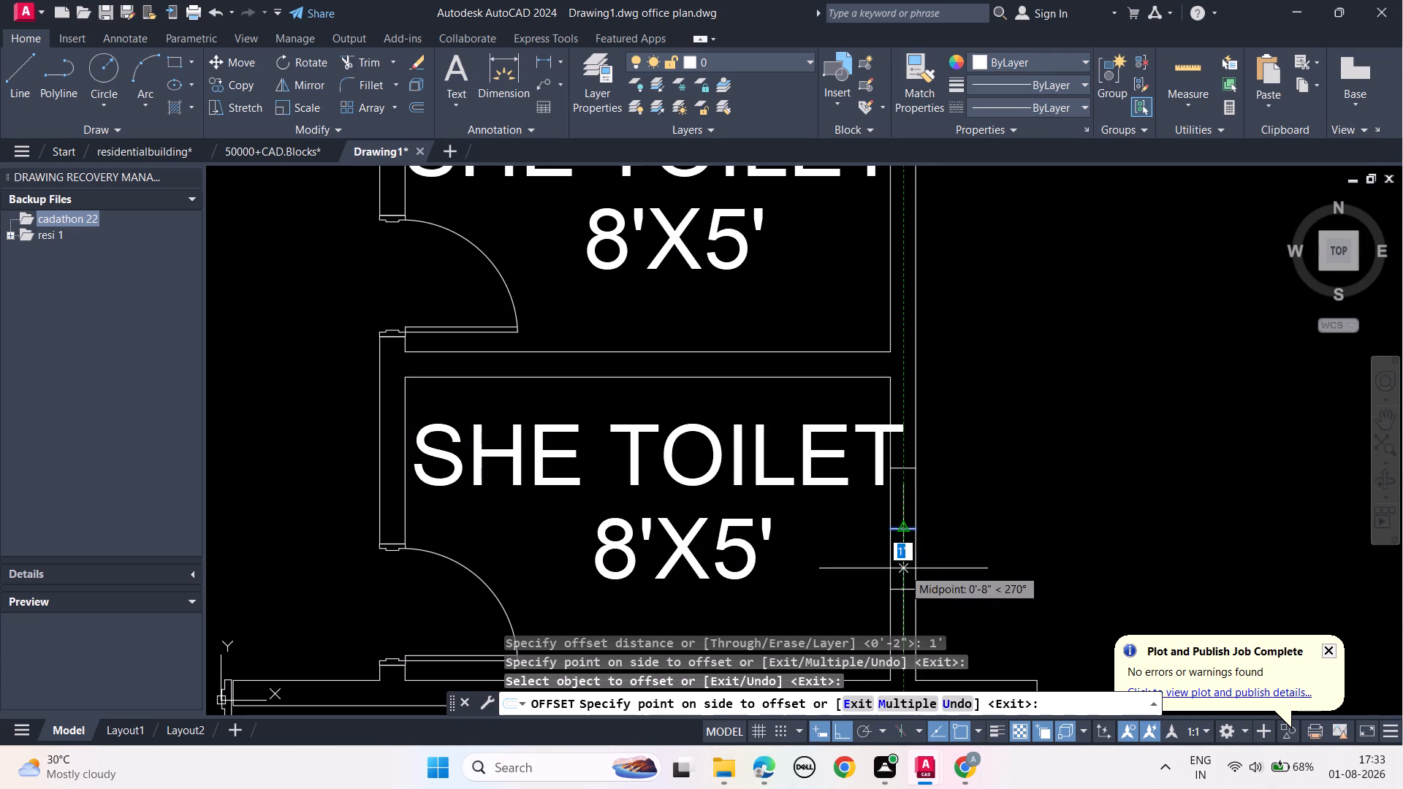
{"action": "left_click", "coordinate": [902, 571]}
{"action": "key", "text": "Escape"}
{"action": "key", "text": "Escape"}
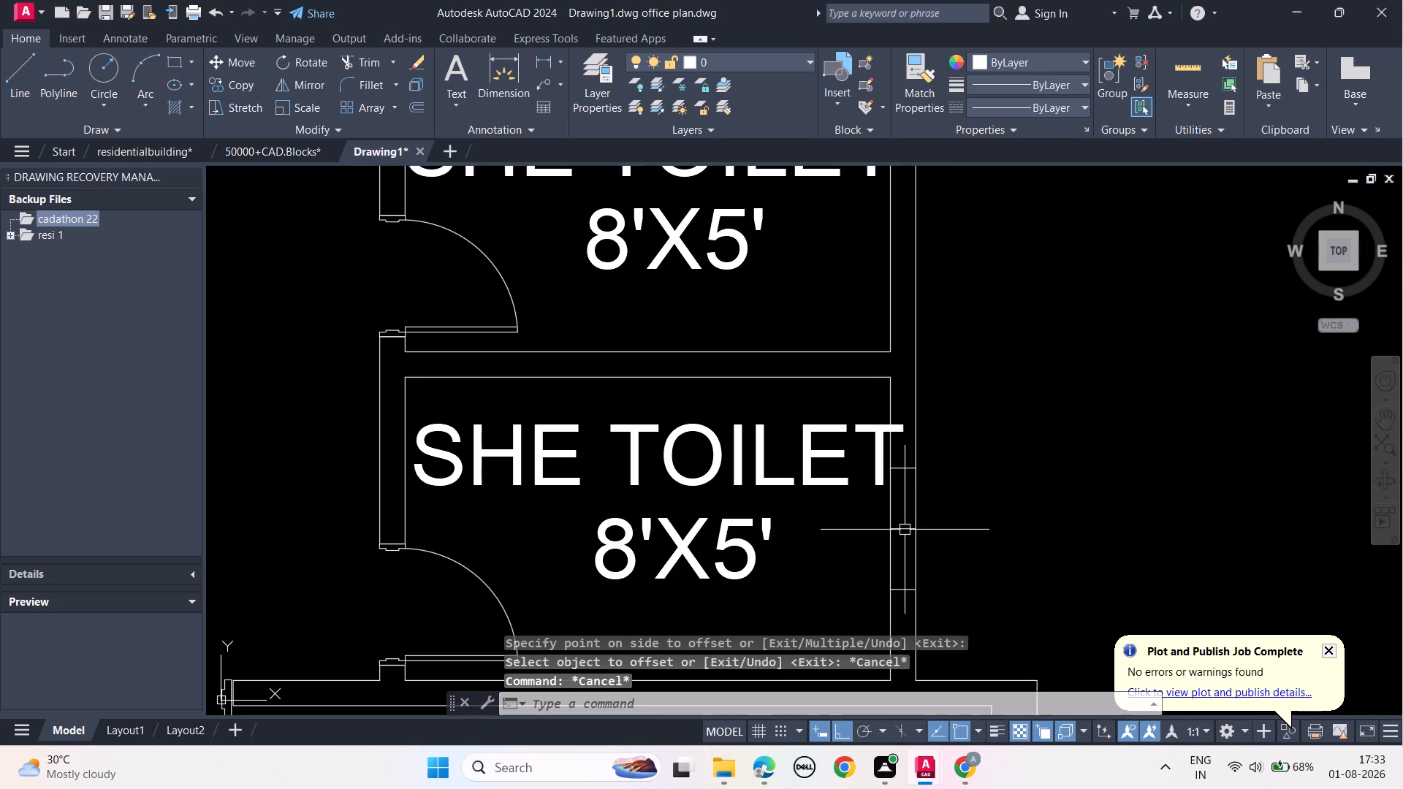
Delete the original middle line between the two new jamb lines in the southern SHE TOILET's east wall.
{"action": "left_click", "coordinate": [905, 528]}
{"action": "key", "text": "Delete"}
Draw a vertical line between the midpoints of the two jamb lines in the southern SHE TOILET's east wall.
{"action": "type", "text": "L"}
{"action": "key", "text": "space"}
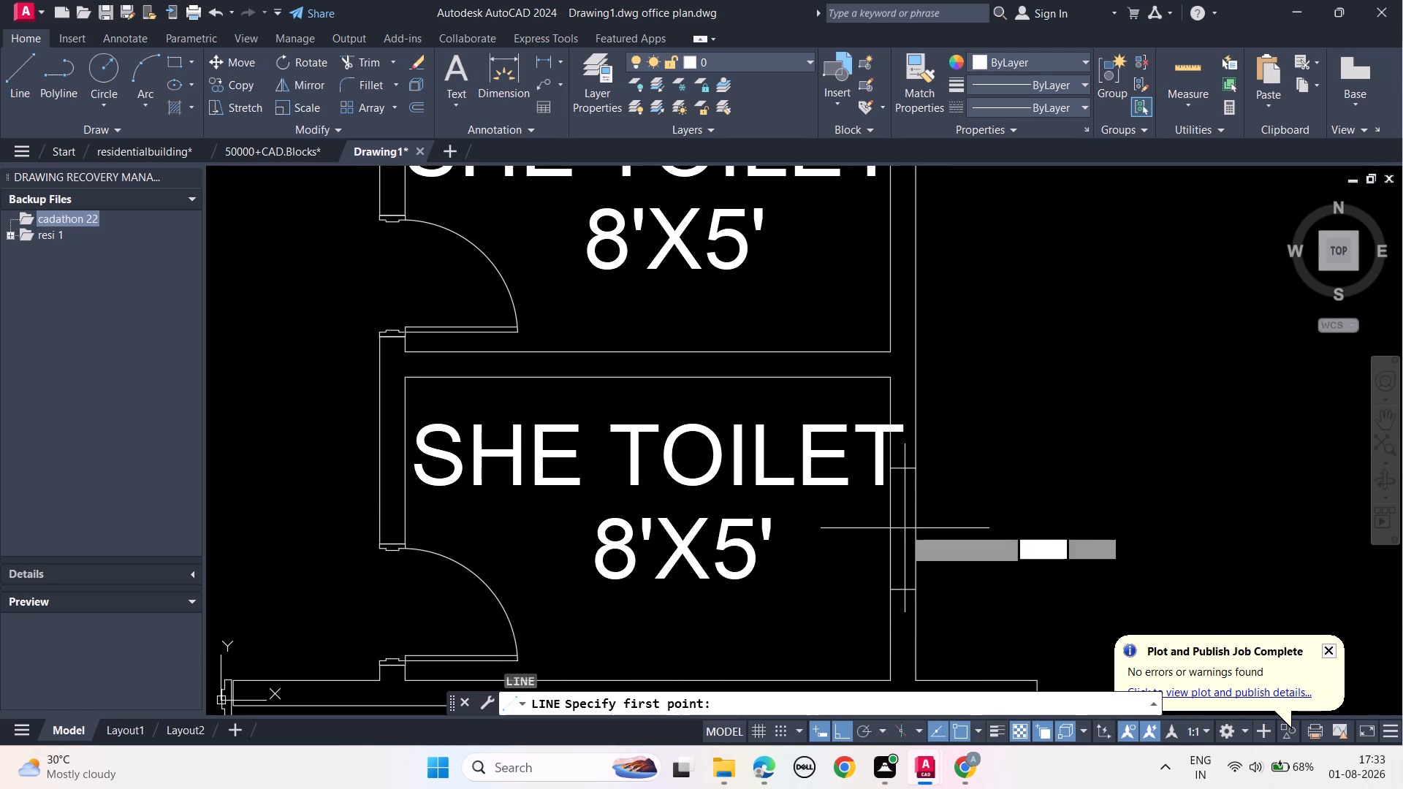
{"action": "left_click", "coordinate": [909, 592]}
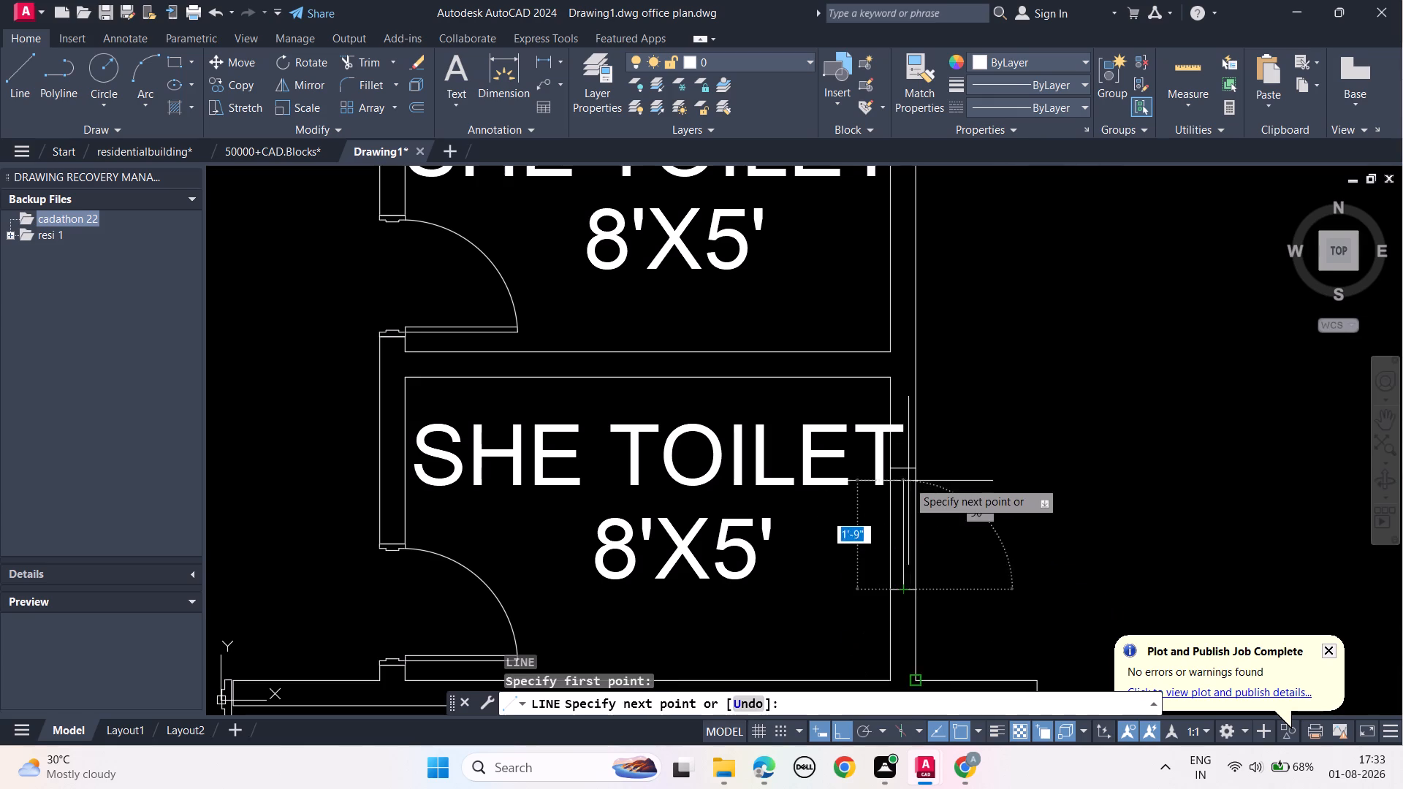
{"action": "left_click", "coordinate": [905, 473]}
{"action": "key", "text": "Escape"}
{"action": "key", "text": "Escape"}
Offset the southern SHE TOILET window's vertical centre line 1" to the east and 1" to the west.
{"action": "left_click", "coordinate": [902, 493]}
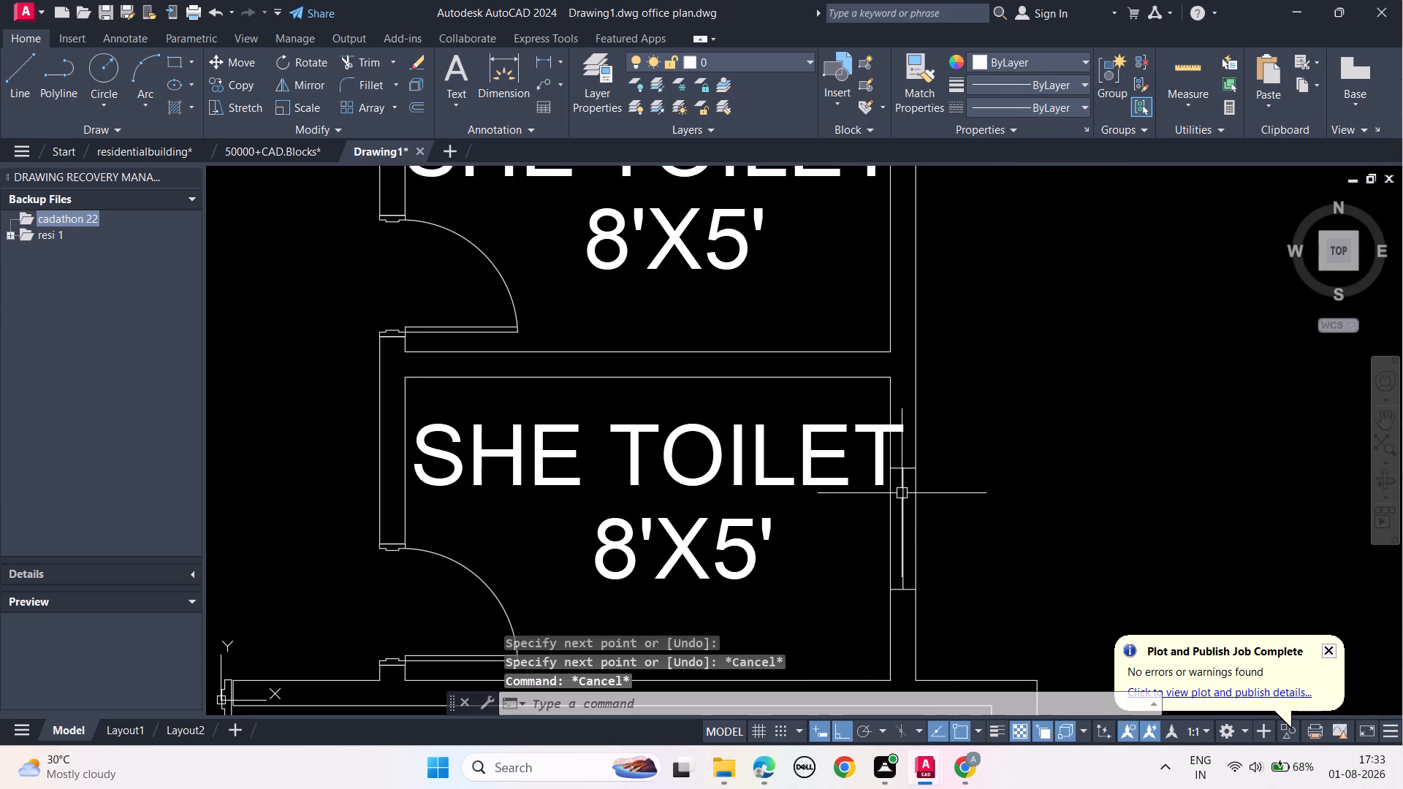
{"action": "type", "text": "OFF"}
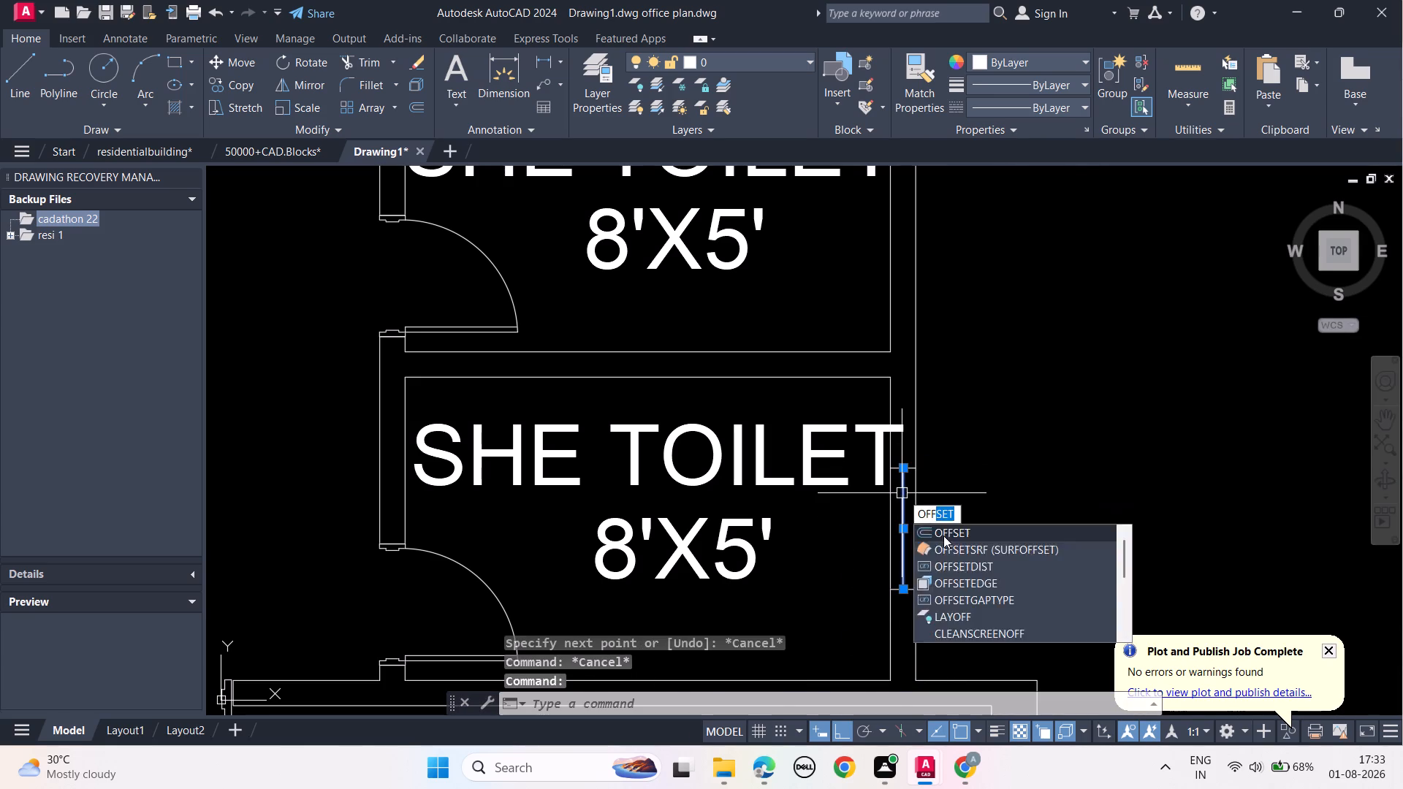
{"action": "left_click", "coordinate": [943, 535]}
{"action": "type", "text": "1\""}
{"action": "key", "text": "Return"}
{"action": "left_click", "coordinate": [943, 535]}
{"action": "scroll", "coordinate": [931, 538], "scroll_direction": "up", "scroll_amount": 2}
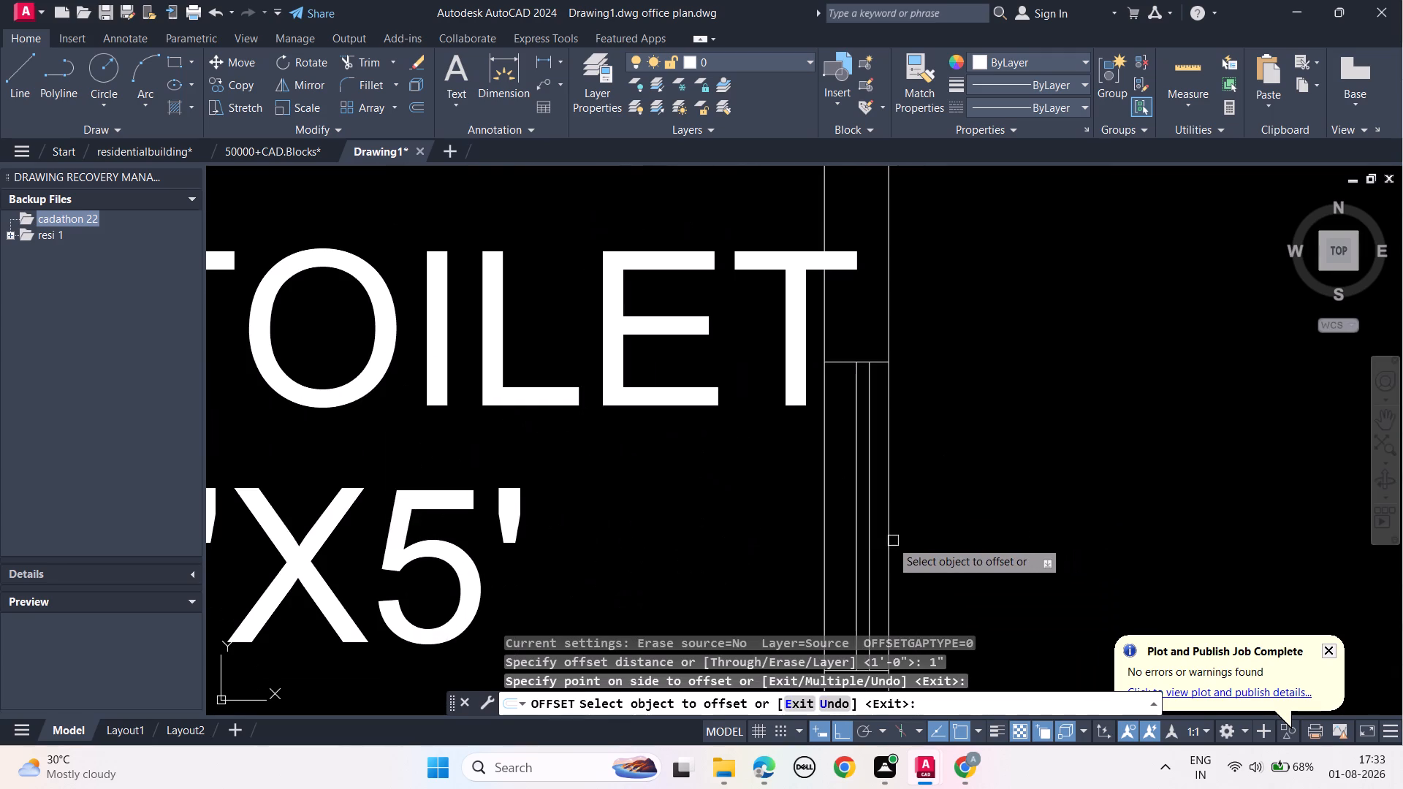
{"action": "left_click", "coordinate": [851, 528]}
{"action": "left_click", "coordinate": [832, 533]}
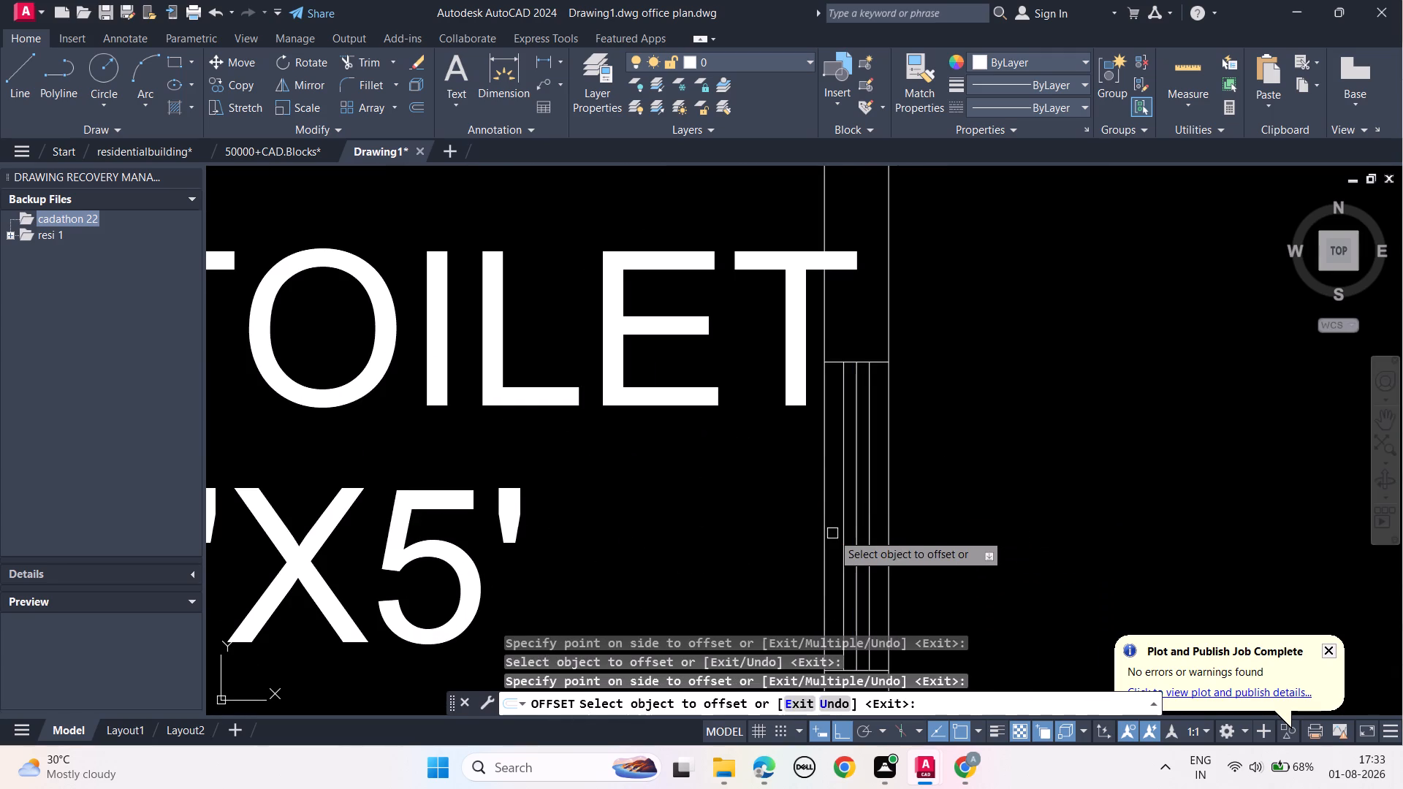
{"action": "key", "text": "Escape"}
{"action": "key", "text": "Escape"}
{"action": "key", "text": "Escape"}
{"action": "key", "text": "Escape"}
Draw a horizontal line eastward across the northern SHE TOILET's east wall, starting at the midpoint of the wall's inner face.
{"action": "scroll", "coordinate": [832, 533], "scroll_direction": "down", "scroll_amount": 3}
{"action": "middle_click_drag", "start_coordinate": [946, 491], "coordinate": [956, 661]}
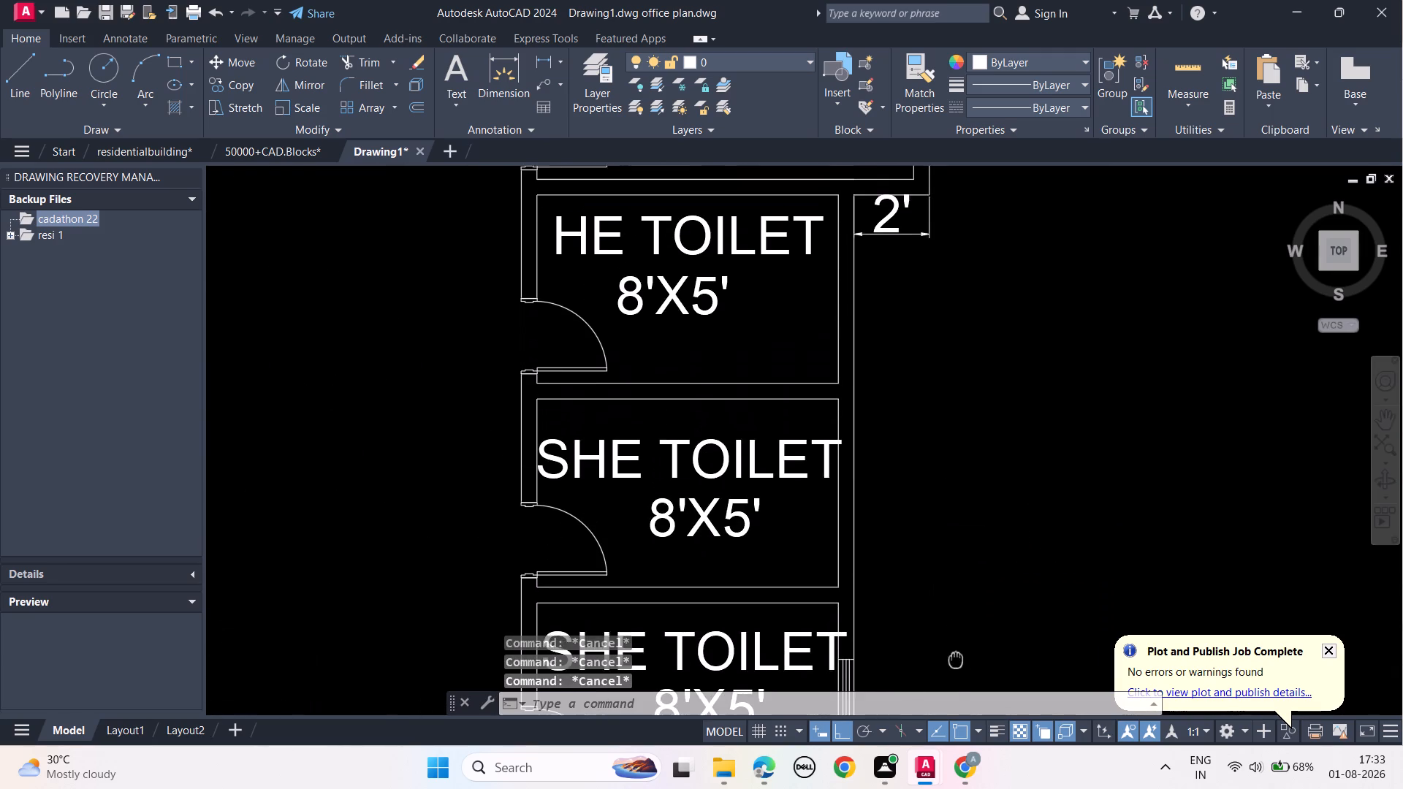
{"action": "middle_click_drag", "start_coordinate": [956, 661], "coordinate": [956, 663]}
{"action": "type", "text": "L"}
{"action": "key", "text": "space"}
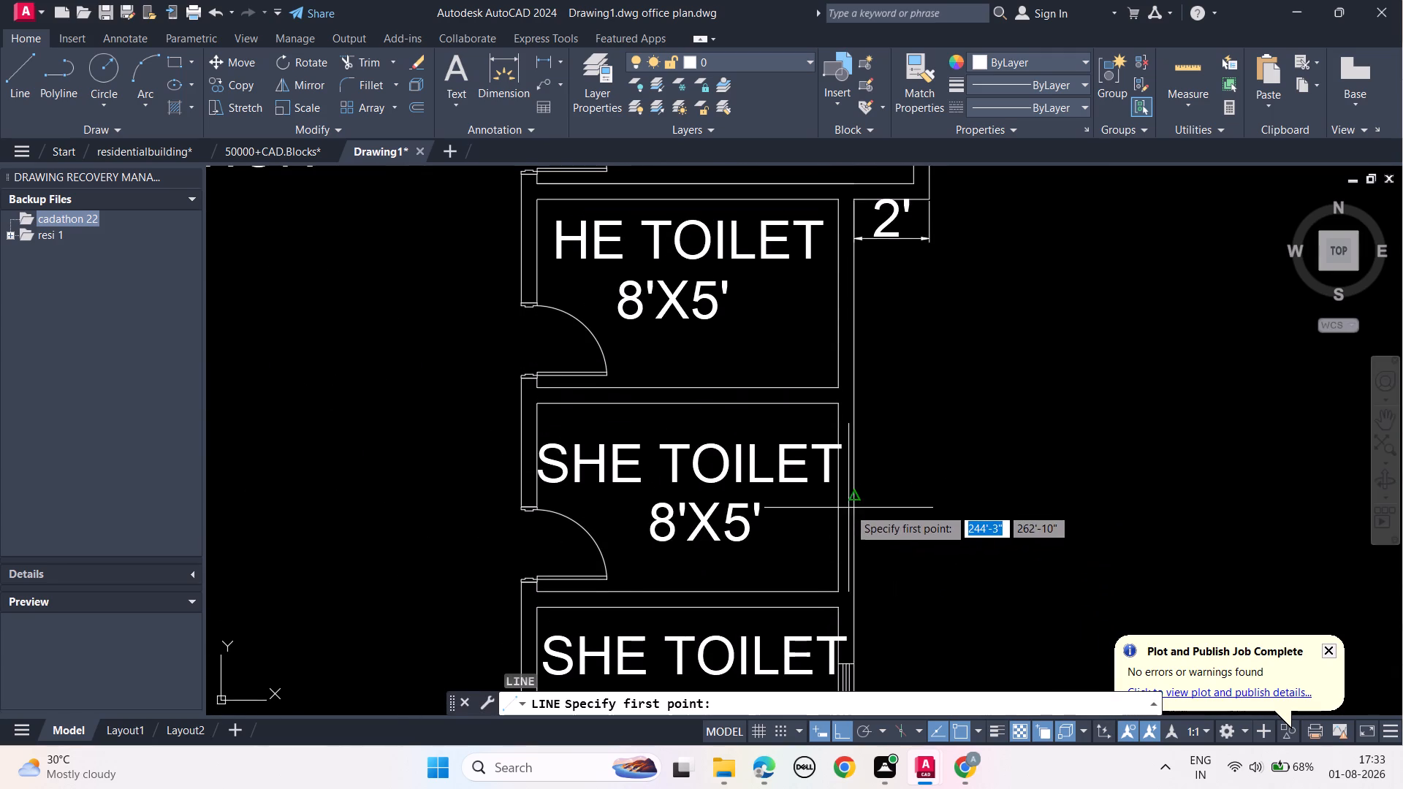
{"action": "left_click", "coordinate": [835, 501]}
{"action": "left_click", "coordinate": [957, 500]}
{"action": "key", "text": "Escape"}
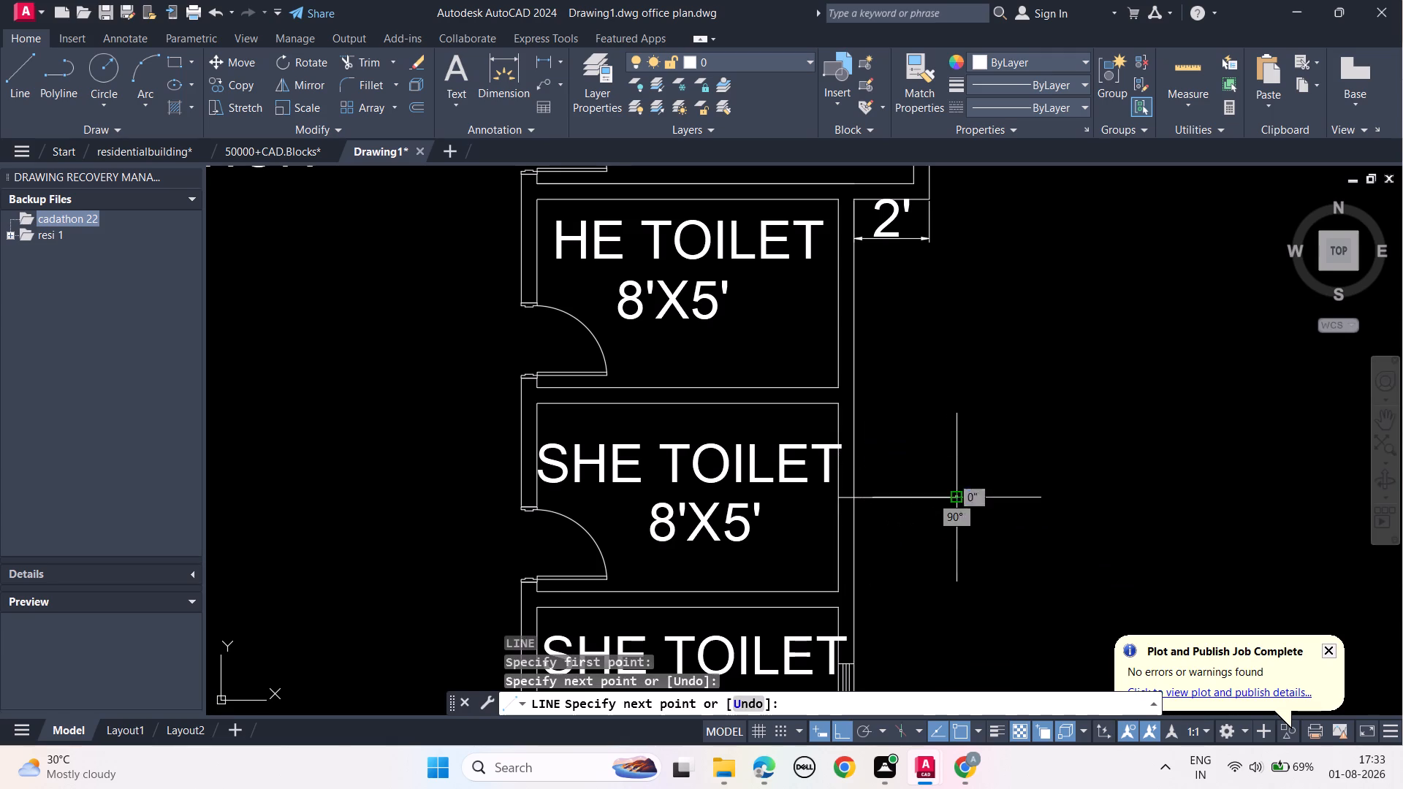
{"action": "key", "text": "Escape"}
{"action": "key", "text": "Escape"}
{"action": "key", "text": "Escape"}
Trim the end of the horizontal line that extends beyond the outer face of the northern SHE TOILET's east wall.
{"action": "type", "text": "TR"}
{"action": "key", "text": "space"}
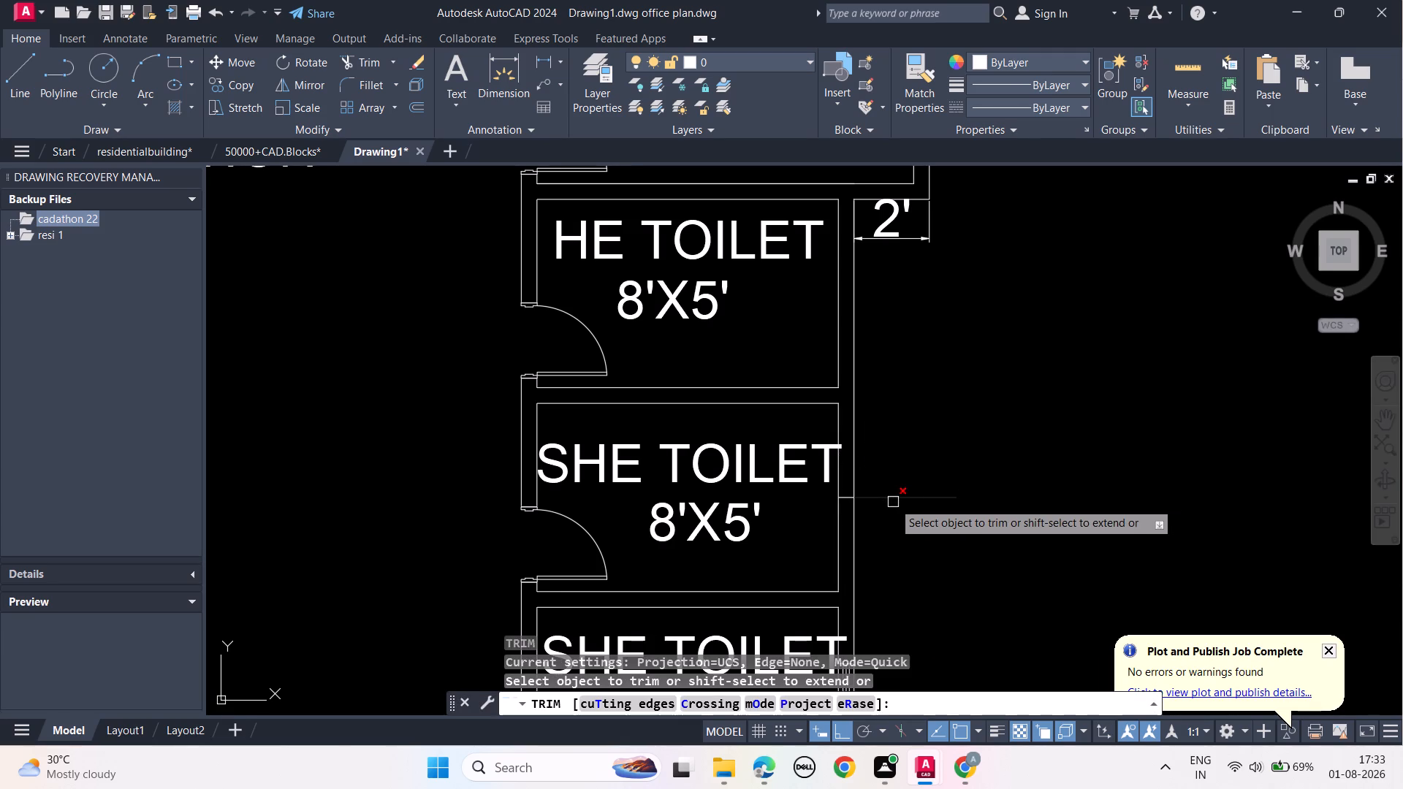
{"action": "left_click", "coordinate": [893, 502]}
{"action": "key", "text": "Escape"}
{"action": "key", "text": "Escape"}
{"action": "key", "text": "Escape"}
{"action": "key", "text": "Escape"}
{"action": "key", "text": "Escape"}
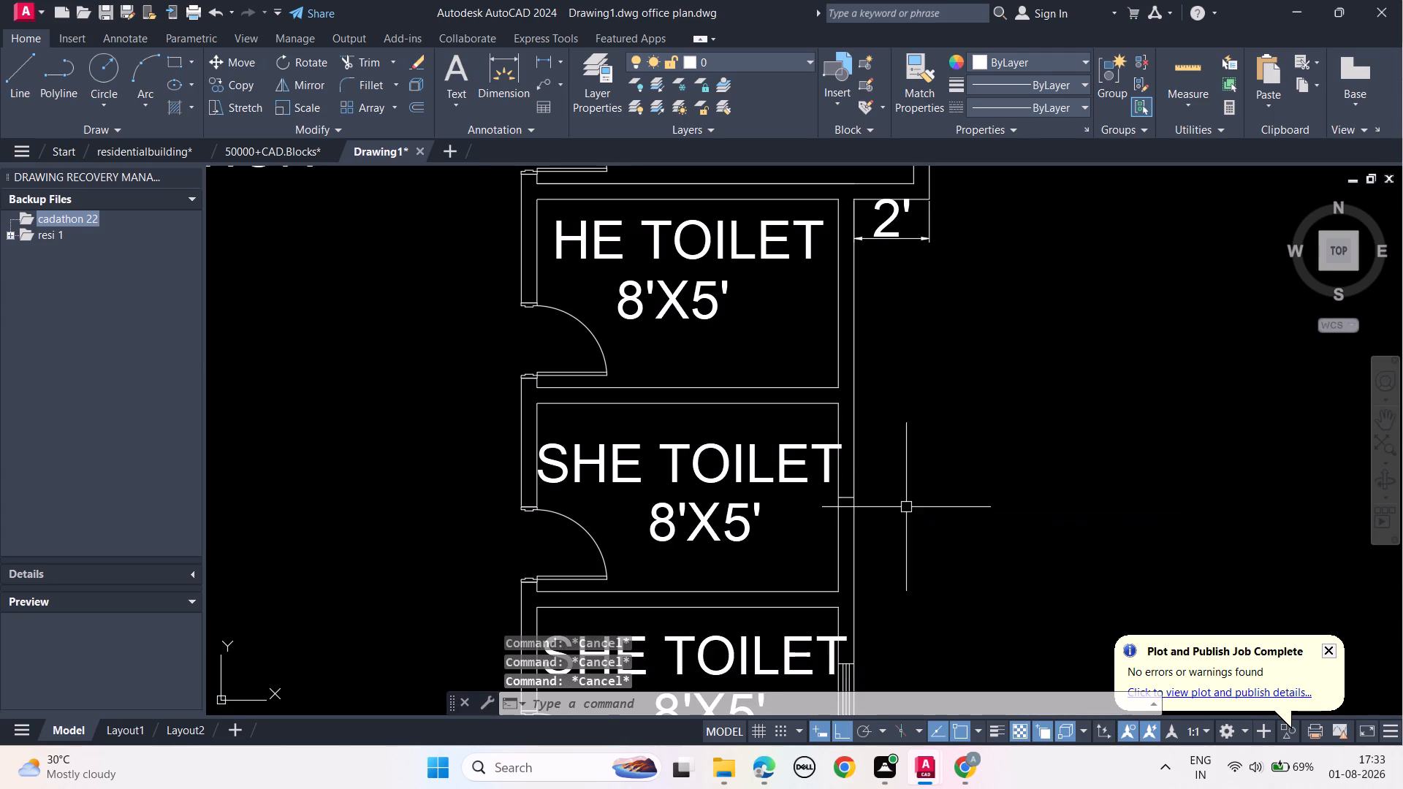
Offset the horizontal line across the northern SHE TOILET's east wall 1' to the north and 1' to the south.
{"action": "scroll", "coordinate": [906, 507], "scroll_direction": "up", "scroll_amount": 2}
{"action": "middle_click_drag", "start_coordinate": [865, 572], "coordinate": [943, 552]}
{"action": "scroll", "coordinate": [941, 566], "scroll_direction": "up", "scroll_amount": 1}
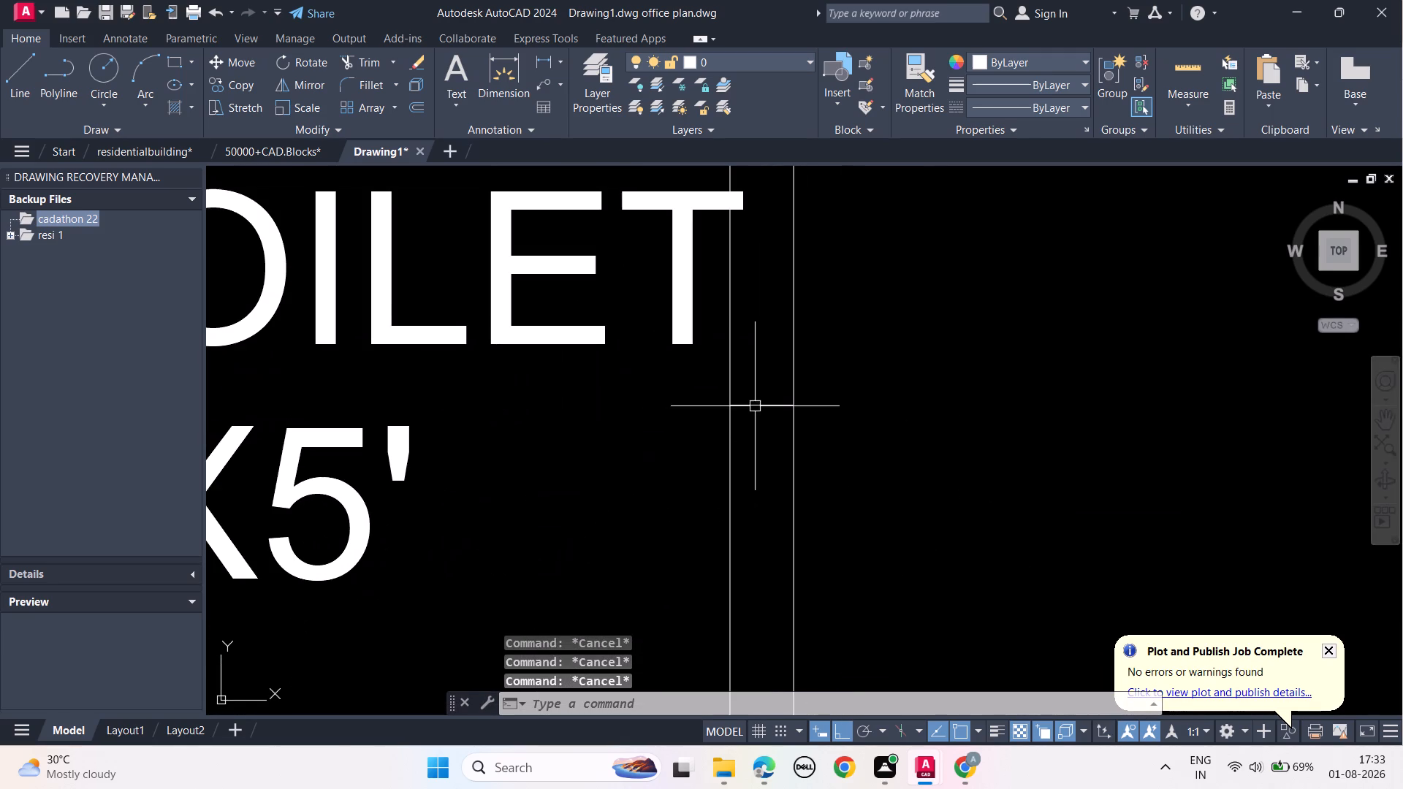
{"action": "left_click", "coordinate": [755, 406]}
{"action": "scroll", "coordinate": [769, 413], "scroll_direction": "down", "scroll_amount": 2}
{"action": "key", "text": "o"}
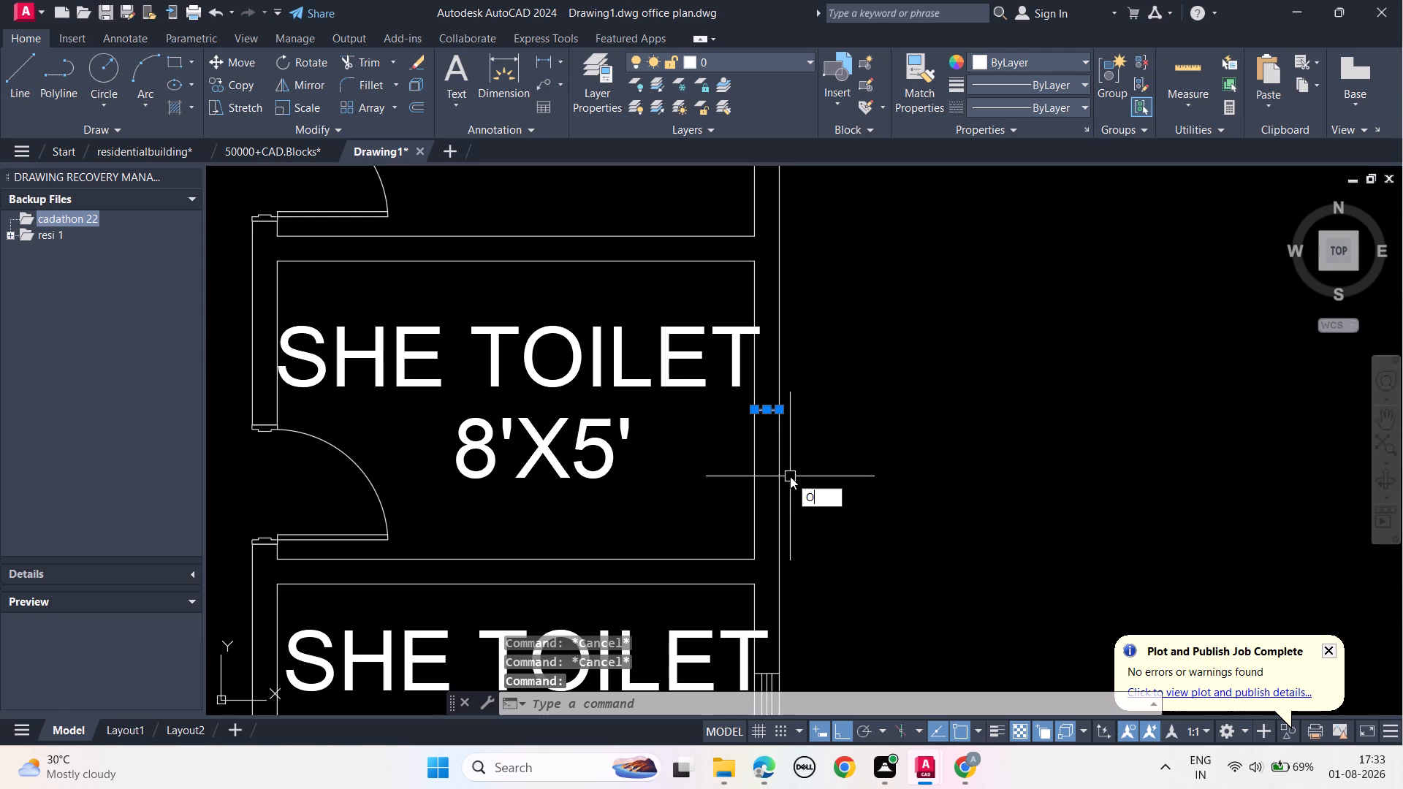
{"action": "type", "text": "FF"}
{"action": "left_click", "coordinate": [849, 516]}
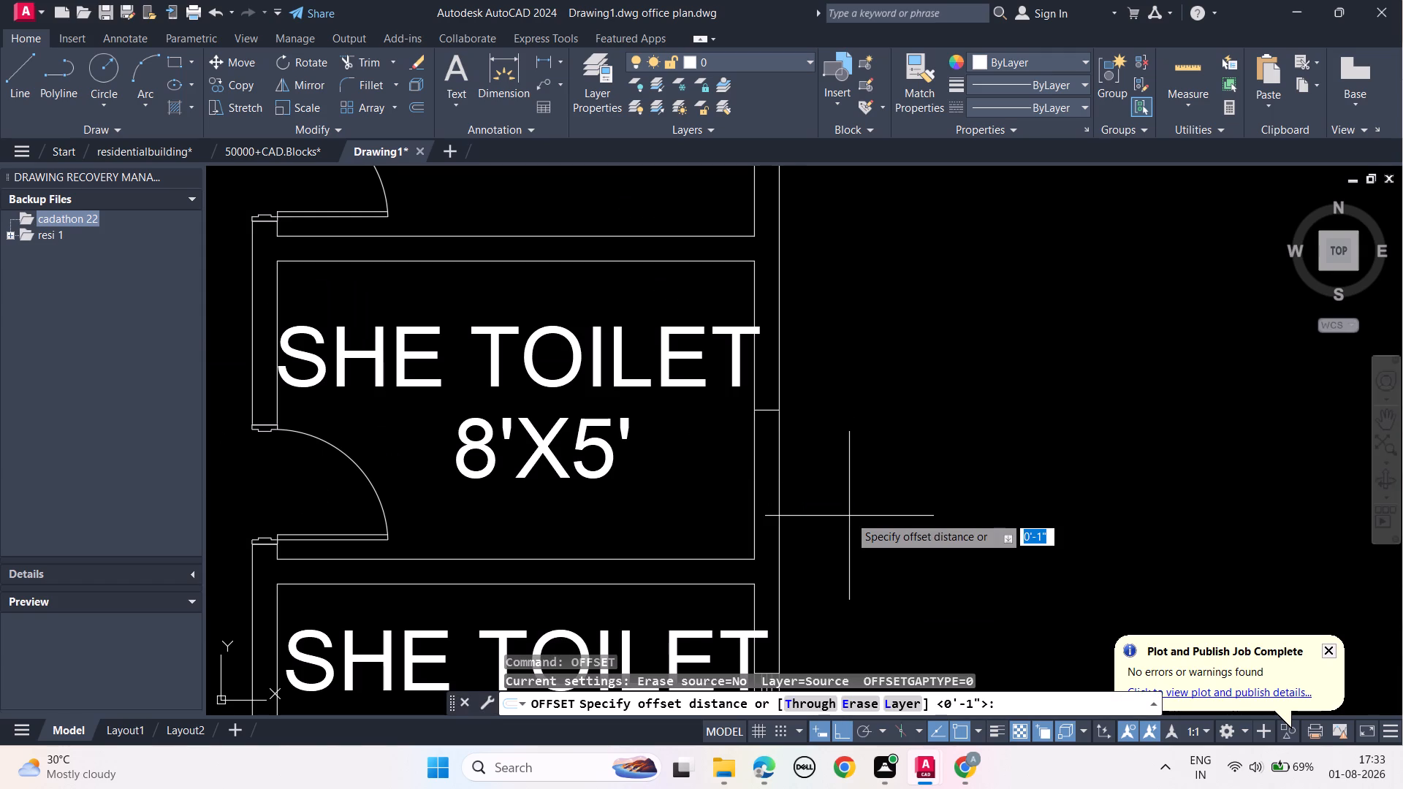
{"action": "type", "text": "1'"}
{"action": "key", "text": "Return"}
{"action": "left_click", "coordinate": [860, 327]}
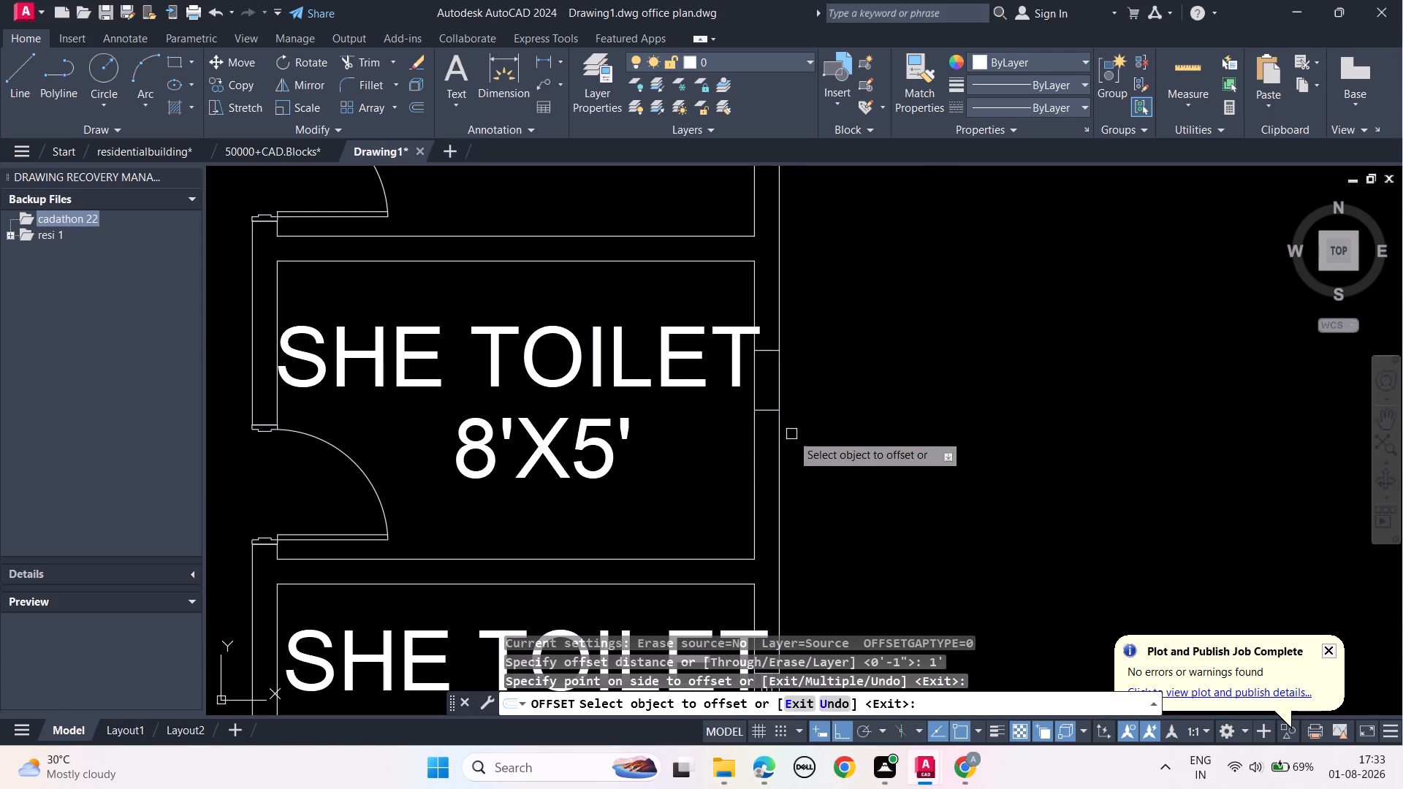
{"action": "left_click", "coordinate": [763, 408]}
{"action": "left_click", "coordinate": [754, 459]}
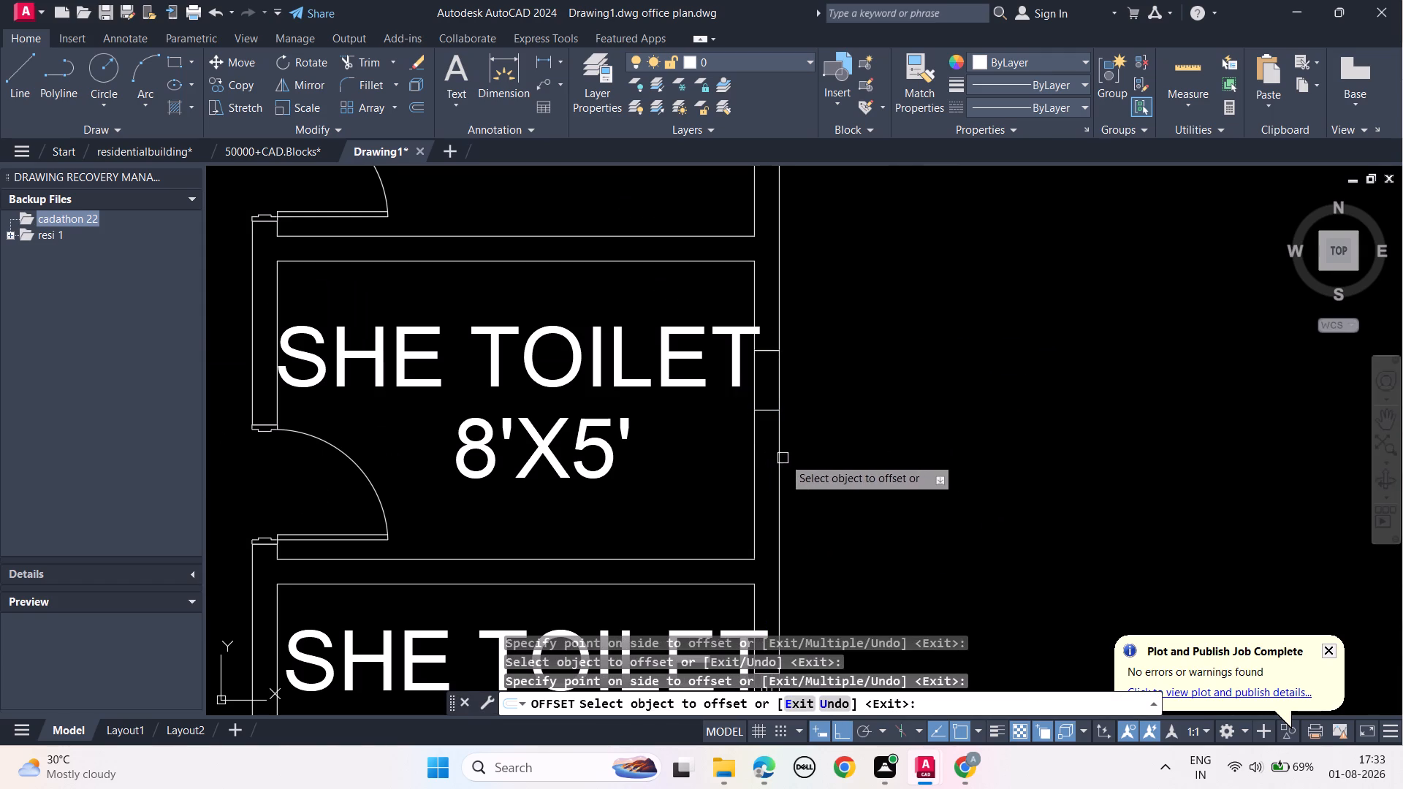
{"action": "left_click", "coordinate": [766, 411]}
{"action": "left_click", "coordinate": [767, 448]}
{"action": "key", "text": "Escape"}
{"action": "key", "text": "Escape"}
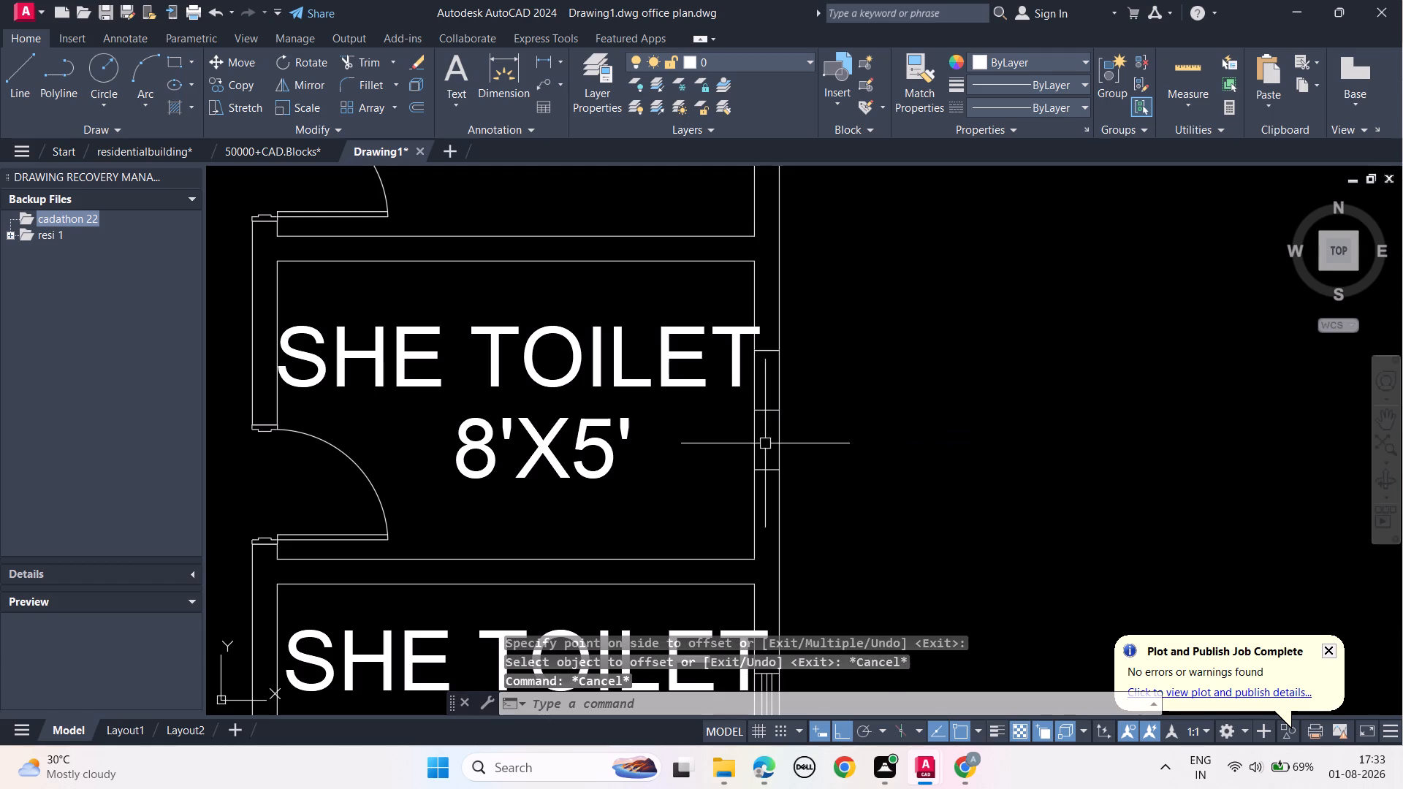
{"action": "key", "text": "Escape"}
Delete the middle horizontal line between the two jamb lines in the northern SHE TOILET's east wall.
{"action": "left_click", "coordinate": [766, 416]}
{"action": "left_click", "coordinate": [766, 411]}
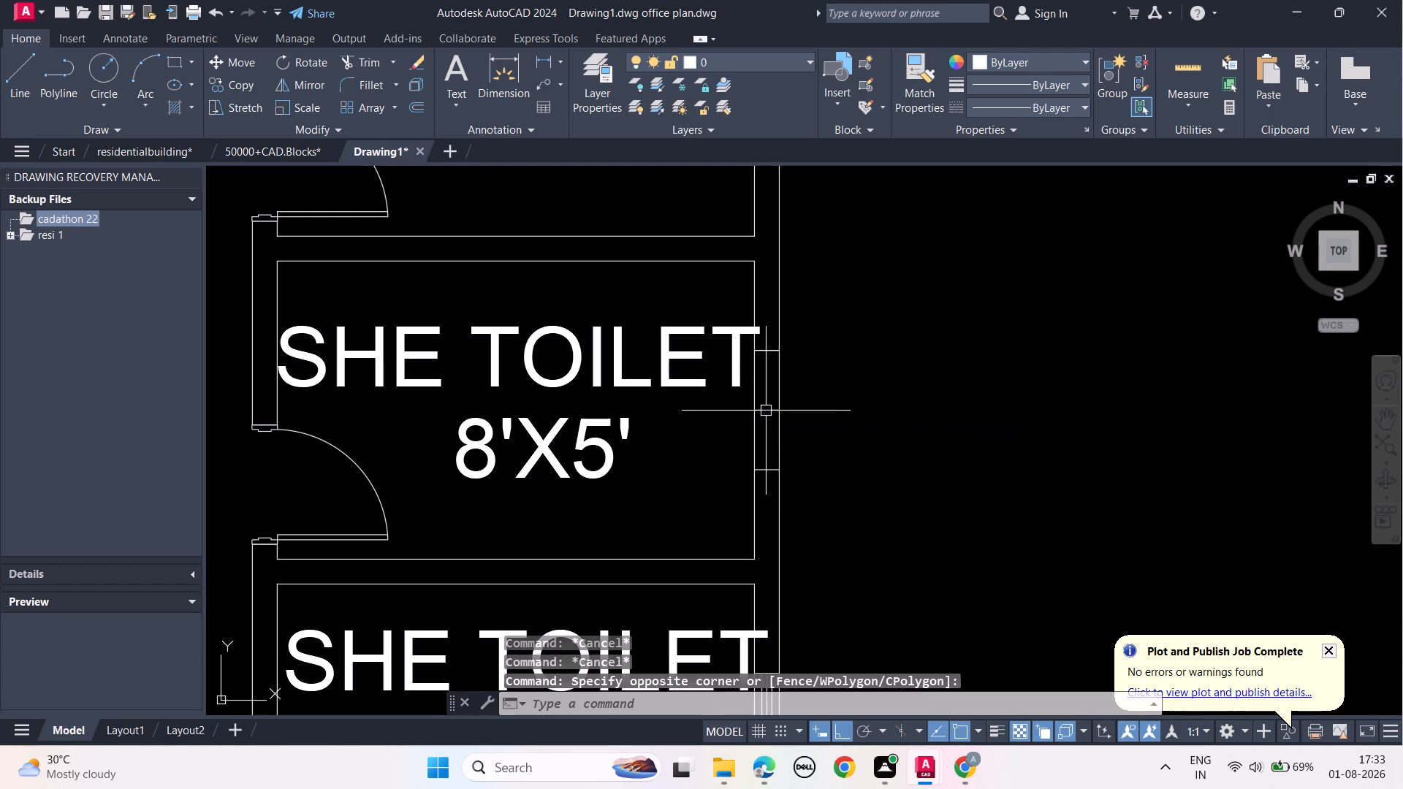
{"action": "left_click", "coordinate": [766, 411]}
{"action": "key", "text": "Delete"}
Draw a vertical line between the midpoints of the two jamb lines in the northern SHE TOILET's east wall.
{"action": "type", "text": "L"}
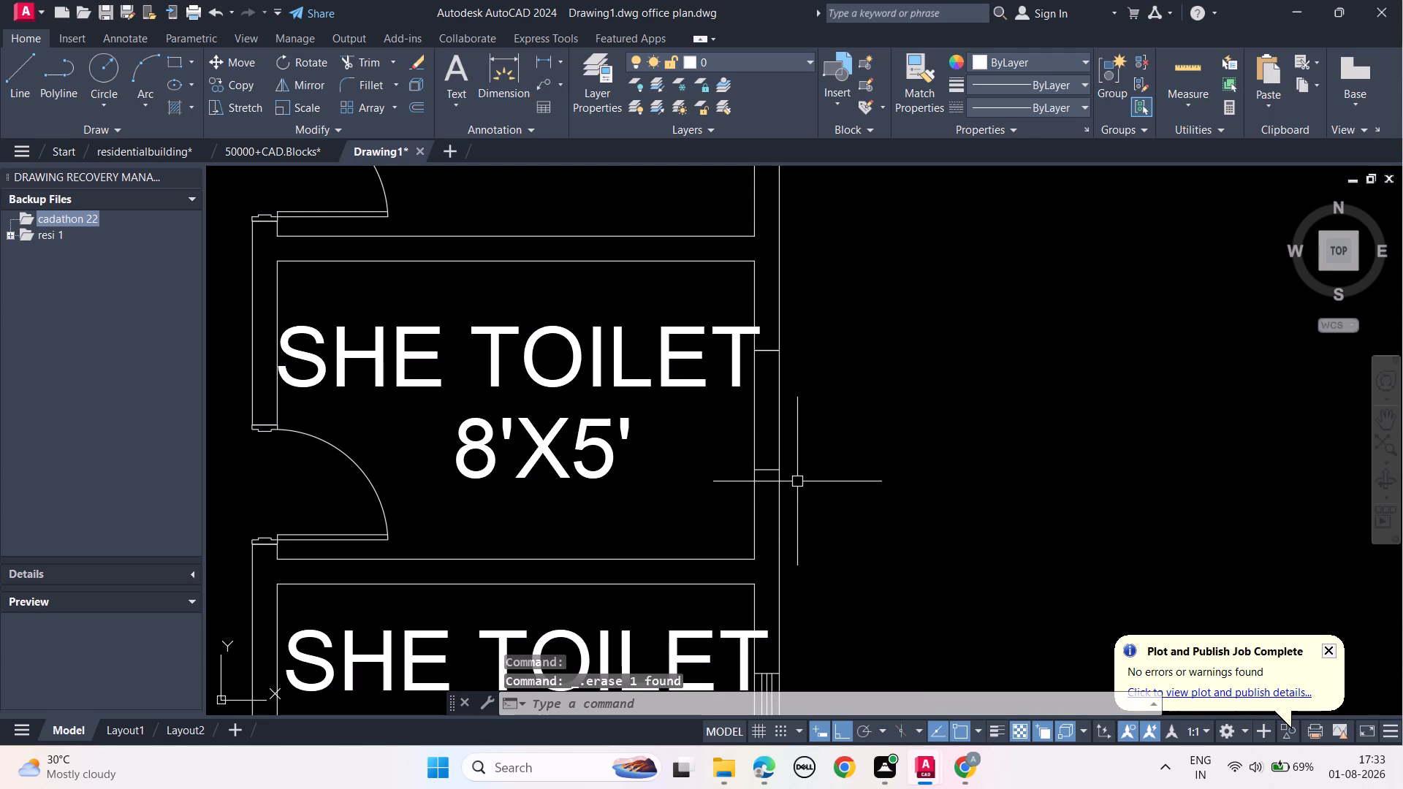
{"action": "key", "text": "space"}
{"action": "left_click", "coordinate": [763, 467]}
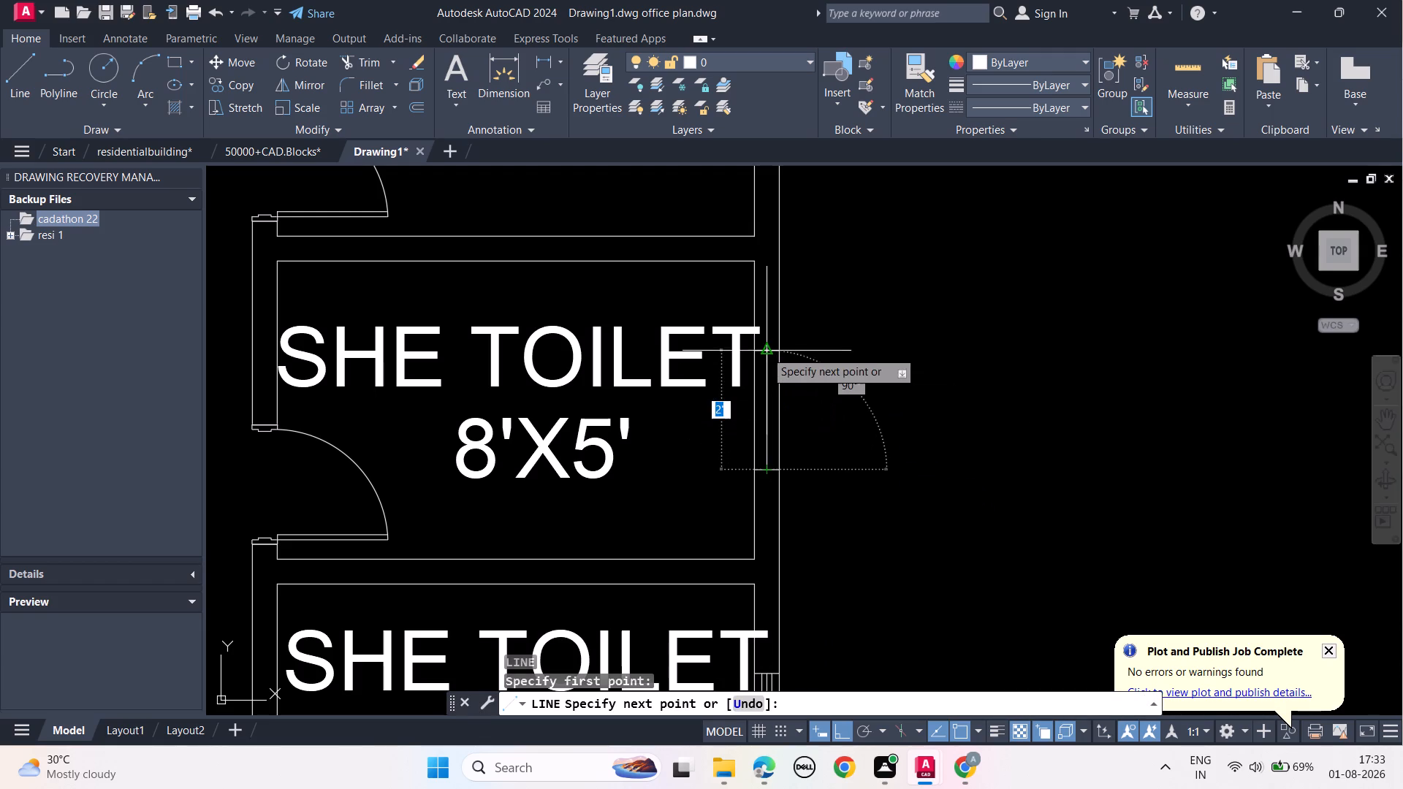
{"action": "left_click", "coordinate": [765, 348]}
{"action": "key", "text": "Escape"}
{"action": "key", "text": "Escape"}
Offset the northern SHE TOILET window's vertical centre line 1" to the west and 1" to the east.
{"action": "left_click", "coordinate": [767, 392]}
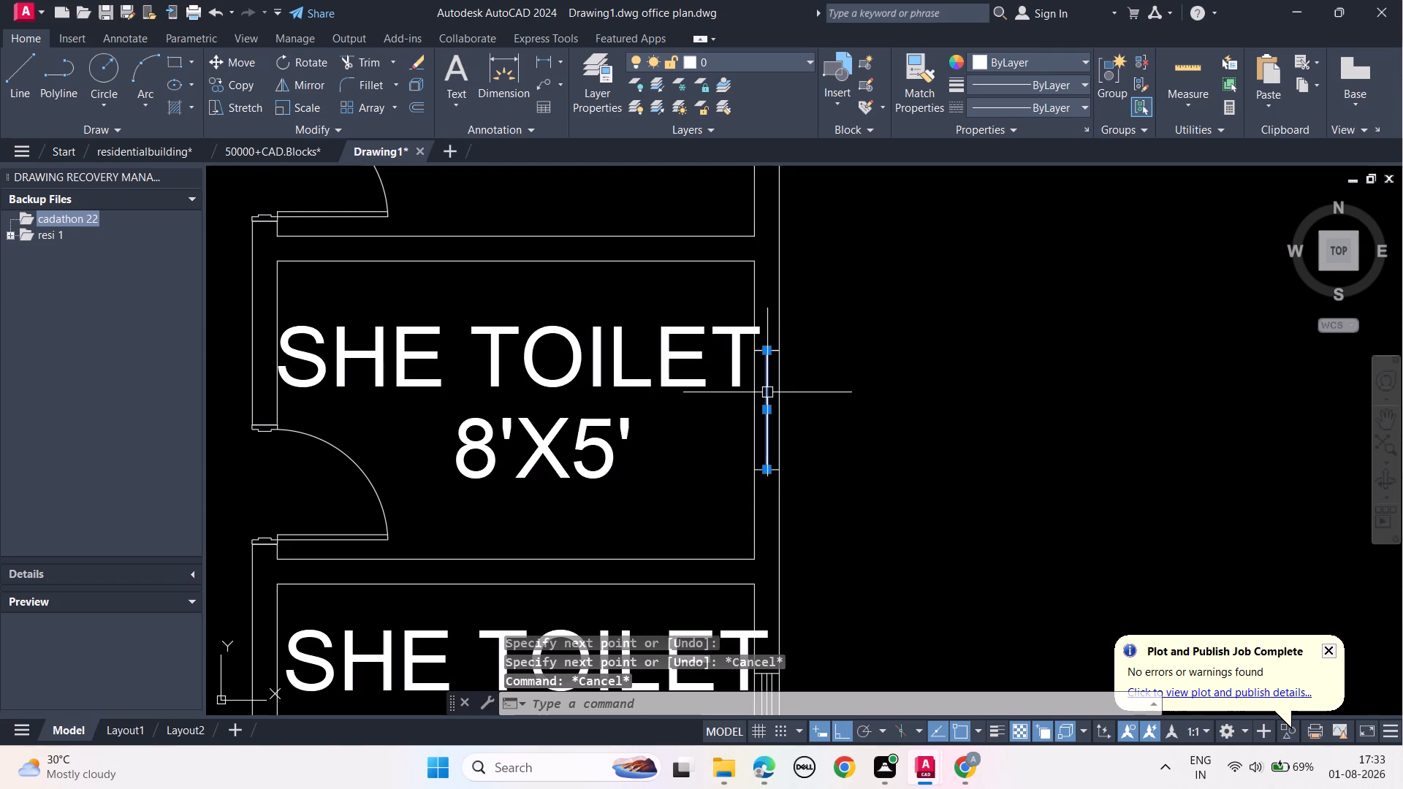
{"action": "key", "text": "o"}
{"action": "type", "text": "FF"}
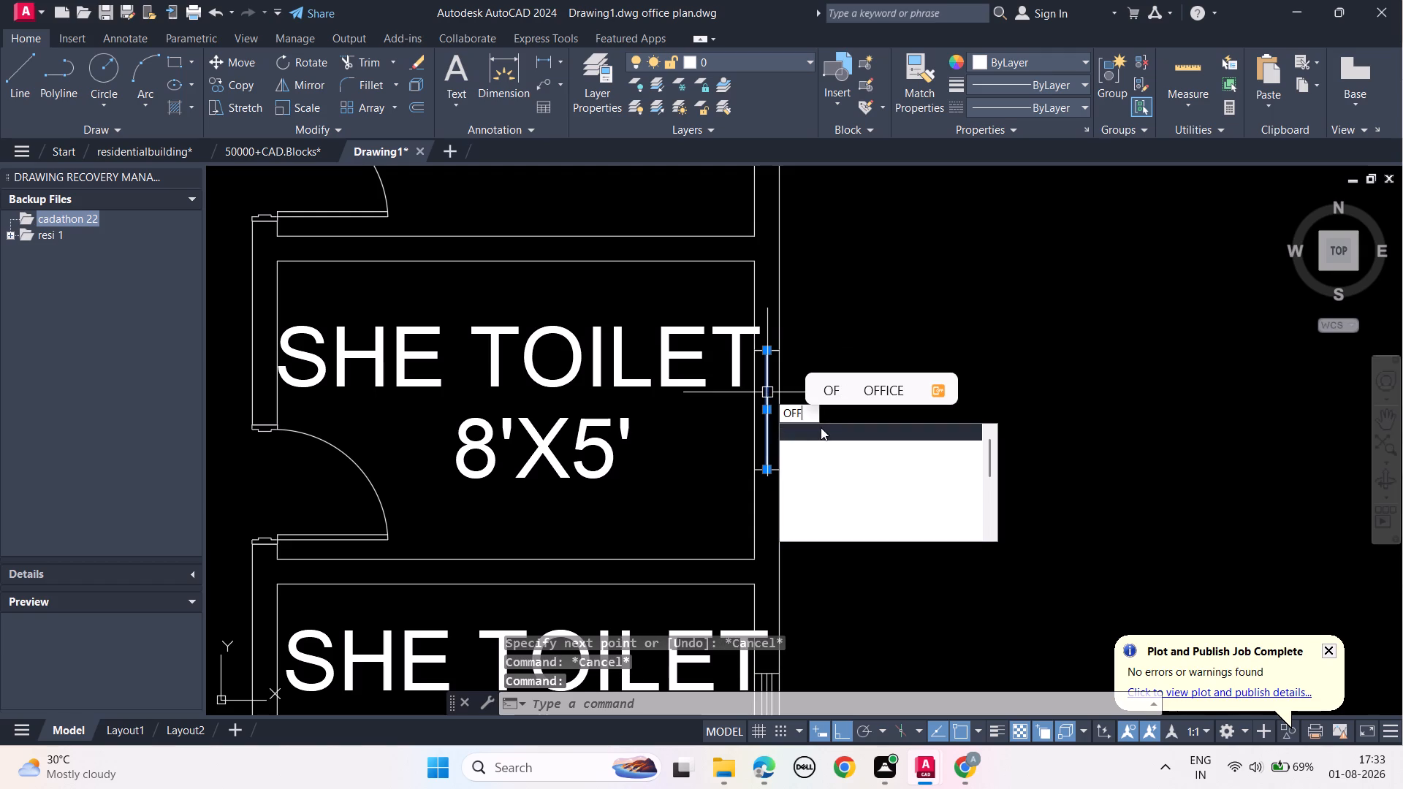
{"action": "left_click", "coordinate": [821, 427]}
{"action": "type", "text": "1\""}
{"action": "key", "text": "Return"}
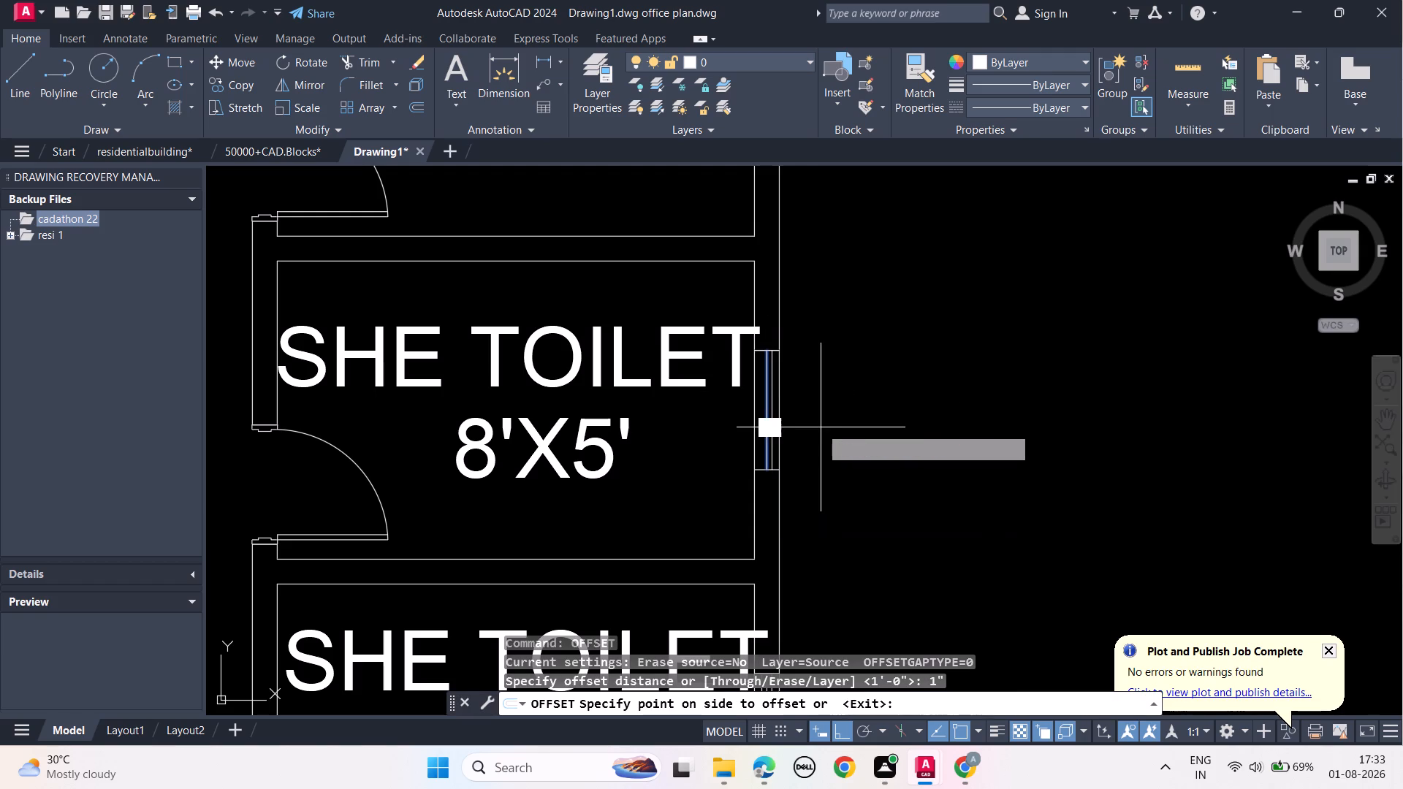
{"action": "scroll", "coordinate": [821, 427], "scroll_direction": "up", "scroll_amount": 2}
{"action": "left_click", "coordinate": [672, 433]}
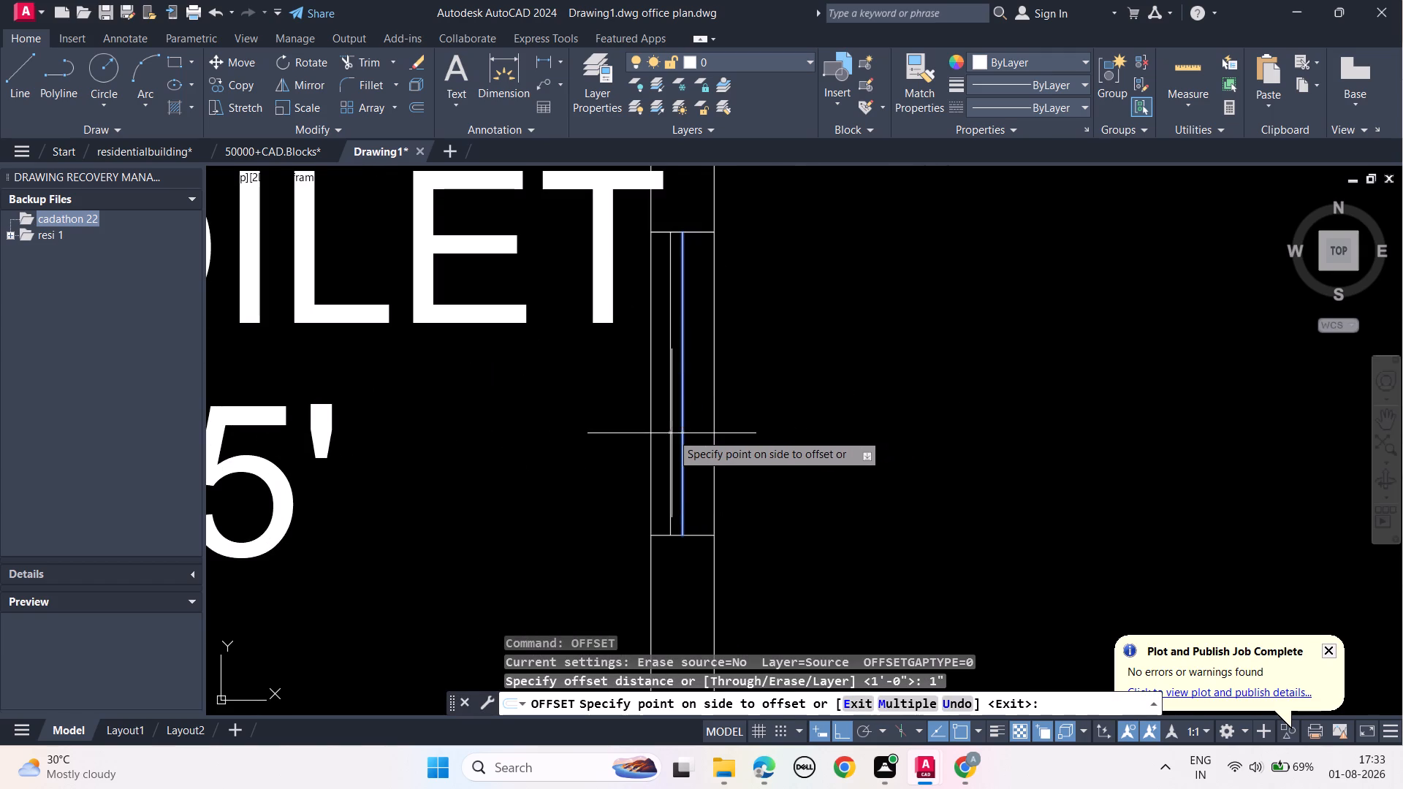
{"action": "left_click", "coordinate": [683, 408]}
{"action": "left_click", "coordinate": [696, 396]}
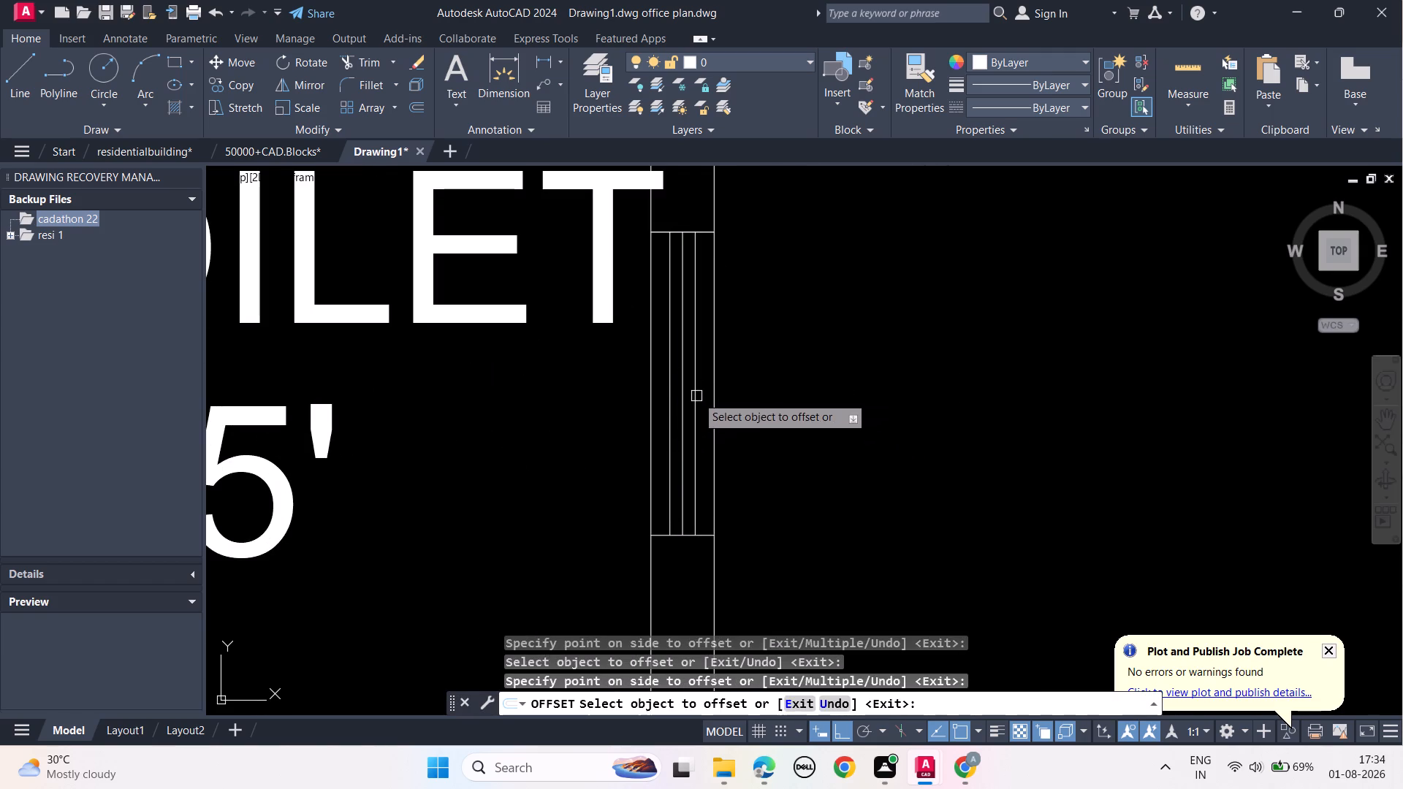
{"action": "key", "text": "Escape"}
{"action": "key", "text": "Escape"}
{"action": "key", "text": "Escape"}
{"action": "key", "text": "Escape"}
Draw a horizontal line eastward across the 8'X5' HE TOILET's east wall, starting at the midpoint of the wall's inner face.
{"action": "scroll", "coordinate": [700, 438], "scroll_direction": "down", "scroll_amount": 3}
{"action": "scroll", "coordinate": [780, 454], "scroll_direction": "down", "scroll_amount": 1}
{"action": "middle_click_drag", "start_coordinate": [840, 412], "coordinate": [859, 500]}
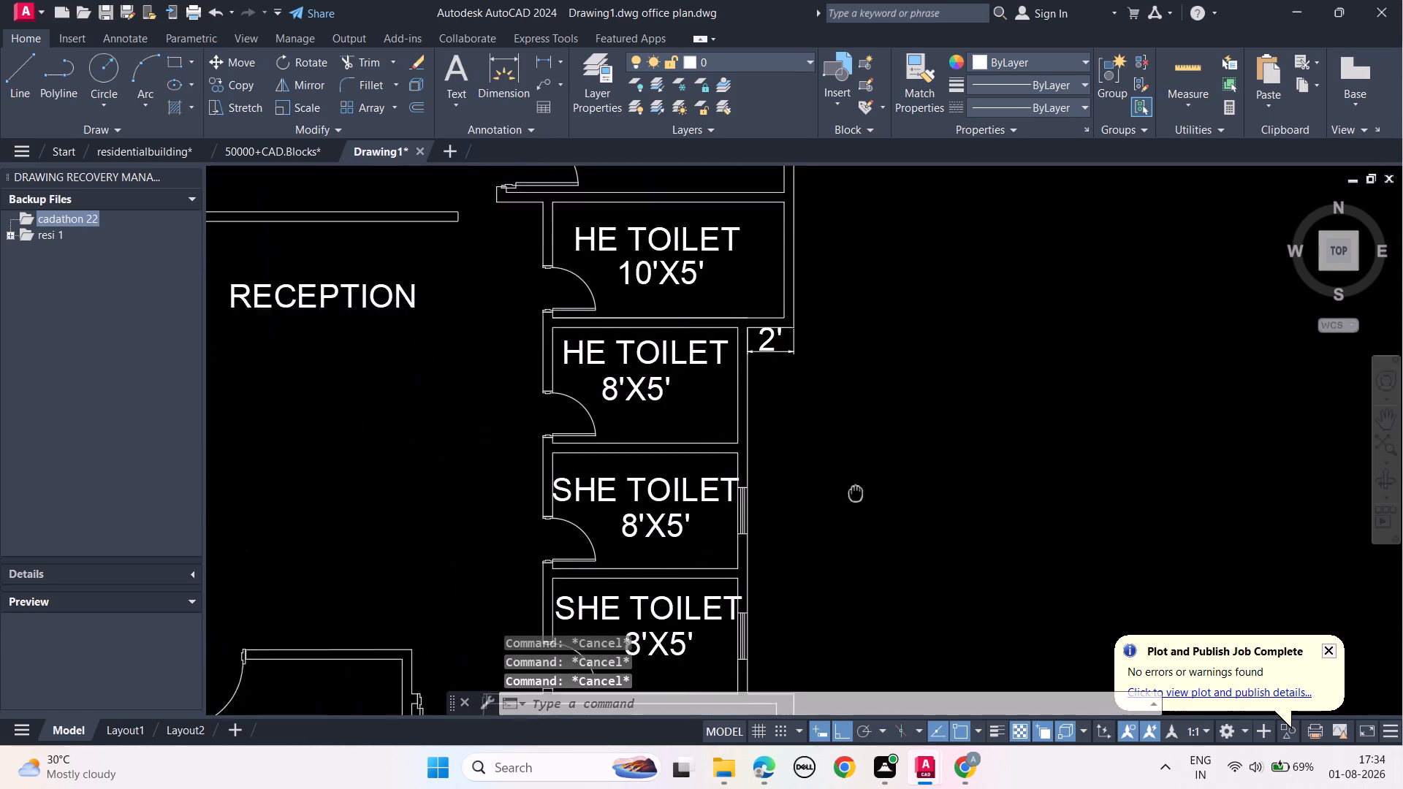
{"action": "middle_click_drag", "start_coordinate": [859, 500], "coordinate": [867, 536]}
{"action": "type", "text": "L"}
{"action": "key", "text": "space"}
{"action": "scroll", "coordinate": [791, 451], "scroll_direction": "up", "scroll_amount": 2}
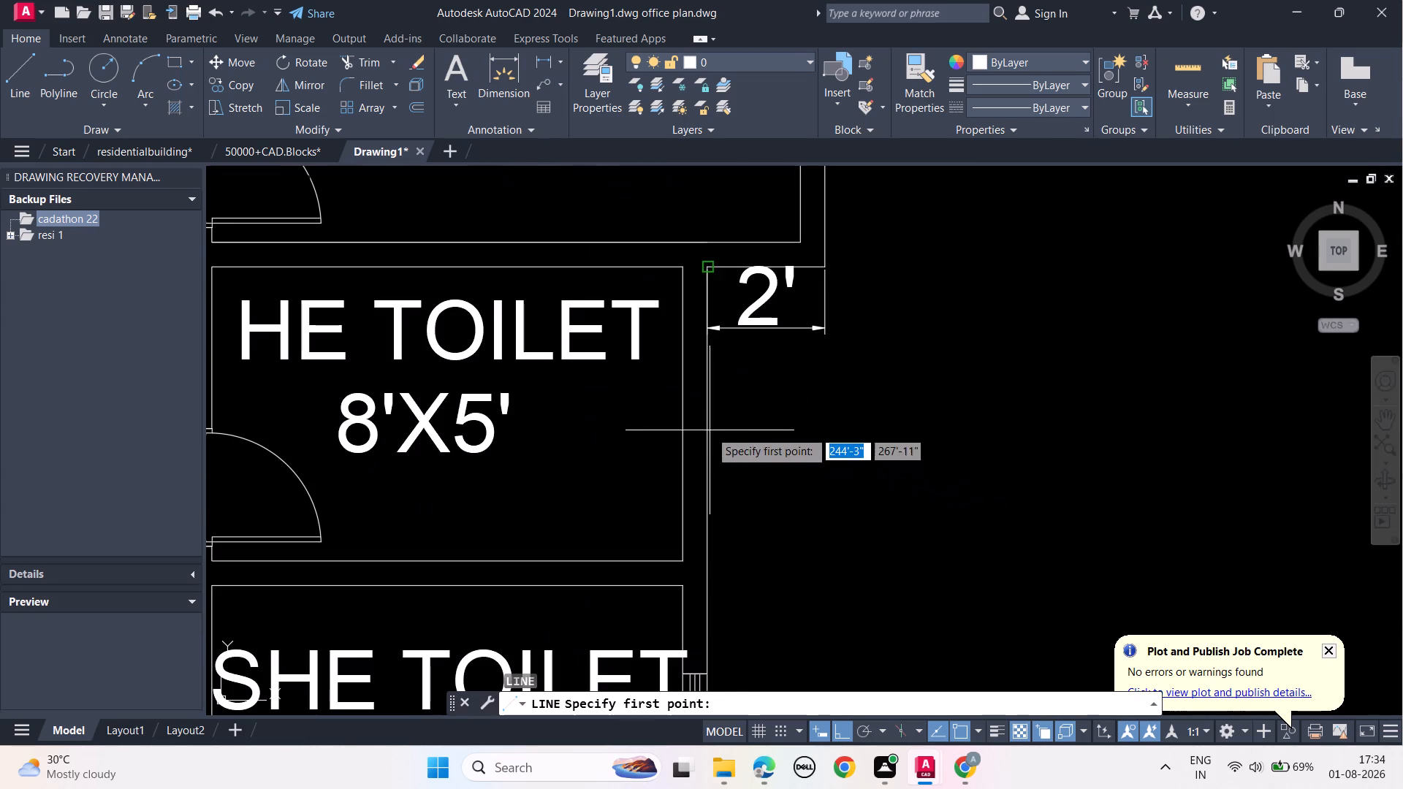
{"action": "left_click", "coordinate": [677, 412]}
{"action": "left_click", "coordinate": [777, 408]}
{"action": "key", "text": "Escape"}
{"action": "key", "text": "Escape"}
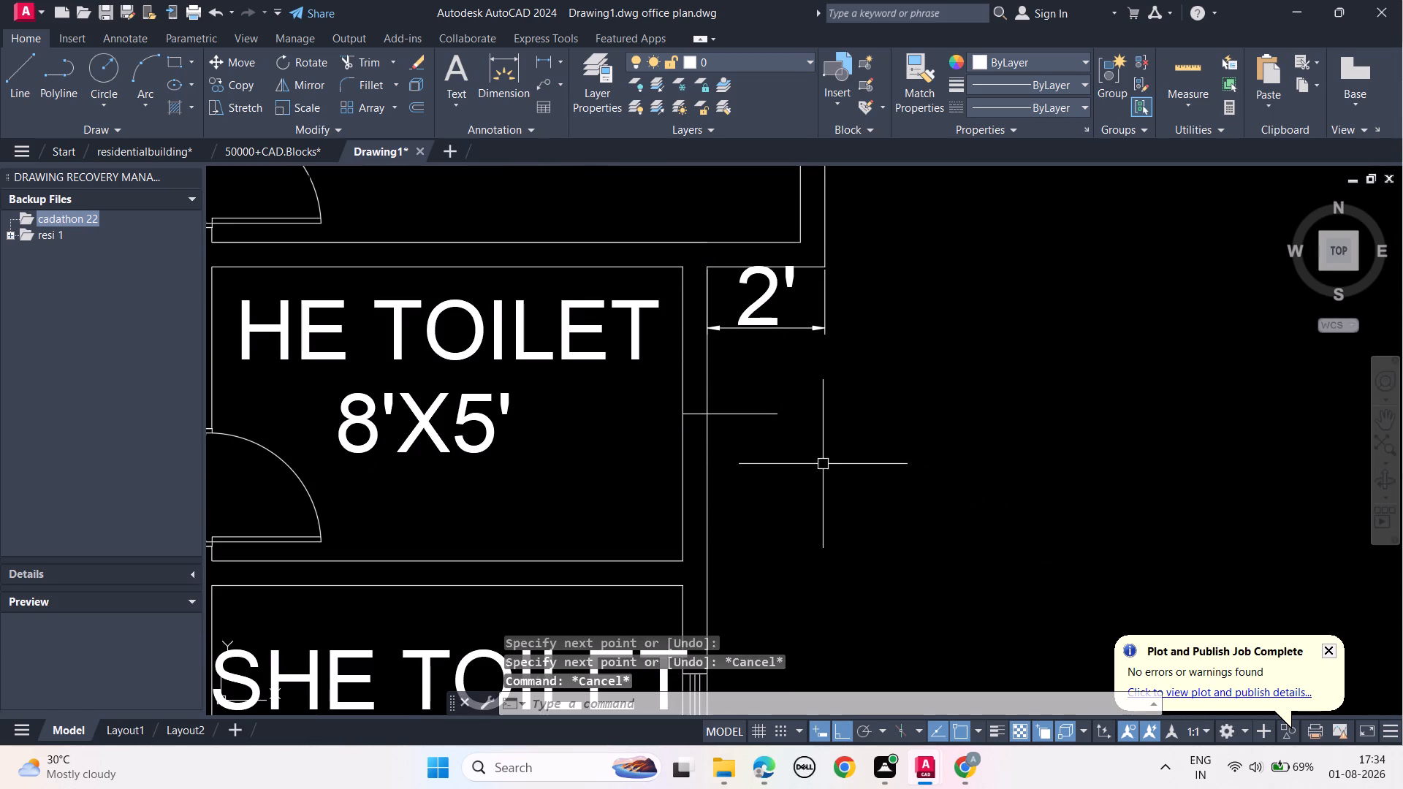
{"action": "key", "text": "Escape"}
{"action": "key", "text": "Escape"}
Trim the end of the horizontal line that extends beyond the outer face of the 8'X5' HE TOILET's east wall.
{"action": "key", "text": "t"}
{"action": "key", "text": "r"}
{"action": "key", "text": "space"}
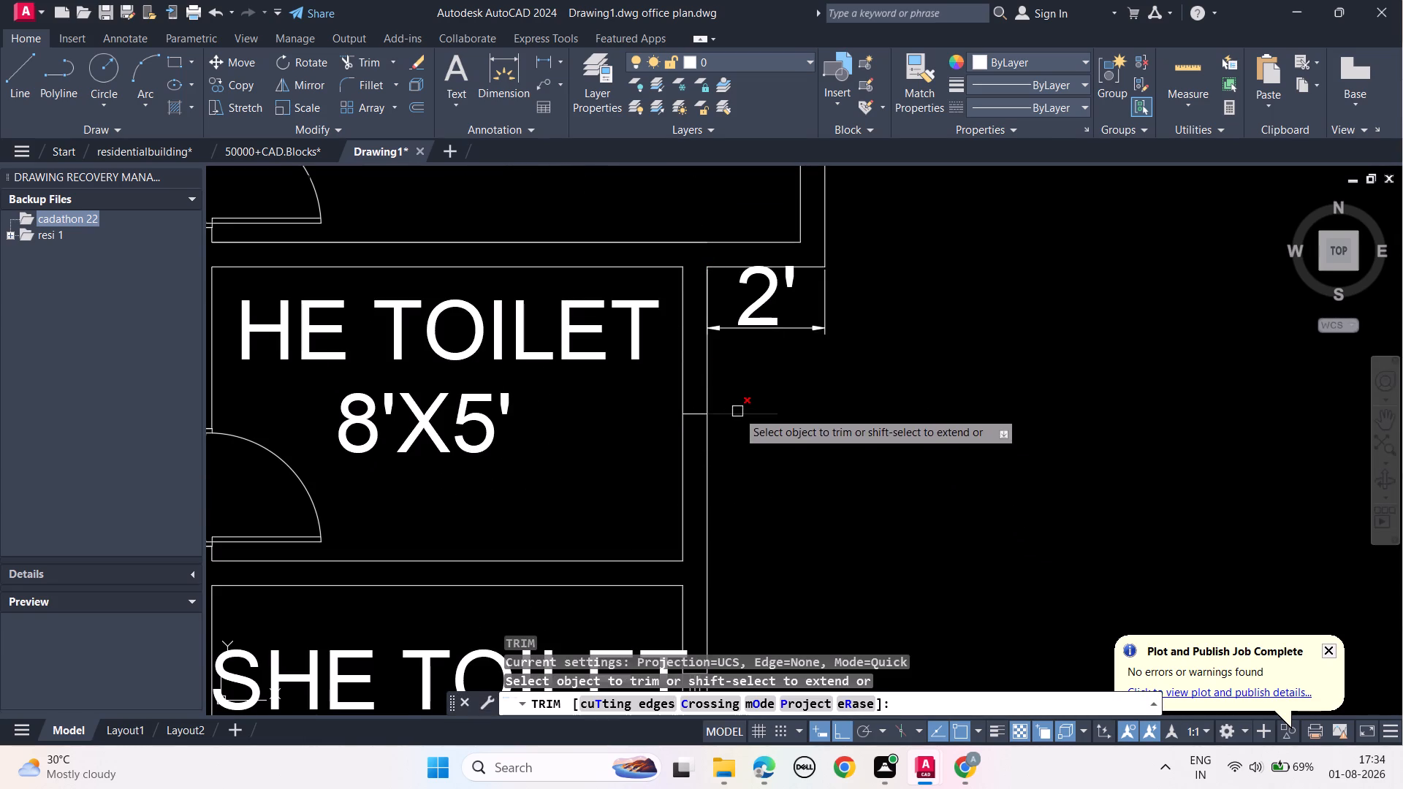
{"action": "left_click", "coordinate": [737, 411]}
{"action": "key", "text": "Escape"}
{"action": "key", "text": "Escape"}
{"action": "key", "text": "Escape"}
{"action": "key", "text": "Escape"}
Offset the horizontal line across the 8'X5' HE TOILET's east wall 1' to the north and 1' to the south.
{"action": "left_click", "coordinate": [701, 416]}
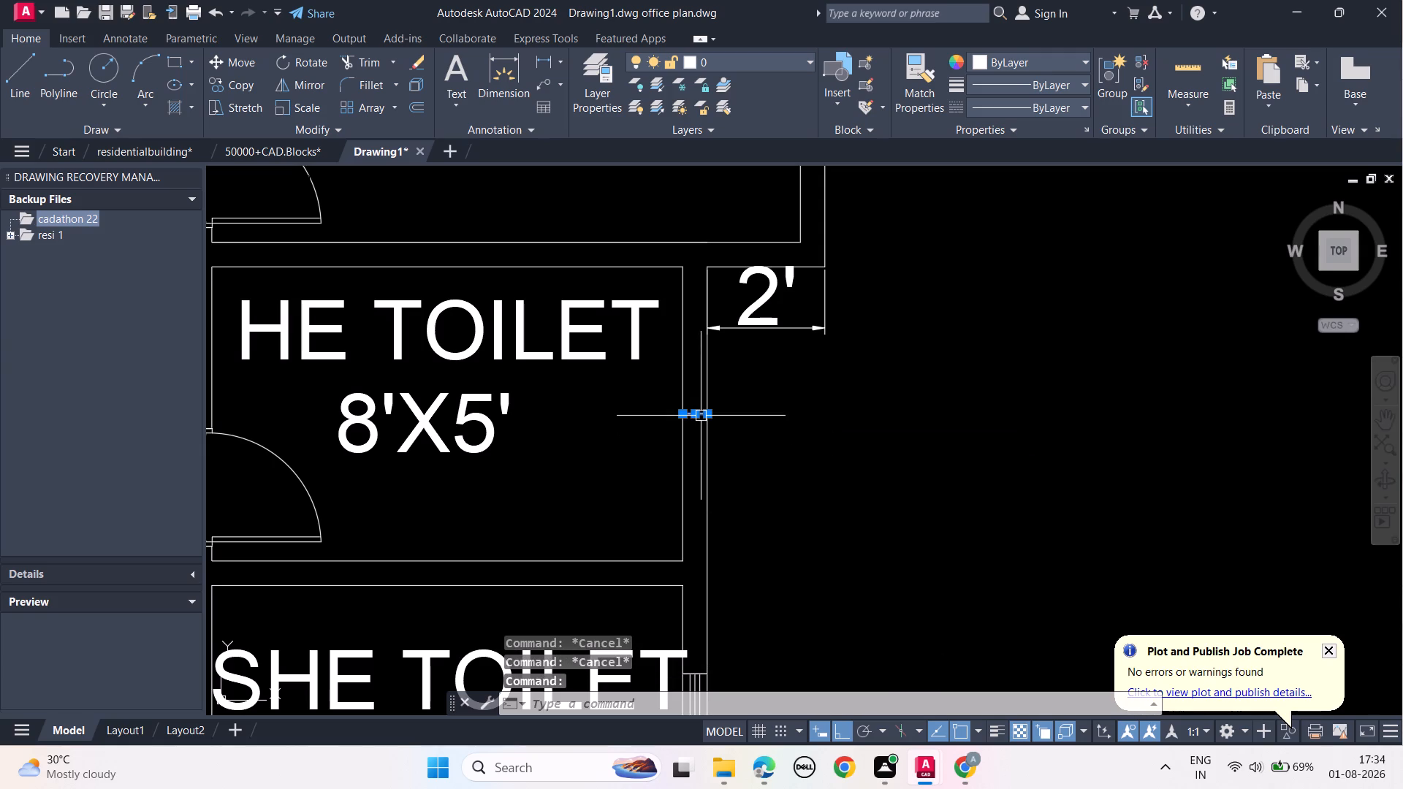
{"action": "key", "text": "o"}
{"action": "type", "text": "FF"}
{"action": "left_click", "coordinate": [751, 454]}
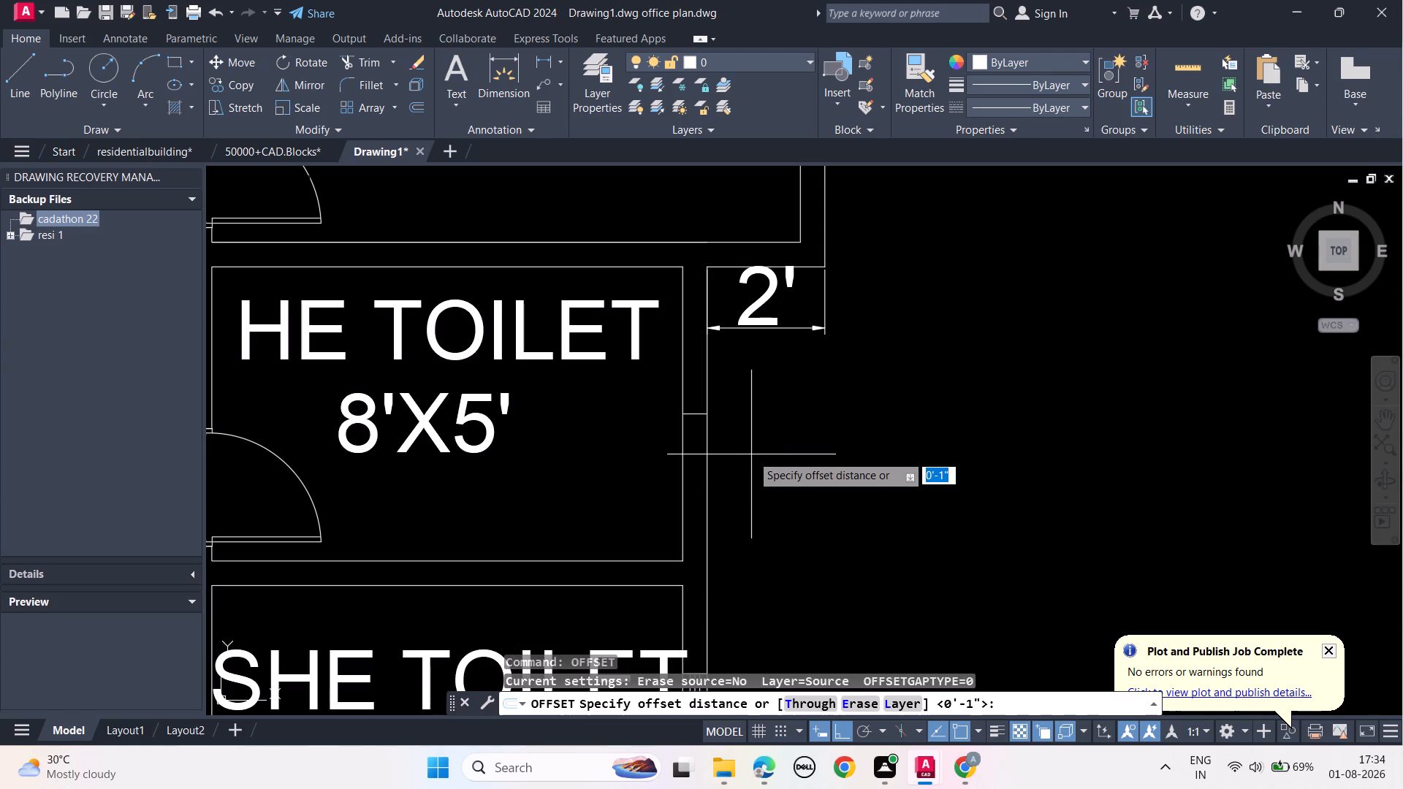
{"action": "type", "text": "1'"}
{"action": "key", "text": "Return"}
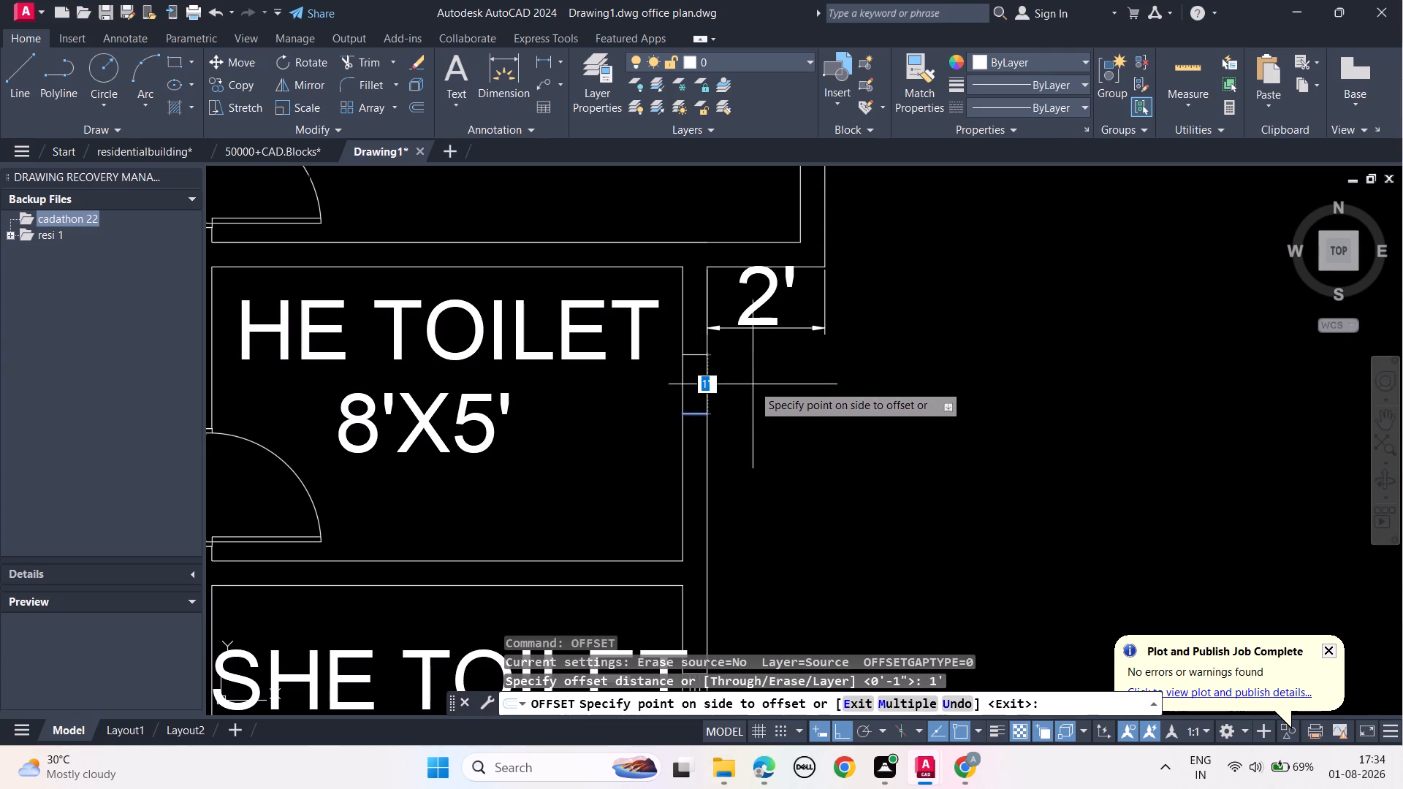
{"action": "left_click", "coordinate": [752, 383]}
{"action": "left_click", "coordinate": [695, 416]}
{"action": "left_click", "coordinate": [695, 451]}
{"action": "key", "text": "Escape"}
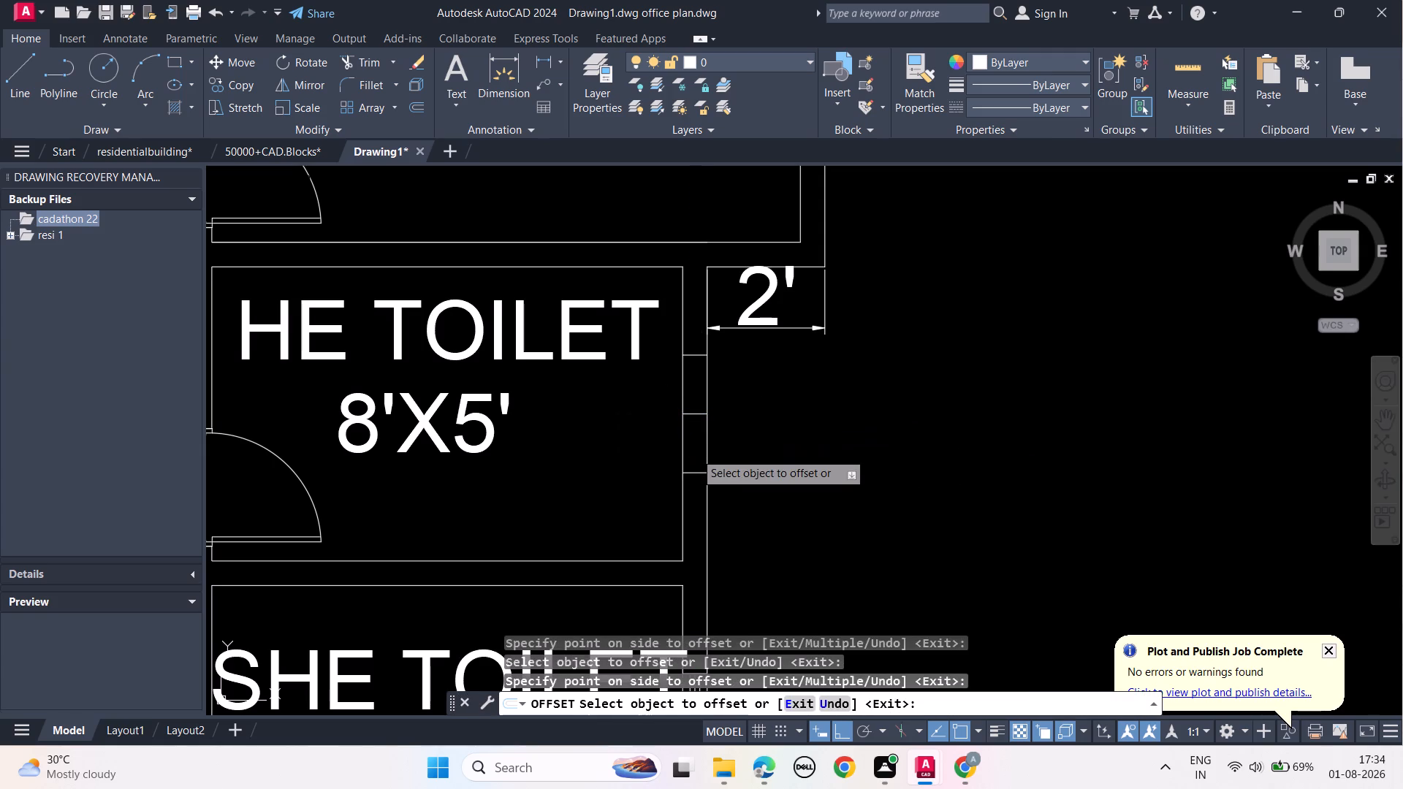
{"action": "key", "text": "Escape"}
Delete the middle horizontal line between the two jamb lines in the 8'X5' HE TOILET's east wall.
{"action": "left_click", "coordinate": [696, 418]}
{"action": "key", "text": "Delete"}
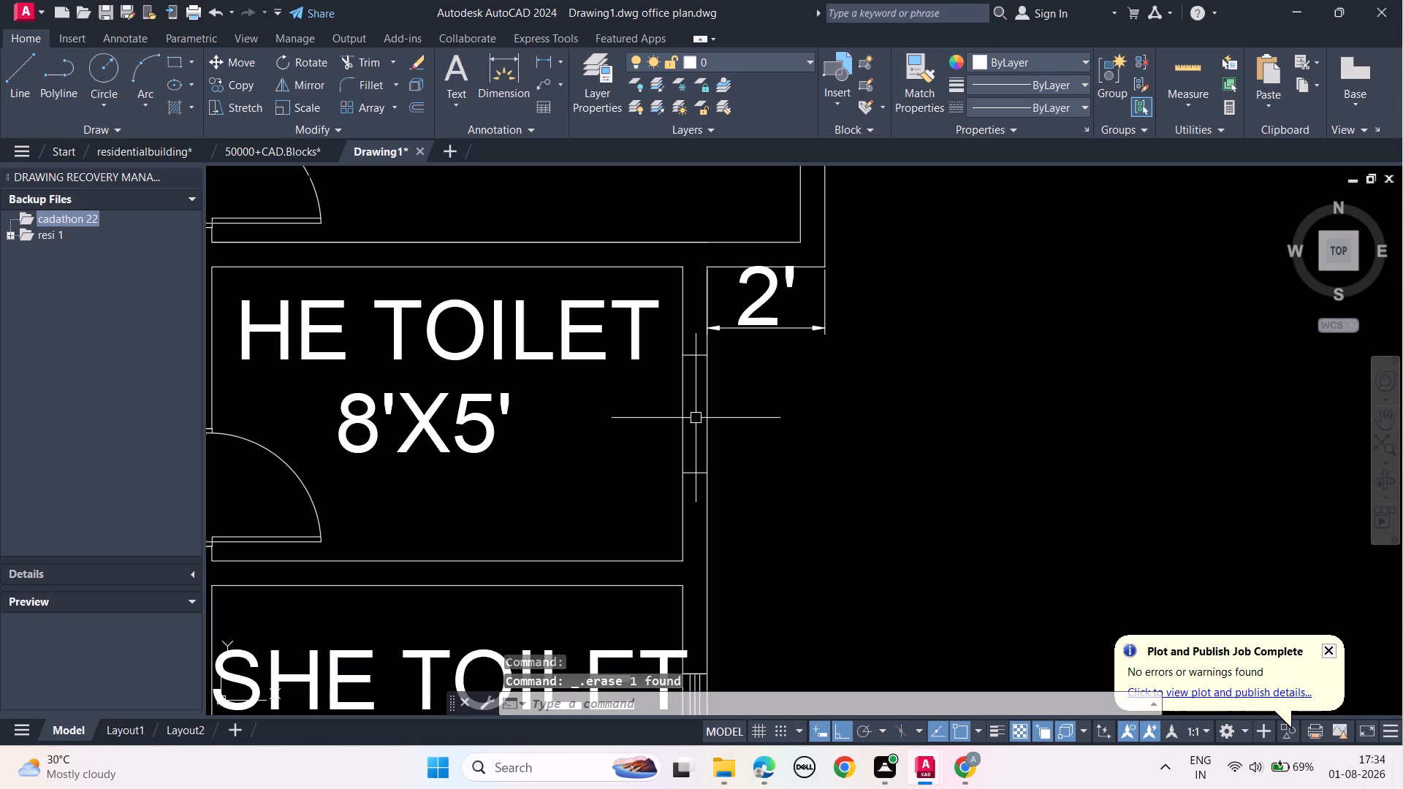
Draw a vertical line between the midpoints of the two jamb lines in the 8'X5' HE TOILET's east wall.
{"action": "type", "text": "L"}
{"action": "key", "text": "space"}
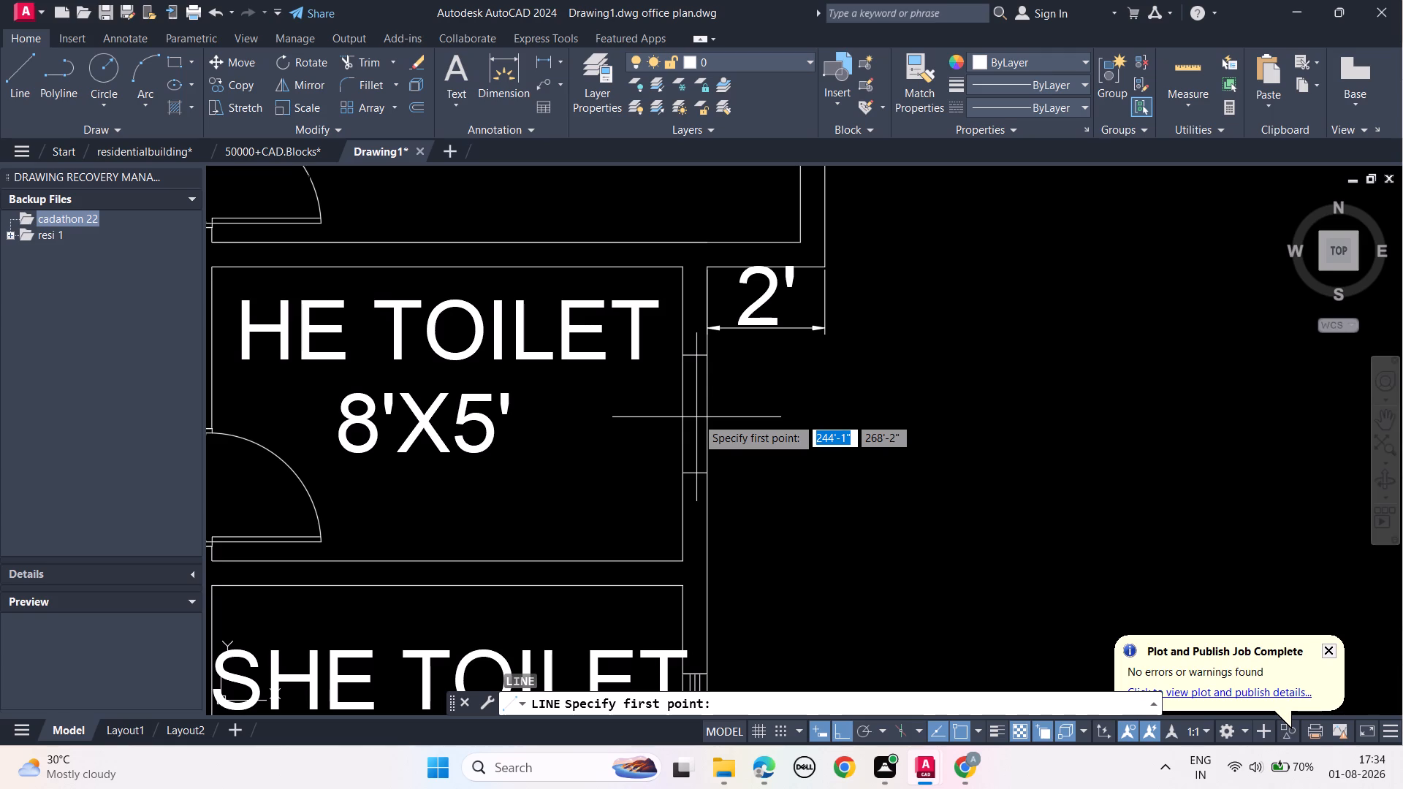
{"action": "left_click", "coordinate": [695, 474]}
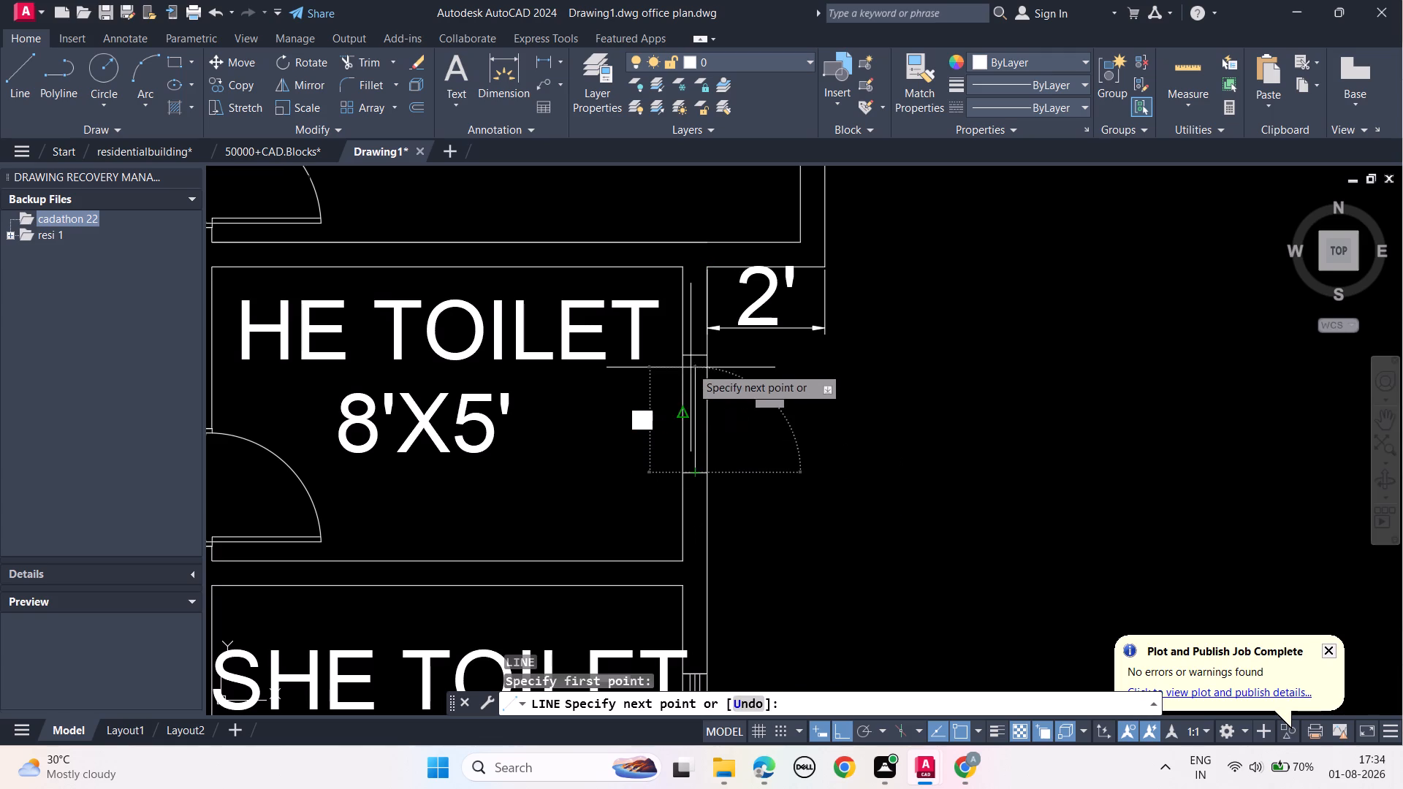
{"action": "left_click", "coordinate": [693, 359]}
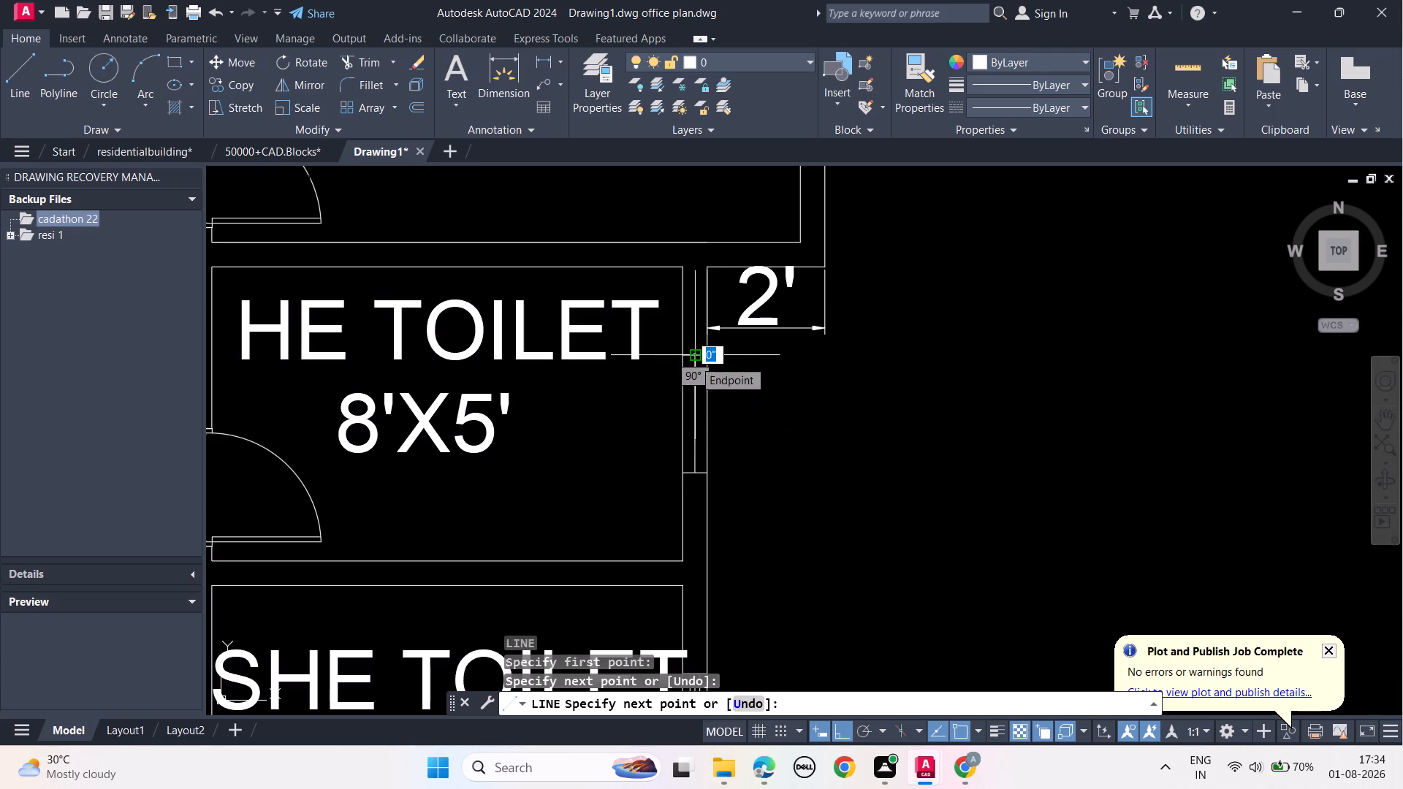
{"action": "key", "text": "Escape"}
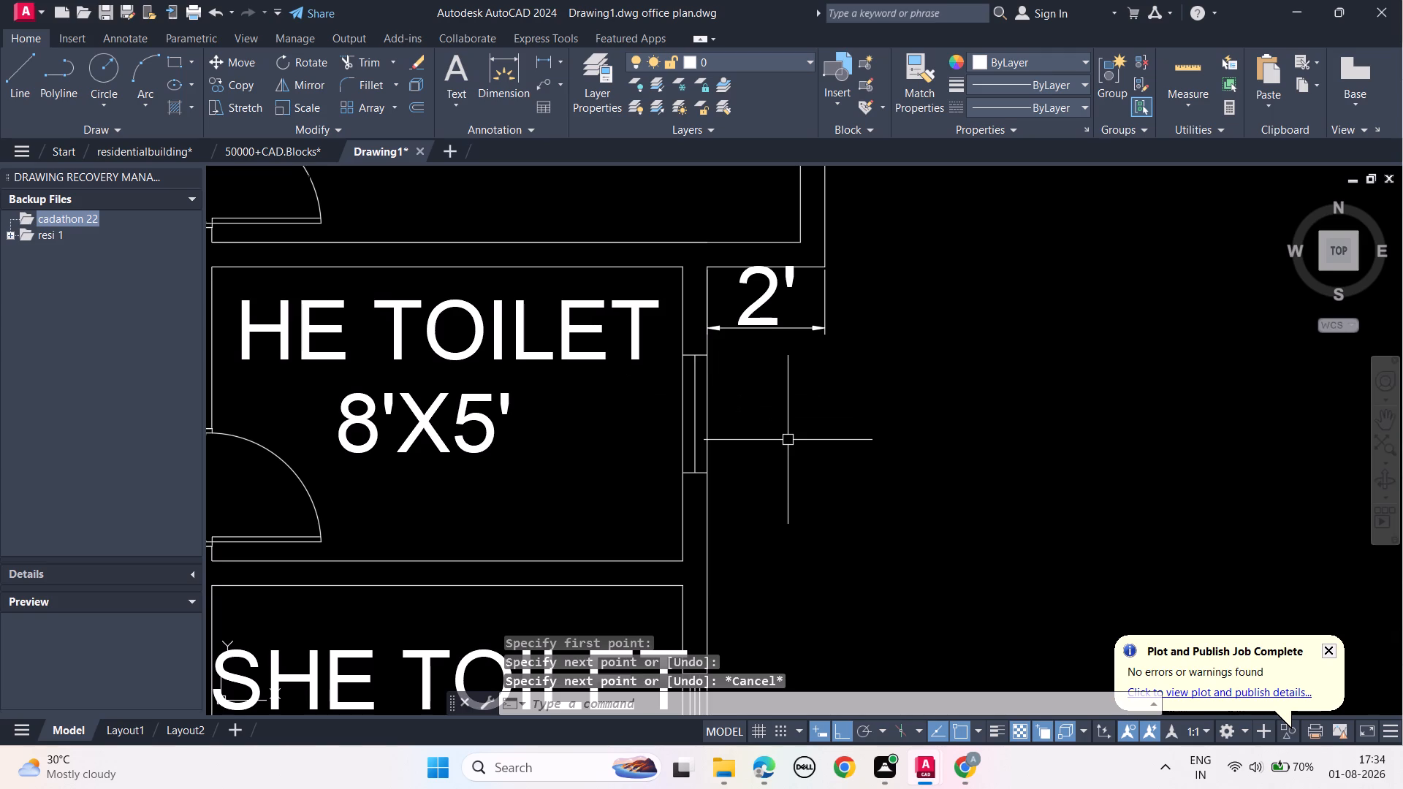
Offset the 8'X5' HE TOILET window's vertical centre line 1" to the west and try the same offset to the east.
{"action": "scroll", "coordinate": [726, 417], "scroll_direction": "up", "scroll_amount": 2}
{"action": "left_click", "coordinate": [642, 406]}
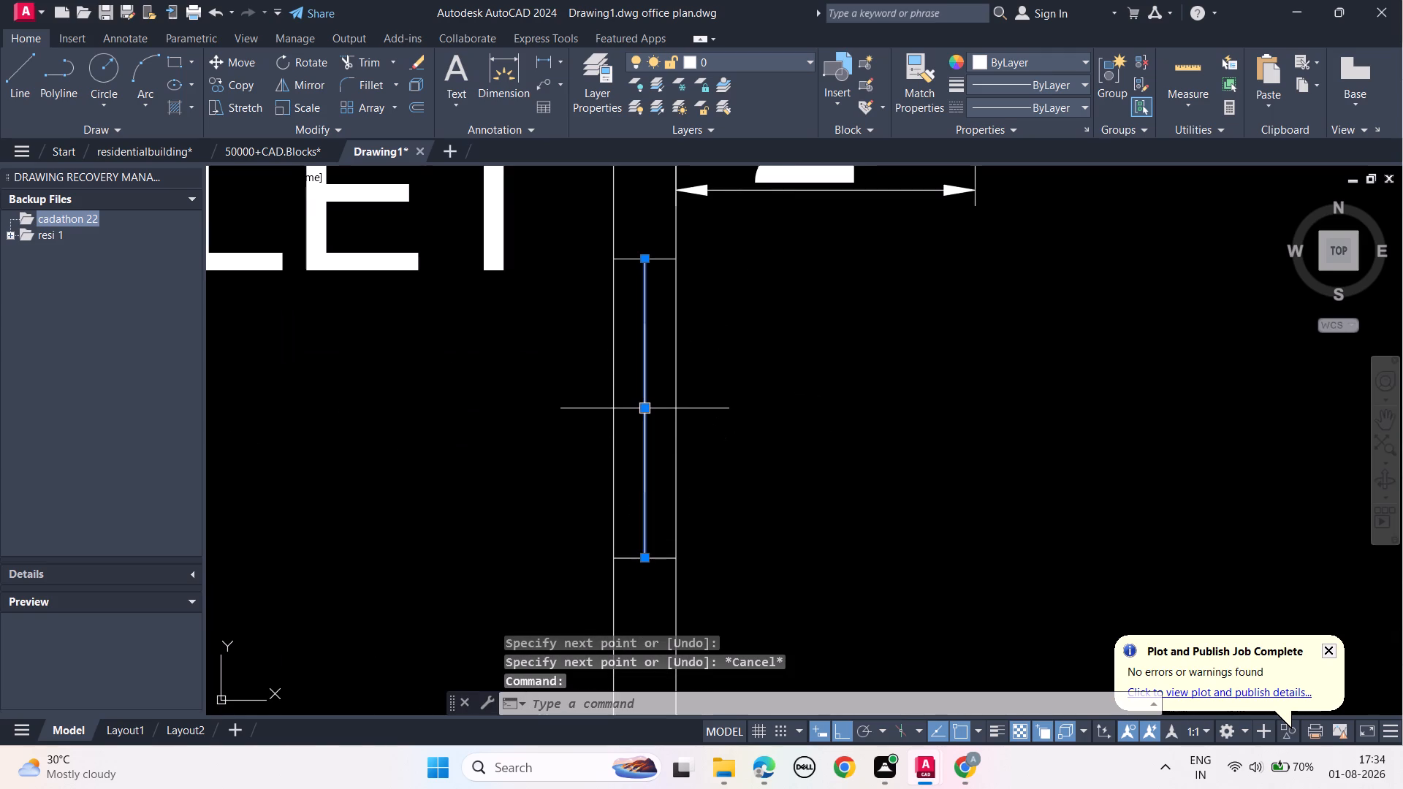
{"action": "type", "text": "OFF"}
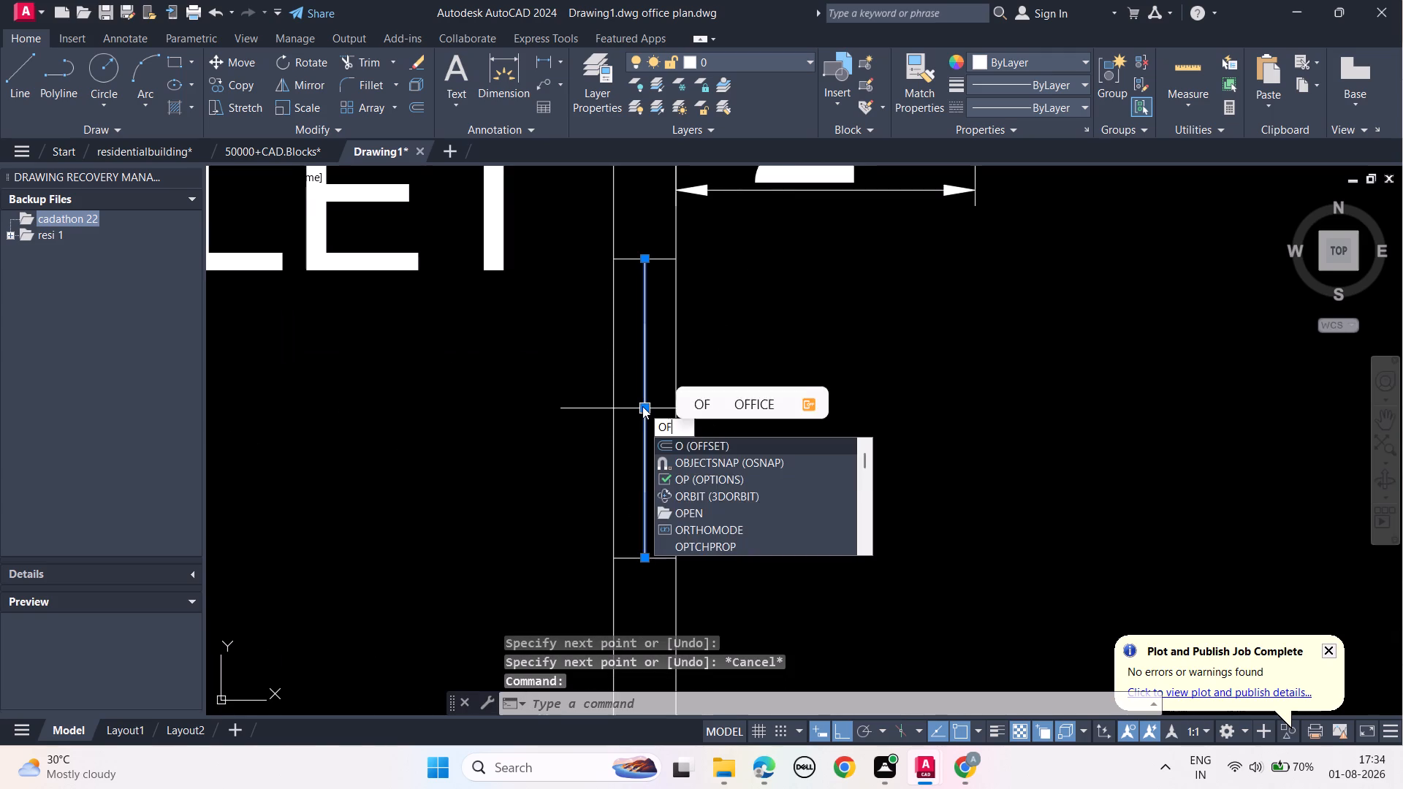
{"action": "left_click", "coordinate": [691, 445]}
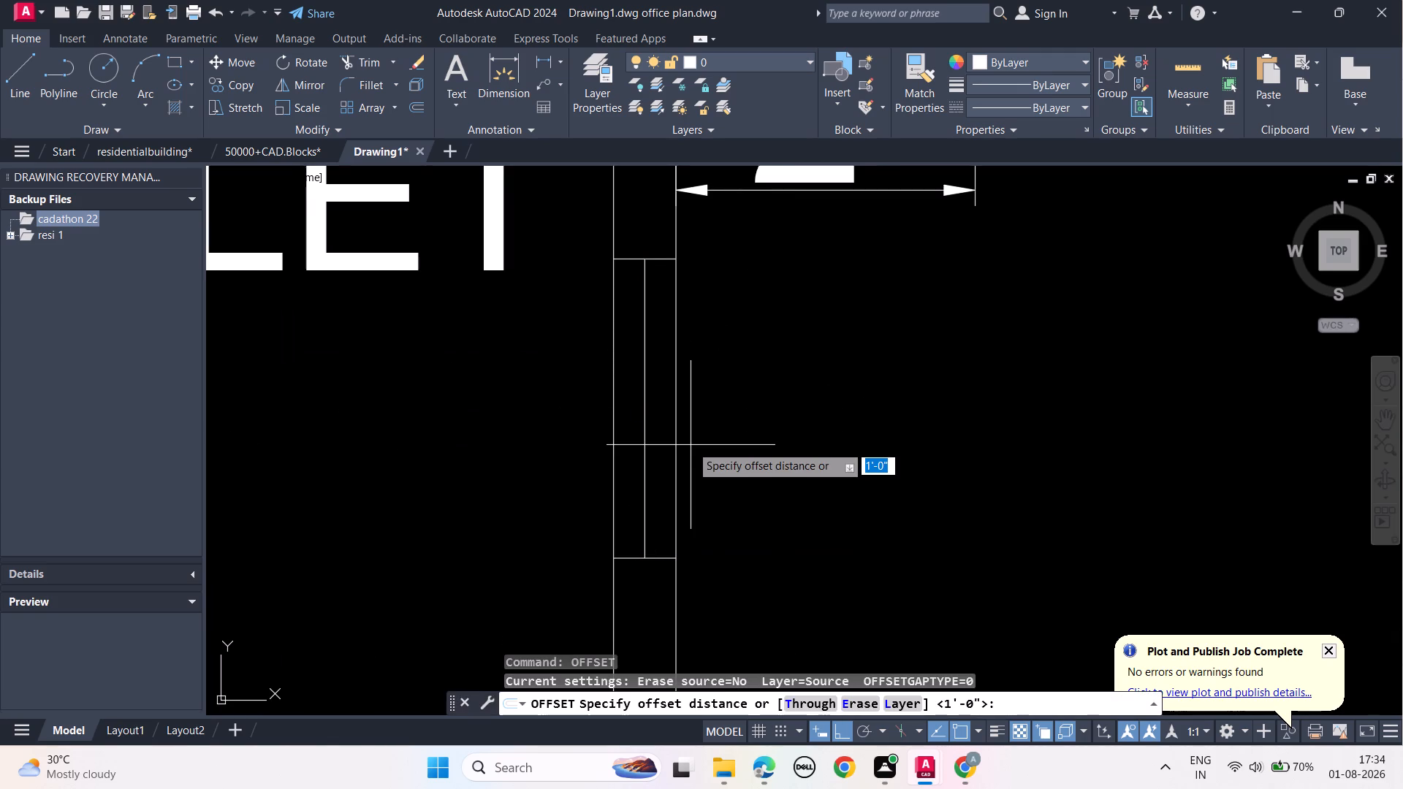
{"action": "type", "text": "1\""}
{"action": "key", "text": "Return"}
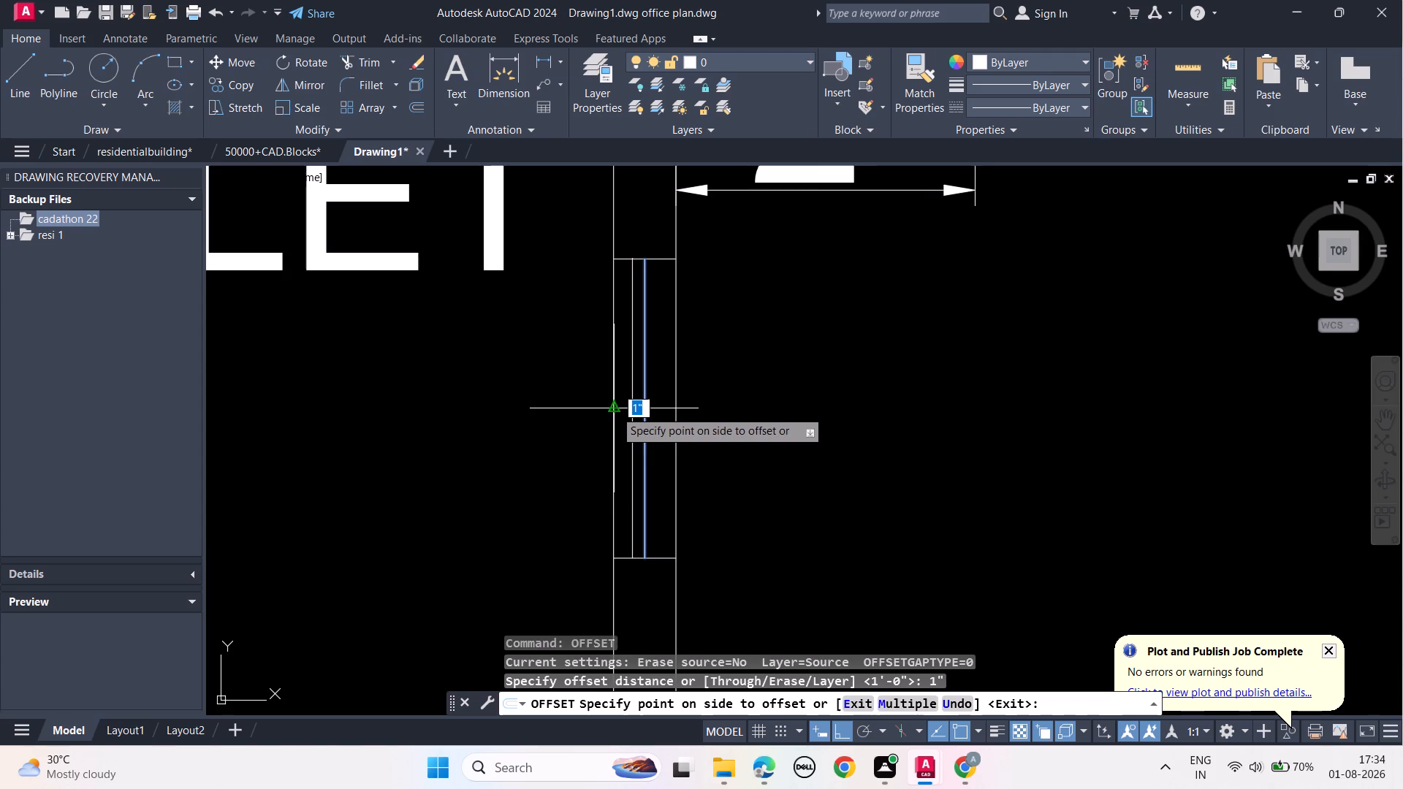
{"action": "left_click", "coordinate": [615, 410]}
{"action": "left_click", "coordinate": [644, 394]}
{"action": "left_click", "coordinate": [653, 384]}
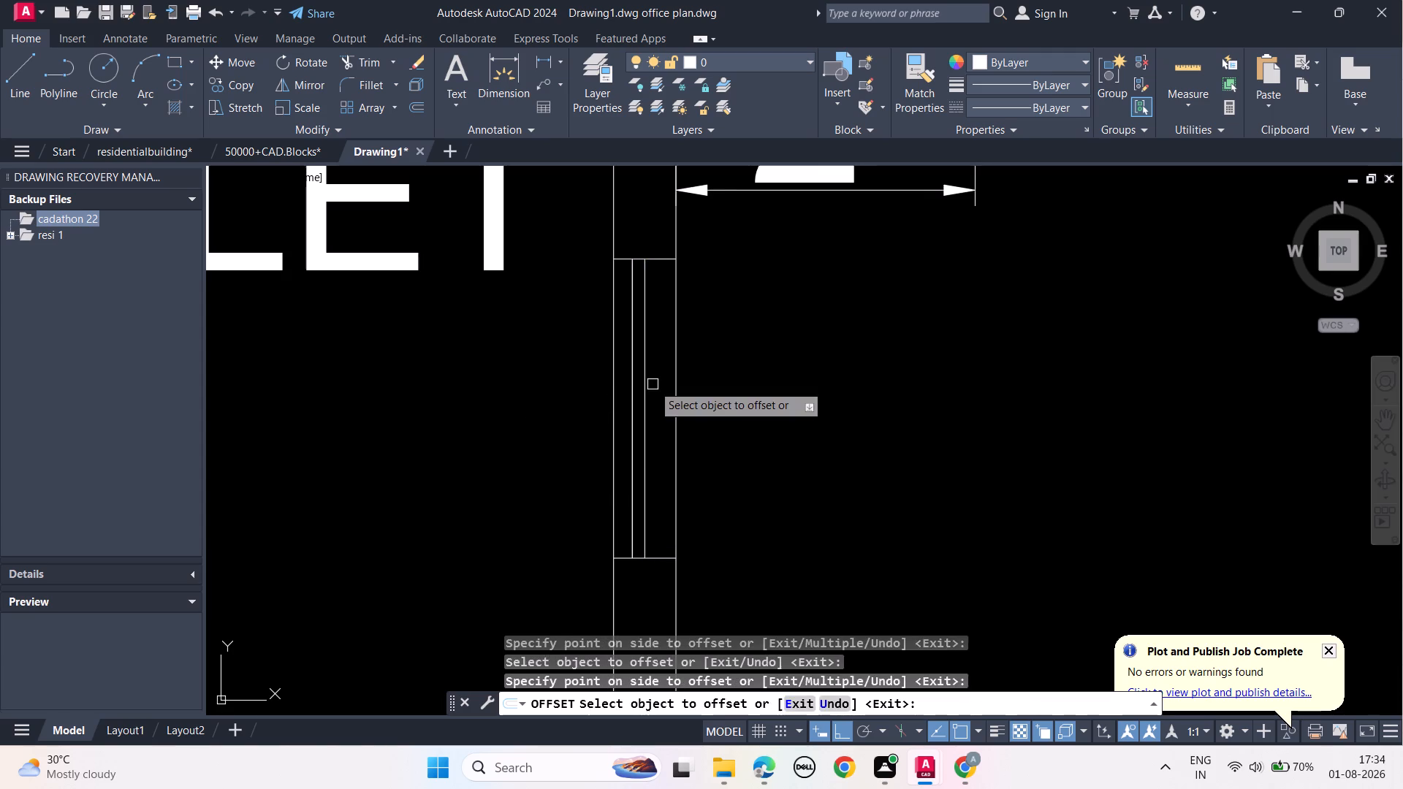
{"action": "key", "text": "Escape"}
{"action": "key", "text": "Escape"}
{"action": "key", "text": "Escape"}
Offset the 8'X5' HE TOILET window's vertical centre line 1" to the east.
{"action": "left_click", "coordinate": [642, 407]}
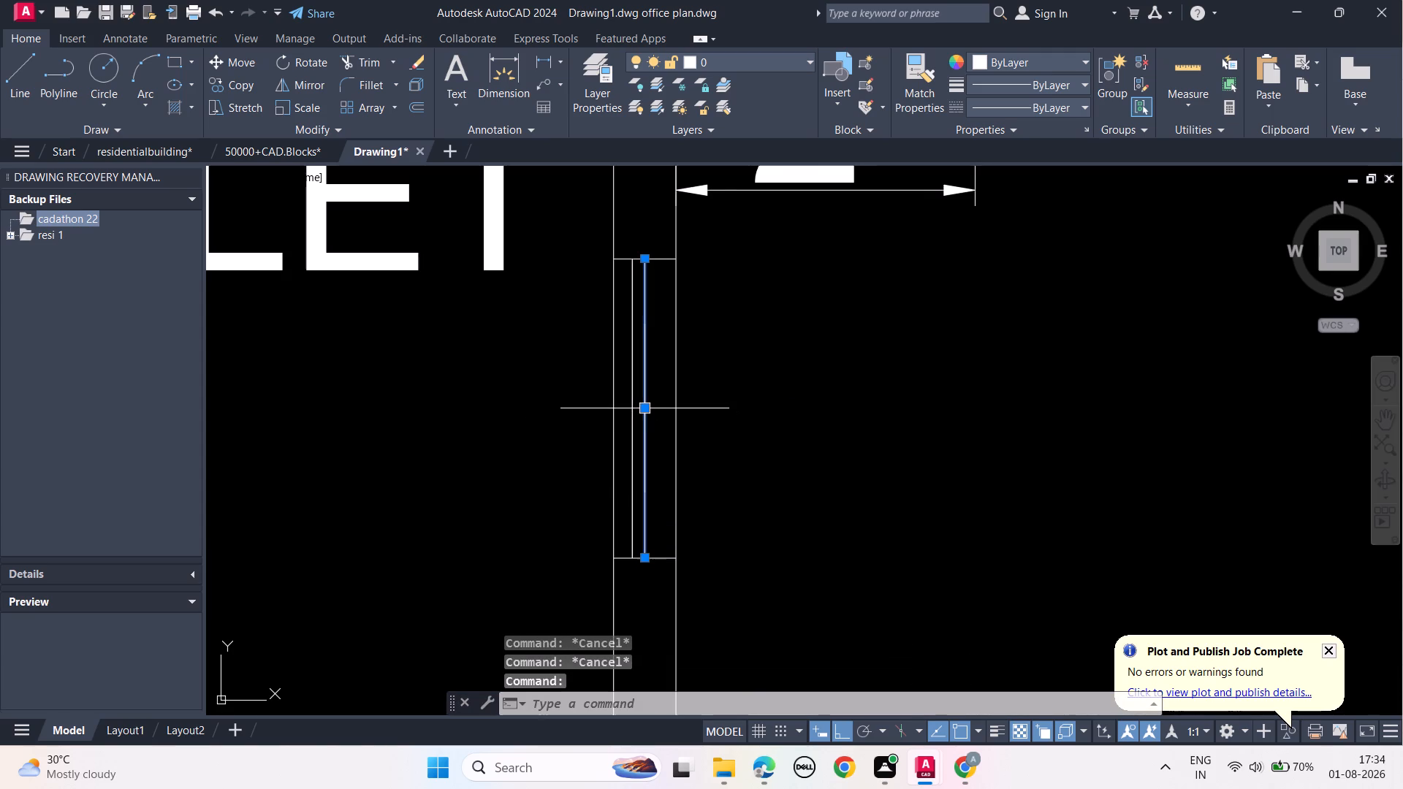
{"action": "type", "text": "OFF"}
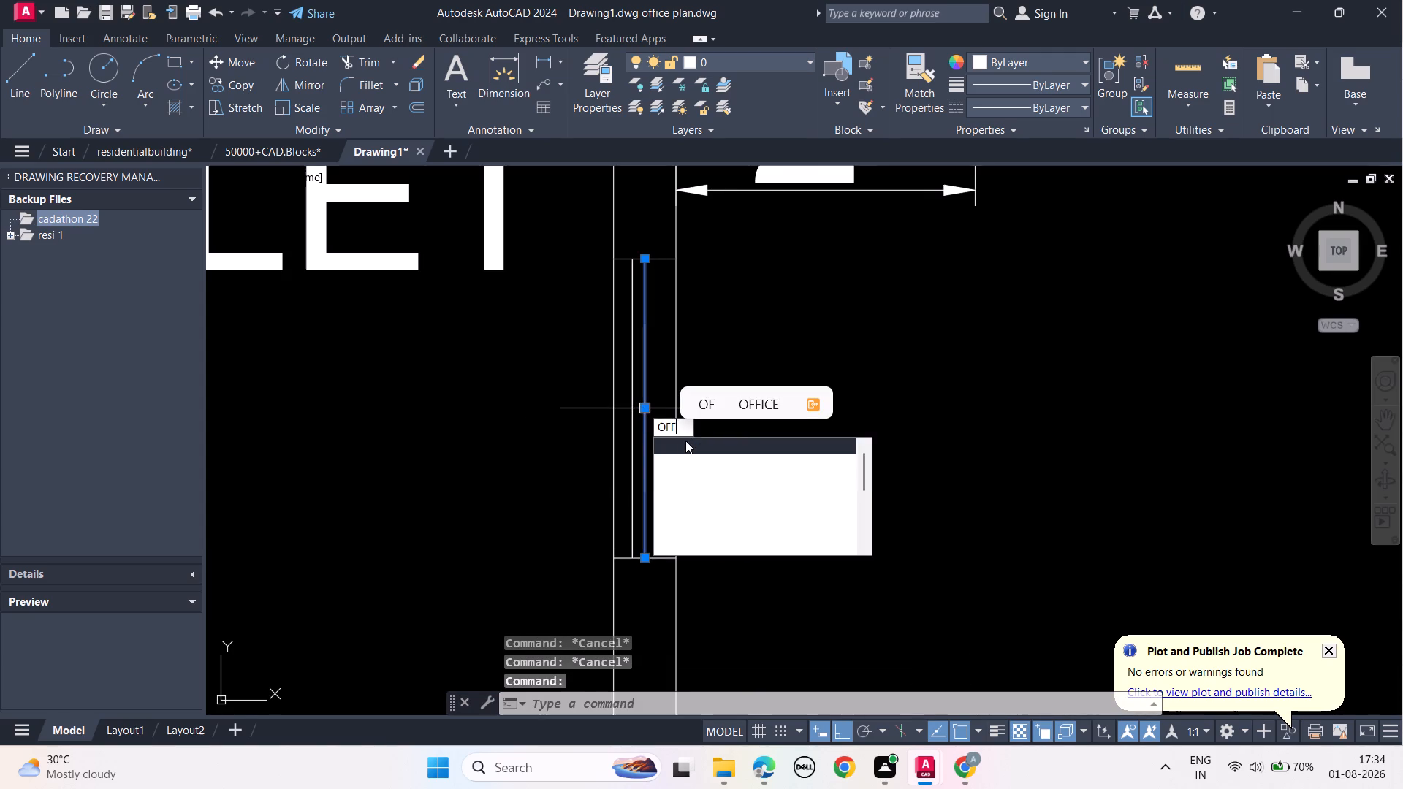
{"action": "left_click", "coordinate": [685, 441]}
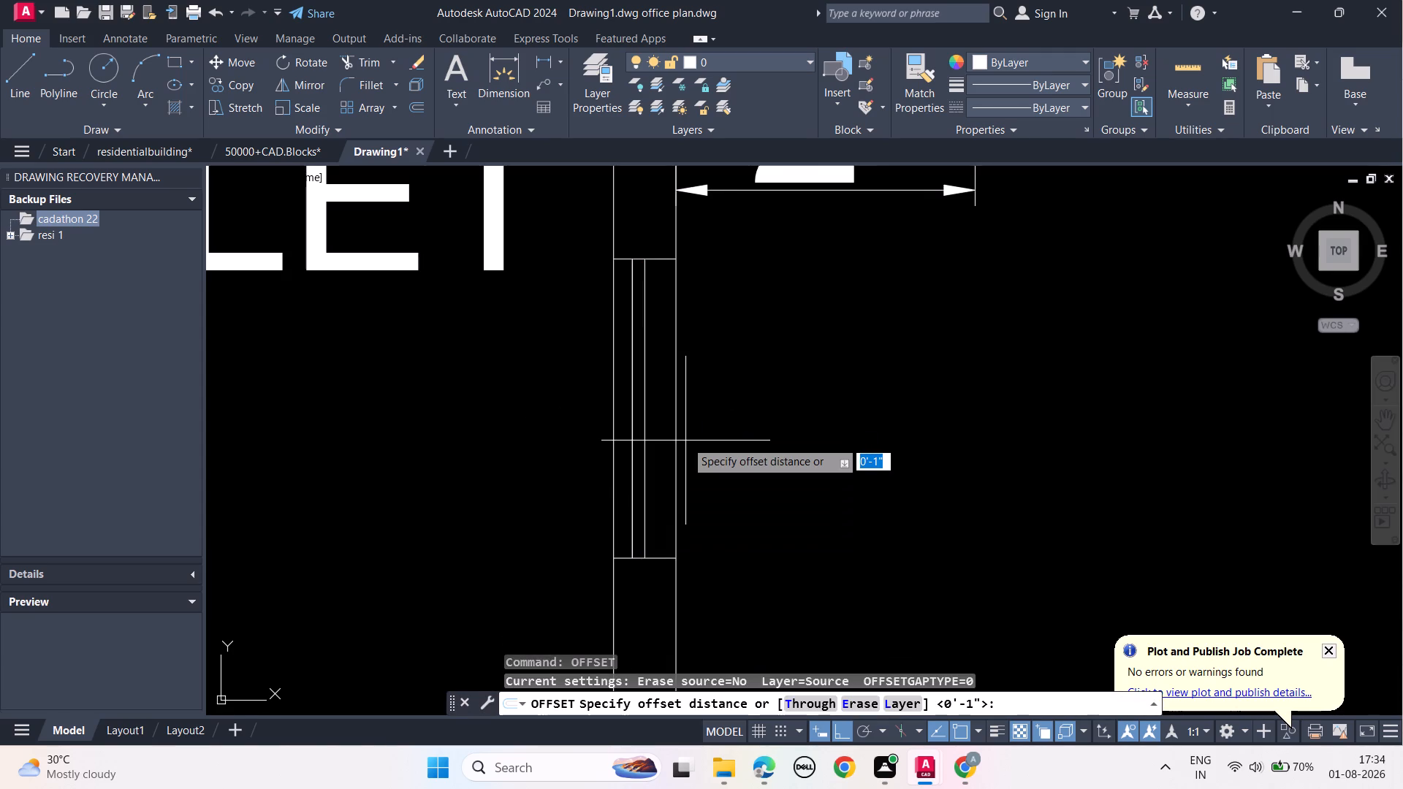
{"action": "key", "text": "1"}
{"action": "key", "text": "shift+quotedbl"}
{"action": "key", "text": "Return"}
{"action": "left_click", "coordinate": [668, 419]}
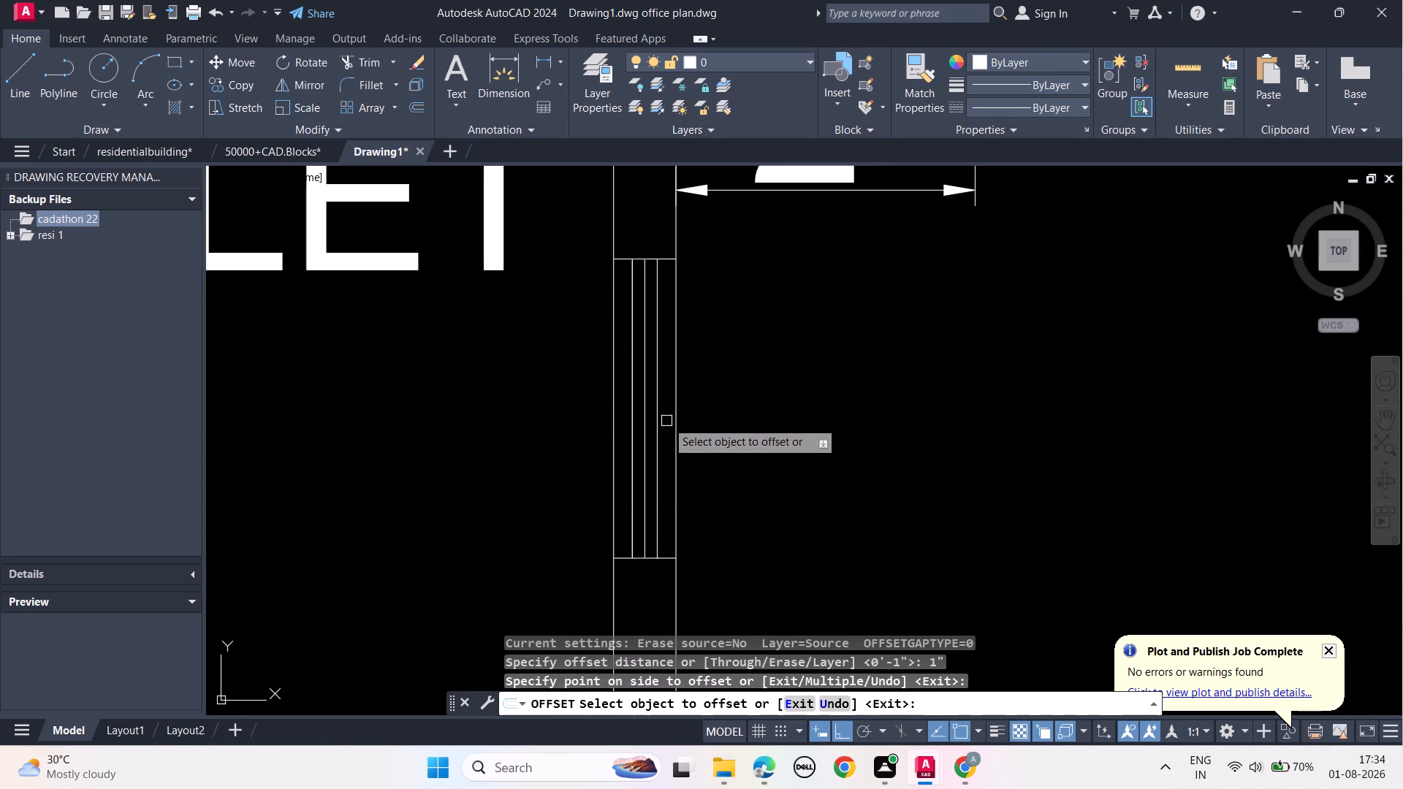
{"action": "key", "text": "Escape"}
{"action": "key", "text": "Escape"}
{"action": "key", "text": "Escape"}
Draw a horizontal line eastward across the 10'X5' HE TOILET's east wall from the midpoint of its inner face.
{"action": "scroll", "coordinate": [666, 422], "scroll_direction": "down", "scroll_amount": 2}
{"action": "scroll", "coordinate": [732, 445], "scroll_direction": "down", "scroll_amount": 2}
{"action": "middle_click_drag", "start_coordinate": [777, 507], "coordinate": [826, 455]}
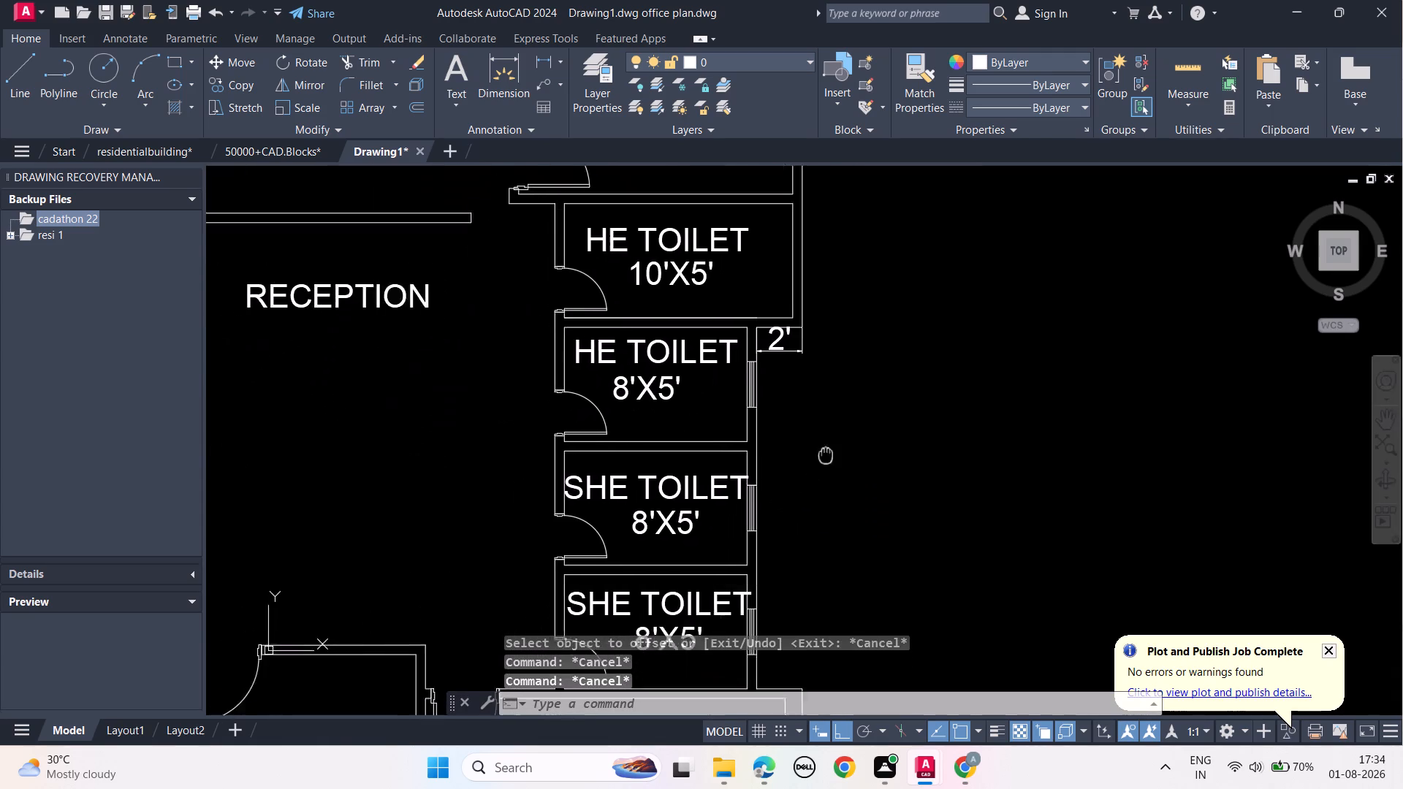
{"action": "middle_click_drag", "start_coordinate": [826, 455], "coordinate": [834, 427]}
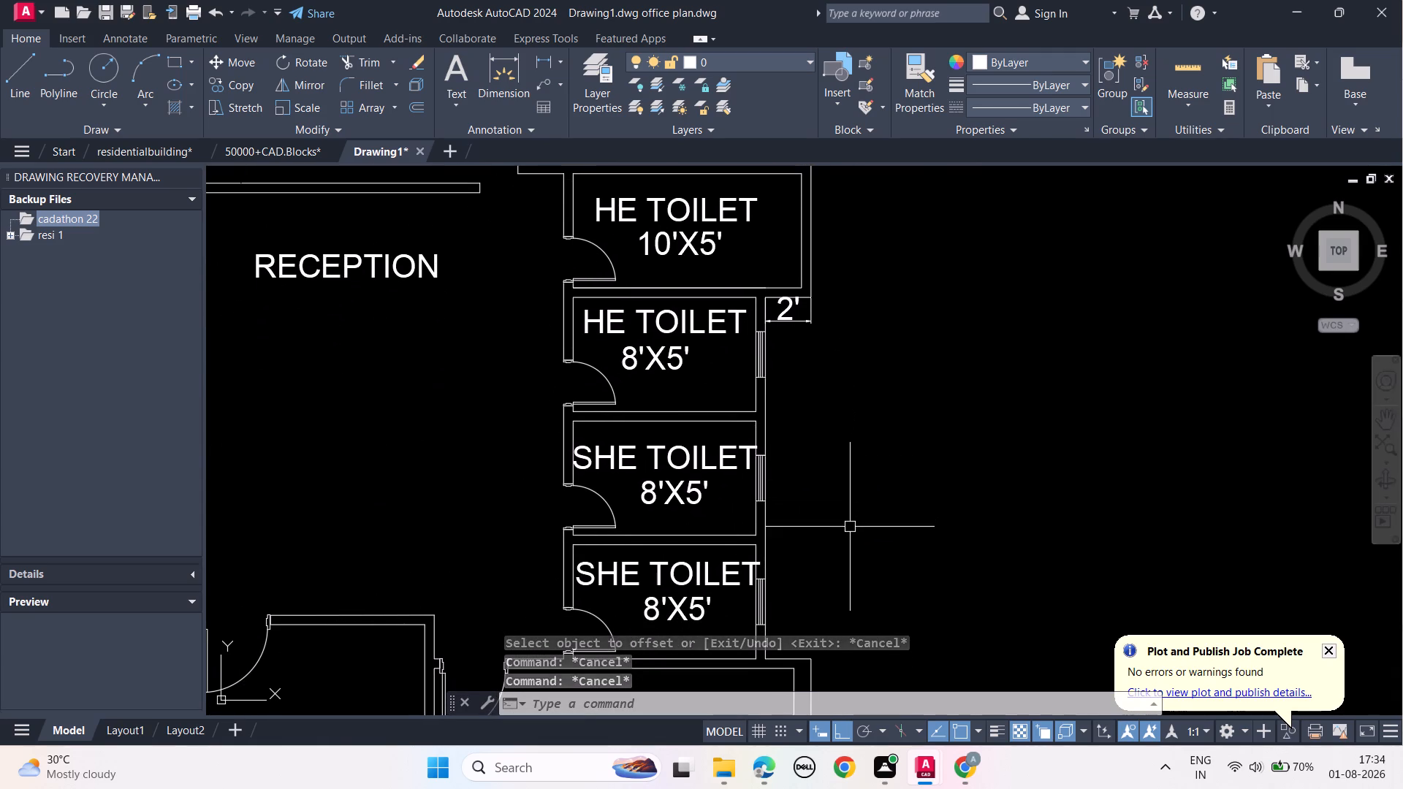
{"action": "middle_click_drag", "start_coordinate": [874, 313], "coordinate": [897, 490]}
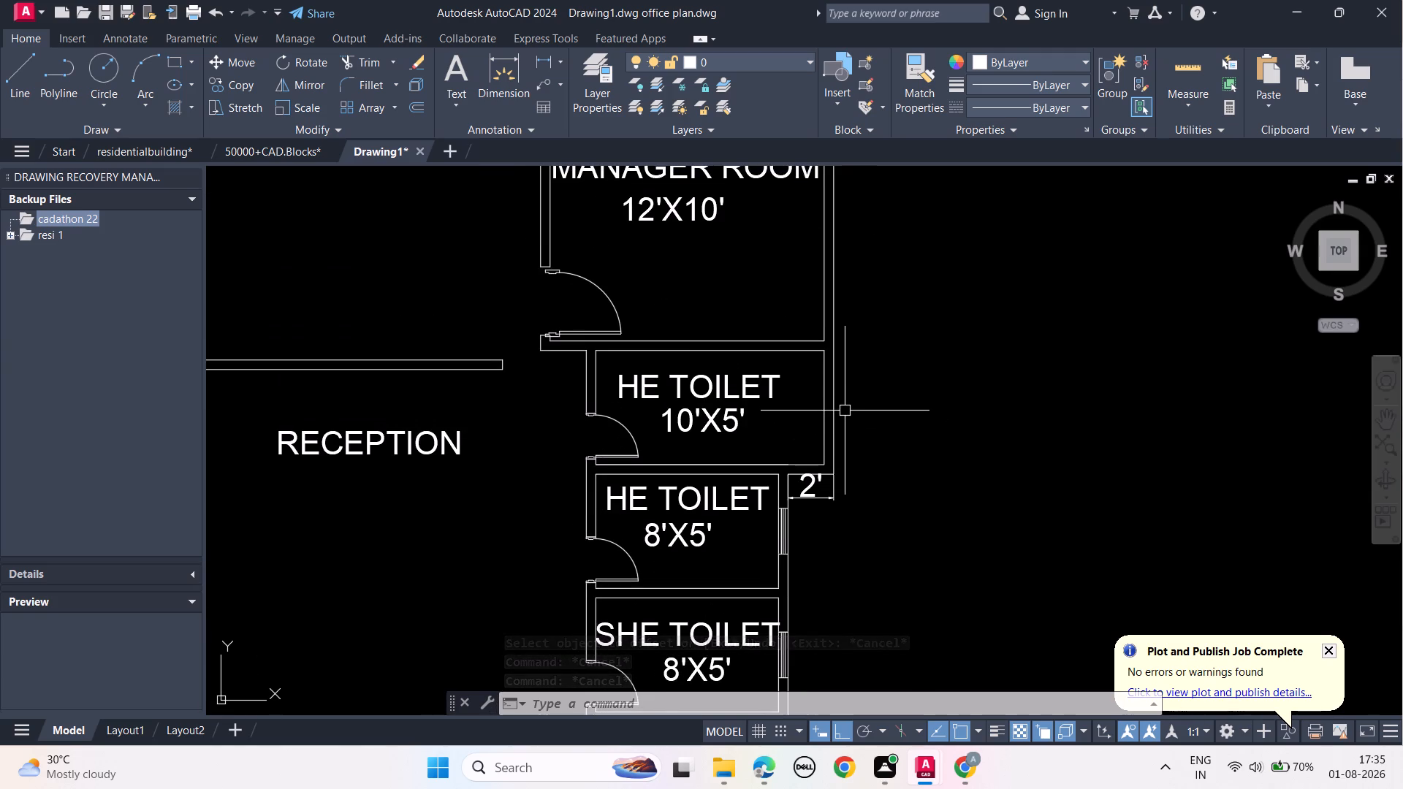
{"action": "type", "text": "L"}
{"action": "key", "text": "space"}
{"action": "scroll", "coordinate": [834, 406], "scroll_direction": "up", "scroll_amount": 1}
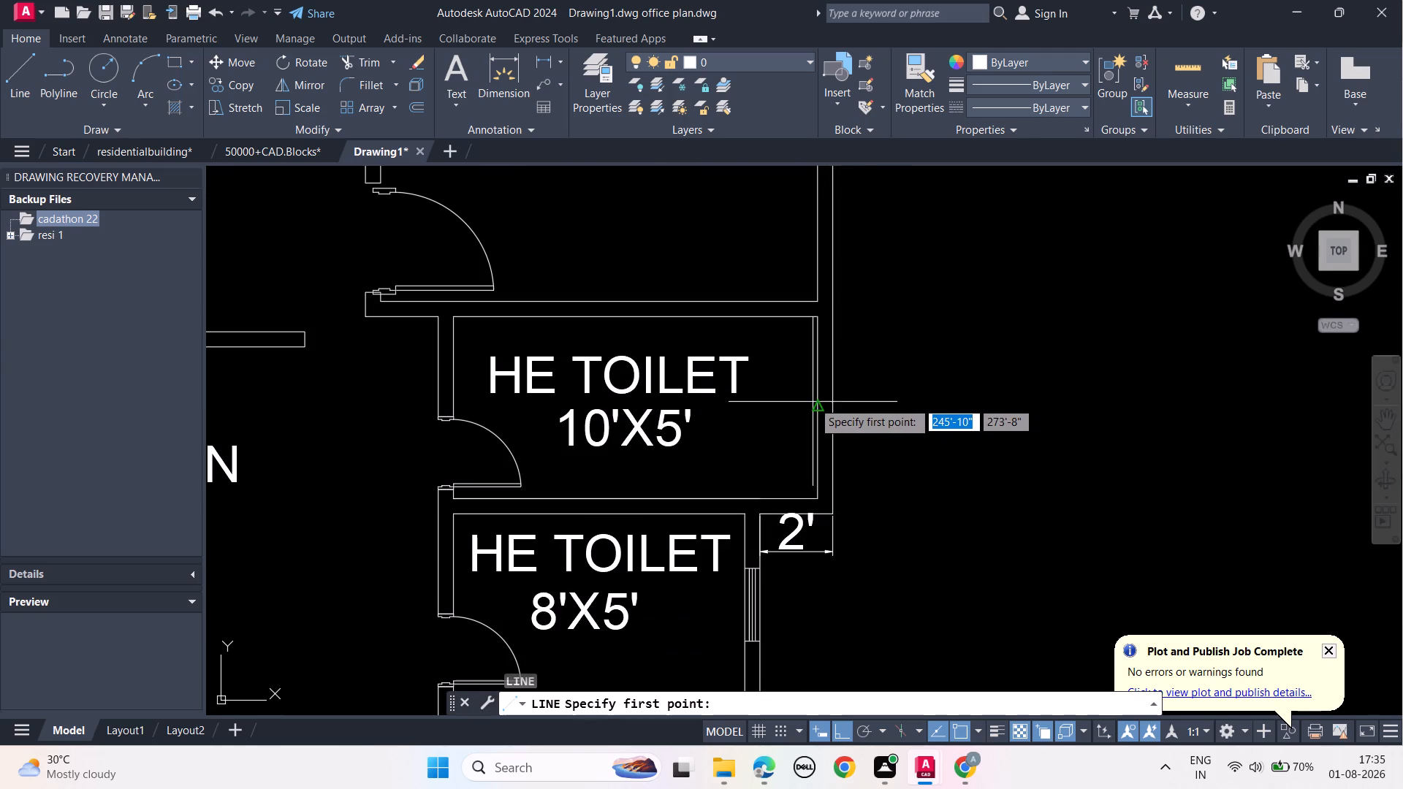
{"action": "left_click", "coordinate": [817, 406]}
{"action": "left_click", "coordinate": [900, 403]}
{"action": "key", "text": "Escape"}
{"action": "key", "text": "Escape"}
{"action": "key", "text": "Escape"}
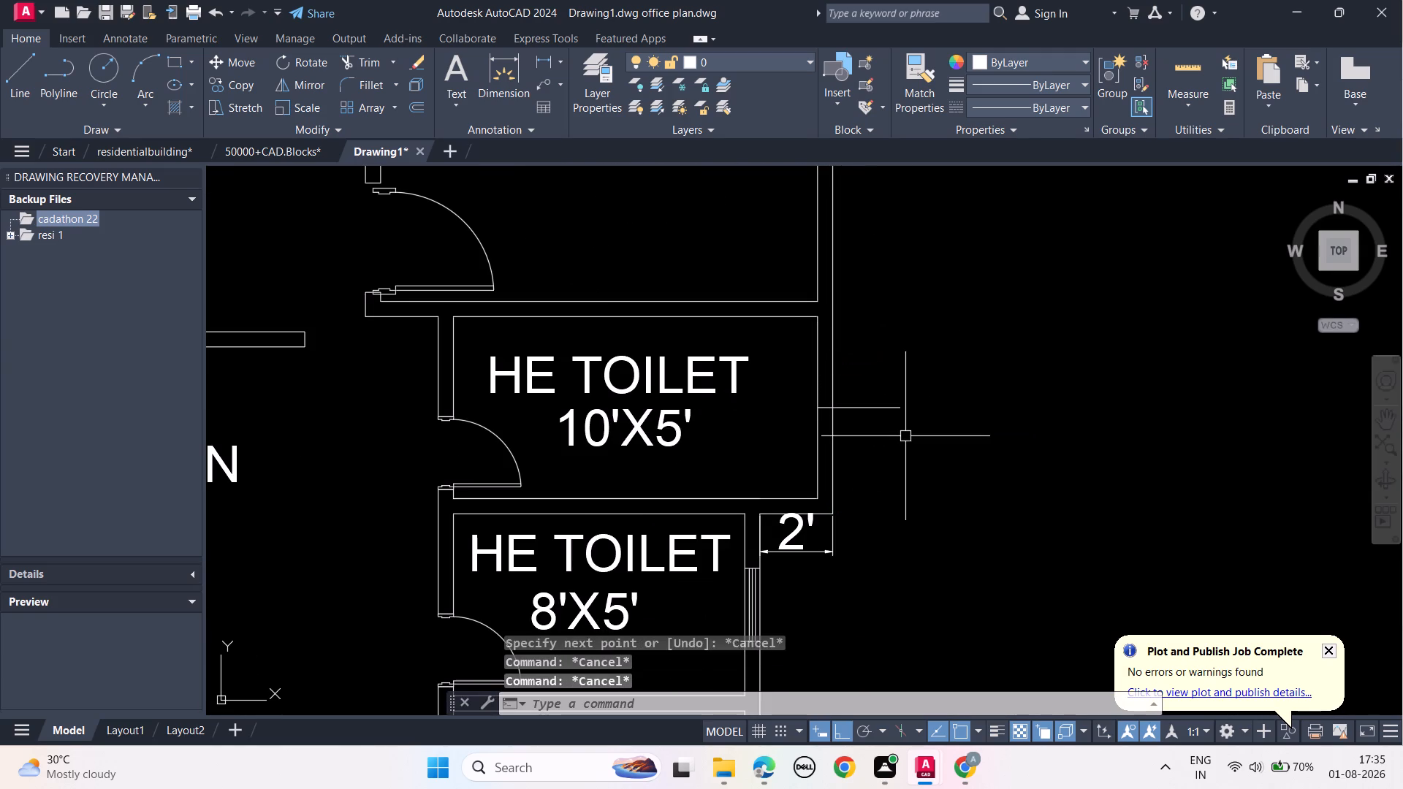
{"action": "key", "text": "Escape"}
Trim the part of that horizontal line extending beyond the outer face of the 10'X5' HE TOILET's east wall.
{"action": "type", "text": "TR"}
{"action": "key", "text": "space"}
{"action": "left_click", "coordinate": [867, 406]}
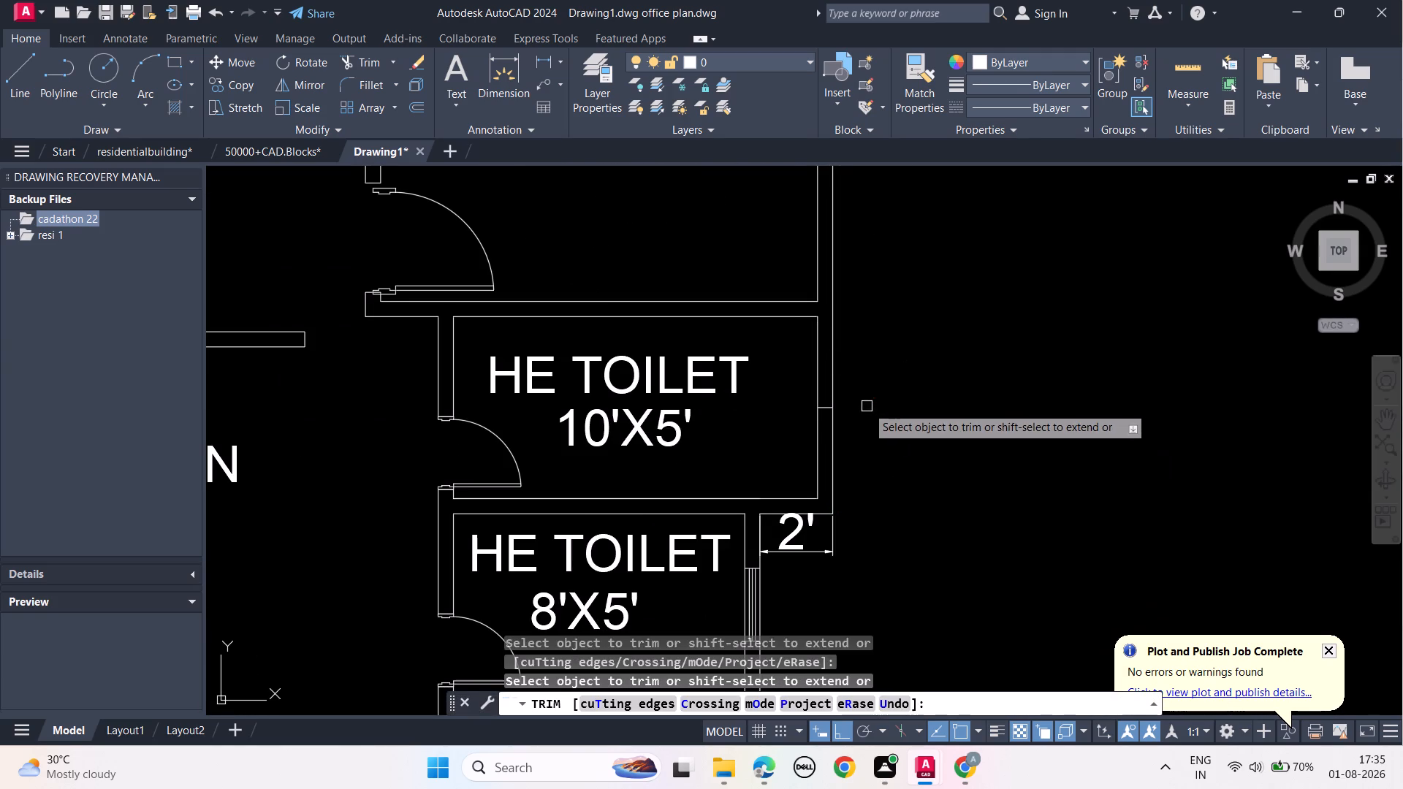
{"action": "key", "text": "Escape"}
{"action": "key", "text": "Escape"}
{"action": "key", "text": "Escape"}
Offset the horizontal line across the 10'X5' HE TOILET's east wall 1' to the north and 1' to the south.
{"action": "scroll", "coordinate": [856, 415], "scroll_direction": "up", "scroll_amount": 2}
{"action": "left_click", "coordinate": [781, 392]}
{"action": "type", "text": "OFF"}
{"action": "left_click", "coordinate": [828, 433]}
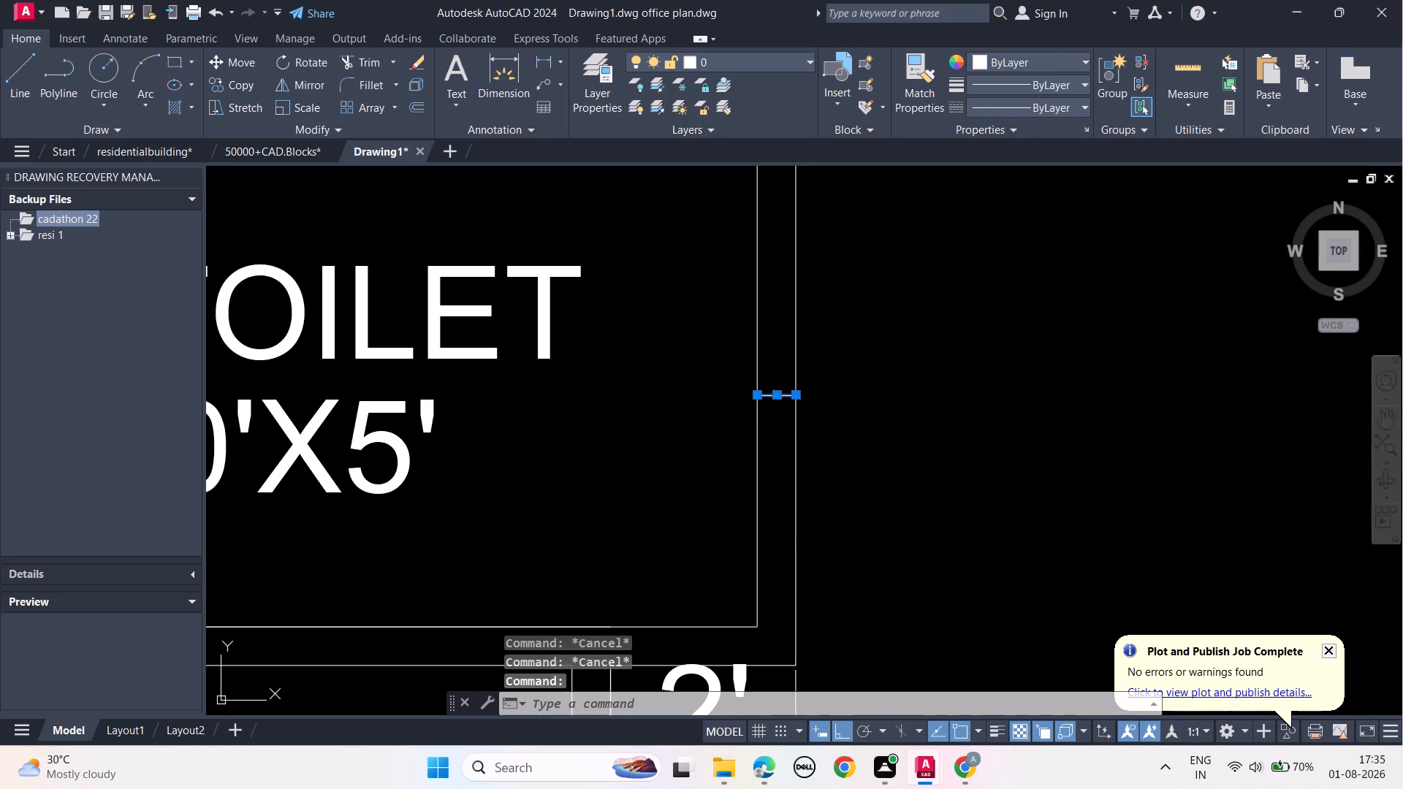
{"action": "key", "text": "1"}
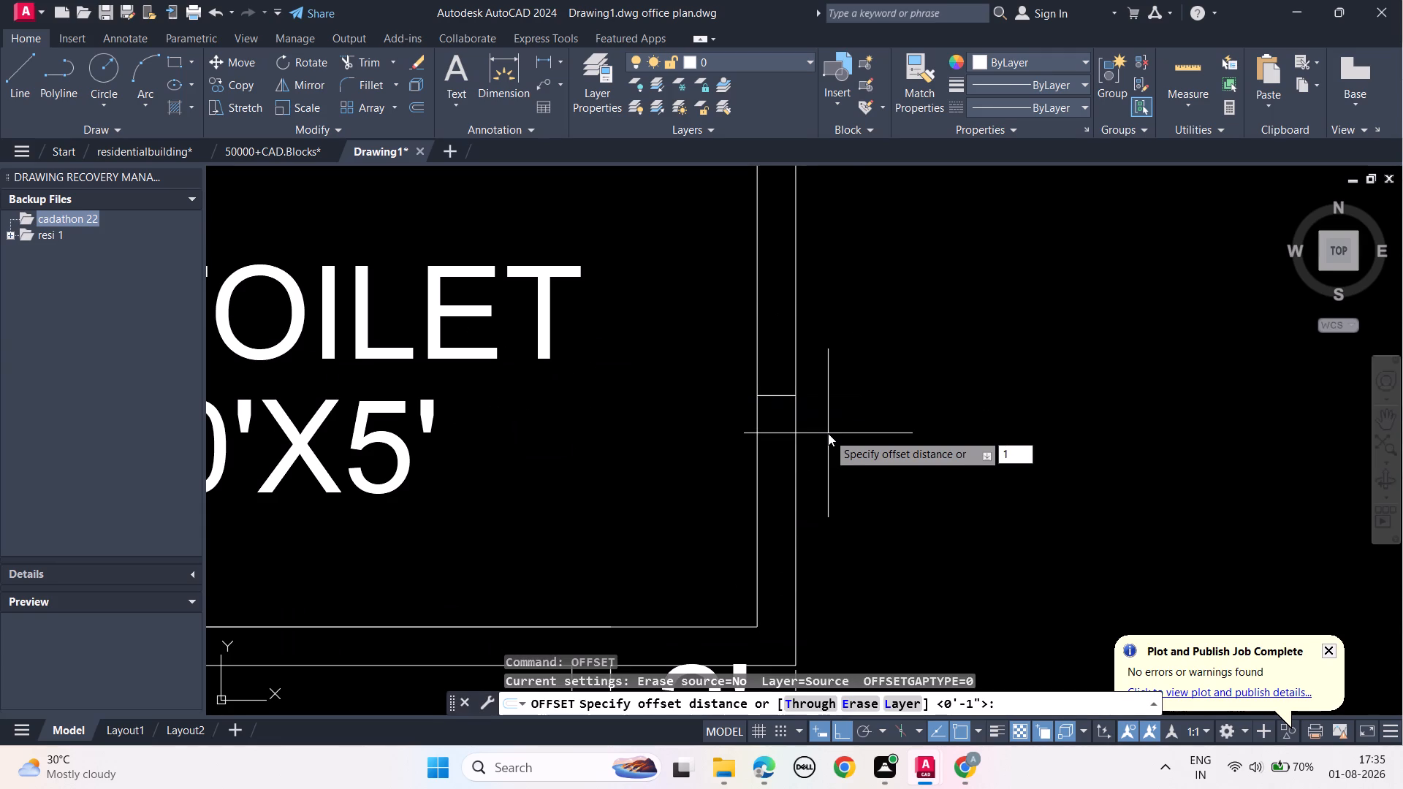
{"action": "key", "text": "apostrophe"}
{"action": "key", "text": "Return"}
{"action": "left_click", "coordinate": [848, 317]}
{"action": "left_click", "coordinate": [770, 393]}
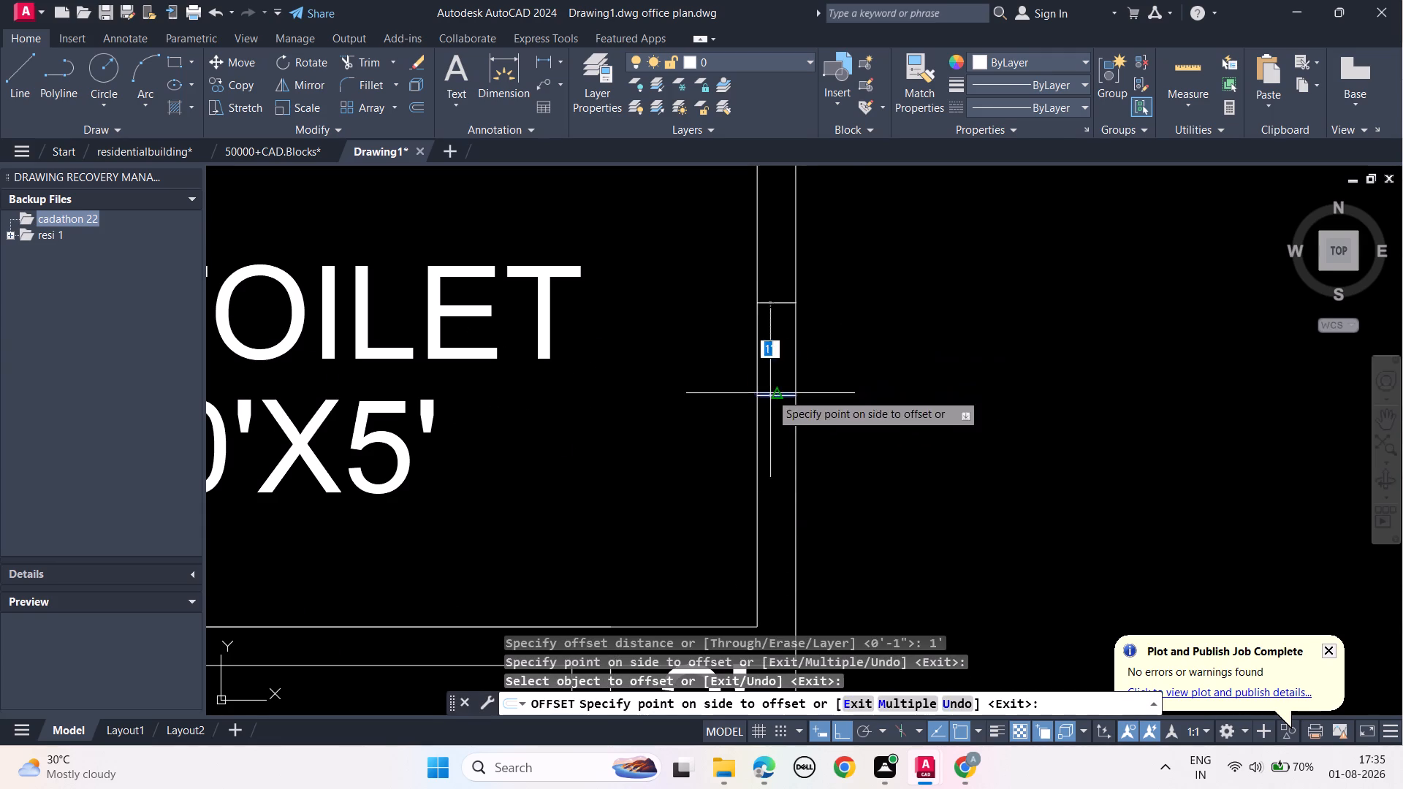
{"action": "left_click", "coordinate": [772, 438]}
{"action": "key", "text": "Escape"}
{"action": "key", "text": "Escape"}
Delete the middle horizontal line between the two jamb lines in the 10'X5' HE TOILET's east wall.
{"action": "left_click", "coordinate": [777, 401]}
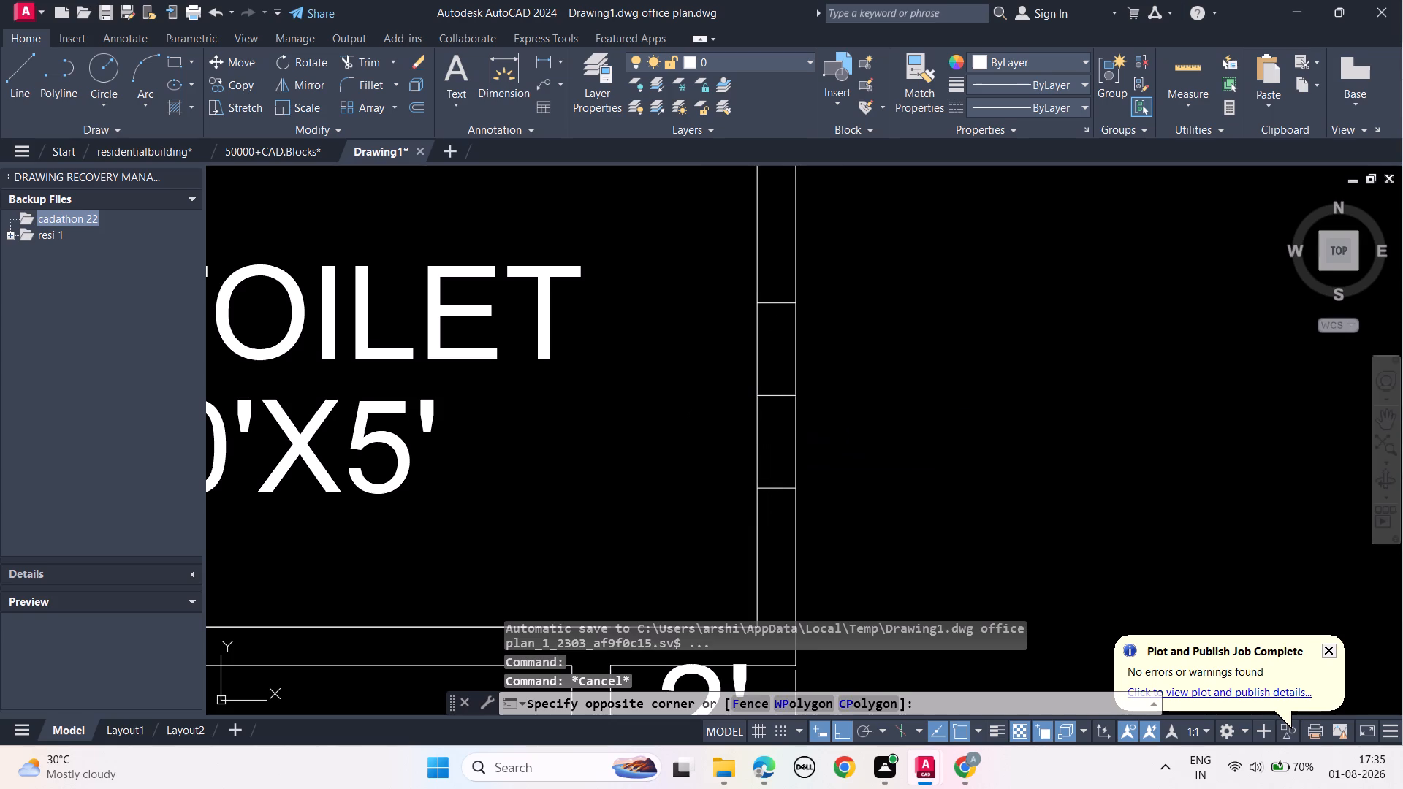
{"action": "left_click", "coordinate": [779, 393]}
{"action": "left_click", "coordinate": [778, 395]}
{"action": "key", "text": "Delete"}
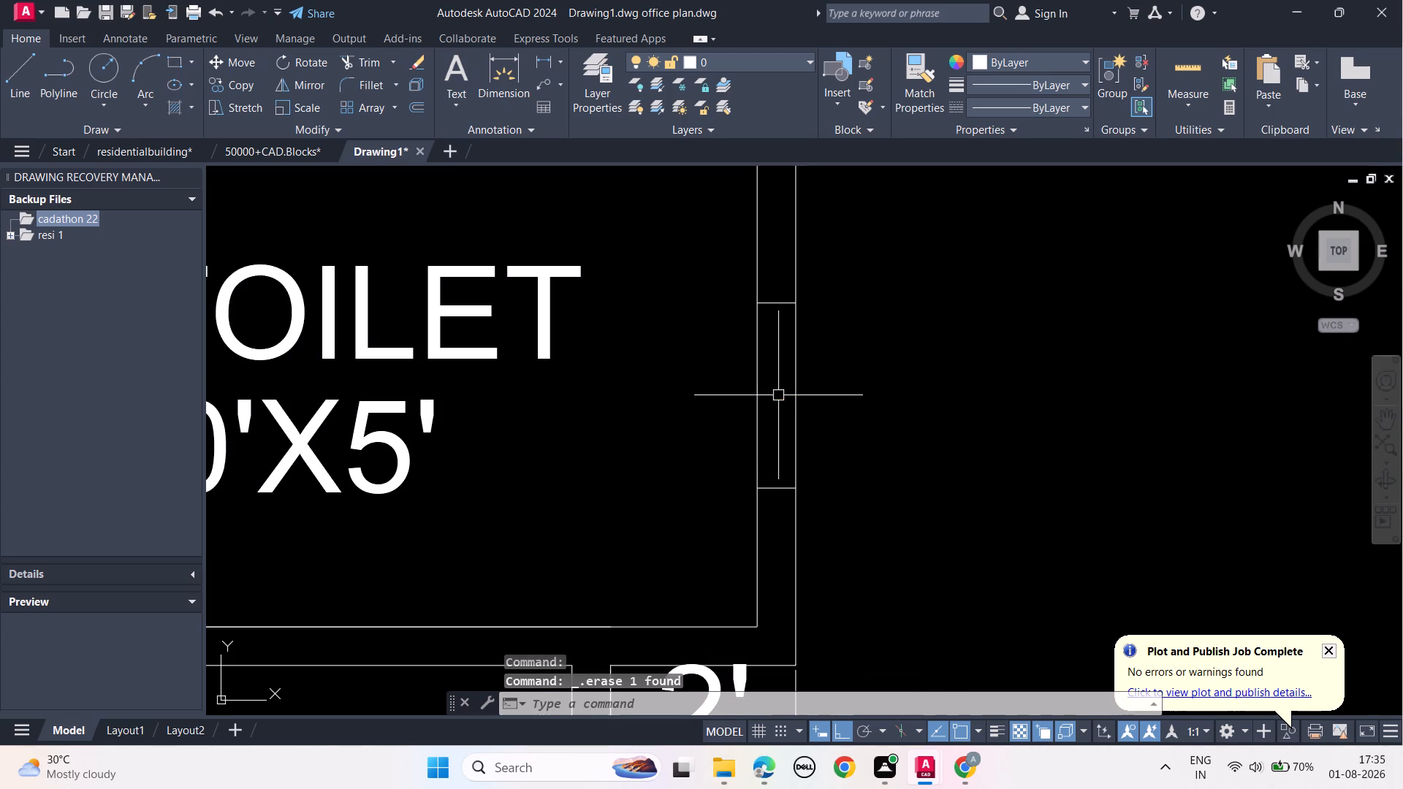
Draw a 2' vertical line between the midpoints of the two jamb lines in the 10'X5' HE TOILET's east wall.
{"action": "key", "text": "l"}
{"action": "key", "text": "space"}
{"action": "left_click", "coordinate": [778, 489]}
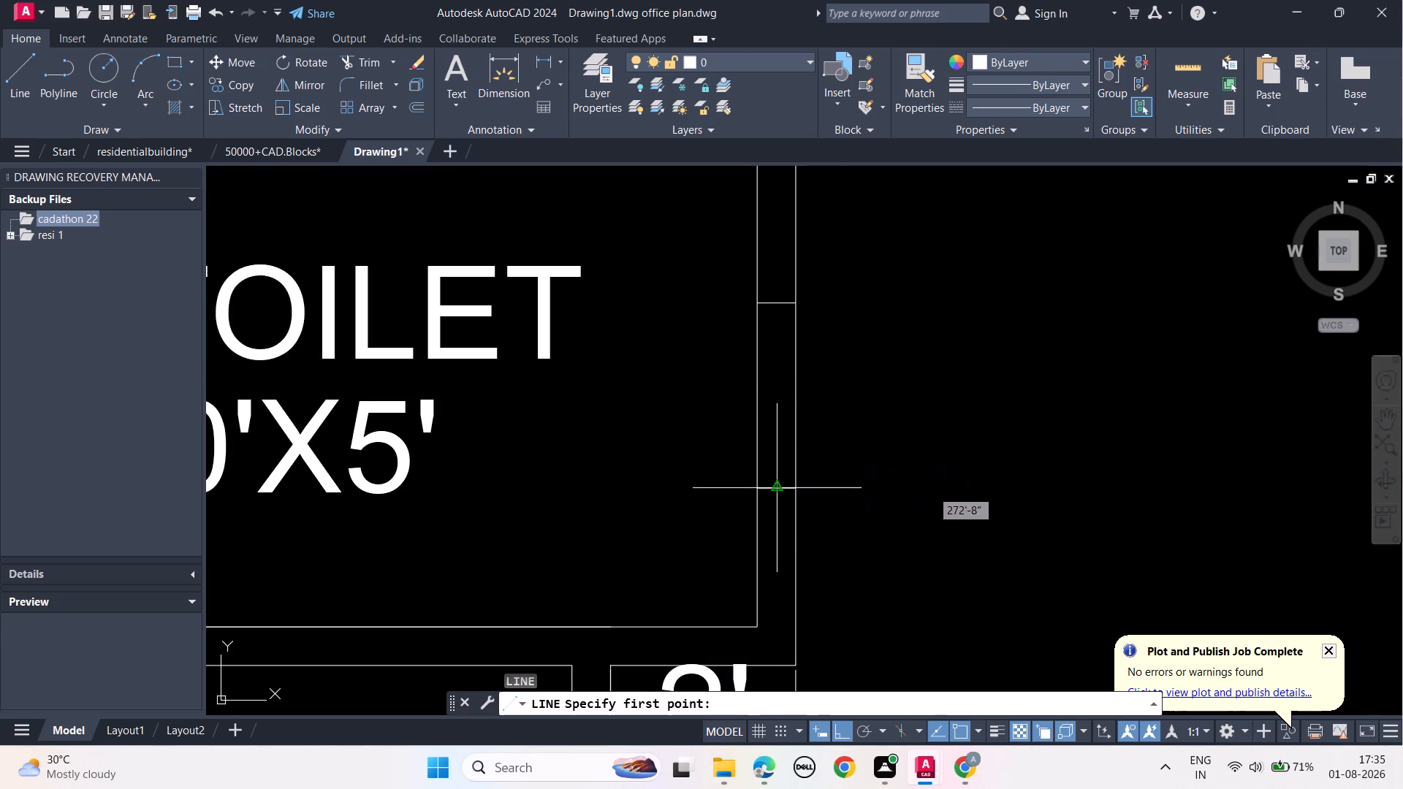
{"action": "left_click", "coordinate": [777, 306]}
{"action": "key", "text": "Escape"}
{"action": "key", "text": "Escape"}
{"action": "key", "text": "Escape"}
{"action": "key", "text": "Escape"}
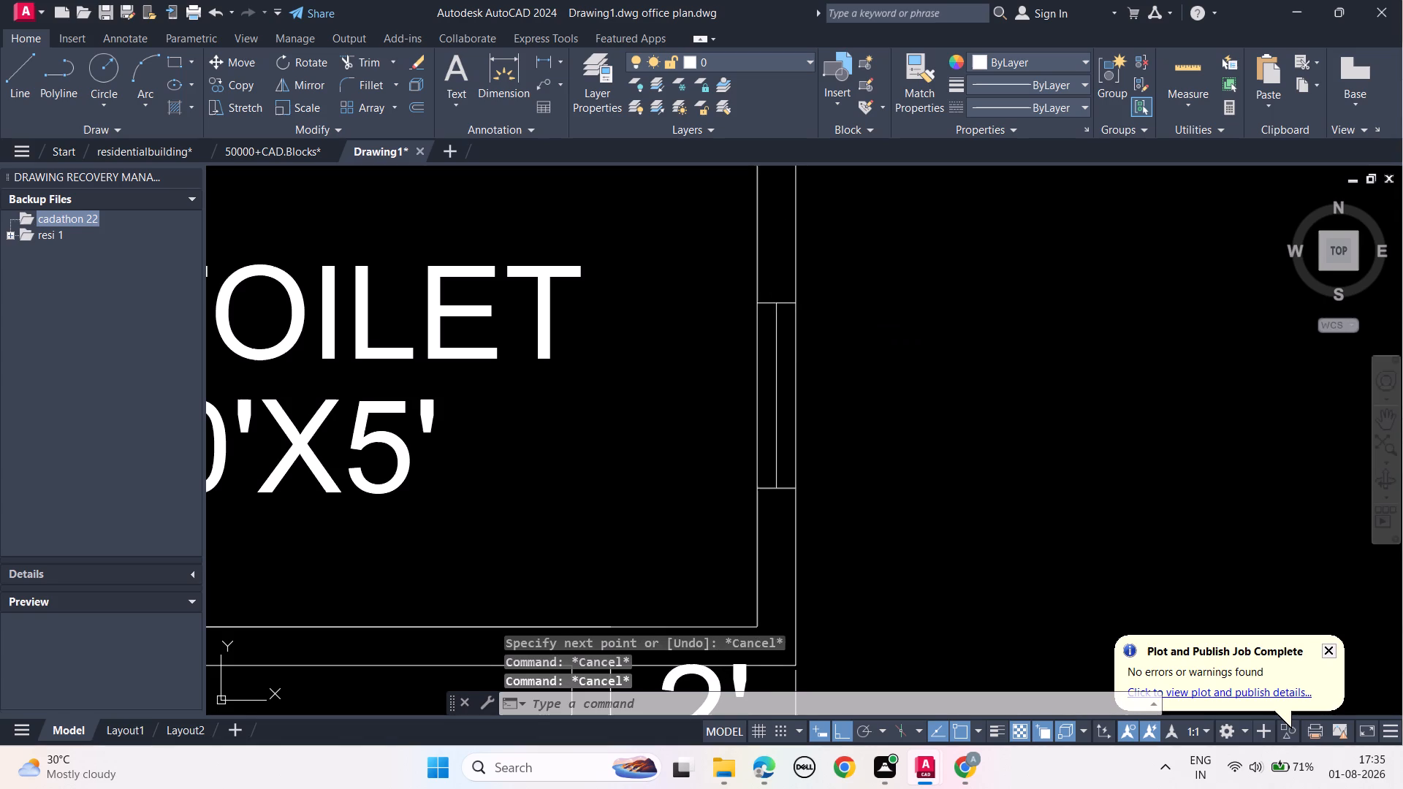
Offset the 10'X5' HE TOILET window's vertical centre line 1" to the west and 1" to the east.
{"action": "left_click", "coordinate": [776, 355]}
{"action": "type", "text": "OFF"}
{"action": "left_click", "coordinate": [821, 391]}
{"action": "key", "text": "1"}
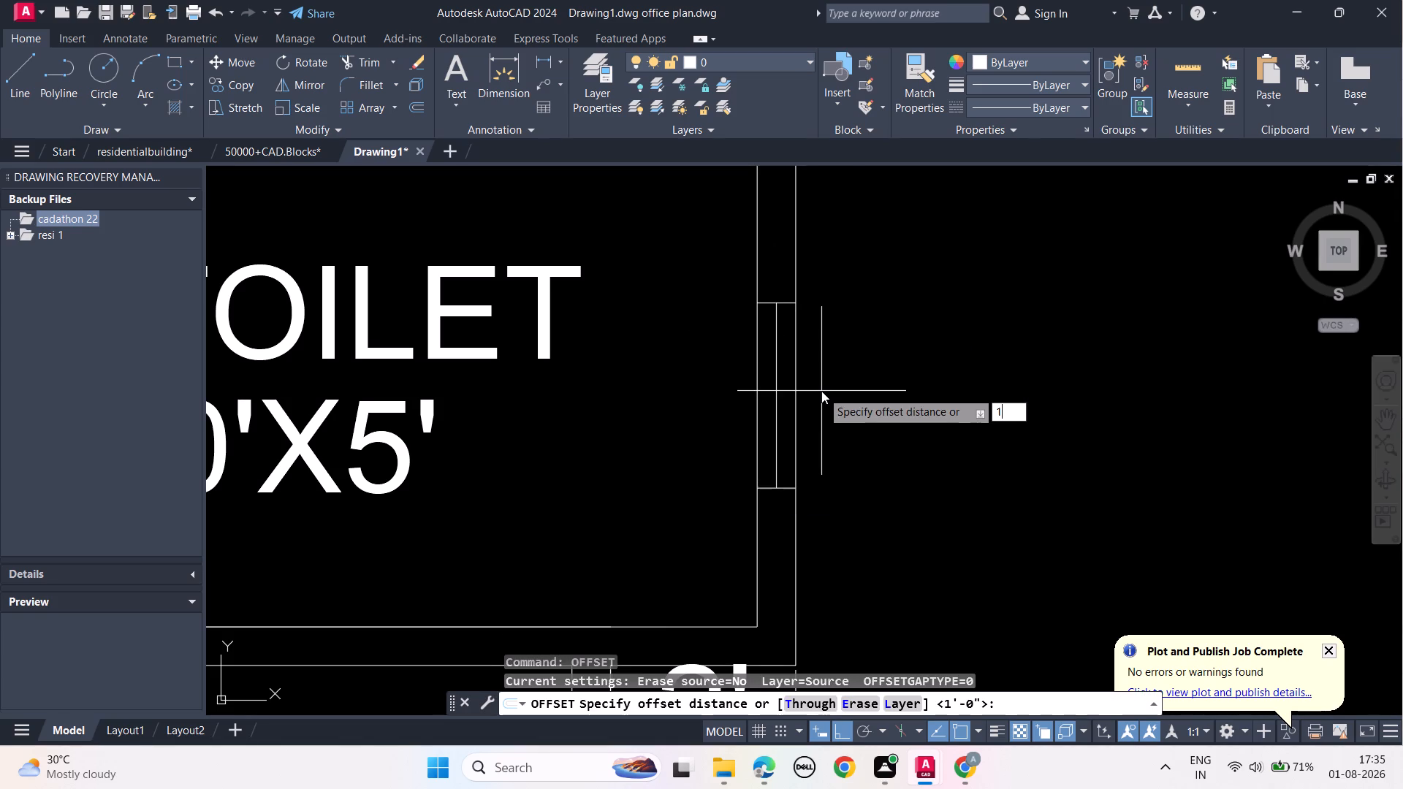
{"action": "key", "text": "shift+quotedbl"}
{"action": "key", "text": "Return"}
{"action": "left_click", "coordinate": [769, 384]}
{"action": "scroll", "coordinate": [769, 380], "scroll_direction": "up", "scroll_amount": 1}
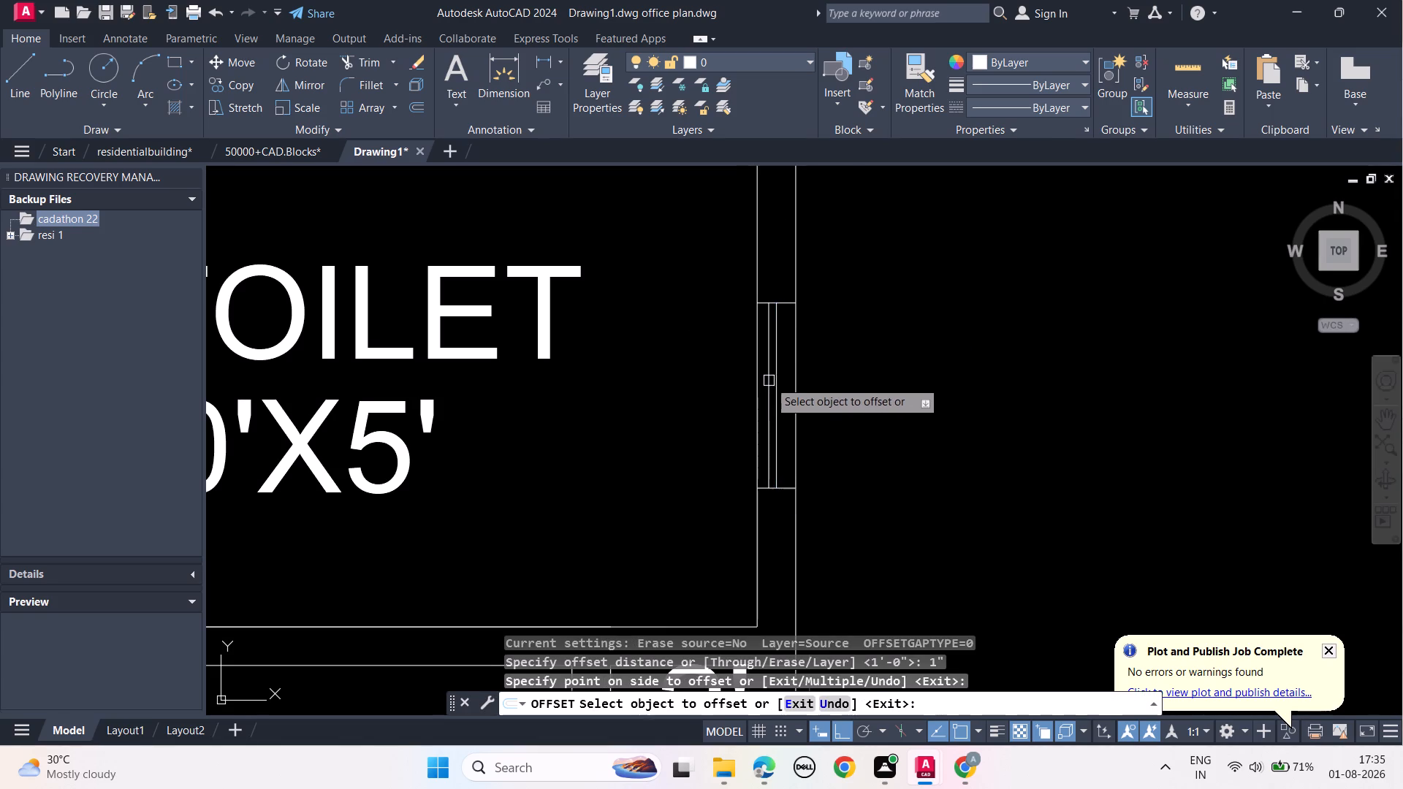
{"action": "scroll", "coordinate": [769, 380], "scroll_direction": "up", "scroll_amount": 1}
{"action": "left_click", "coordinate": [785, 364]}
{"action": "left_click", "coordinate": [807, 344]}
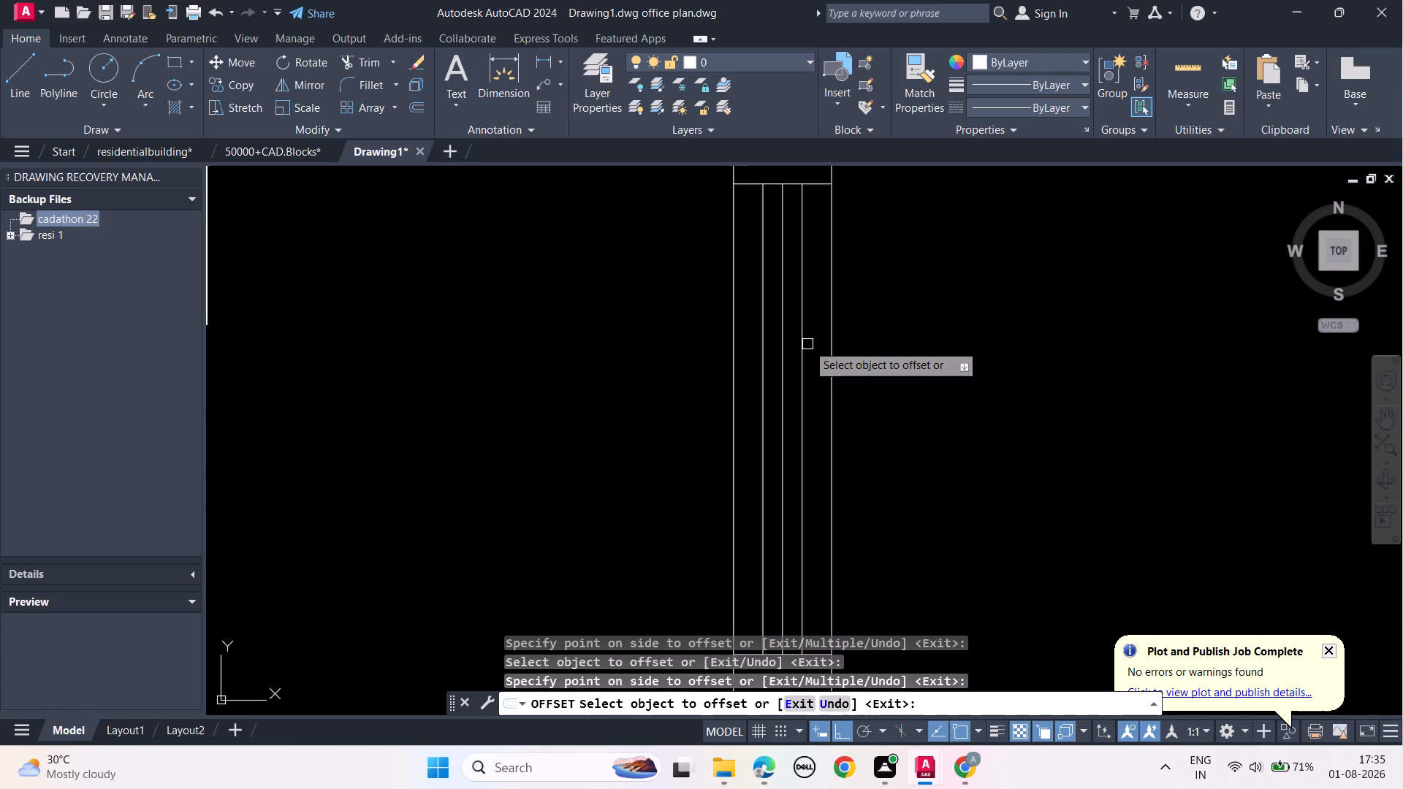
{"action": "key", "text": "Escape"}
{"action": "key", "text": "Escape"}
{"action": "key", "text": "Escape"}
{"action": "key", "text": "Escape"}
{"action": "key", "text": "Escape"}
Draw a horizontal line westward across the conference room's west wall from the midpoint of its inner face.
{"action": "scroll", "coordinate": [809, 343], "scroll_direction": "down", "scroll_amount": 3}
{"action": "scroll", "coordinate": [892, 476], "scroll_direction": "down", "scroll_amount": 1}
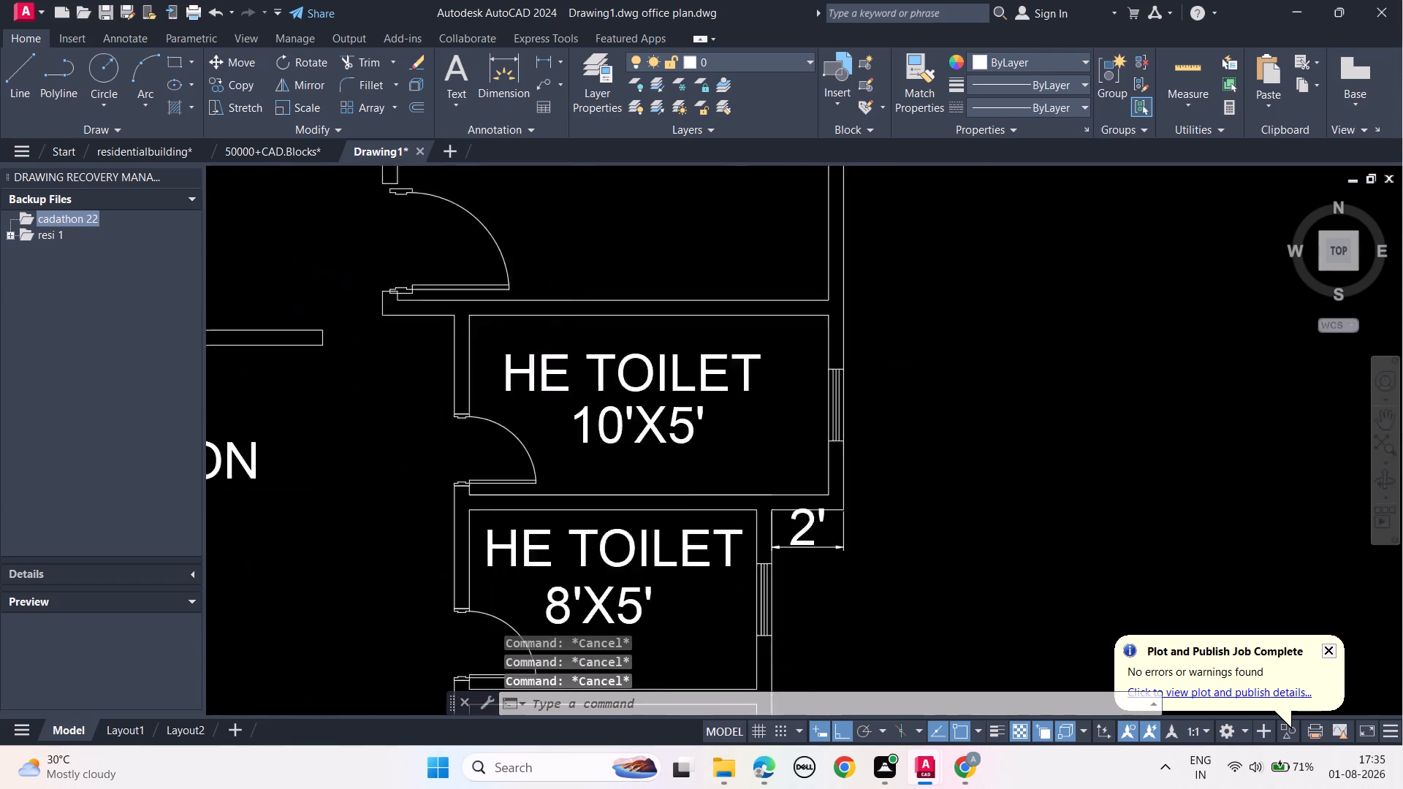
{"action": "scroll", "coordinate": [892, 476], "scroll_direction": "down", "scroll_amount": 2}
{"action": "middle_click_drag", "start_coordinate": [917, 492], "coordinate": [912, 376]}
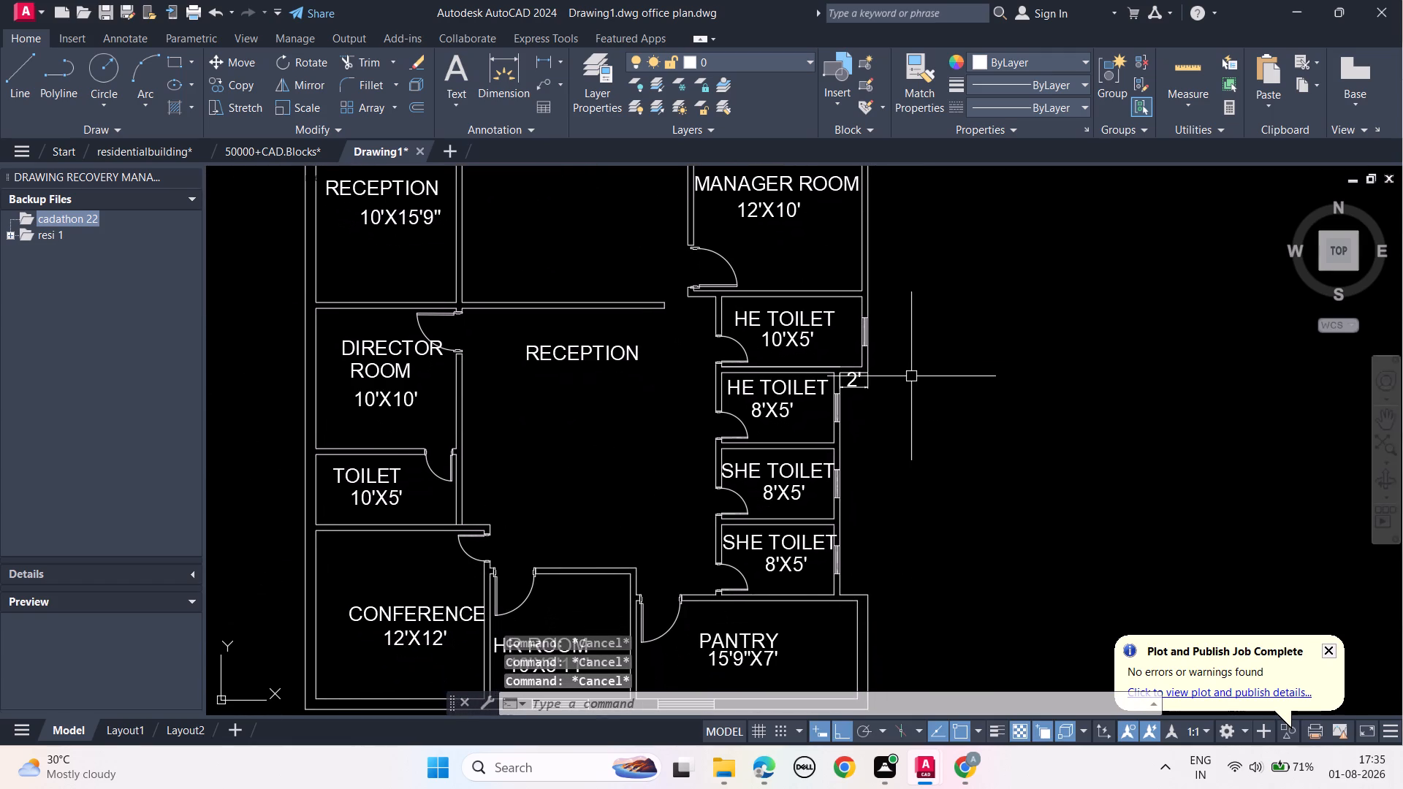
{"action": "middle_click_drag", "start_coordinate": [892, 531], "coordinate": [918, 429]}
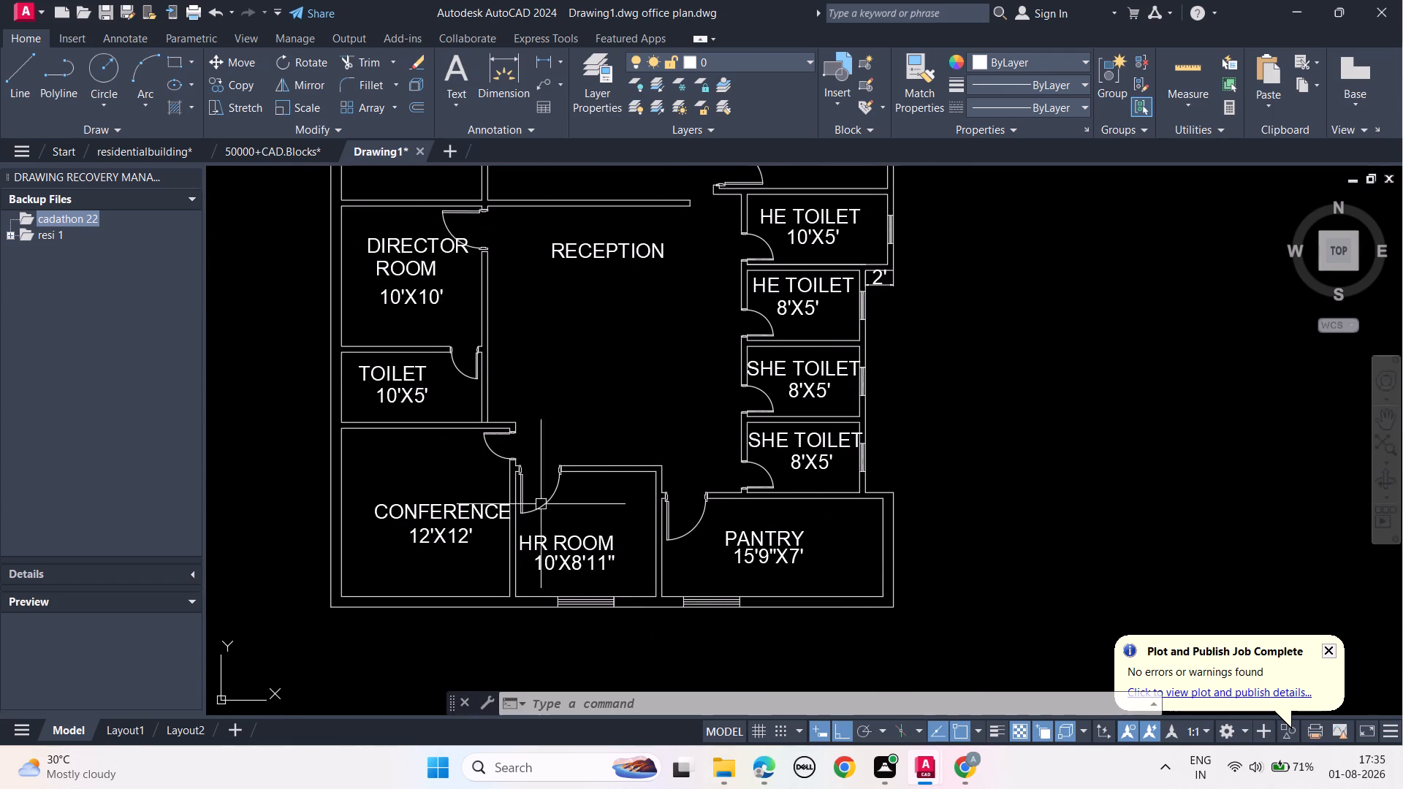
{"action": "scroll", "coordinate": [357, 523], "scroll_direction": "up", "scroll_amount": 2}
{"action": "middle_click_drag", "start_coordinate": [365, 530], "coordinate": [407, 484]}
{"action": "scroll", "coordinate": [407, 484], "scroll_direction": "up", "scroll_amount": 1}
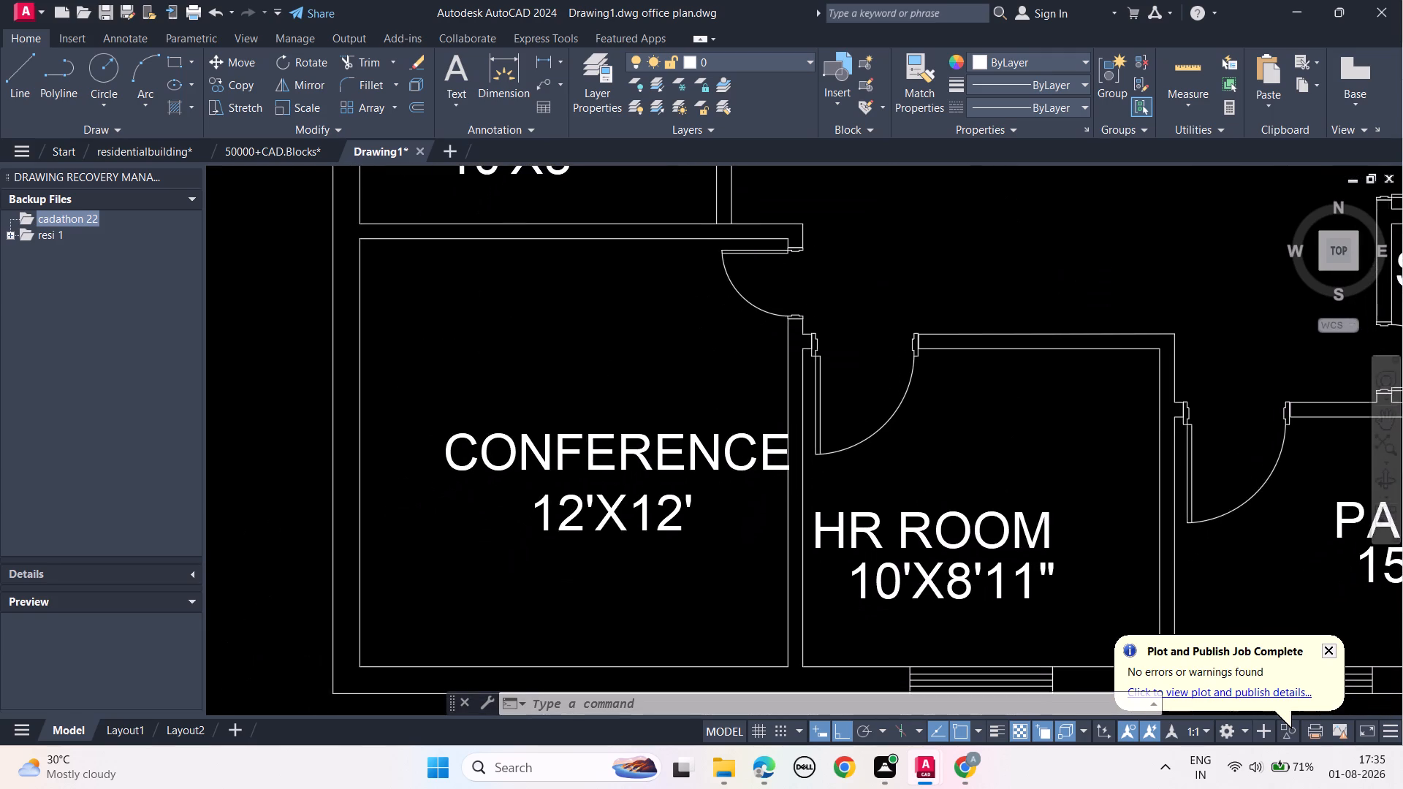
{"action": "scroll", "coordinate": [419, 479], "scroll_direction": "down", "scroll_amount": 2}
{"action": "type", "text": "L"}
{"action": "key", "text": "space"}
{"action": "scroll", "coordinate": [398, 473], "scroll_direction": "up", "scroll_amount": 1}
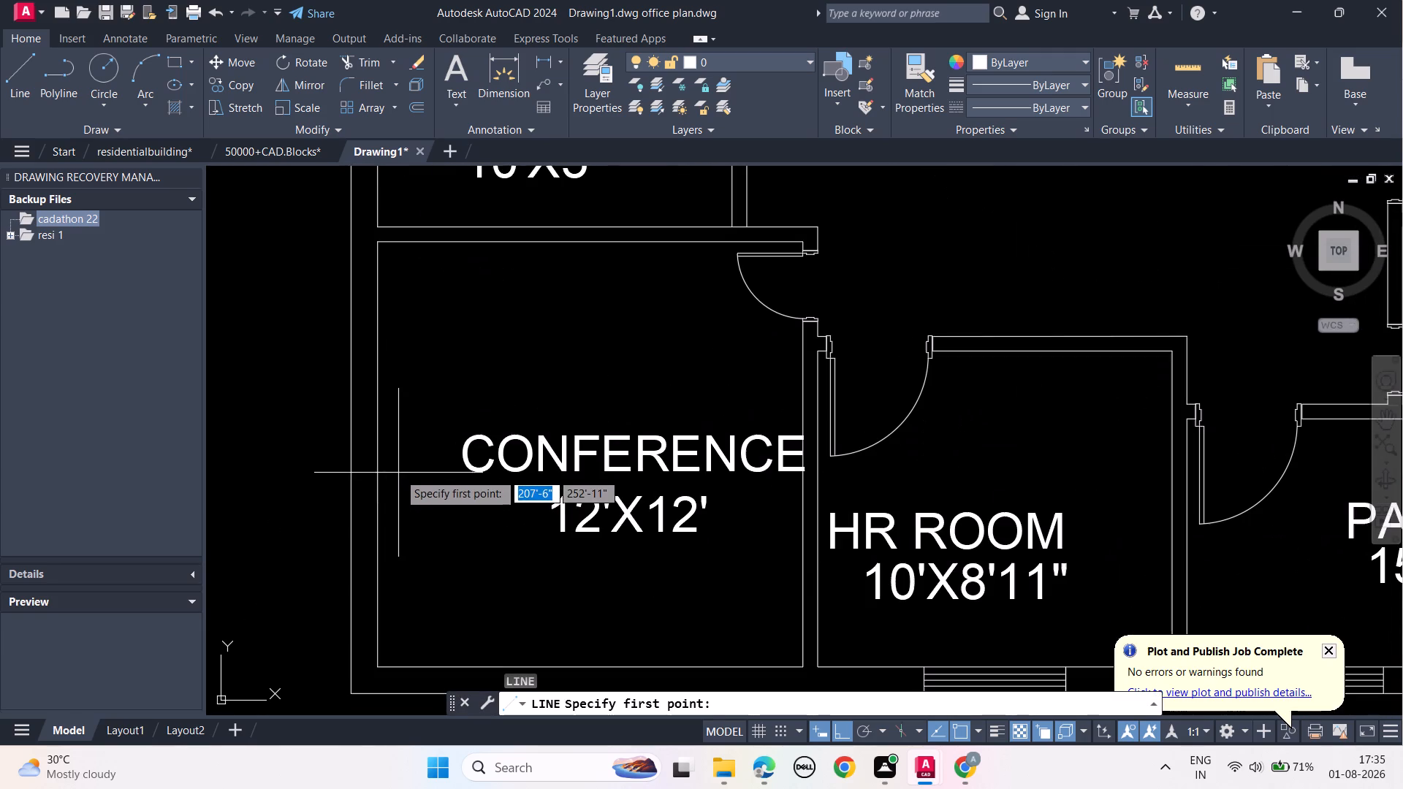
{"action": "left_click", "coordinate": [374, 455]}
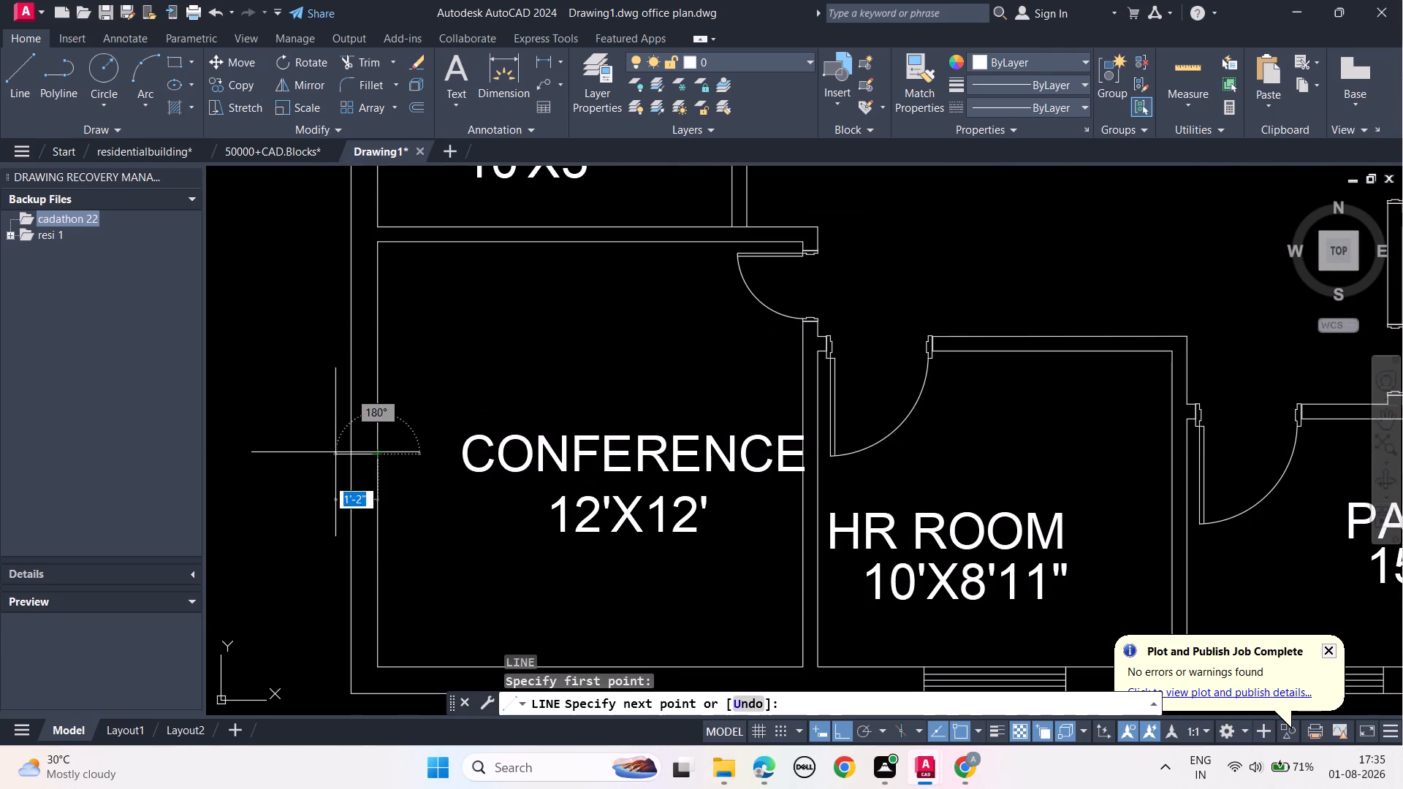
{"action": "left_click", "coordinate": [303, 446]}
{"action": "key", "text": "Escape"}
{"action": "key", "text": "Escape"}
{"action": "key", "text": "Escape"}
{"action": "key", "text": "Escape"}
Trim the part of that horizontal line extending beyond the outer face of the conference room's west wall.
{"action": "type", "text": "TR"}
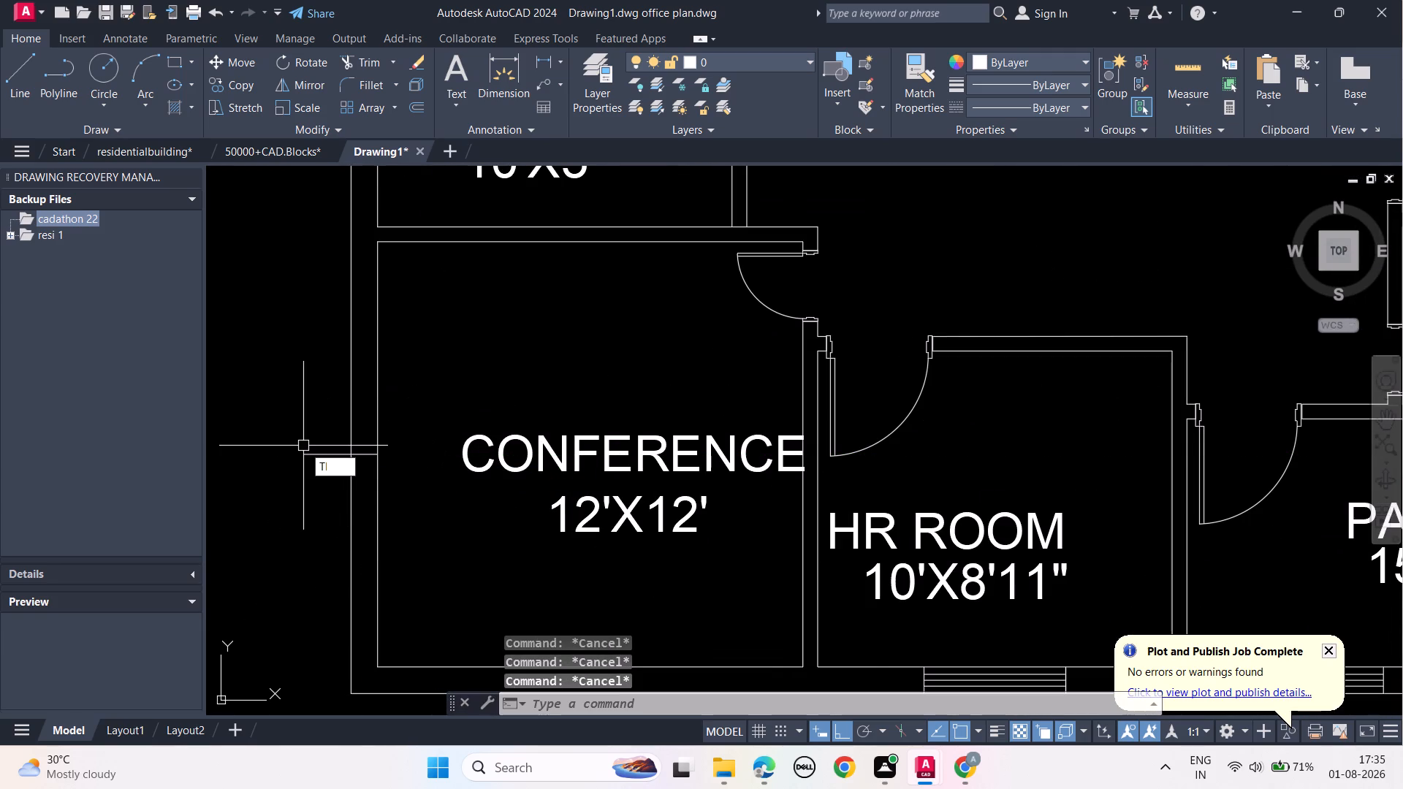
{"action": "key", "text": "space"}
{"action": "left_click", "coordinate": [319, 457]}
{"action": "key", "text": "Escape"}
{"action": "key", "text": "Escape"}
{"action": "key", "text": "Escape"}
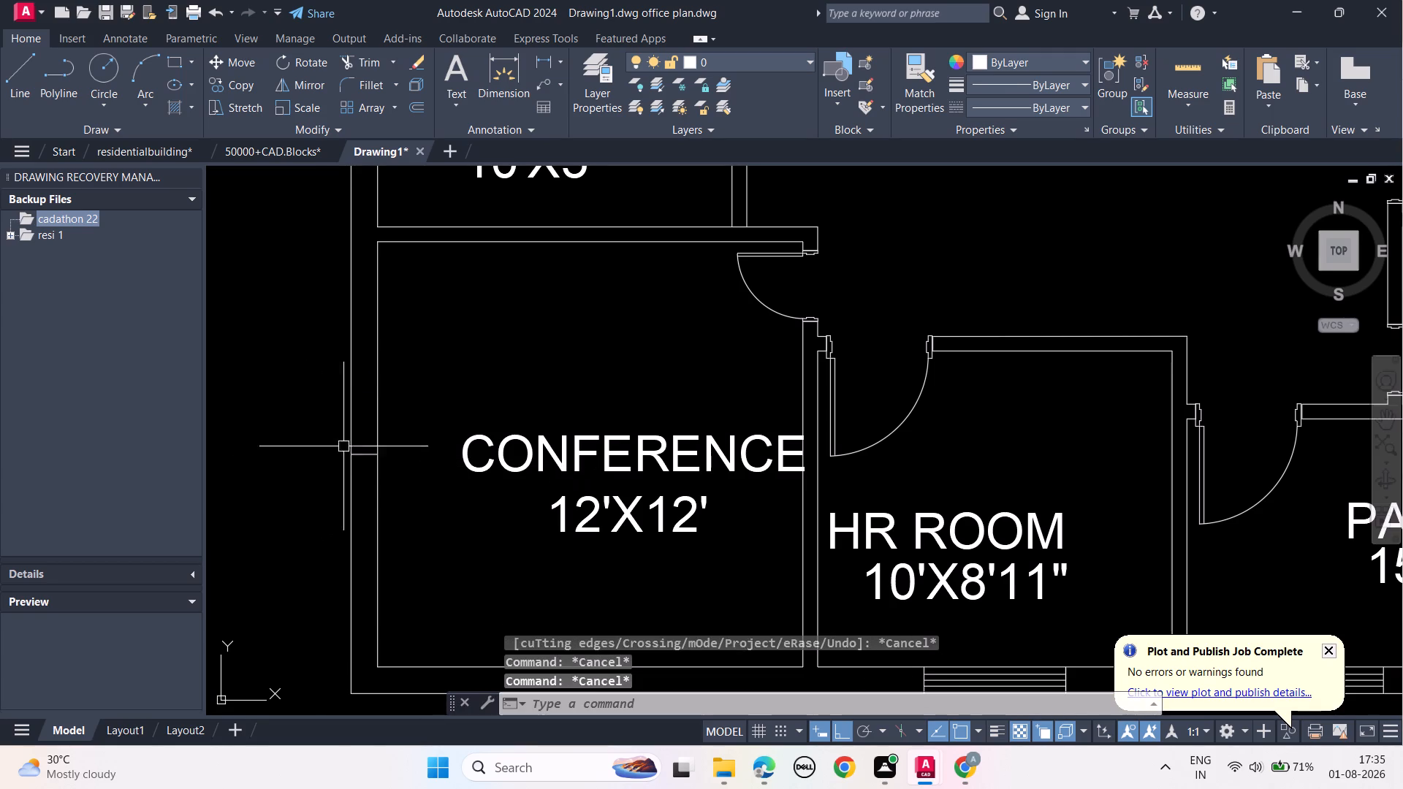
Offset the horizontal line across the conference room's west wall 2.5' to the north and 2.5' to the south.
{"action": "left_click", "coordinate": [361, 453]}
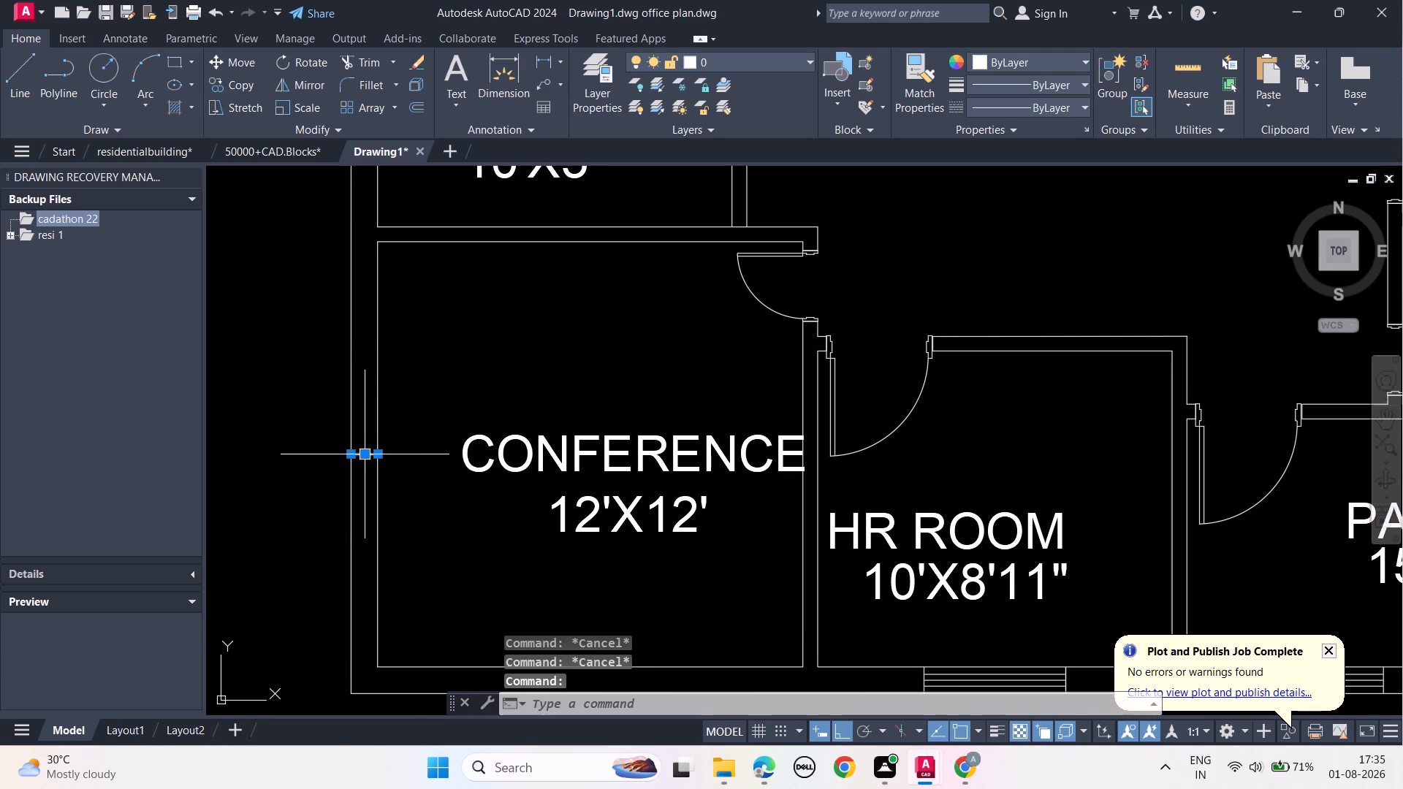
{"action": "type", "text": "OFF"}
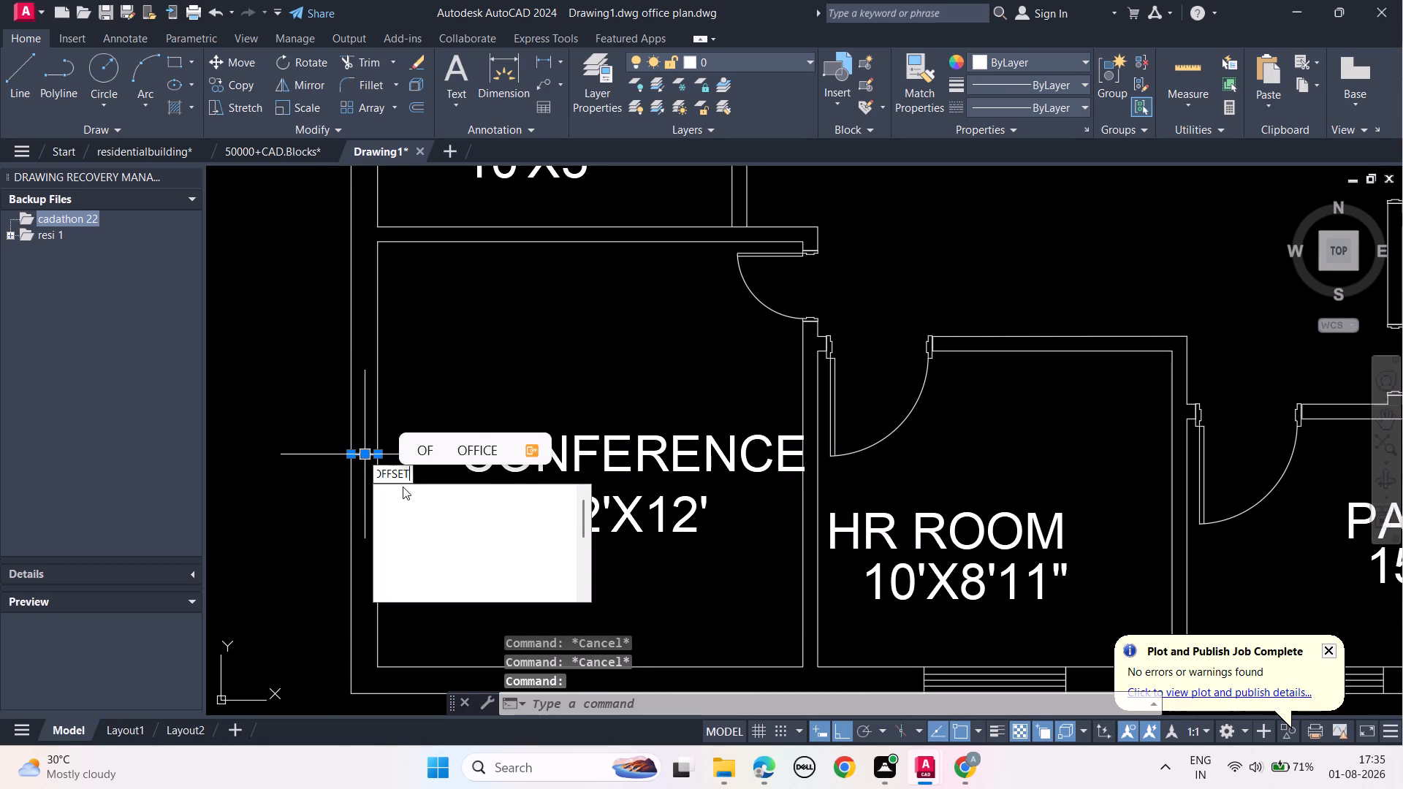
{"action": "left_click", "coordinate": [405, 489]}
{"action": "type", "text": "2.5"}
{"action": "key", "text": "apostrophe"}
{"action": "key", "text": "Return"}
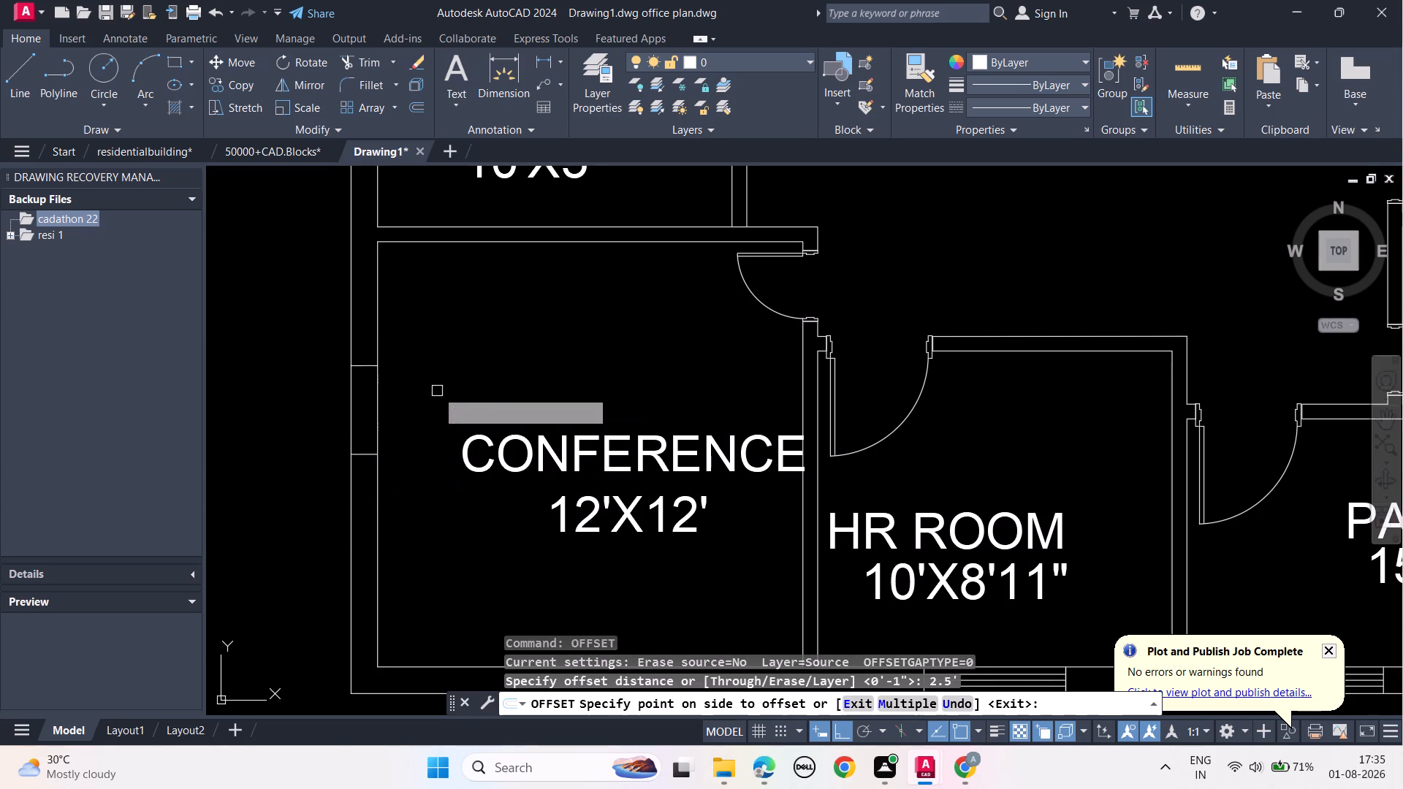
{"action": "left_click", "coordinate": [437, 391]}
{"action": "left_click", "coordinate": [364, 455]}
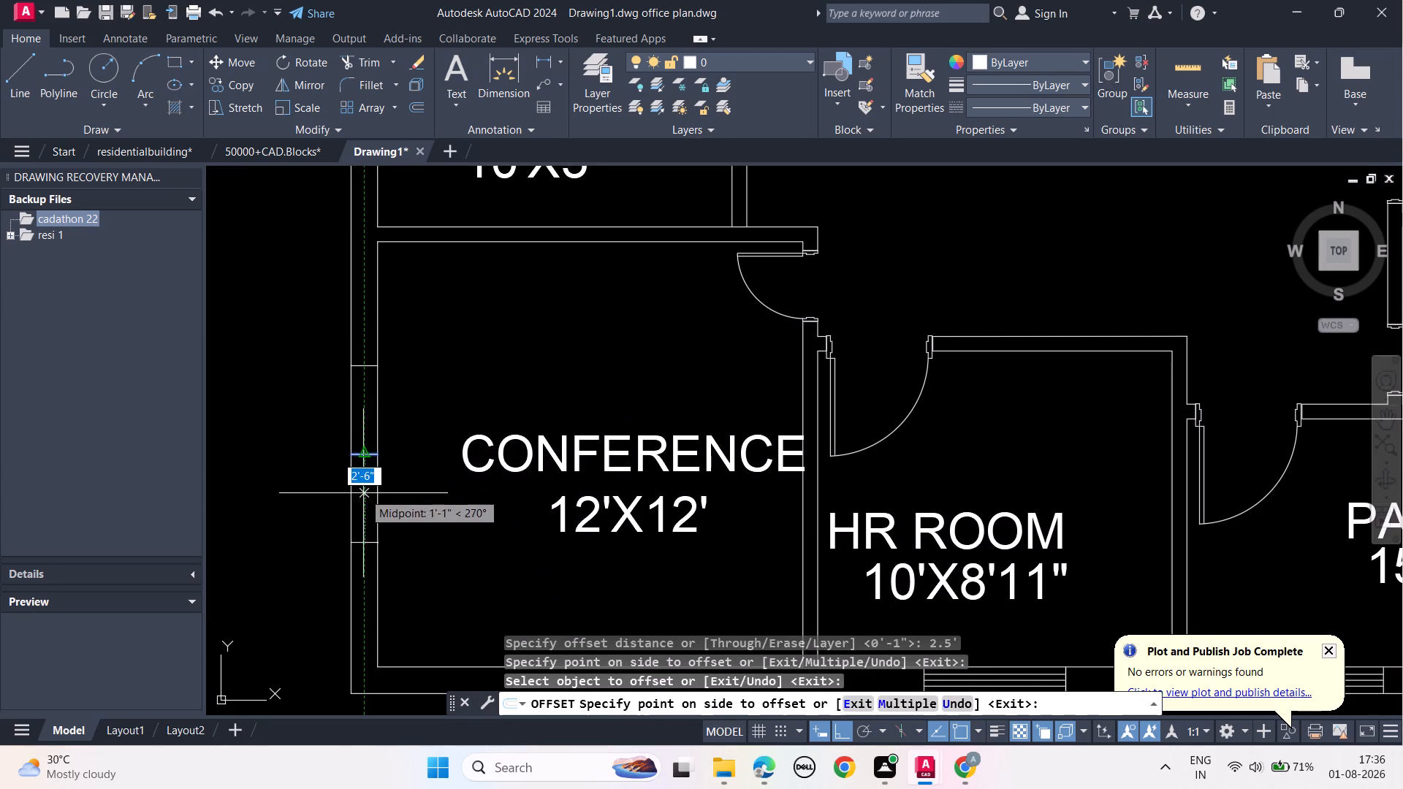
{"action": "left_click", "coordinate": [363, 493]}
{"action": "key", "text": "Escape"}
{"action": "key", "text": "Escape"}
Delete the middle horizontal line between the two jamb lines in the conference room's west wall.
{"action": "left_click", "coordinate": [365, 454]}
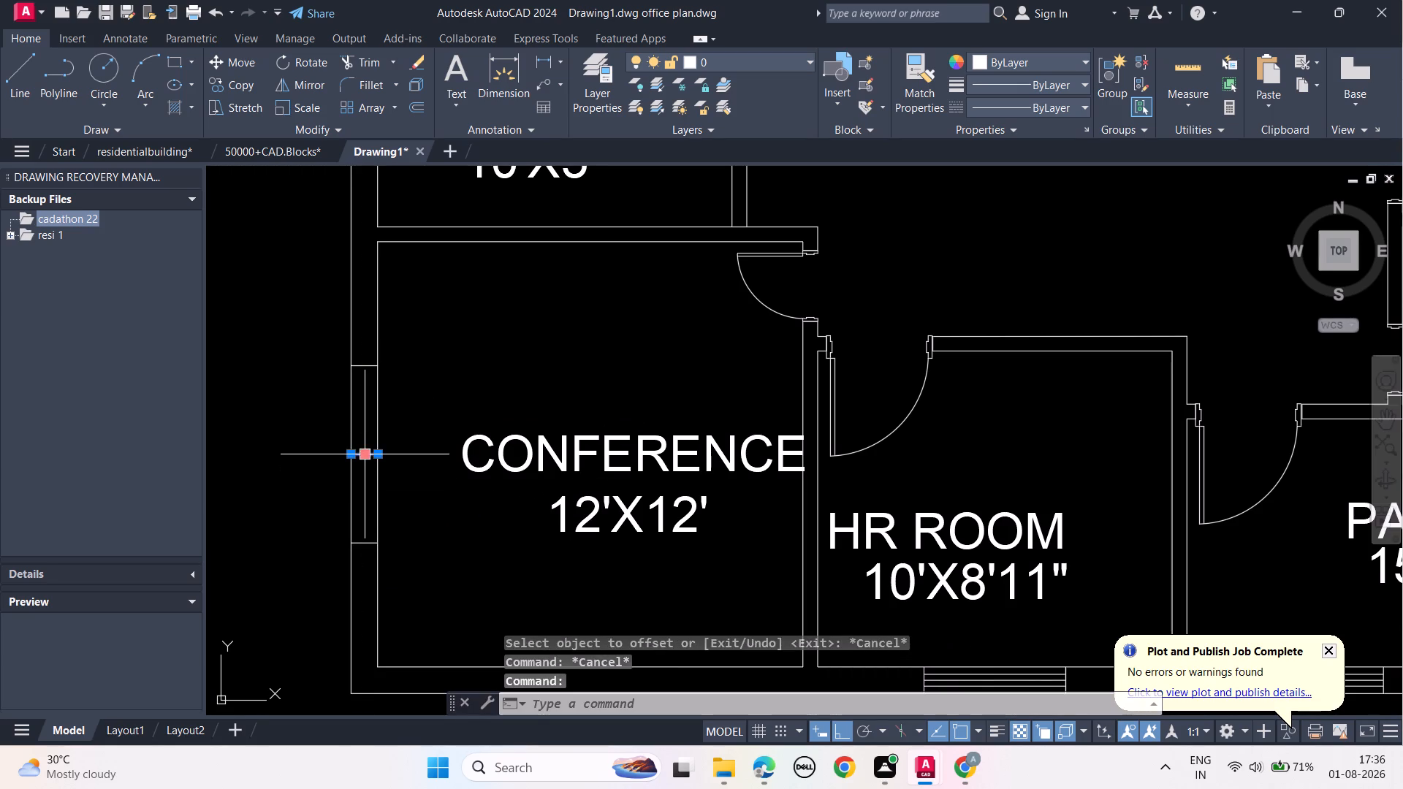
{"action": "key", "text": "Delete"}
Draw a vertical line between the midpoints of the two jamb lines in the conference room's west wall.
{"action": "type", "text": "L"}
{"action": "key", "text": "space"}
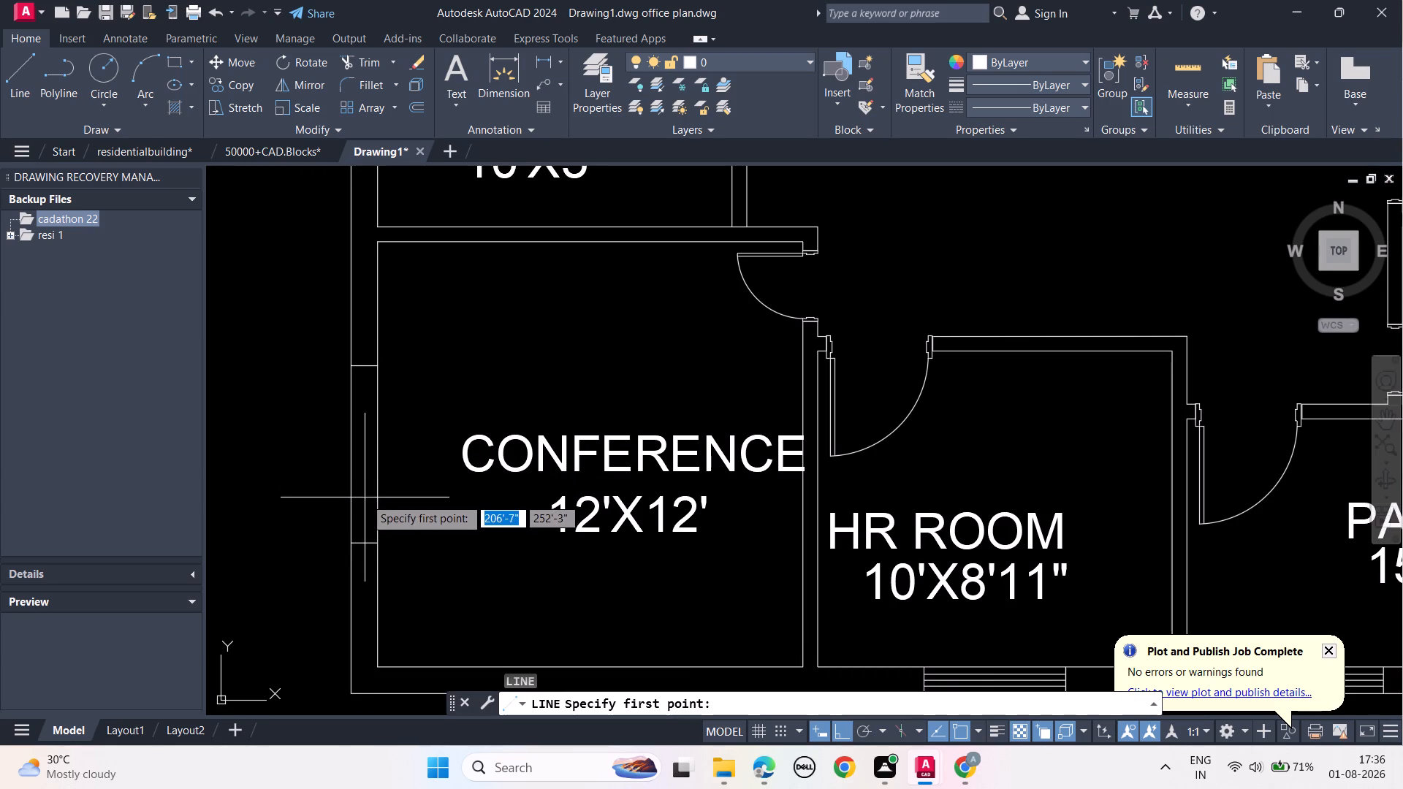
{"action": "left_click", "coordinate": [362, 539]}
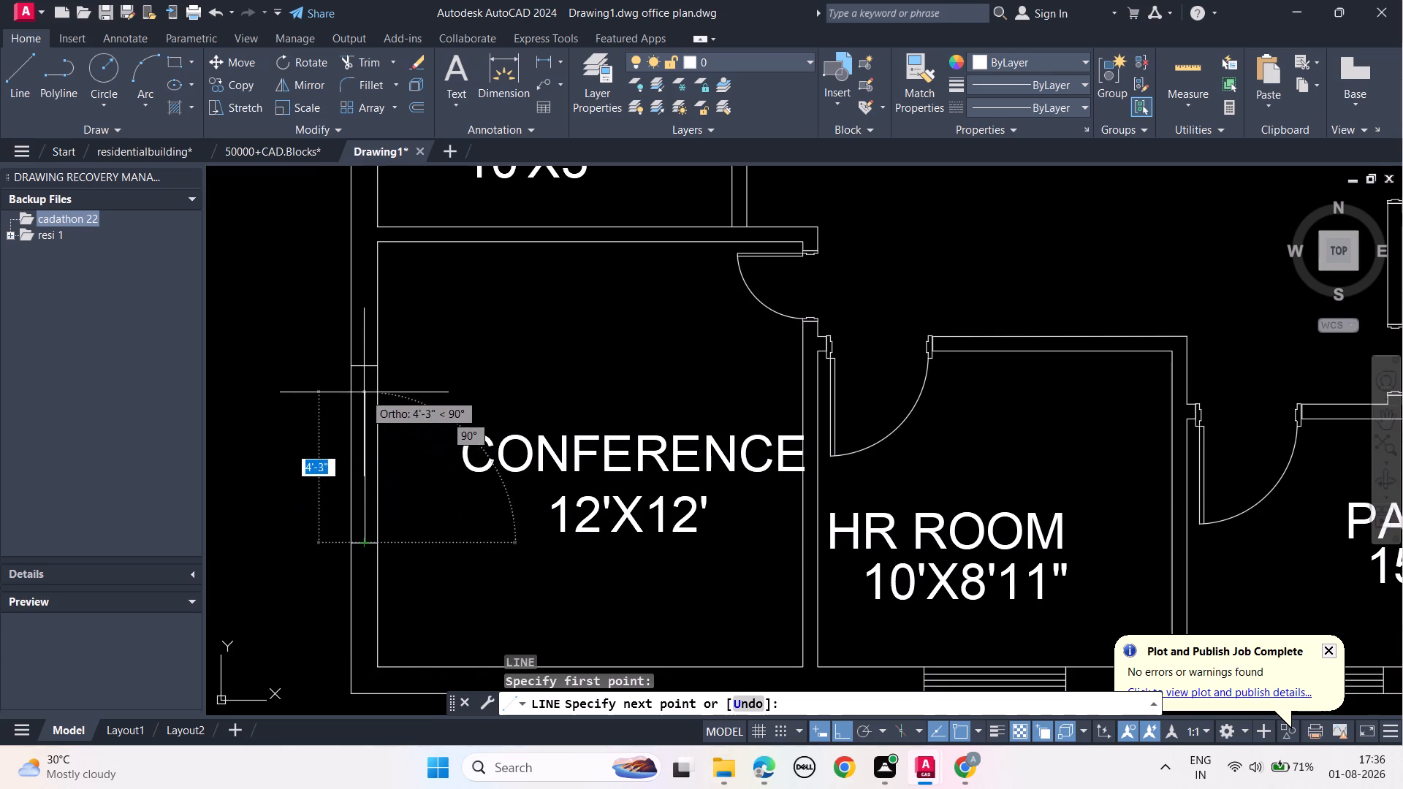
{"action": "left_click", "coordinate": [365, 370]}
{"action": "key", "text": "Escape"}
{"action": "key", "text": "Escape"}
{"action": "key", "text": "Escape"}
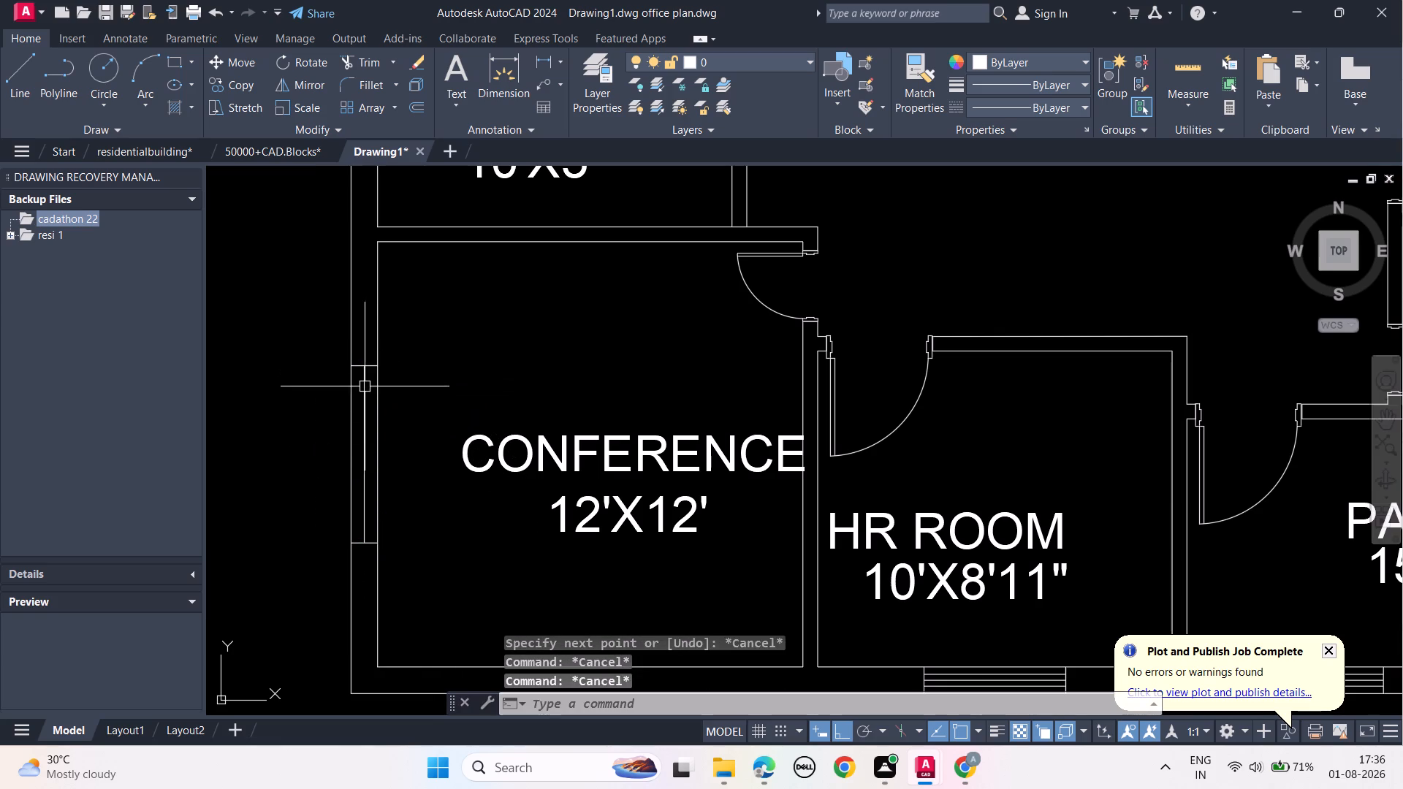
Offset the vertical window line in the conference room's west wall 1" to the west and 1" to the east.
{"action": "left_click", "coordinate": [363, 395]}
{"action": "type", "text": "OFF"}
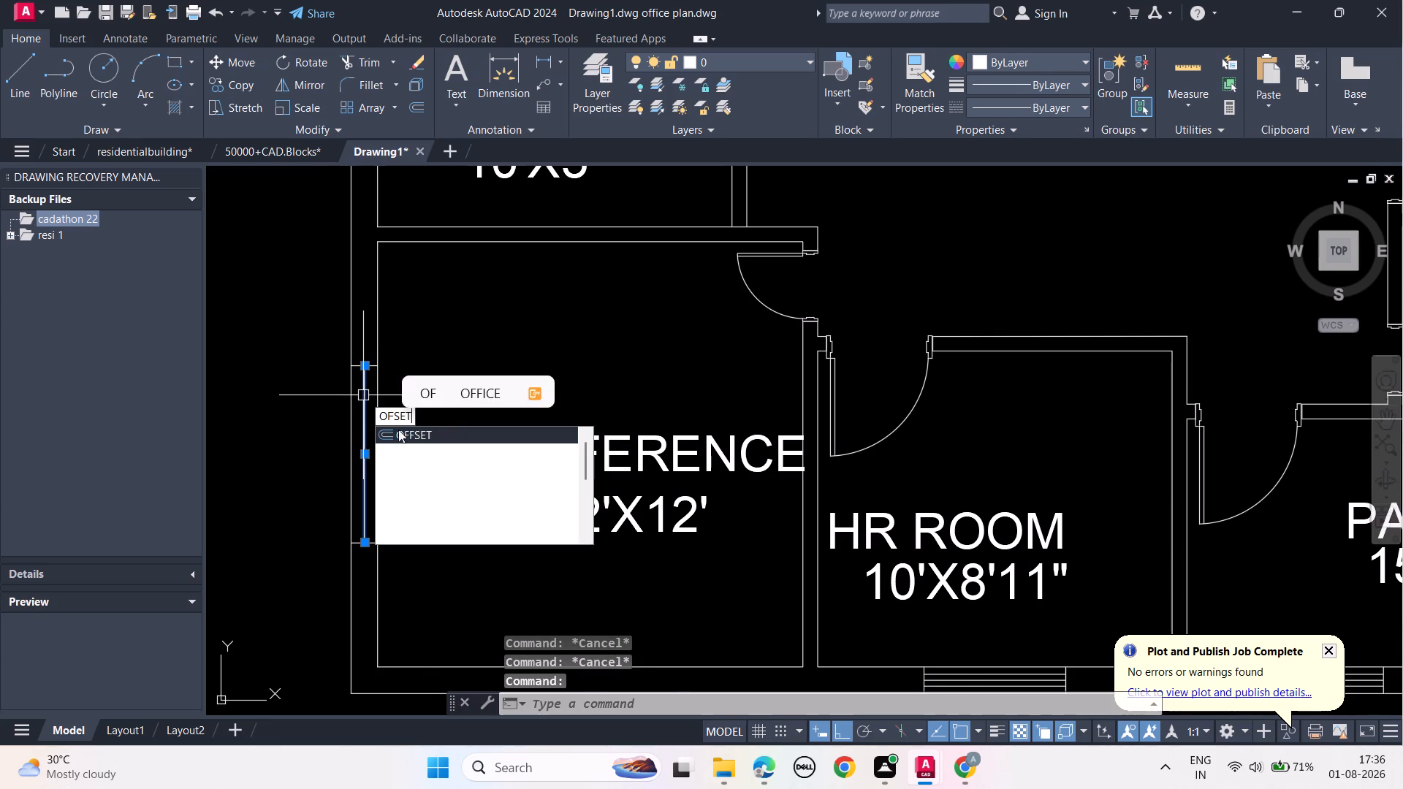
{"action": "left_click", "coordinate": [413, 432]}
{"action": "key", "text": "2"}
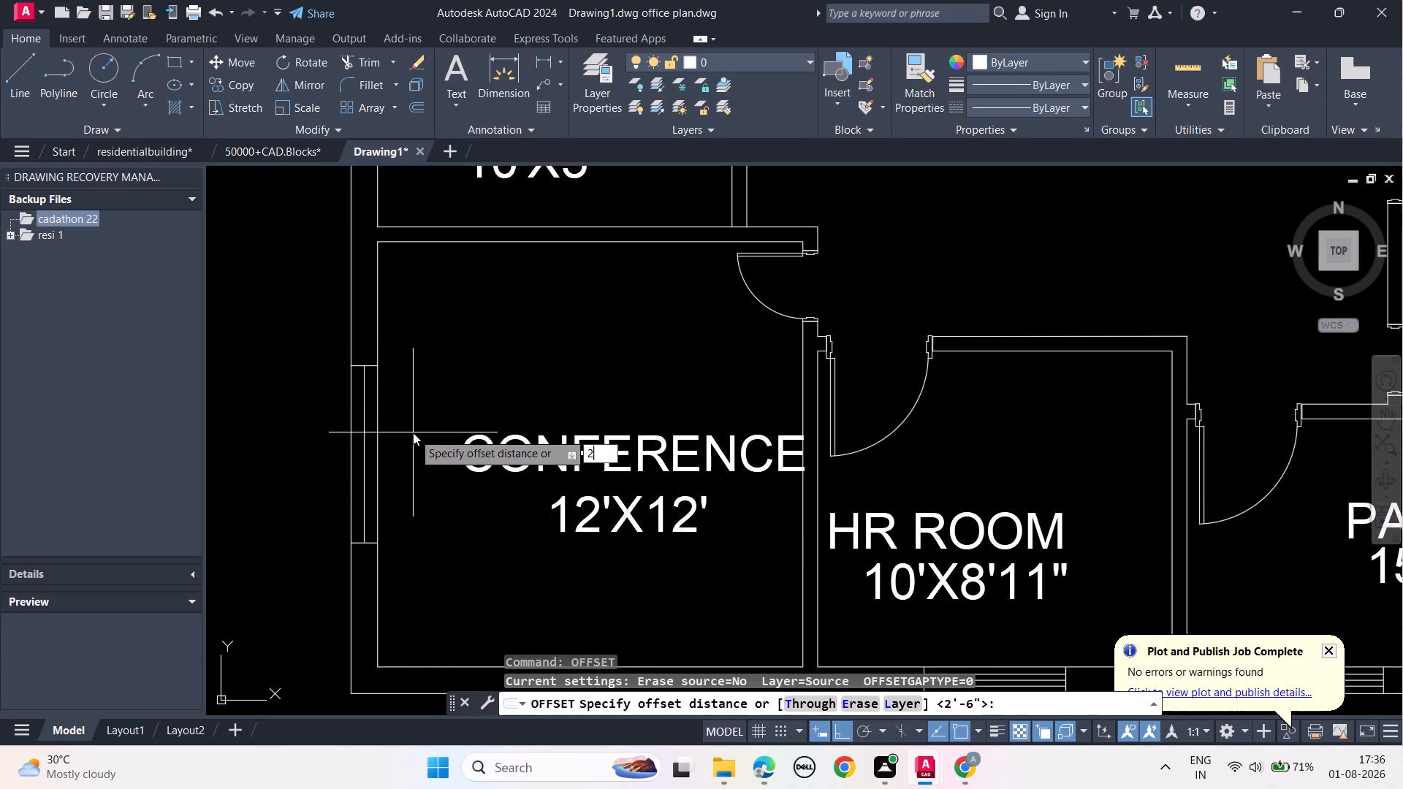
{"action": "key", "text": "BackSpace"}
{"action": "key", "text": "1"}
{"action": "key", "text": "shift+quotedbl"}
{"action": "key", "text": "Return"}
{"action": "scroll", "coordinate": [399, 446], "scroll_direction": "up", "scroll_amount": 2}
{"action": "left_click", "coordinate": [299, 470]}
{"action": "left_click", "coordinate": [309, 462]}
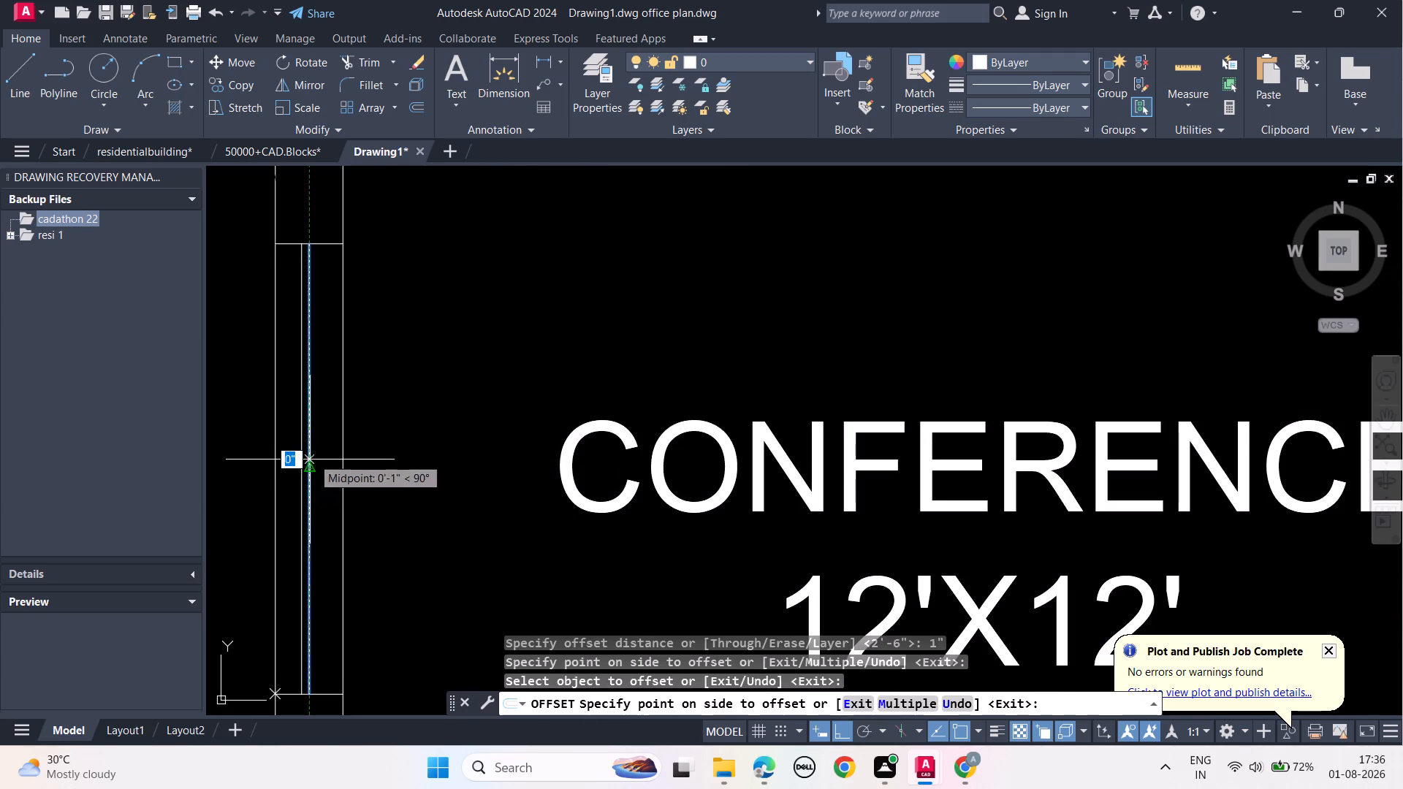
{"action": "left_click", "coordinate": [330, 444]}
{"action": "key", "text": "Escape"}
{"action": "key", "text": "Escape"}
{"action": "scroll", "coordinate": [330, 444], "scroll_direction": "down", "scroll_amount": 2}
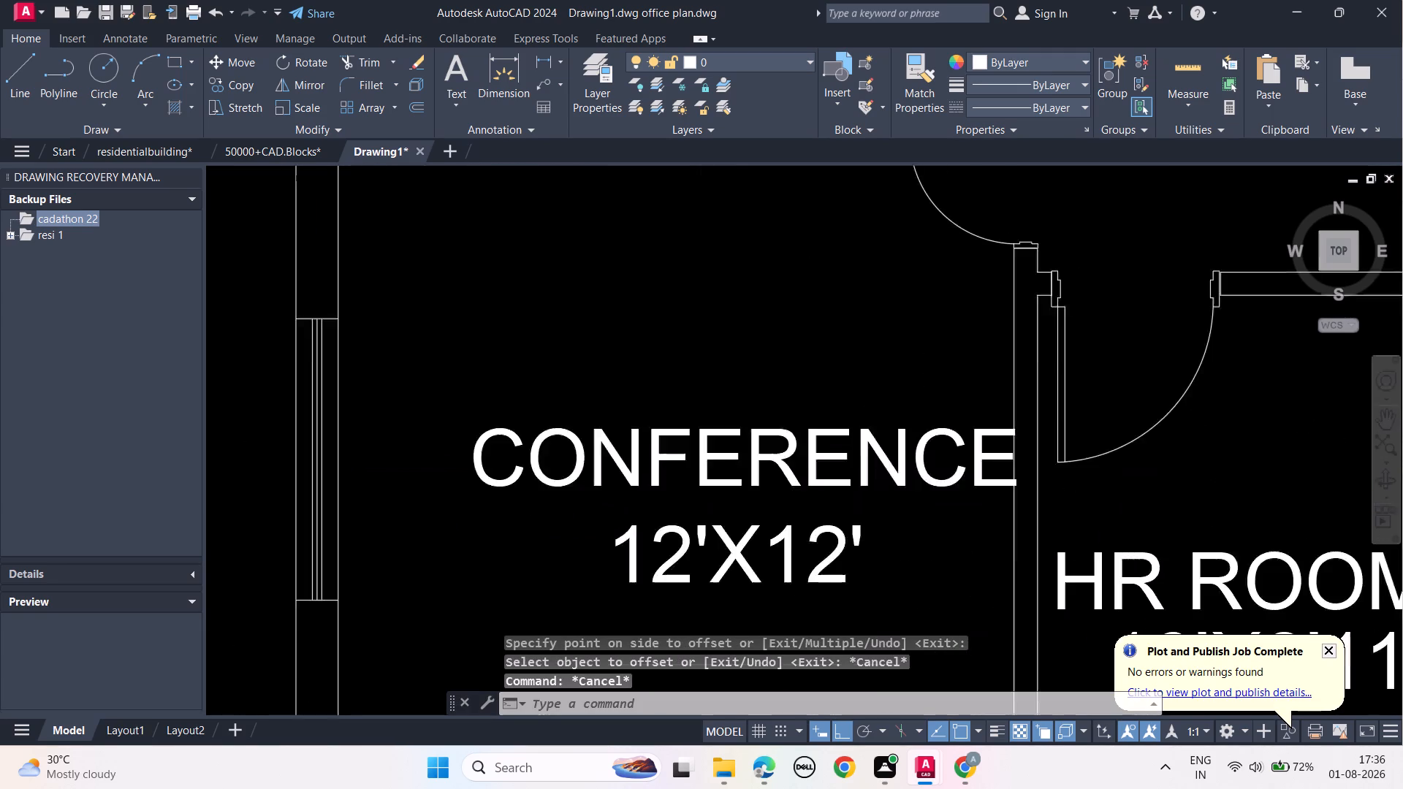
Draw a horizontal line westward across the 10'X5' west toilet's outer wall from the midpoint of its inner face.
{"action": "scroll", "coordinate": [330, 444], "scroll_direction": "down", "scroll_amount": 1}
{"action": "middle_click_drag", "start_coordinate": [432, 397], "coordinate": [453, 498]}
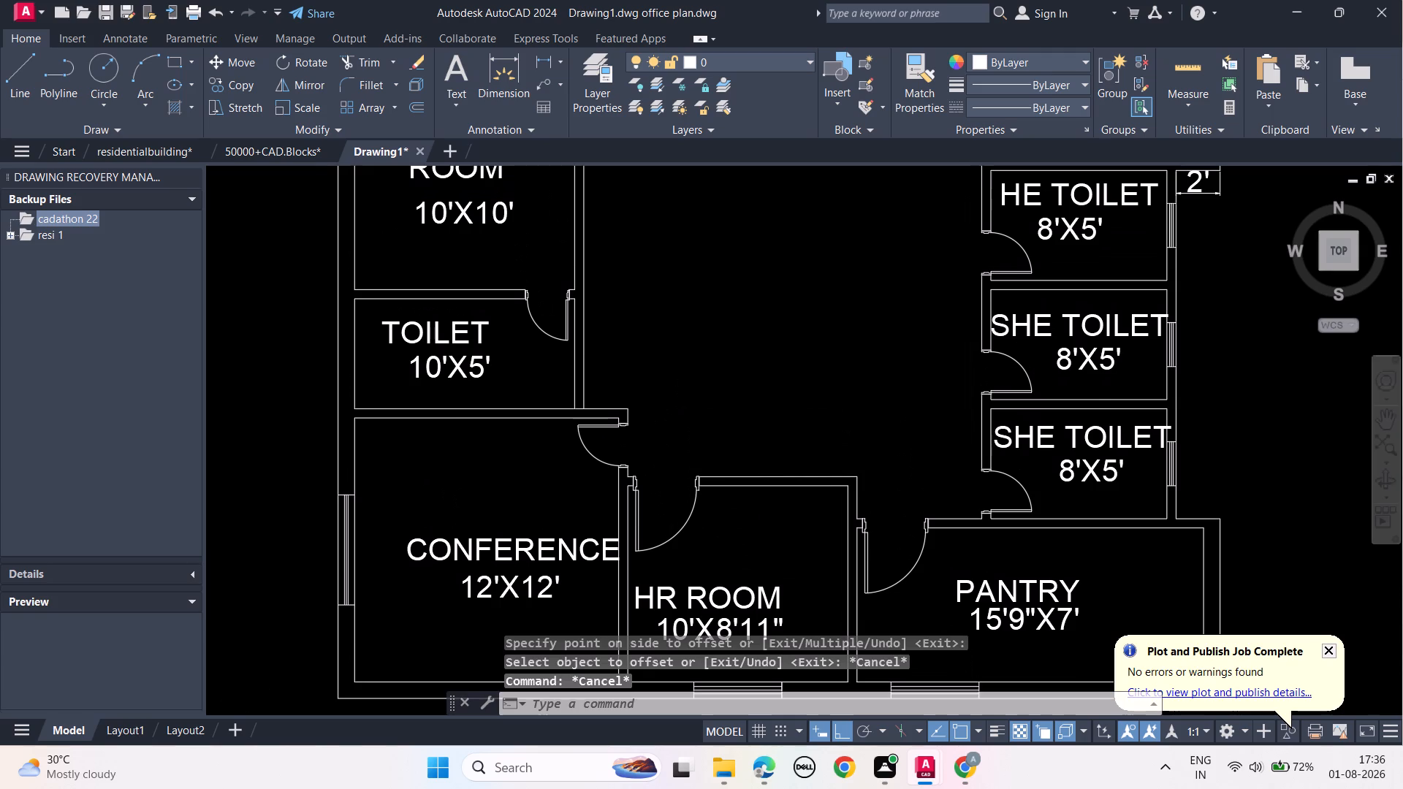
{"action": "key", "text": "Escape"}
{"action": "key", "text": "Escape"}
{"action": "key", "text": "Escape"}
{"action": "middle_click_drag", "start_coordinate": [438, 462], "coordinate": [477, 511]}
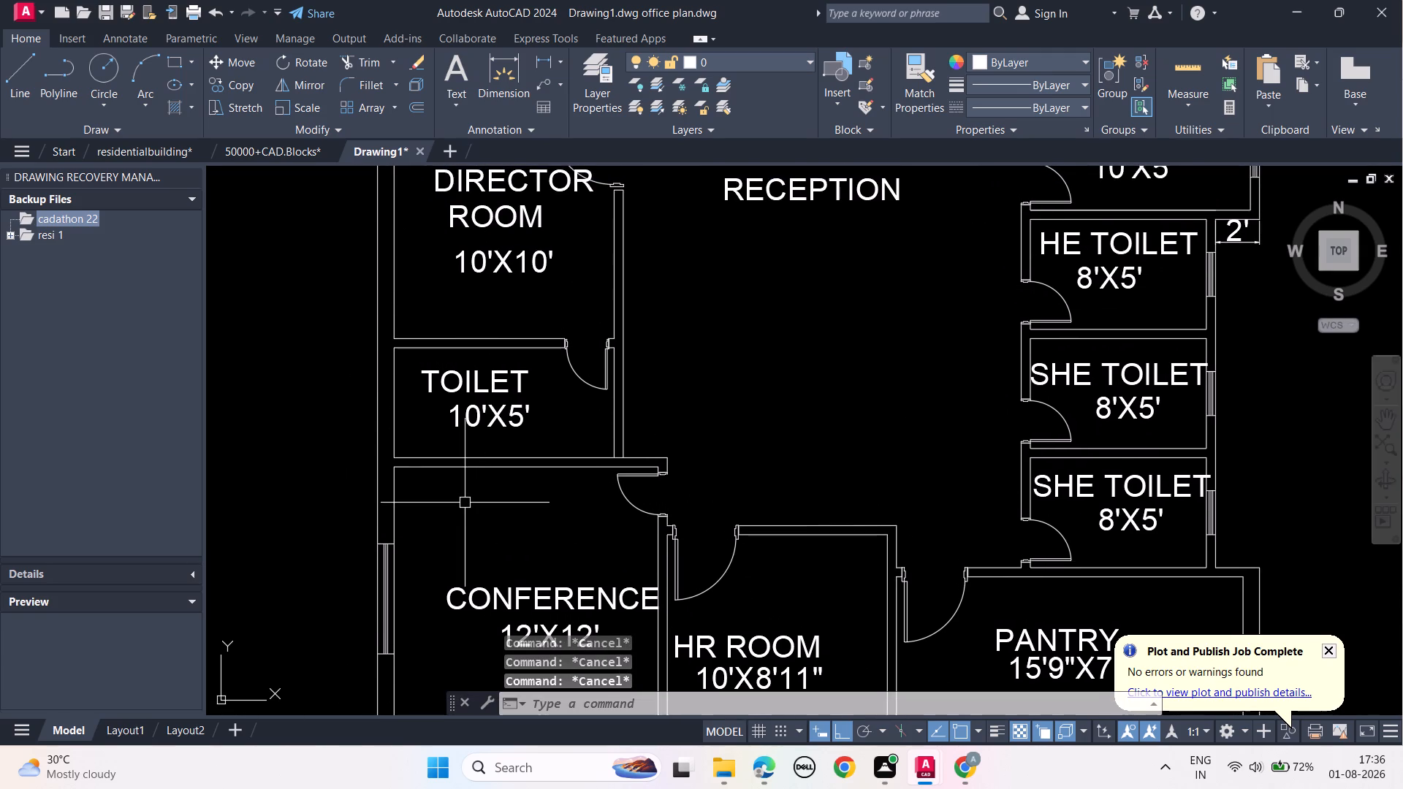
{"action": "type", "text": "L"}
{"action": "key", "text": "space"}
{"action": "scroll", "coordinate": [403, 437], "scroll_direction": "up", "scroll_amount": 2}
{"action": "left_click", "coordinate": [373, 352]}
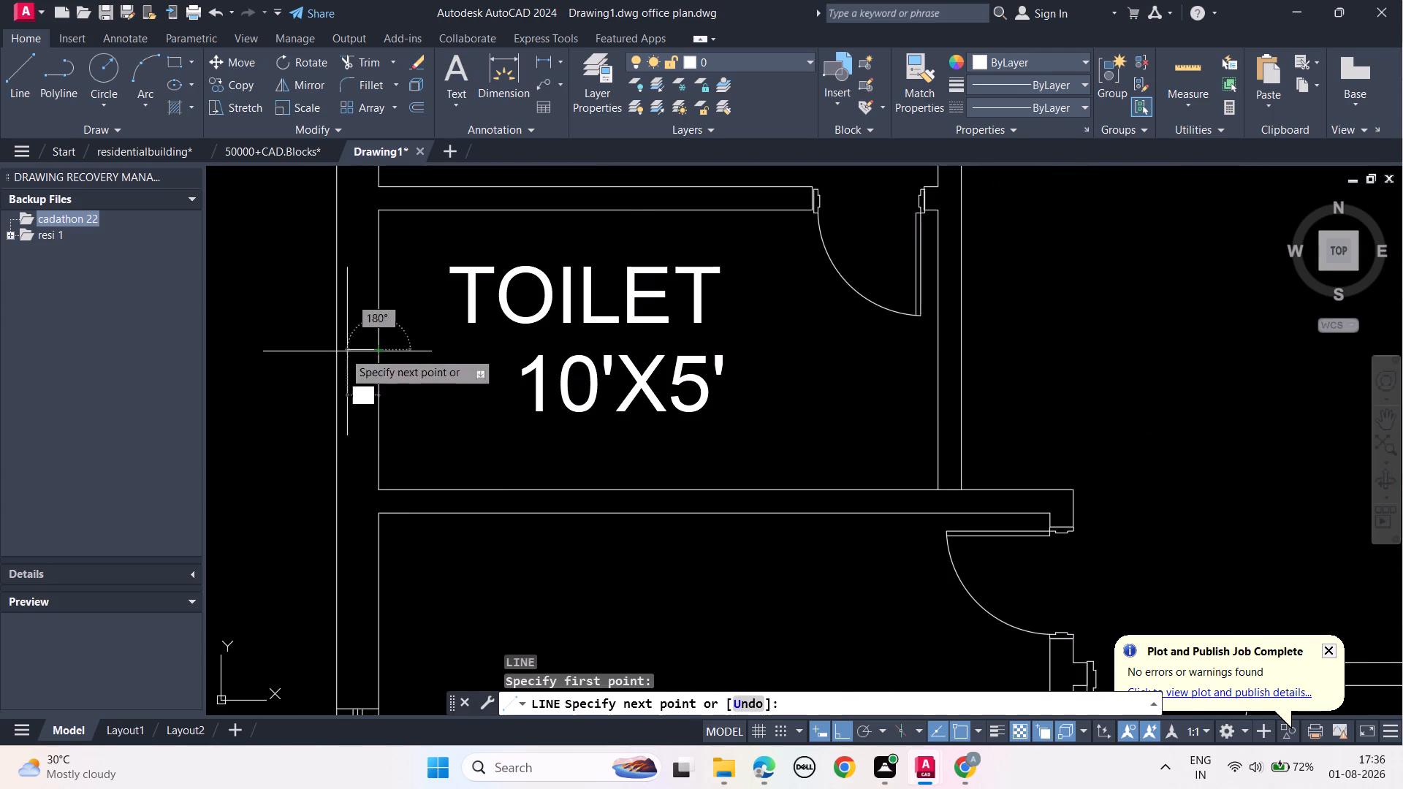
{"action": "left_click", "coordinate": [303, 344]}
{"action": "key", "text": "Escape"}
{"action": "key", "text": "Escape"}
{"action": "key", "text": "Escape"}
{"action": "key", "text": "Escape"}
{"action": "key", "text": "Escape"}
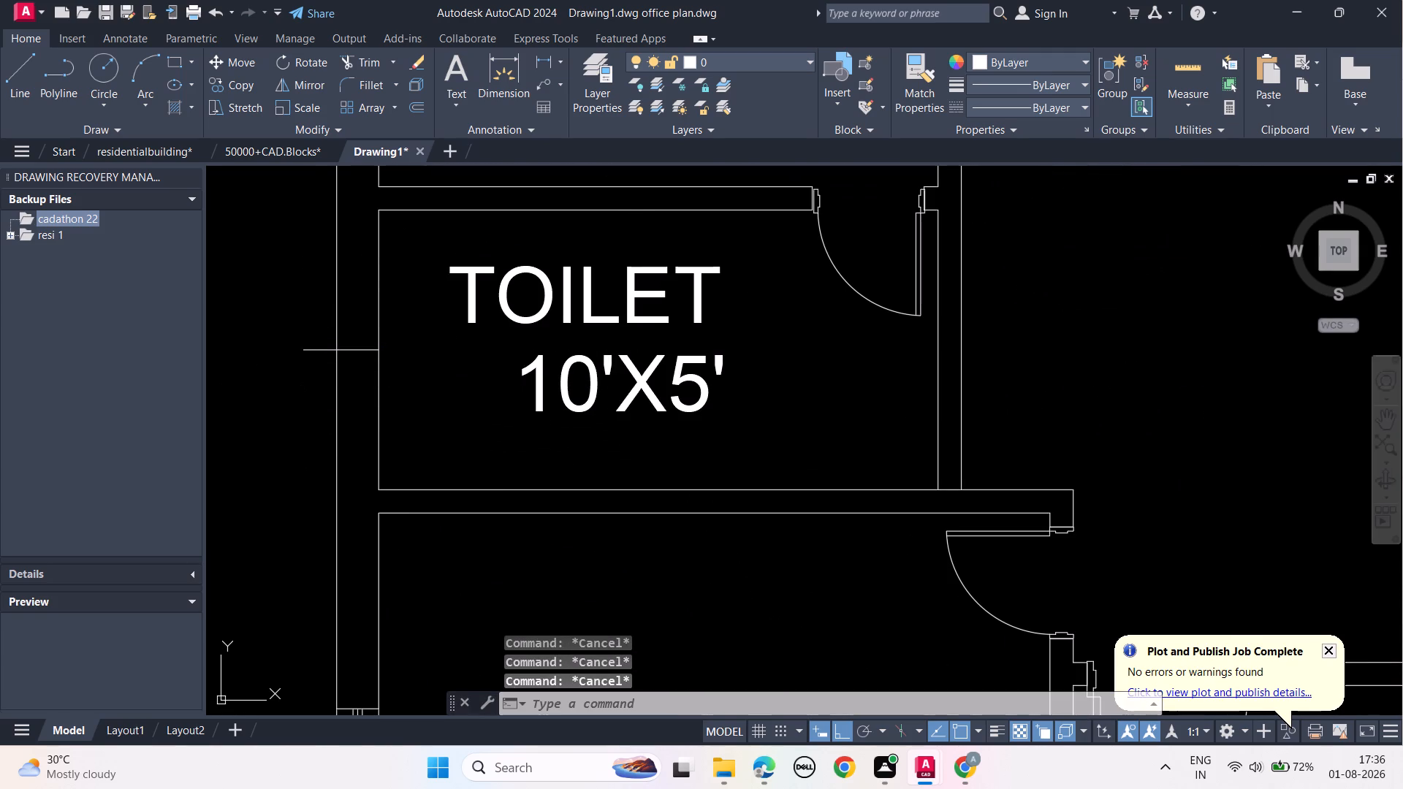
Save the drawing.
{"action": "key", "text": "ctrl+s"}
Trim the part of the horizontal line extending beyond the outer face of the west toilet's wall.
{"action": "type", "text": "TR"}
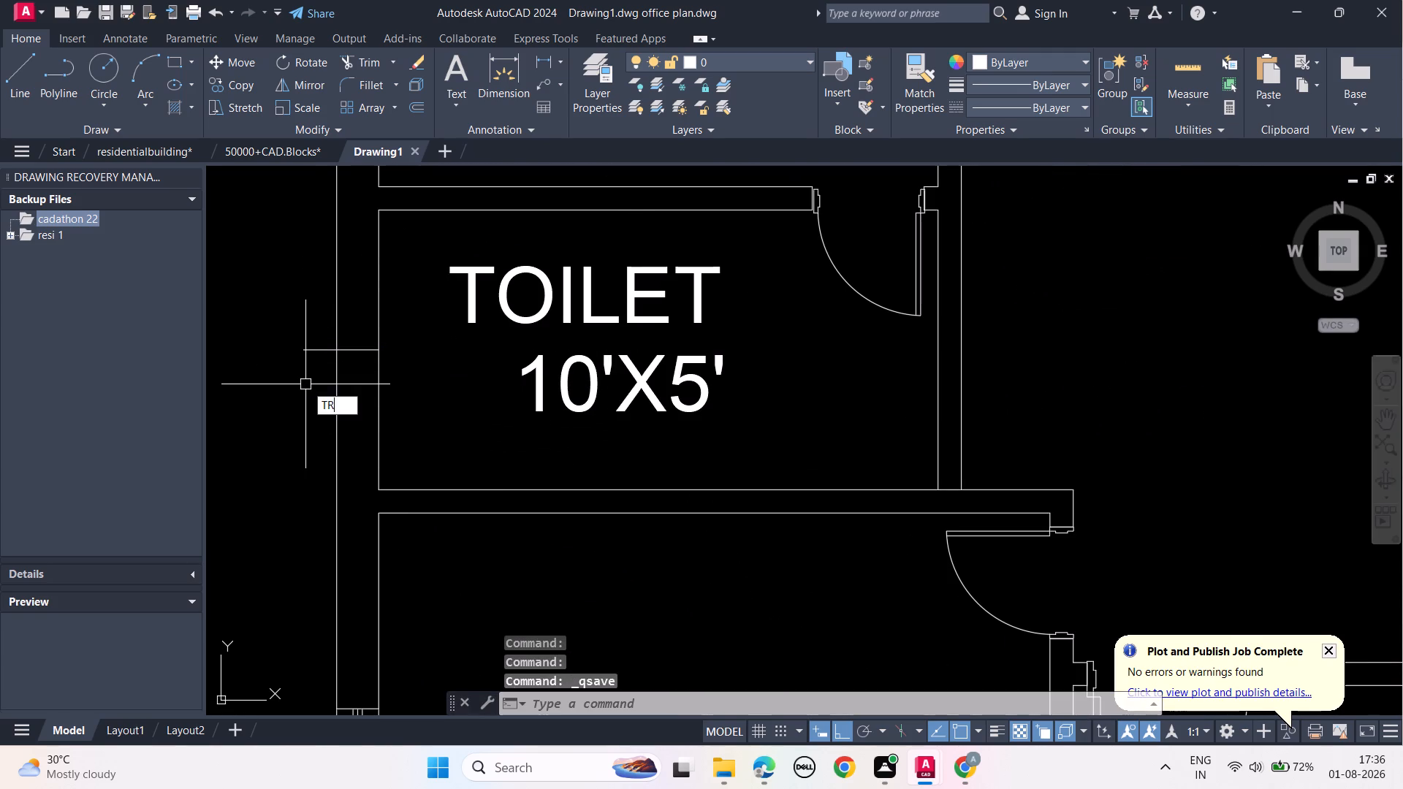
{"action": "key", "text": "space"}
{"action": "left_click", "coordinate": [314, 345]}
{"action": "key", "text": "Escape"}
{"action": "key", "text": "Escape"}
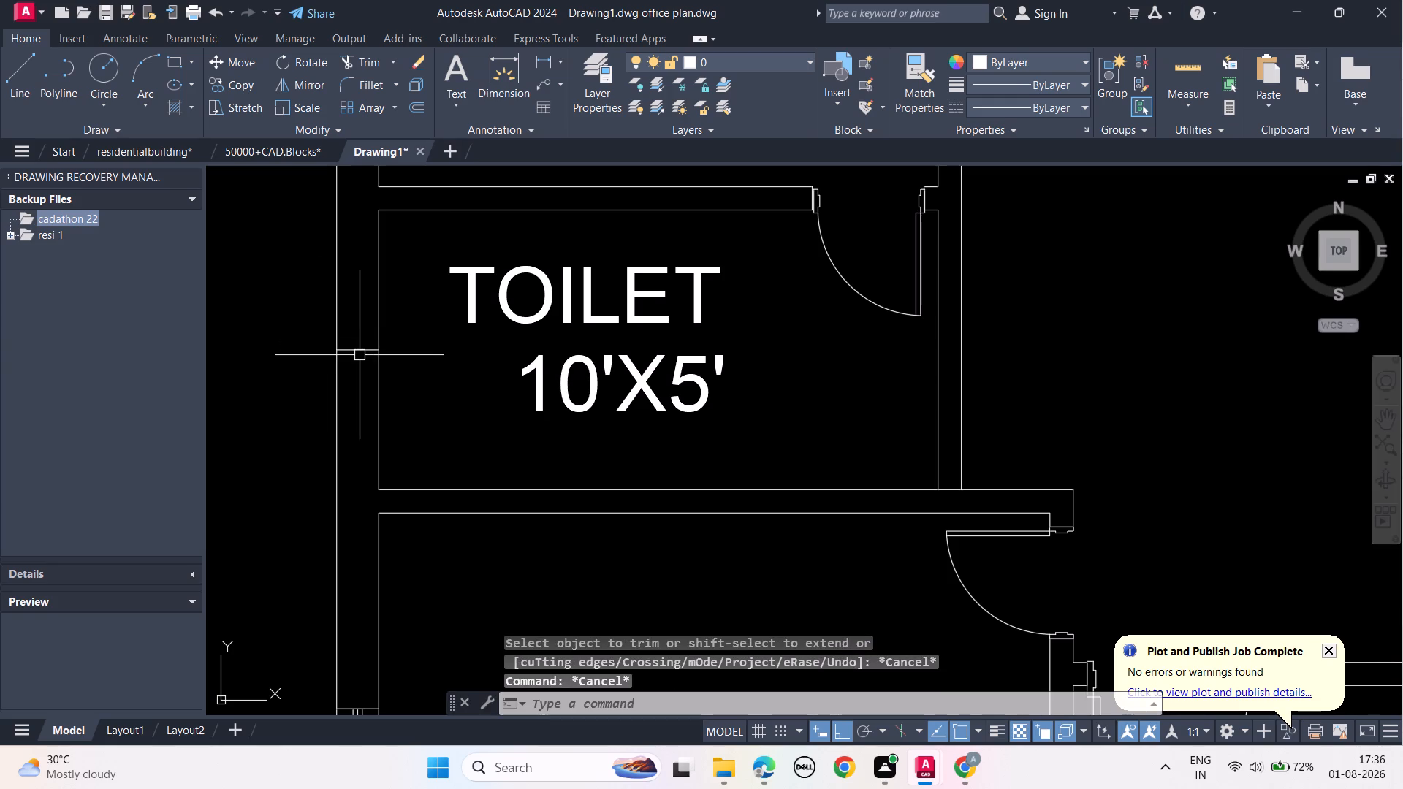
Offset the horizontal line across the west toilet's outer wall 1' to the north and 1' to the south.
{"action": "left_click", "coordinate": [360, 351]}
{"action": "type", "text": "OFF"}
{"action": "left_click", "coordinate": [418, 391]}
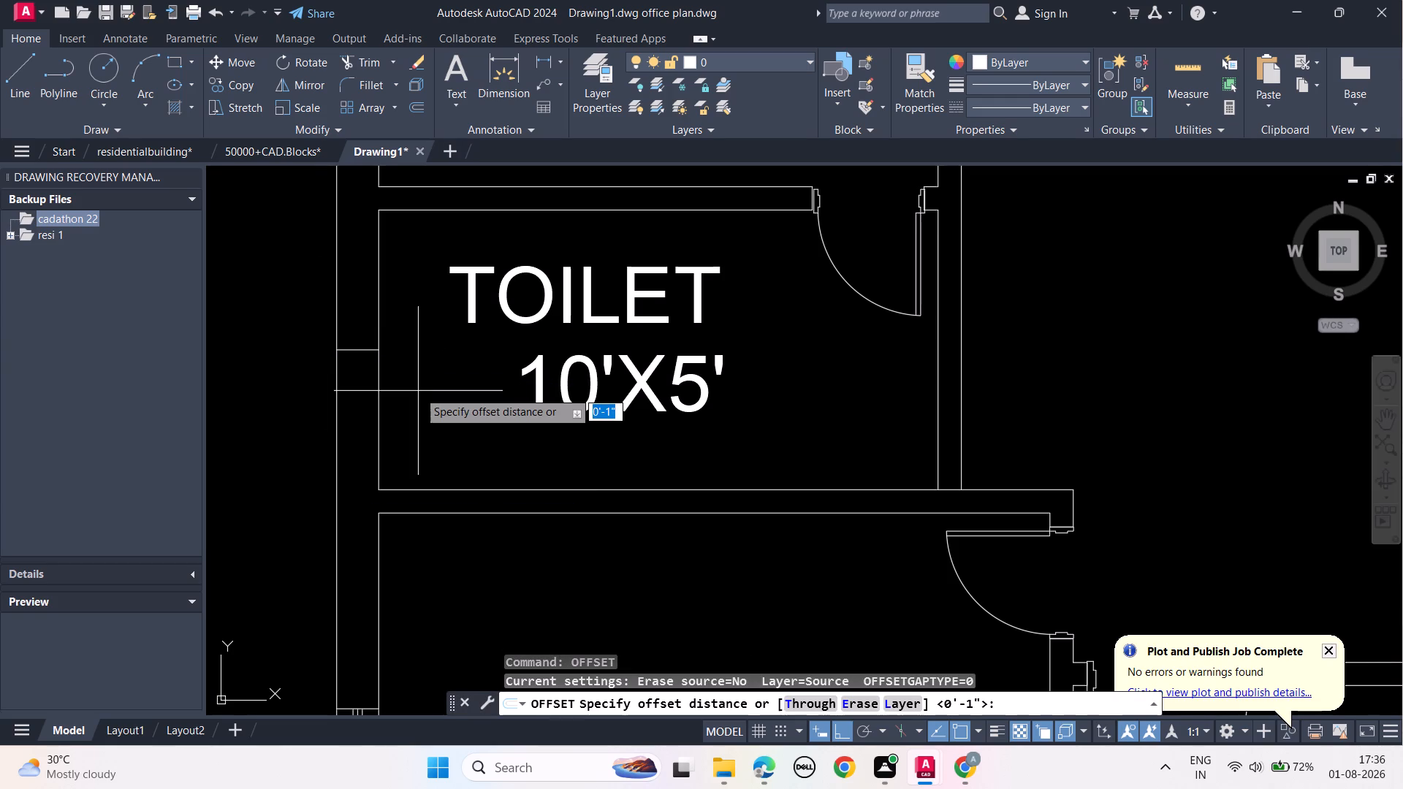
{"action": "type", "text": "1'"}
{"action": "key", "text": "Return"}
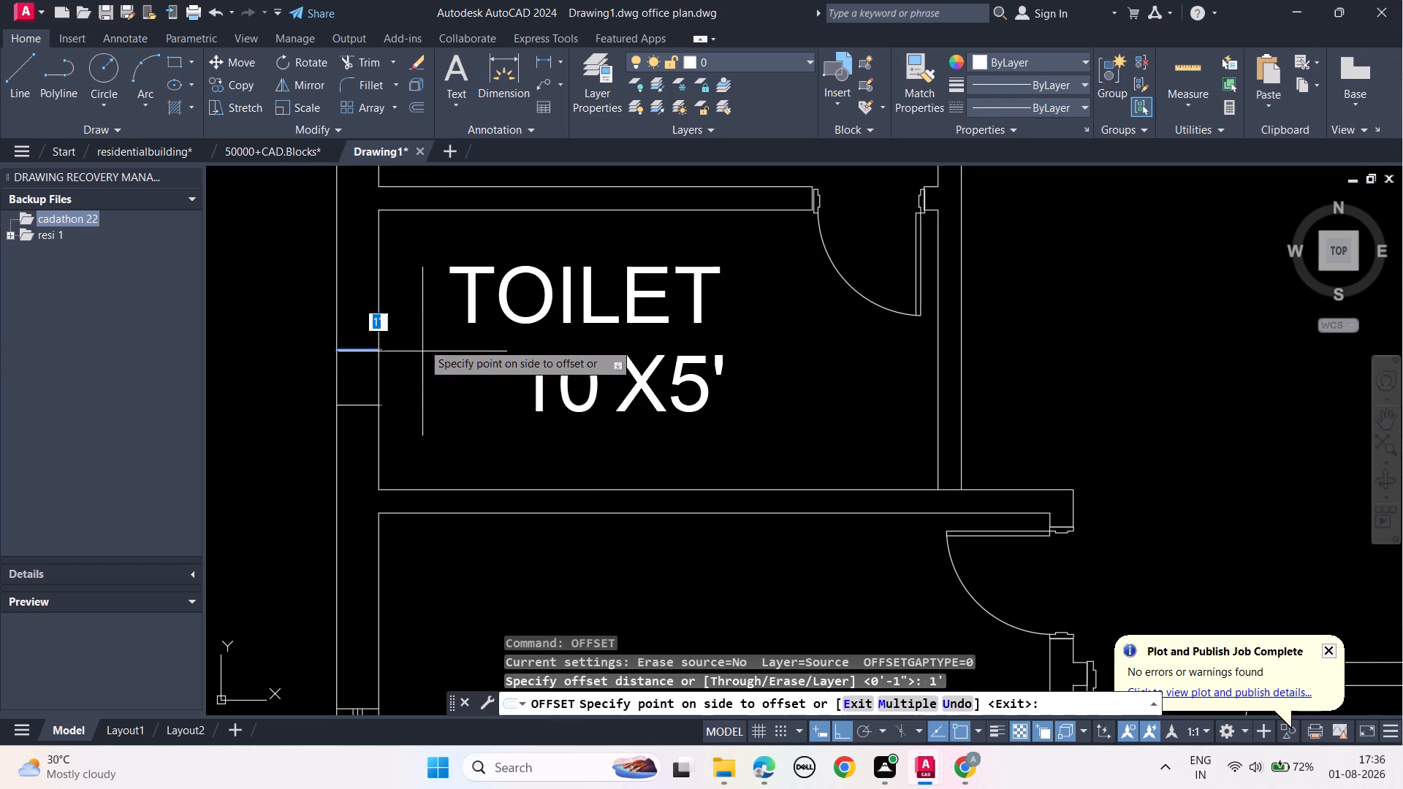
{"action": "left_click", "coordinate": [422, 322]}
{"action": "left_click", "coordinate": [360, 347]}
{"action": "left_click", "coordinate": [361, 390]}
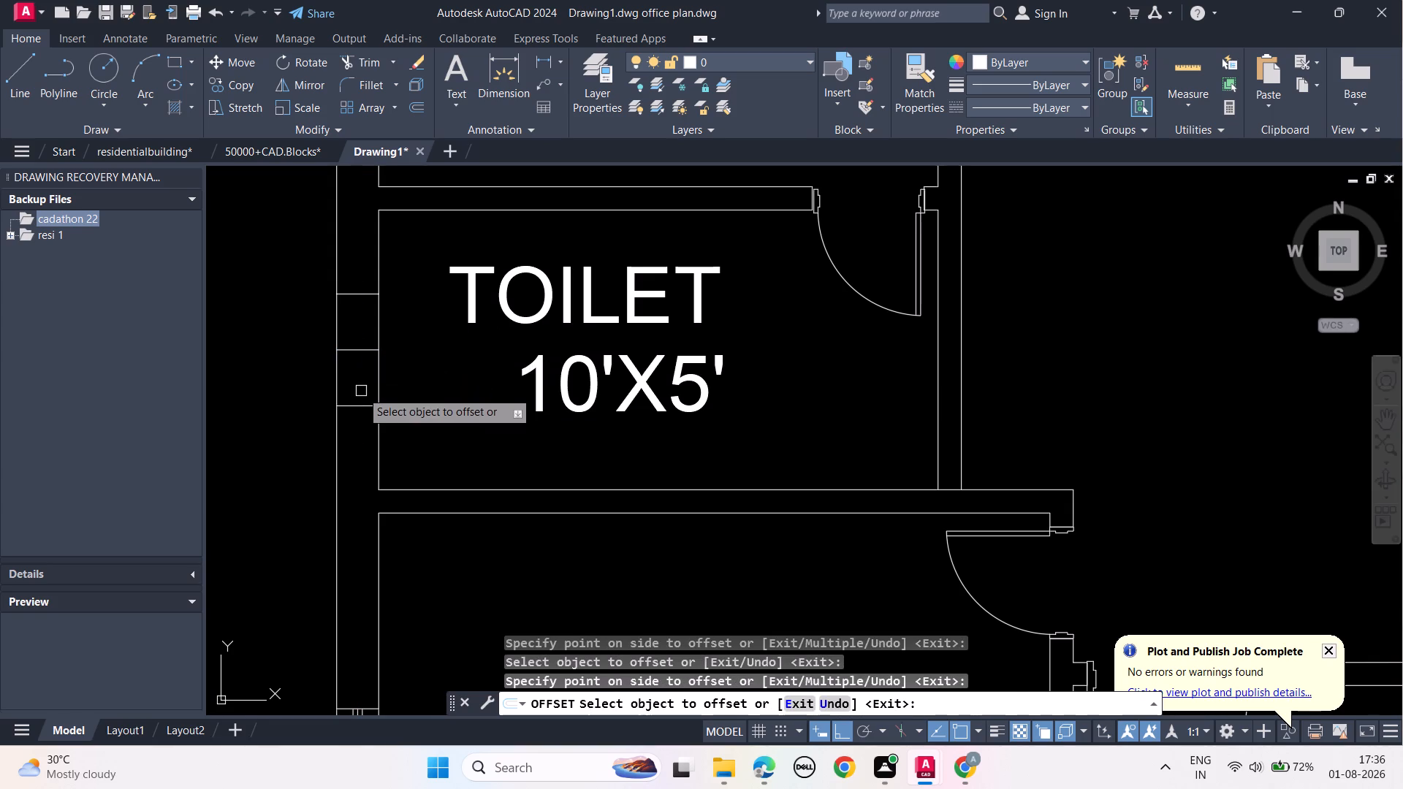
{"action": "key", "text": "Escape"}
{"action": "key", "text": "Escape"}
Delete the middle horizontal line between the two jamb lines in the west toilet's wall.
{"action": "left_click", "coordinate": [364, 348]}
{"action": "key", "text": "Delete"}
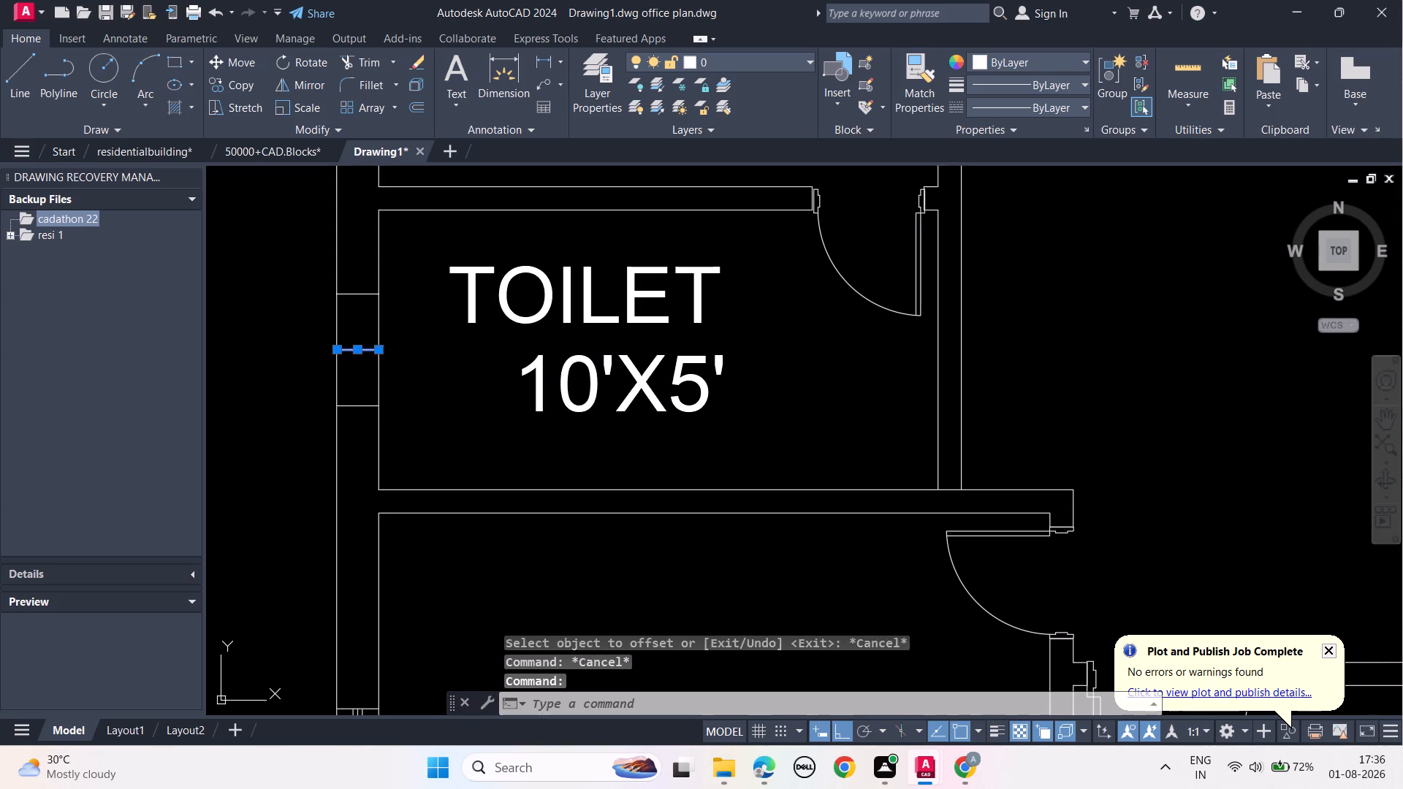
Draw a vertical line between the midpoints of the two jamb lines in the west toilet's wall.
{"action": "type", "text": "L"}
{"action": "key", "text": "space"}
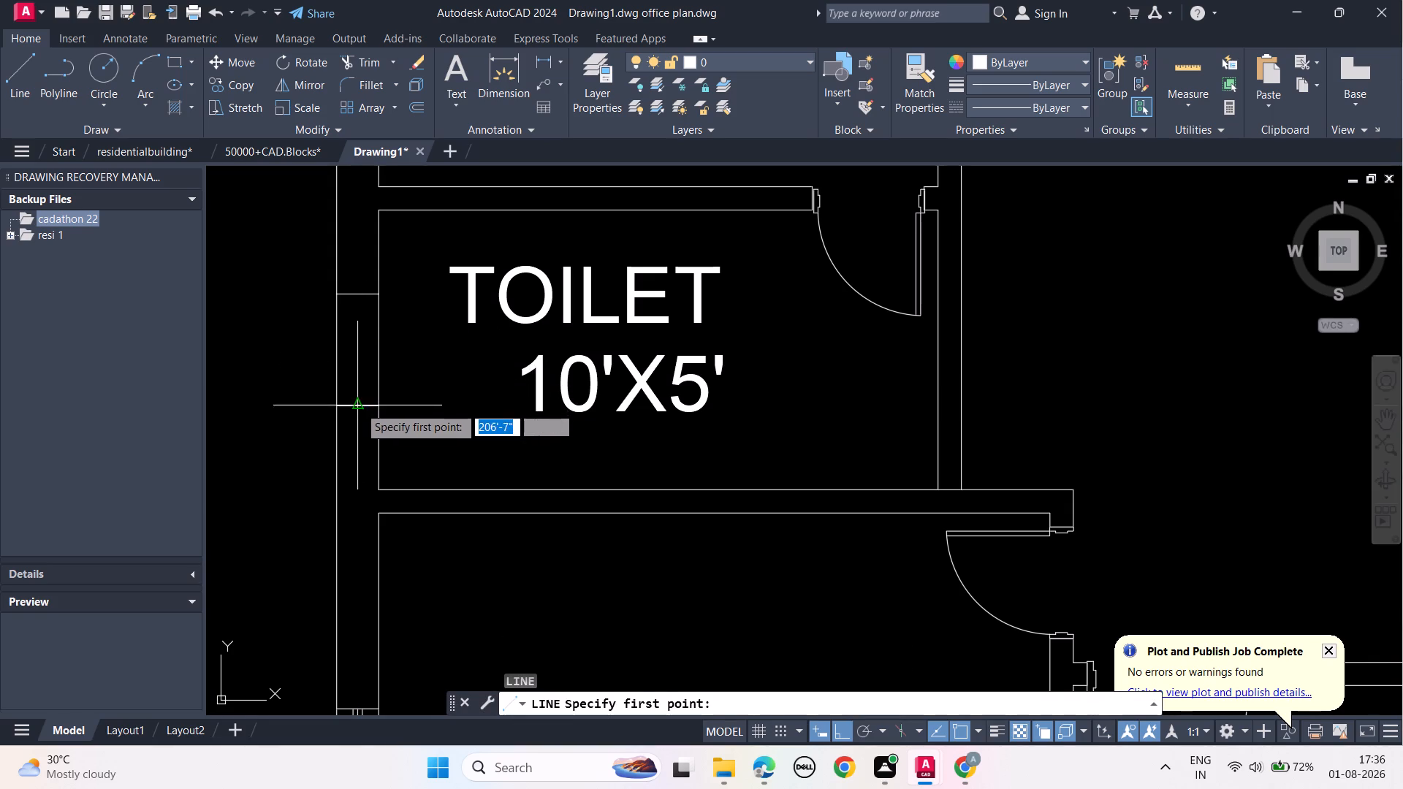
{"action": "left_click", "coordinate": [359, 407]}
{"action": "left_click", "coordinate": [357, 290]}
{"action": "key", "text": "Escape"}
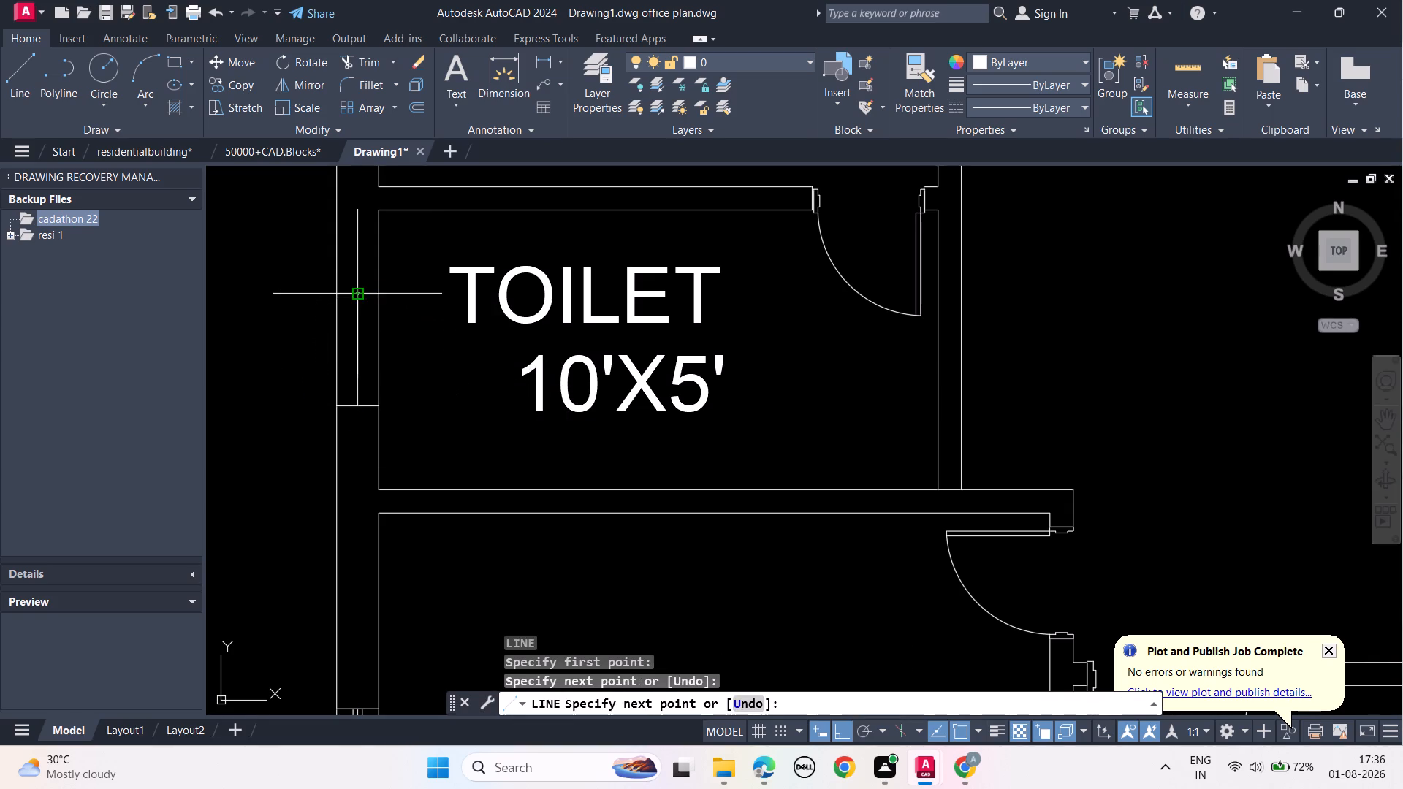
{"action": "key", "text": "Escape"}
Offset the vertical window line in the west toilet's wall 1" to the west and 1" to the east.
{"action": "left_click", "coordinate": [357, 316]}
{"action": "type", "text": "OFF"}
{"action": "left_click", "coordinate": [395, 350]}
{"action": "type", "text": "1\""}
{"action": "key", "text": "Return"}
{"action": "left_click", "coordinate": [348, 337]}
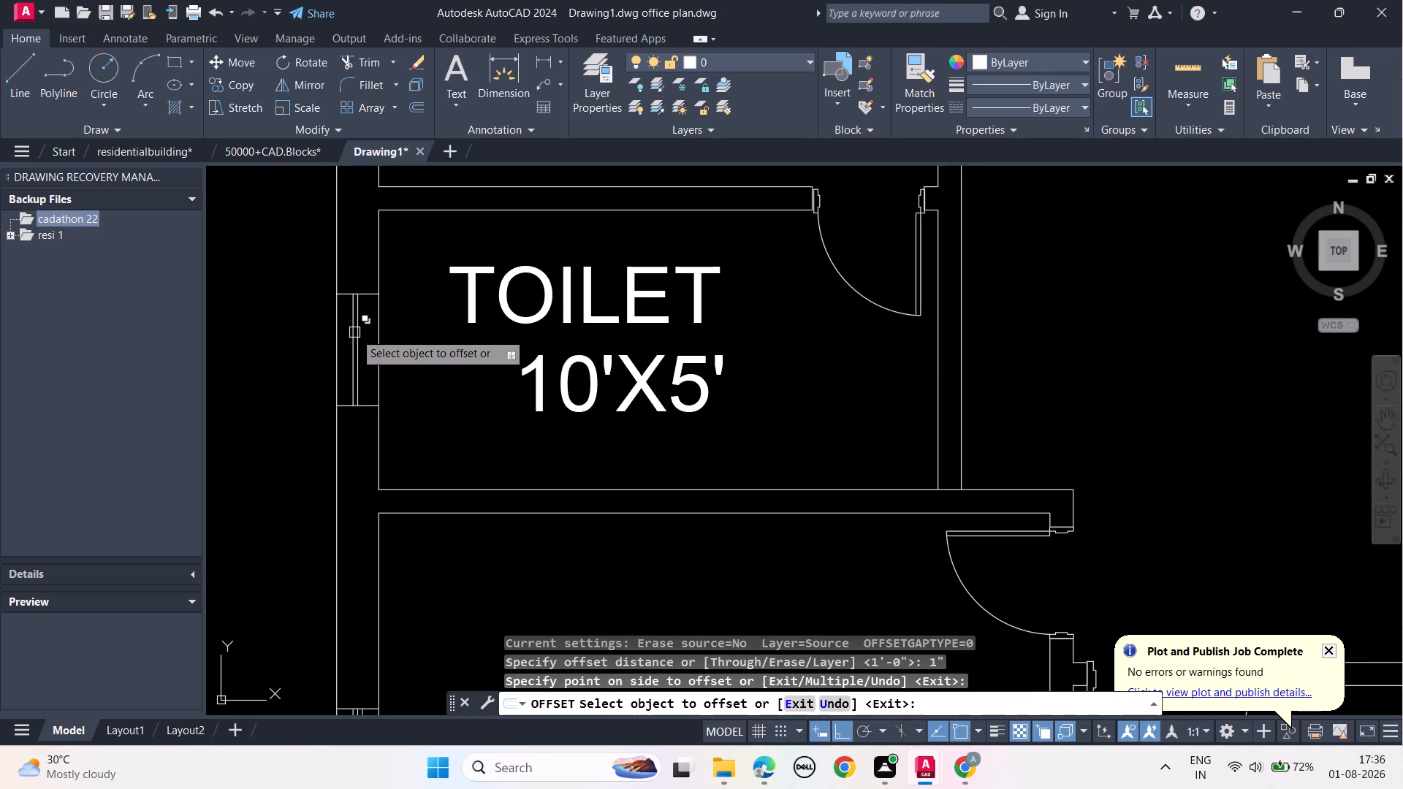
{"action": "scroll", "coordinate": [354, 332], "scroll_direction": "up", "scroll_amount": 2}
{"action": "left_click", "coordinate": [361, 336]}
{"action": "left_click", "coordinate": [378, 327]}
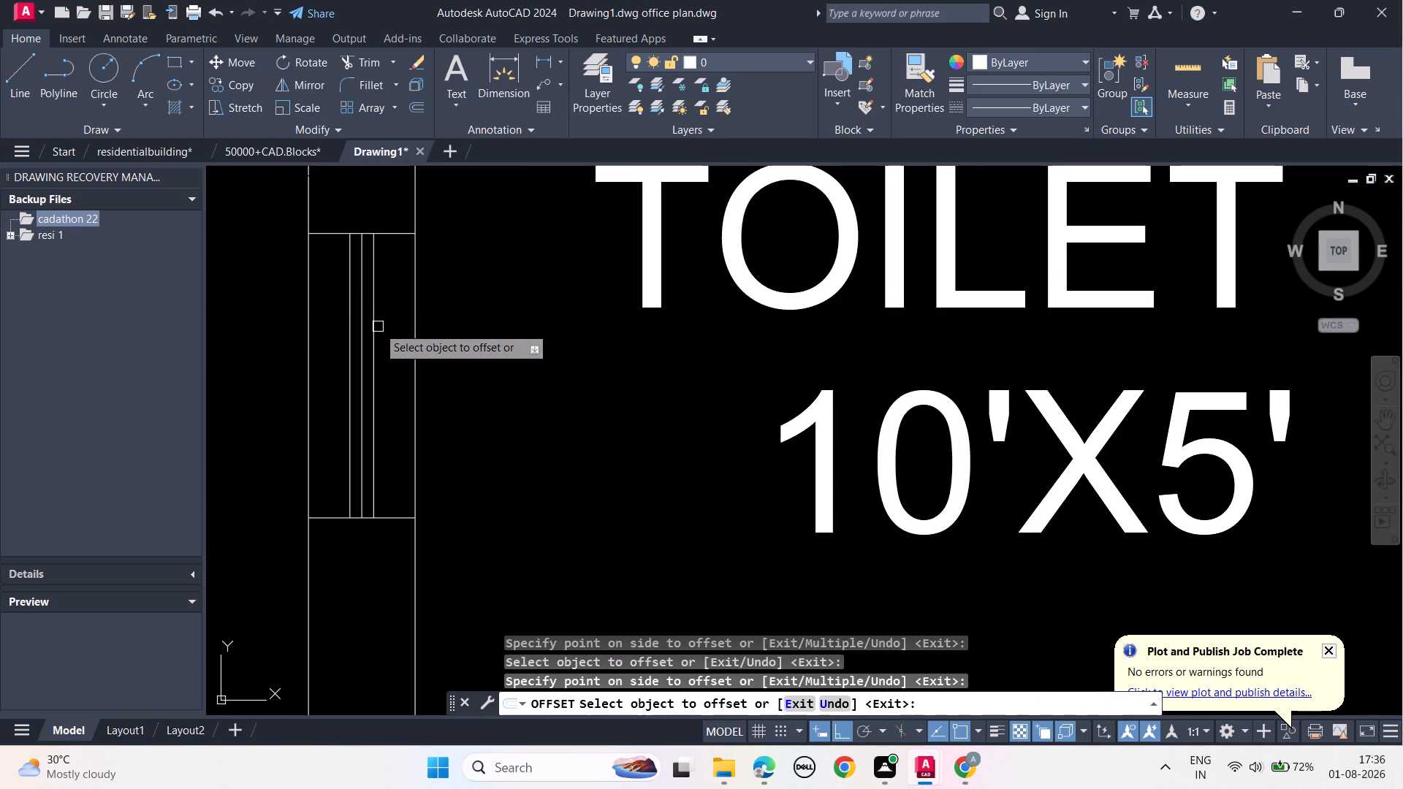
{"action": "key", "text": "Escape"}
{"action": "key", "text": "Escape"}
{"action": "key", "text": "Escape"}
Save the drawing with the completed west toilet window.
{"action": "scroll", "coordinate": [379, 328], "scroll_direction": "down", "scroll_amount": 2}
{"action": "scroll", "coordinate": [449, 415], "scroll_direction": "down", "scroll_amount": 2}
{"action": "middle_click_drag", "start_coordinate": [459, 405], "coordinate": [446, 496]}
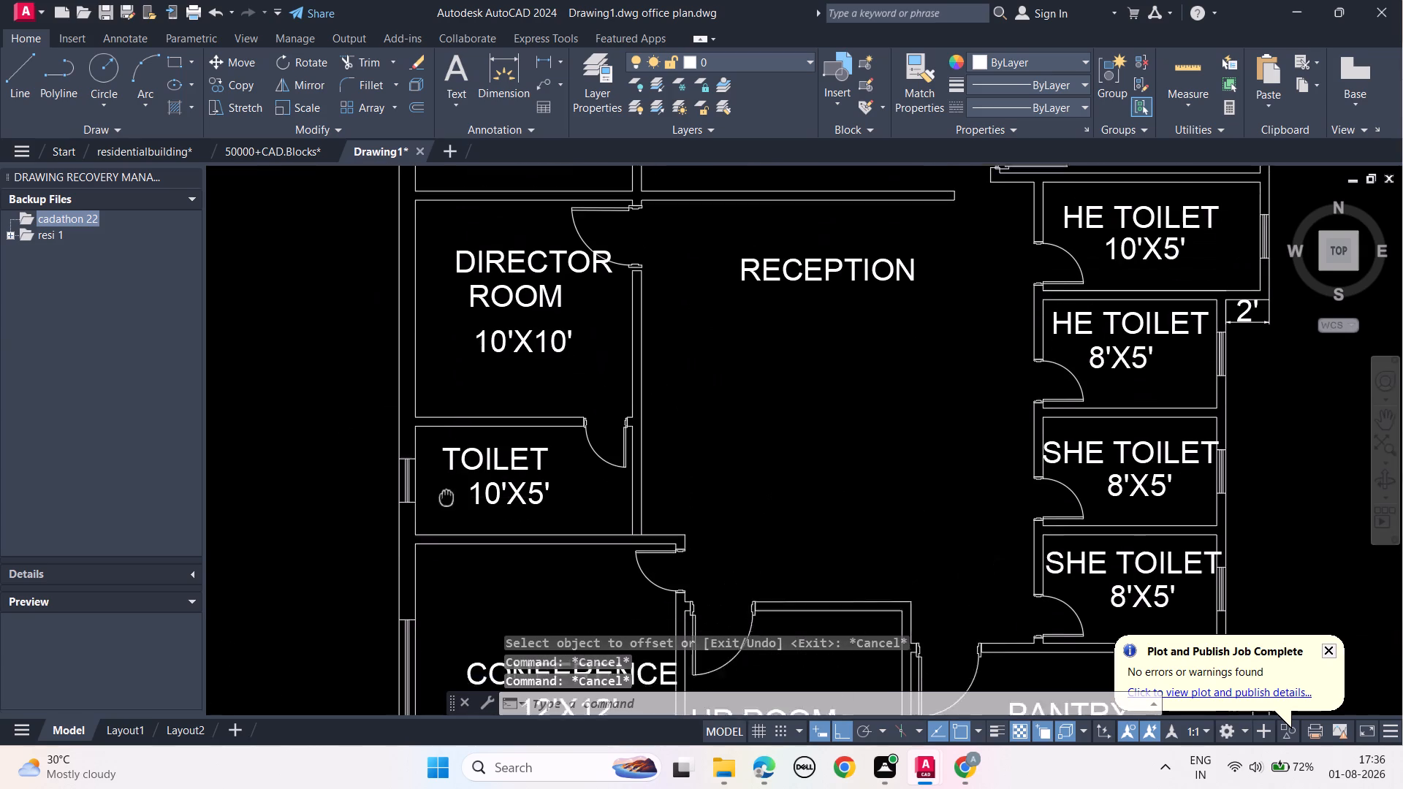
{"action": "middle_click_drag", "start_coordinate": [446, 496], "coordinate": [446, 516]}
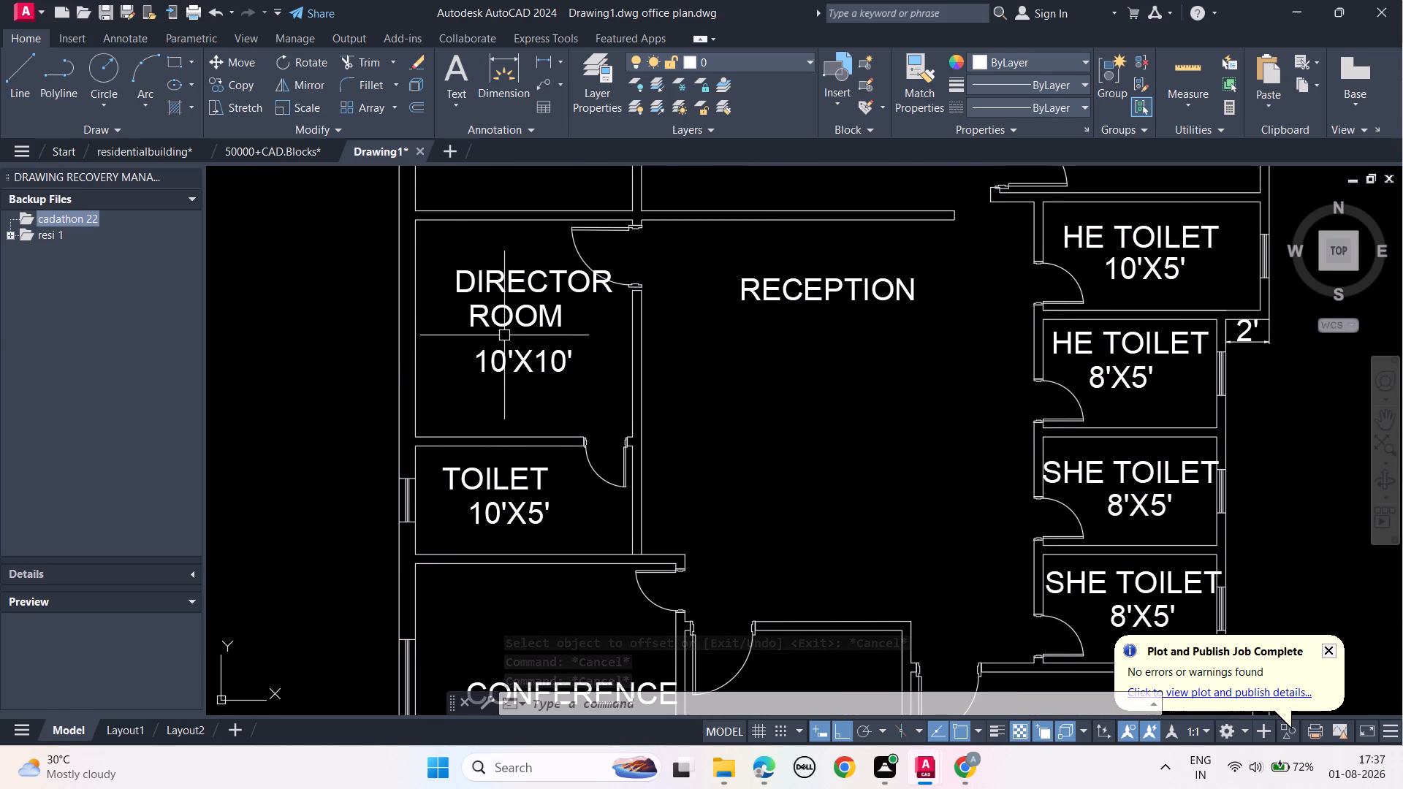
{"action": "scroll", "coordinate": [503, 338], "scroll_direction": "down", "scroll_amount": 1}
{"action": "middle_click_drag", "start_coordinate": [540, 343], "coordinate": [542, 485]}
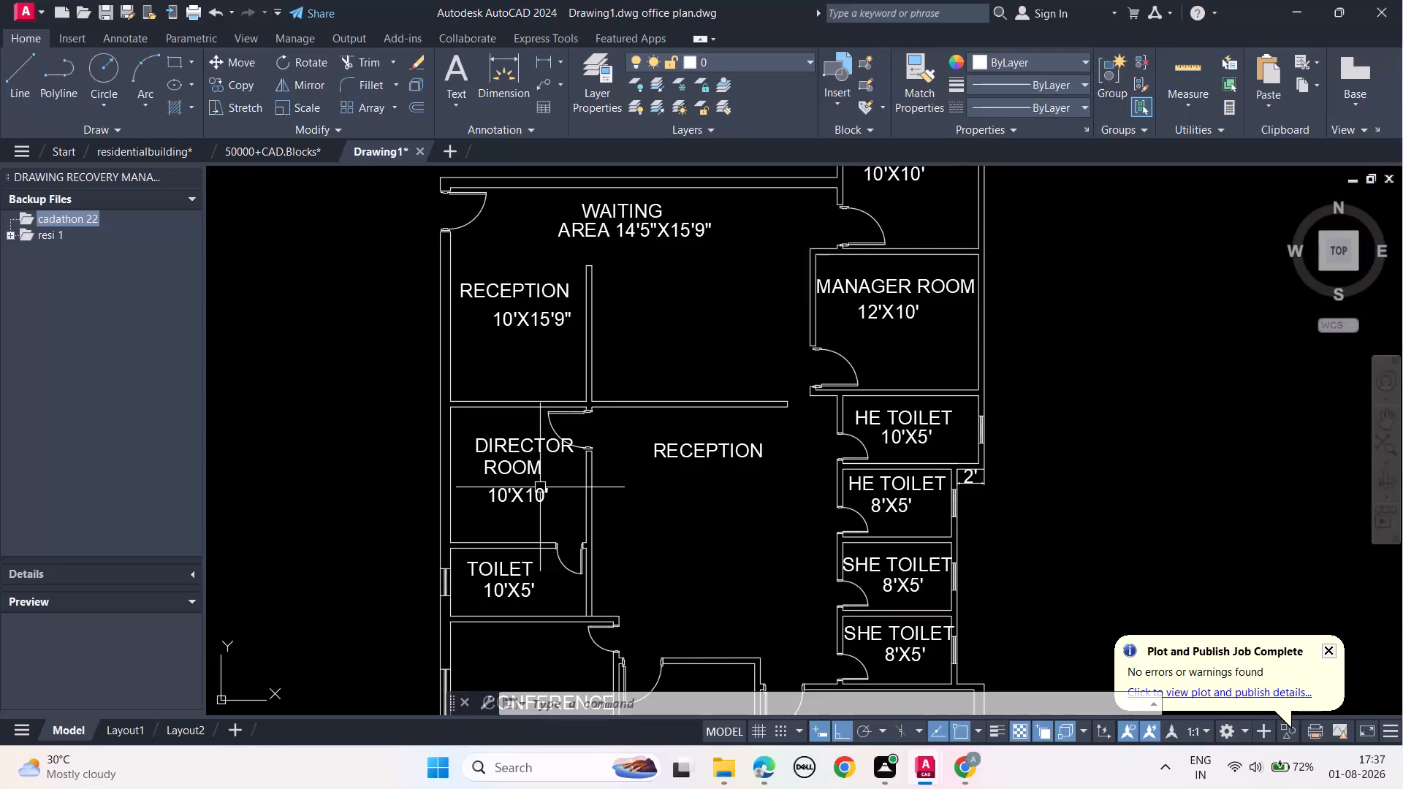
{"action": "key", "text": "ctrl+s"}
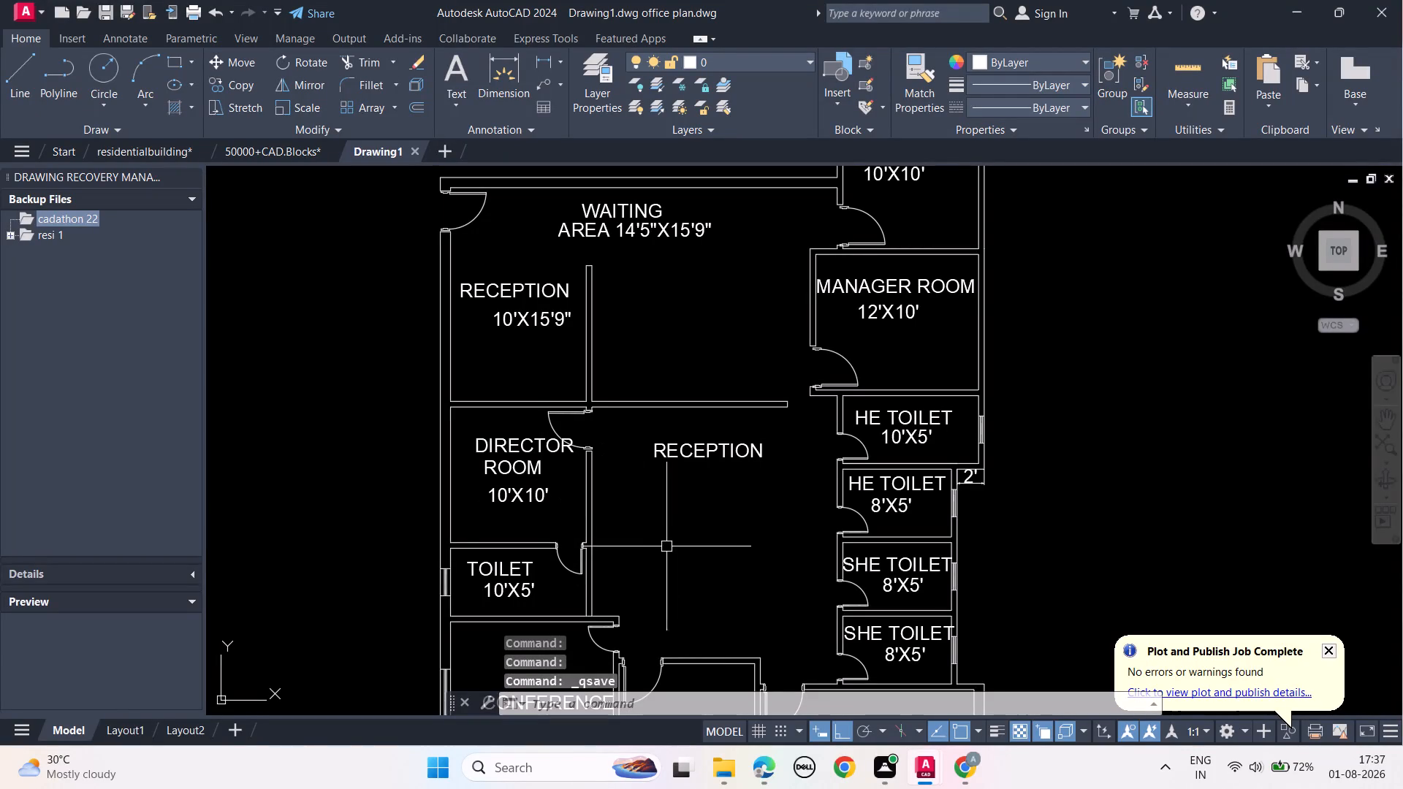
Draw a short horizontal line across the Account room's west wall, just south of its northwest corner.
{"action": "scroll", "coordinate": [718, 549], "scroll_direction": "down", "scroll_amount": 1}
{"action": "middle_click_drag", "start_coordinate": [713, 558], "coordinate": [652, 419]}
{"action": "middle_click_drag", "start_coordinate": [863, 381], "coordinate": [863, 513]}
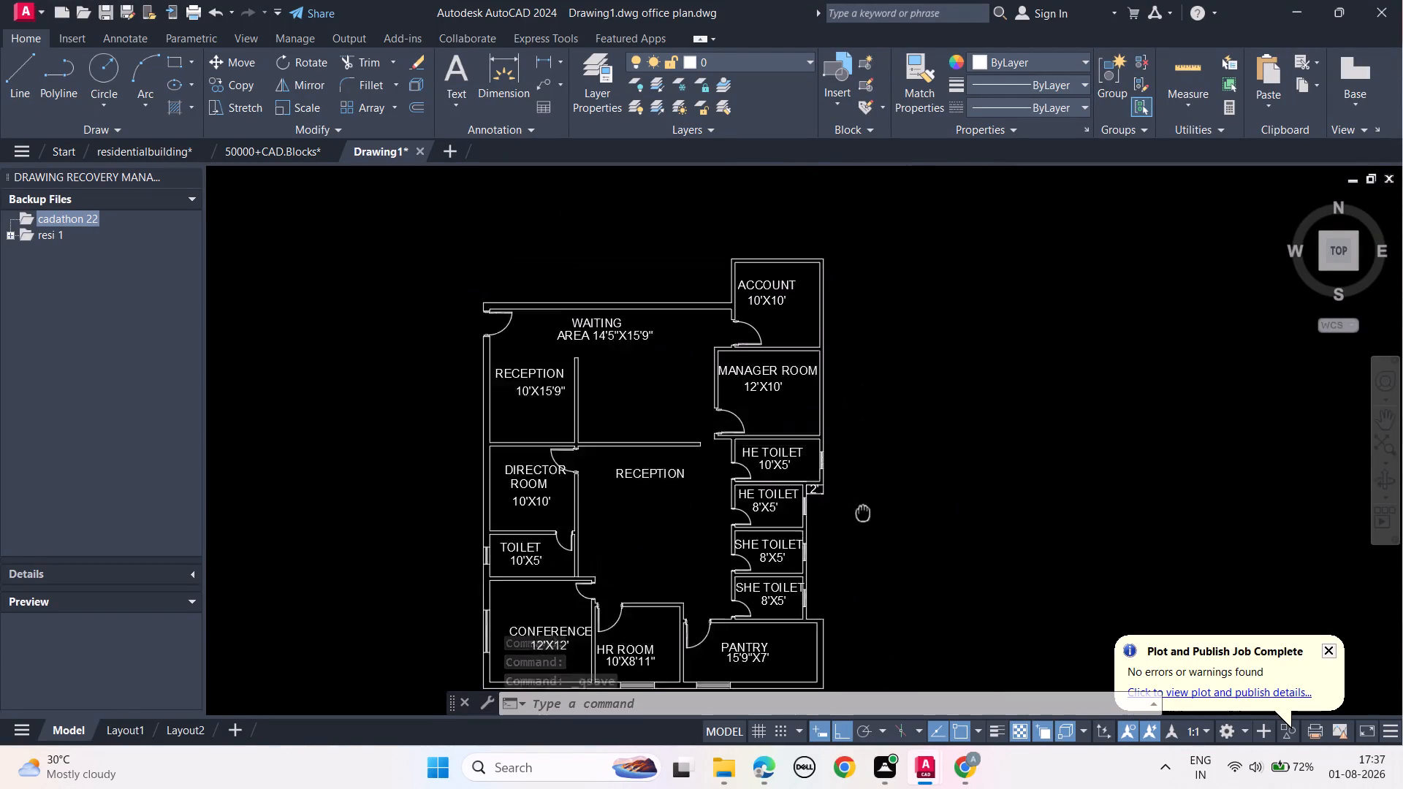
{"action": "middle_click_drag", "start_coordinate": [863, 513], "coordinate": [863, 544]}
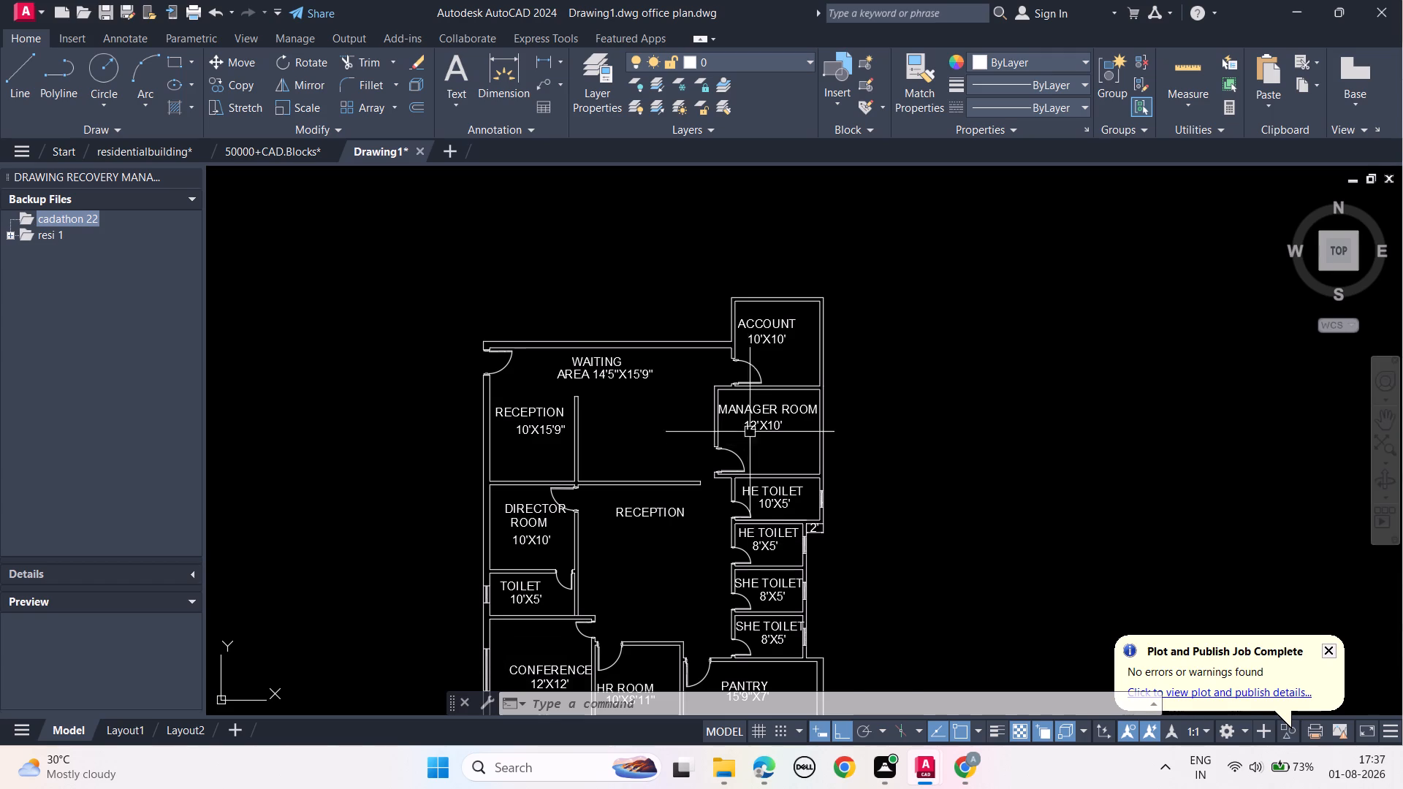
{"action": "scroll", "coordinate": [731, 355], "scroll_direction": "up", "scroll_amount": 3}
{"action": "middle_click_drag", "start_coordinate": [774, 297], "coordinate": [815, 528]}
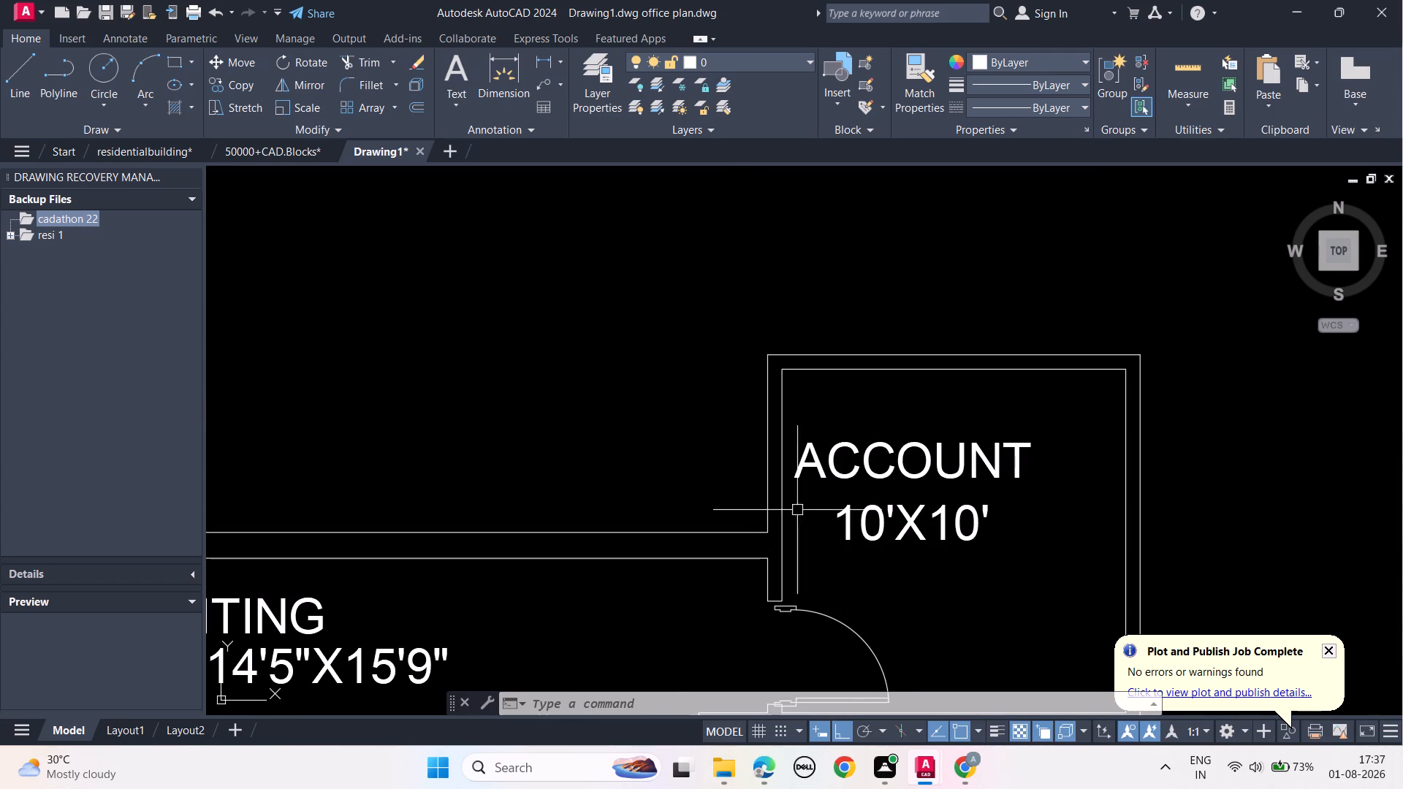
{"action": "scroll", "coordinate": [821, 508], "scroll_direction": "up", "scroll_amount": 1}
{"action": "middle_click", "coordinate": [821, 508]}
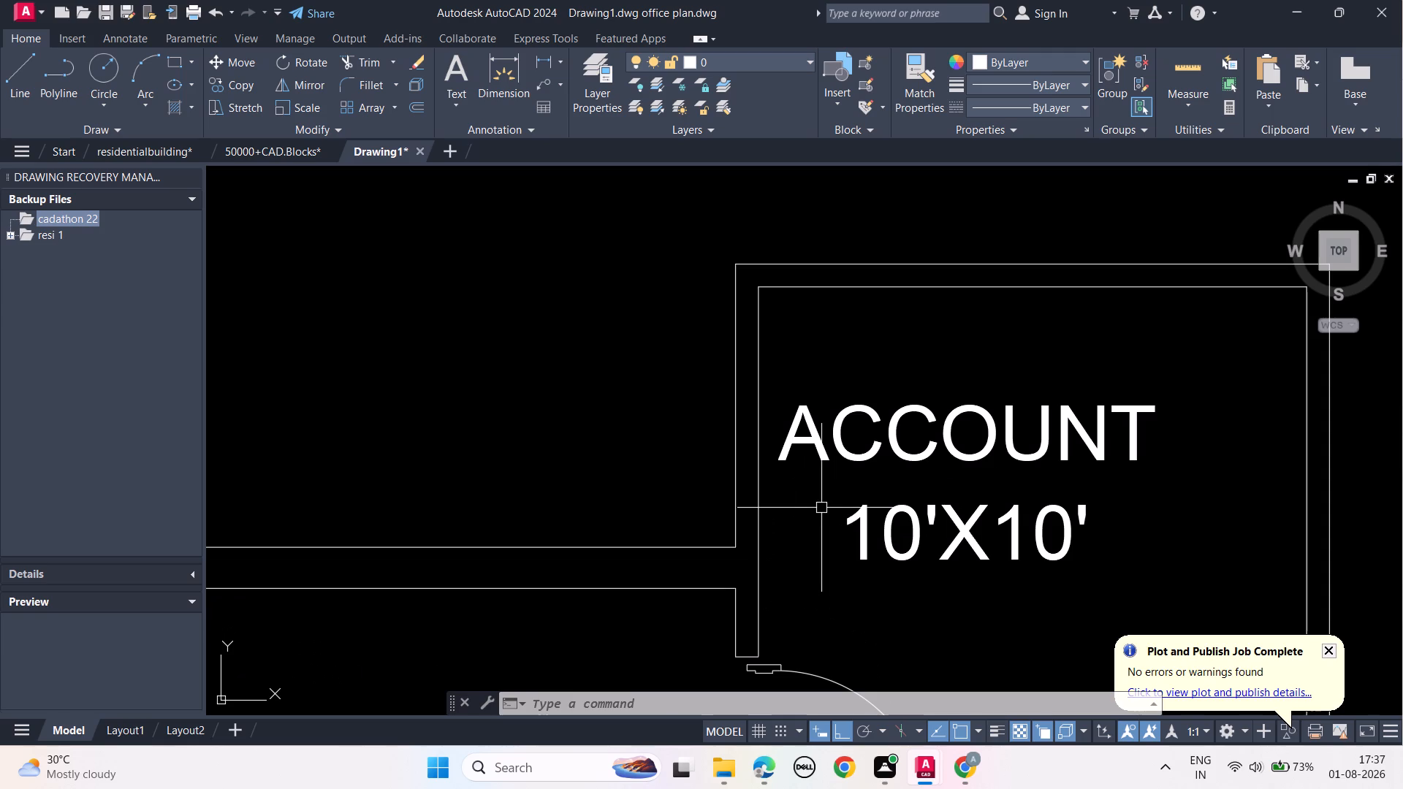
{"action": "type", "text": "L"}
{"action": "key", "text": "space"}
{"action": "left_click", "coordinate": [711, 314]}
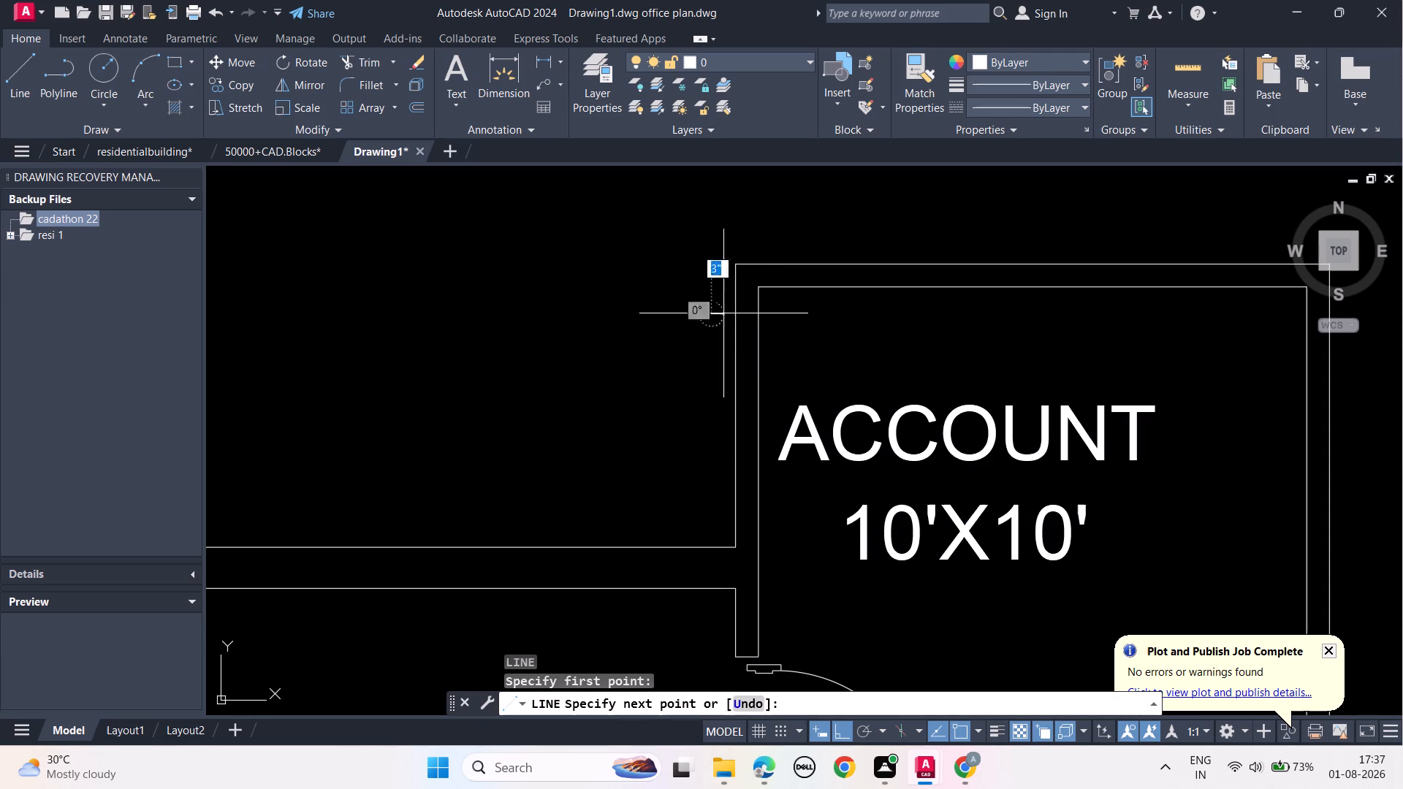
{"action": "left_click", "coordinate": [802, 311]}
{"action": "key", "text": "Escape"}
{"action": "key", "text": "Escape"}
{"action": "key", "text": "Escape"}
{"action": "key", "text": "Escape"}
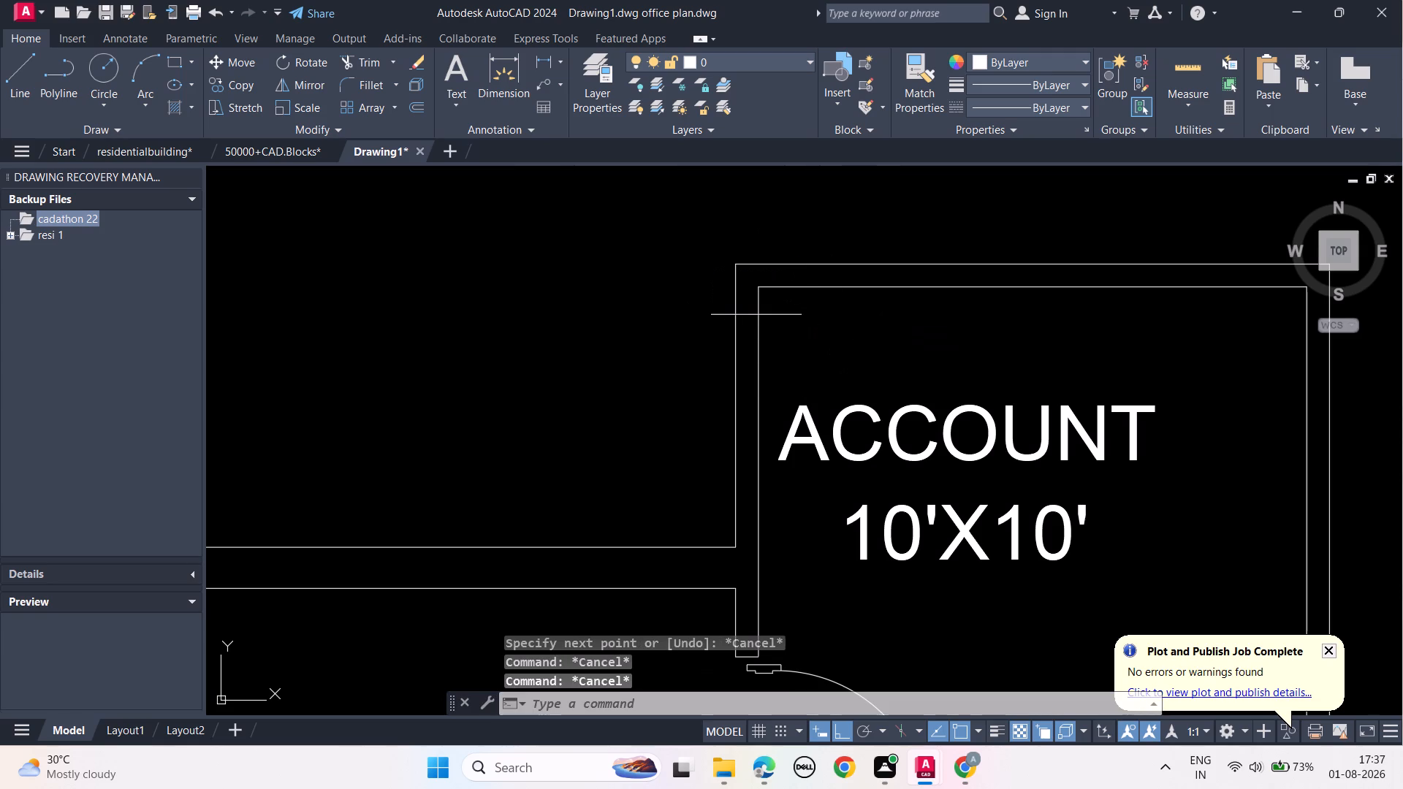
Trim both ends of the short horizontal line extending beyond the two faces of the Account room's west wall.
{"action": "type", "text": "TR"}
{"action": "key", "text": "space"}
{"action": "left_click", "coordinate": [778, 315]}
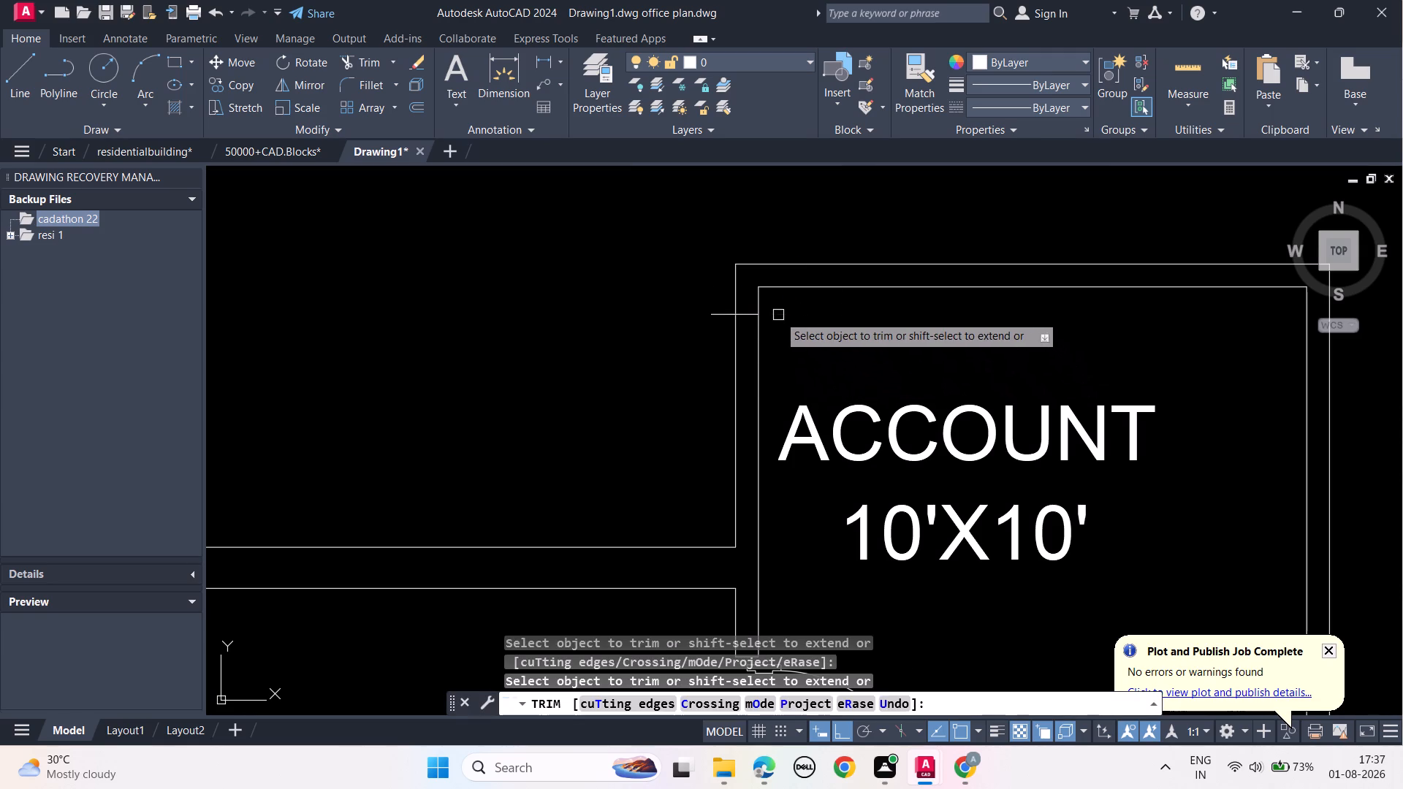
{"action": "left_click", "coordinate": [720, 314]}
{"action": "key", "text": "Escape"}
{"action": "key", "text": "Escape"}
{"action": "key", "text": "Escape"}
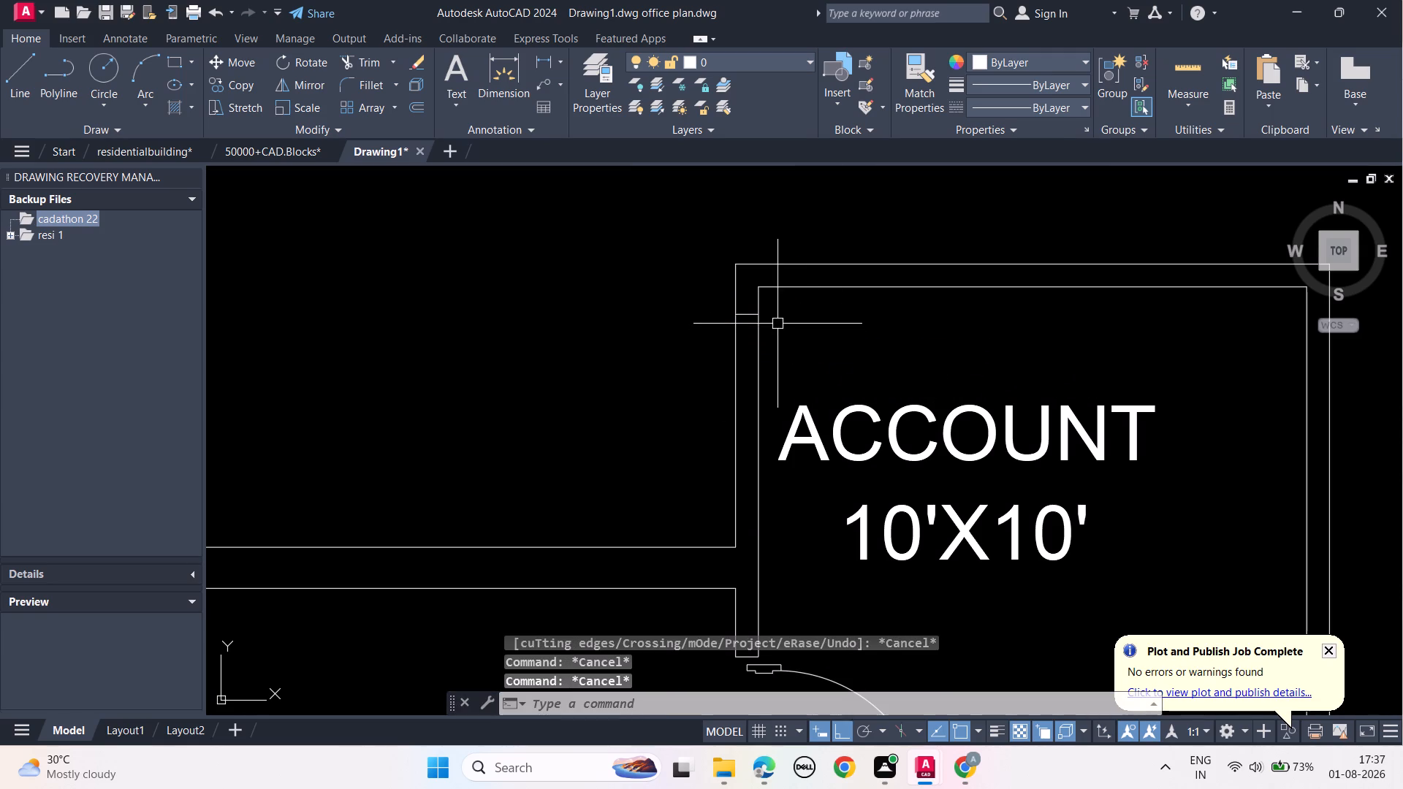
Offset the short horizontal line in the Account room's west wall 3' to the south.
{"action": "left_click", "coordinate": [750, 316]}
{"action": "type", "text": "OFF"}
{"action": "left_click", "coordinate": [791, 351]}
{"action": "type", "text": "3'"}
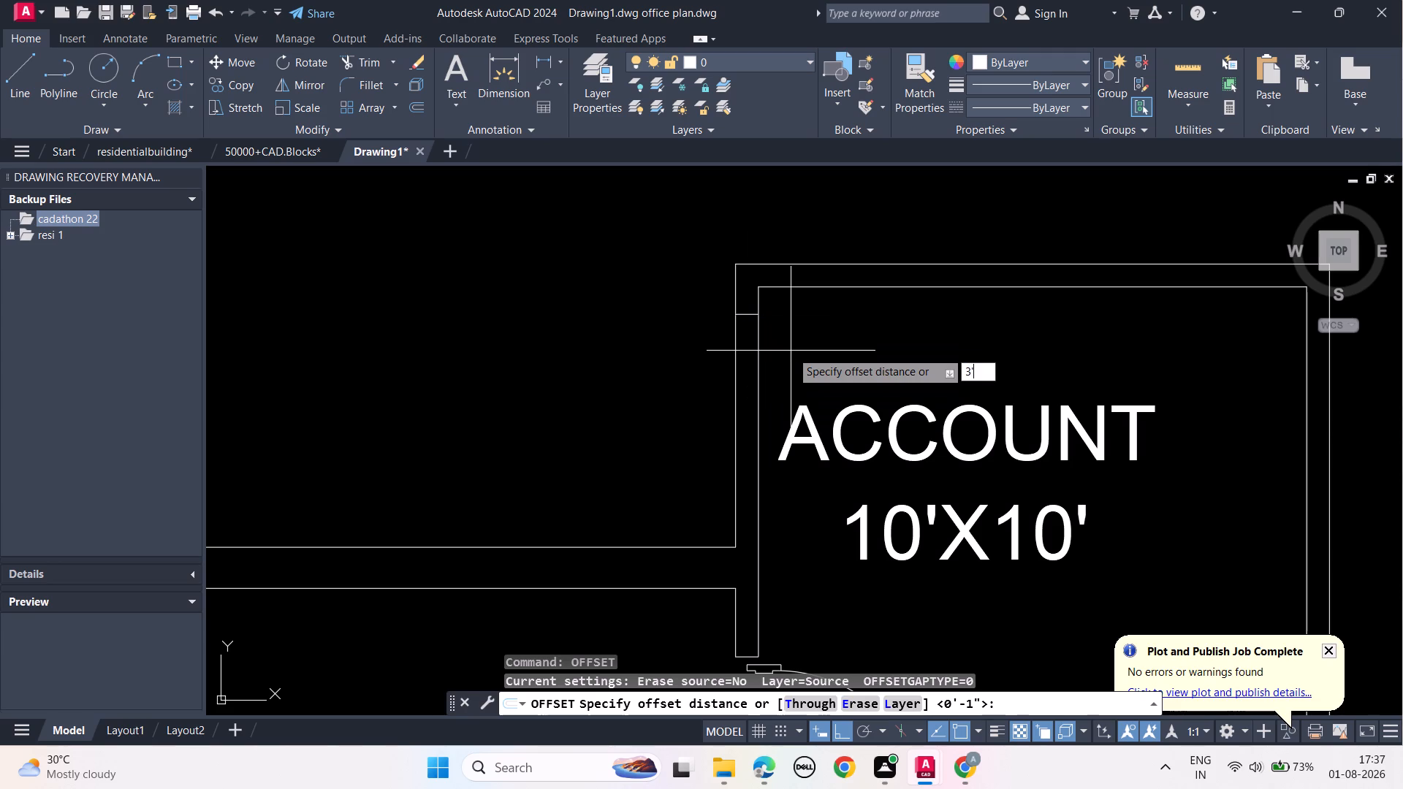
{"action": "key", "text": "Return"}
{"action": "left_click", "coordinate": [784, 388]}
{"action": "key", "text": "Escape"}
{"action": "key", "text": "Escape"}
{"action": "key", "text": "Escape"}
{"action": "key", "text": "Escape"}
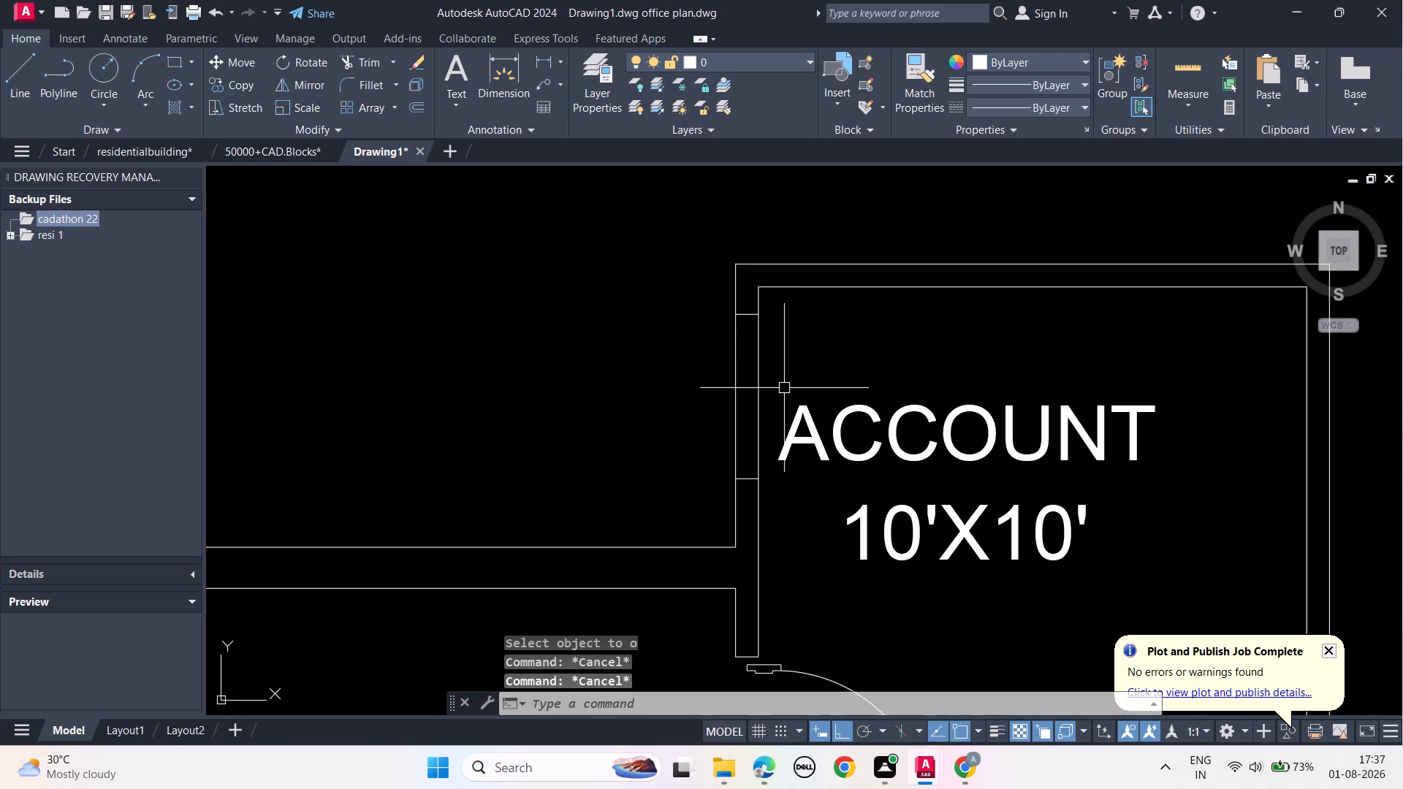
Draw a vertical line joining the midpoints of the two short lines in the Account room's west wall.
{"action": "type", "text": "L"}
{"action": "key", "text": "space"}
{"action": "left_click", "coordinate": [746, 476]}
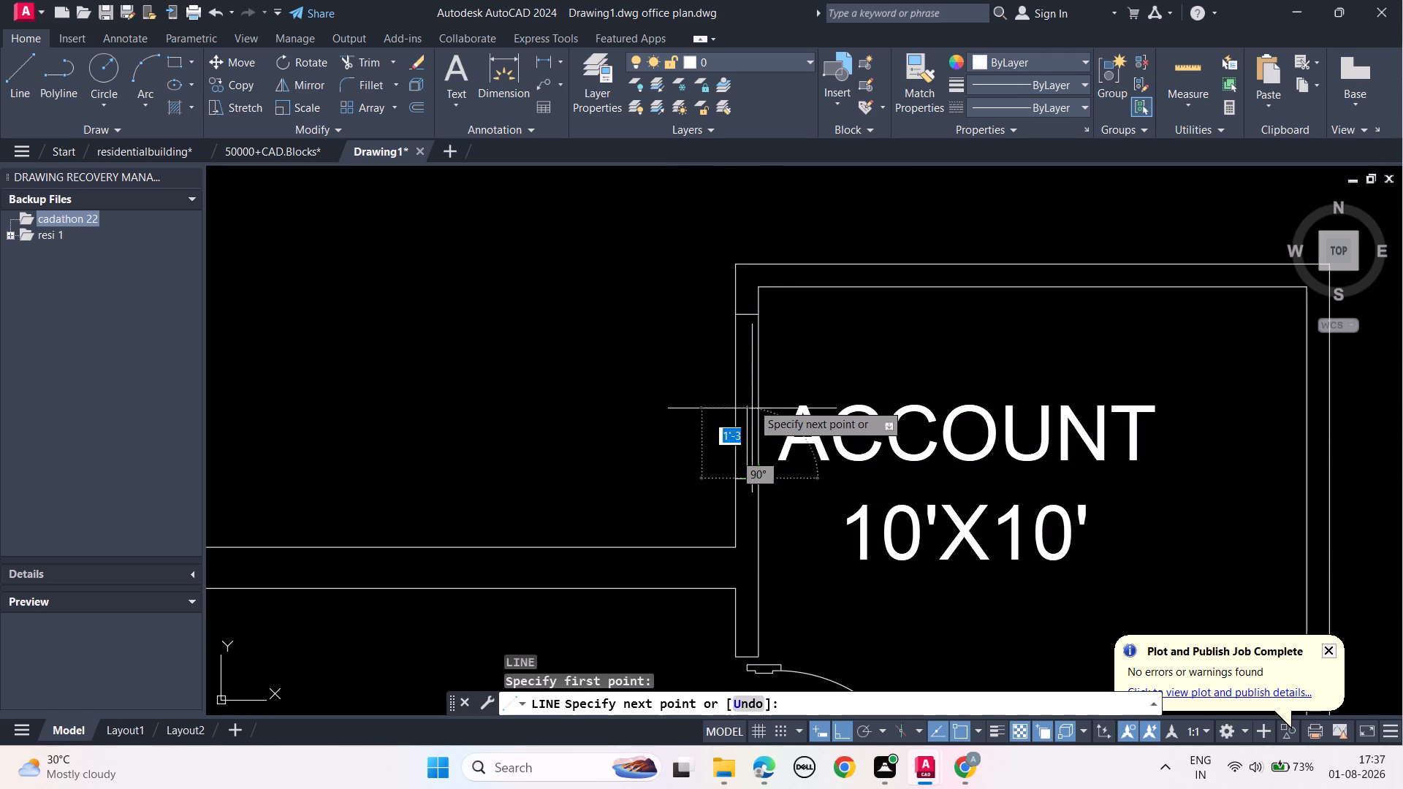
{"action": "left_click", "coordinate": [748, 316]}
{"action": "key", "text": "Escape"}
{"action": "key", "text": "Escape"}
{"action": "key", "text": "Escape"}
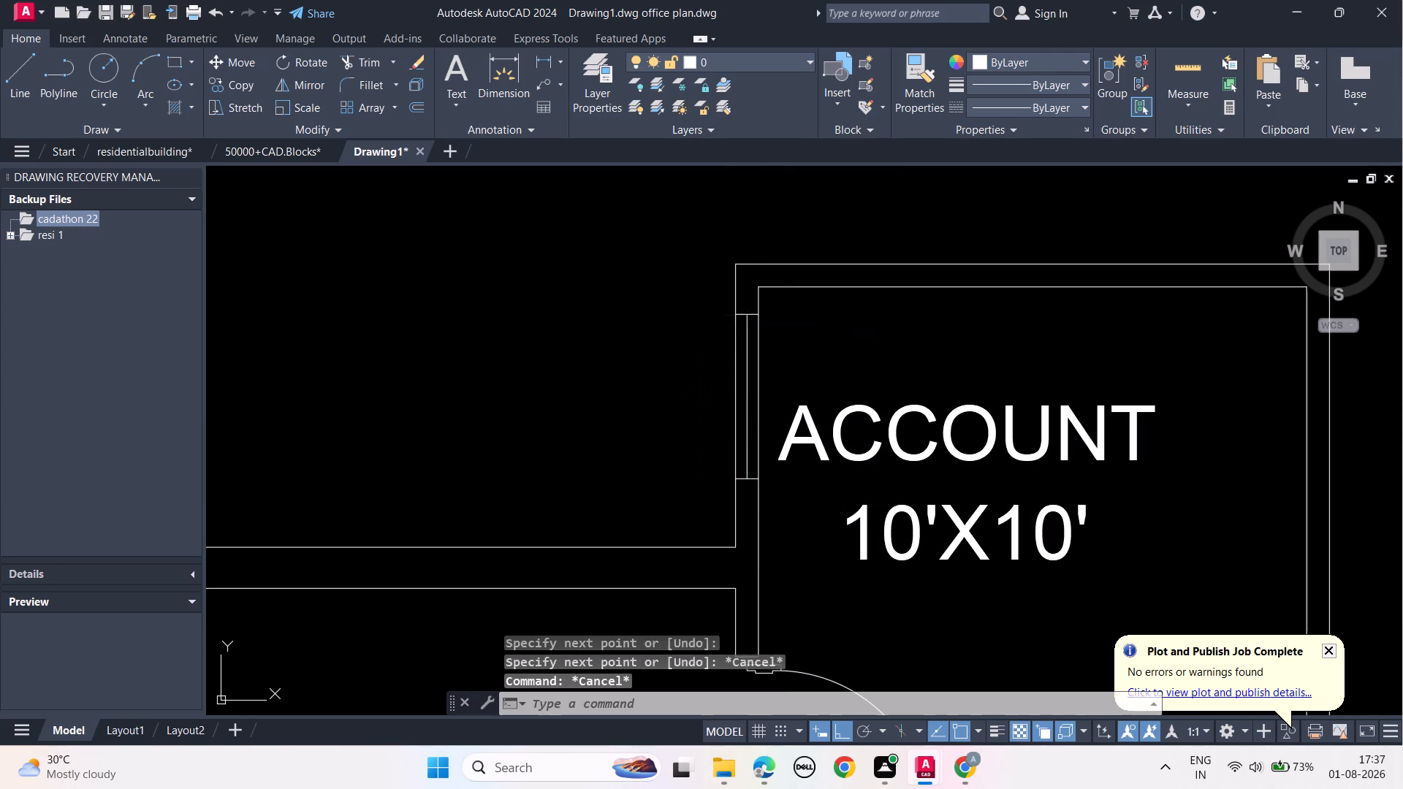
Offset the vertical window line in the Account room's west wall 1" to the west and 1" to the east.
{"action": "left_click", "coordinate": [748, 321]}
{"action": "type", "text": "OFF"}
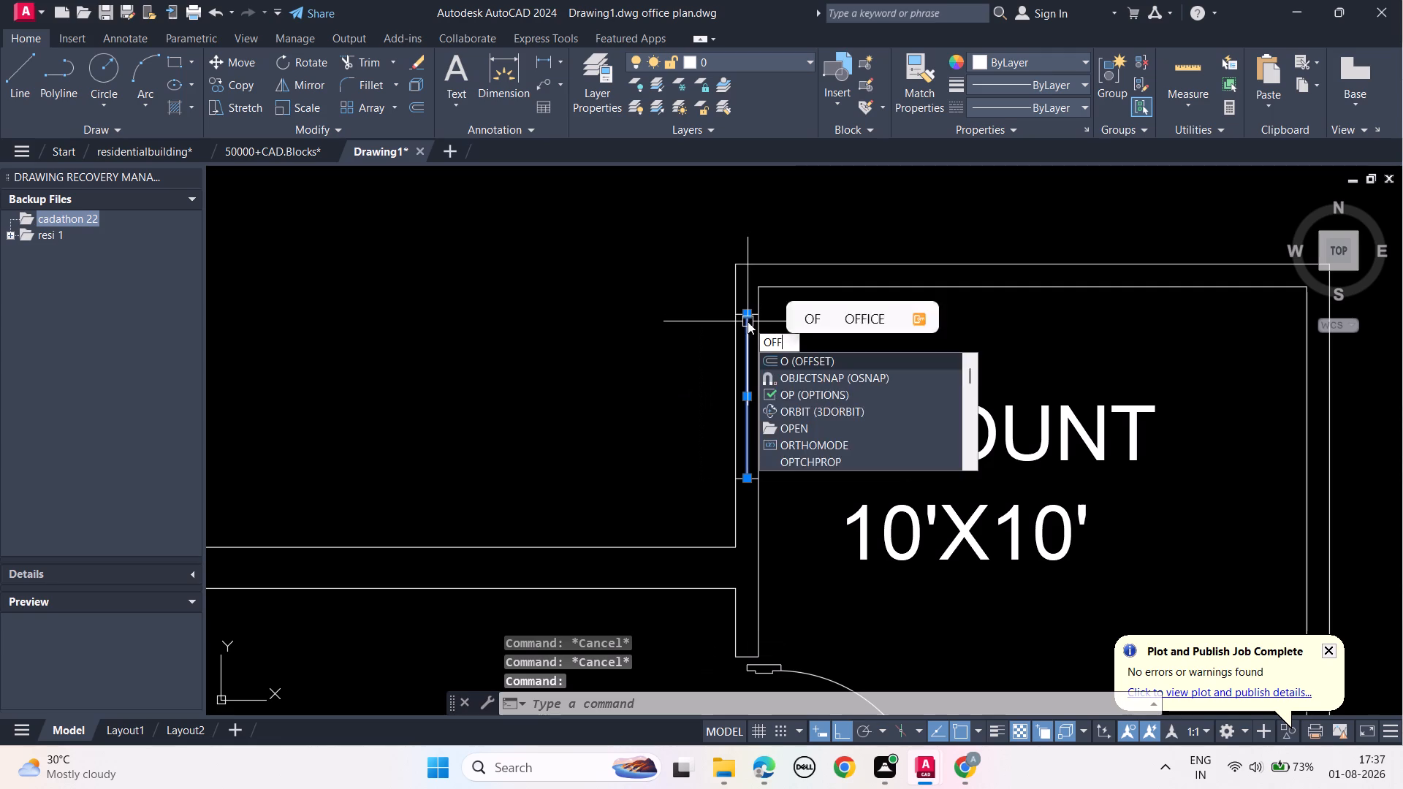
{"action": "left_click", "coordinate": [793, 358]}
{"action": "type", "text": "1\""}
{"action": "key", "text": "Return"}
{"action": "scroll", "coordinate": [779, 384], "scroll_direction": "up", "scroll_amount": 3}
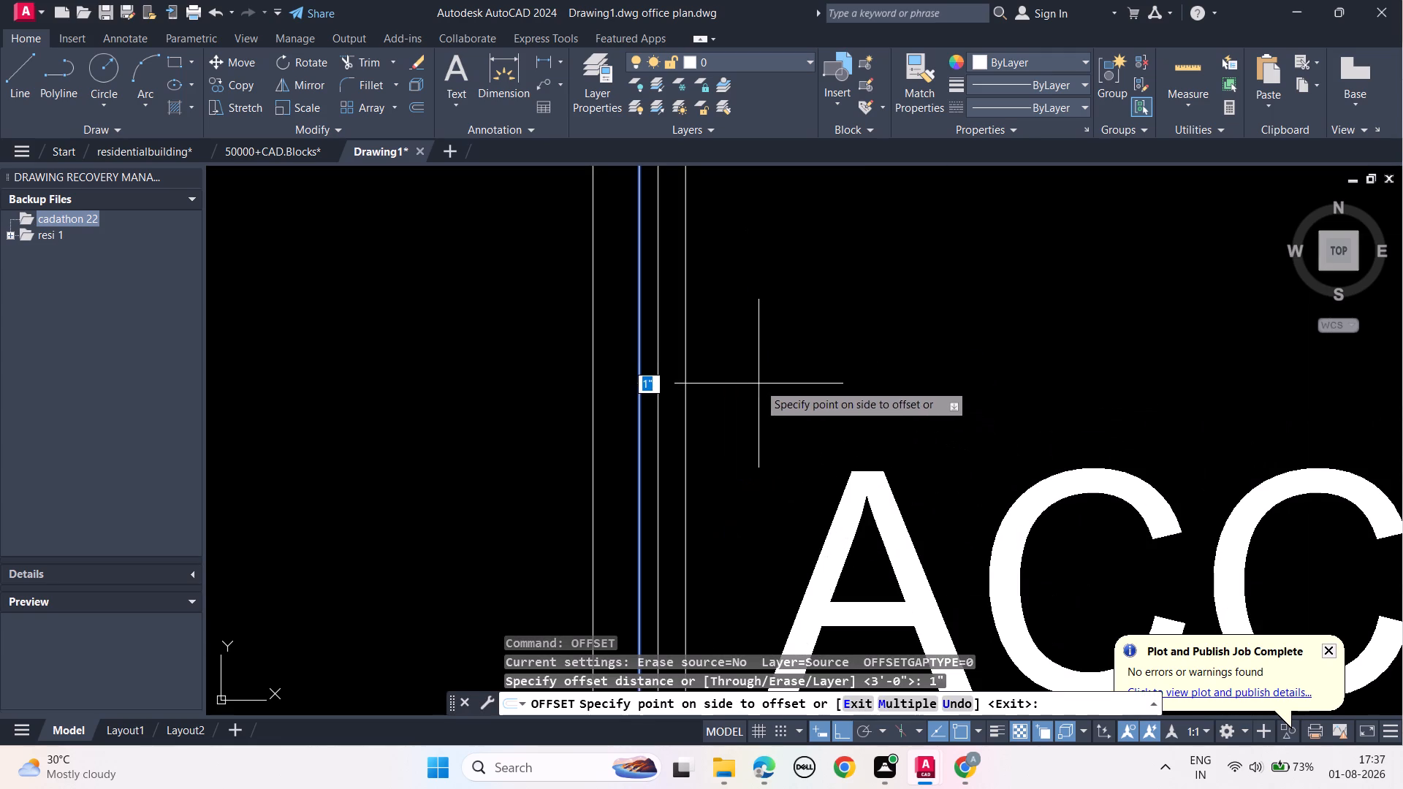
{"action": "left_click", "coordinate": [623, 436]}
{"action": "left_click", "coordinate": [642, 403]}
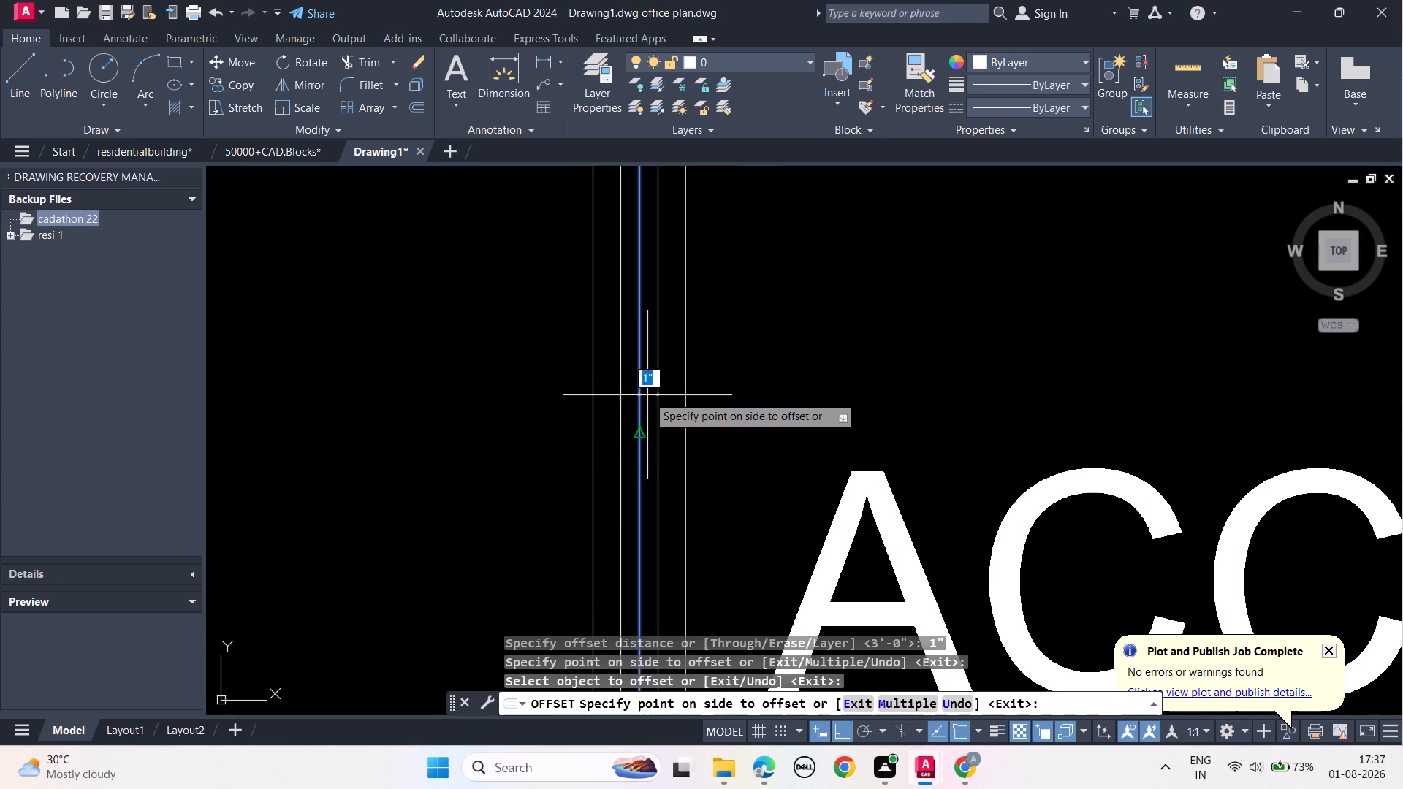
{"action": "left_click", "coordinate": [667, 380]}
{"action": "key", "text": "Escape"}
{"action": "key", "text": "Escape"}
{"action": "key", "text": "Escape"}
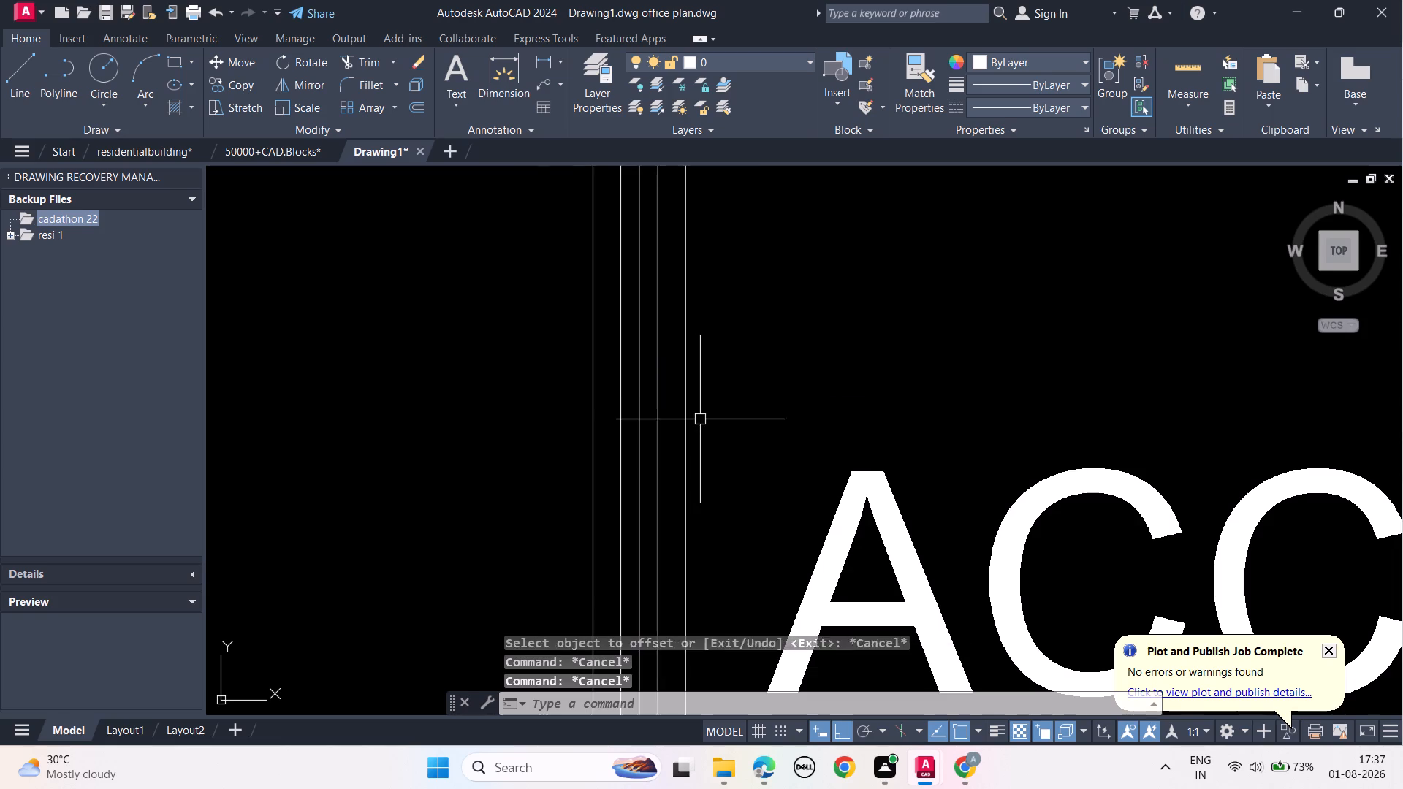
{"action": "key", "text": "Escape"}
Move the Account room's door from its north frame's midpoint to the midpoint of the wall end just above it.
{"action": "scroll", "coordinate": [701, 419], "scroll_direction": "down", "scroll_amount": 3}
{"action": "middle_click_drag", "start_coordinate": [780, 388], "coordinate": [767, 326]}
{"action": "scroll", "coordinate": [769, 520], "scroll_direction": "down", "scroll_amount": 1}
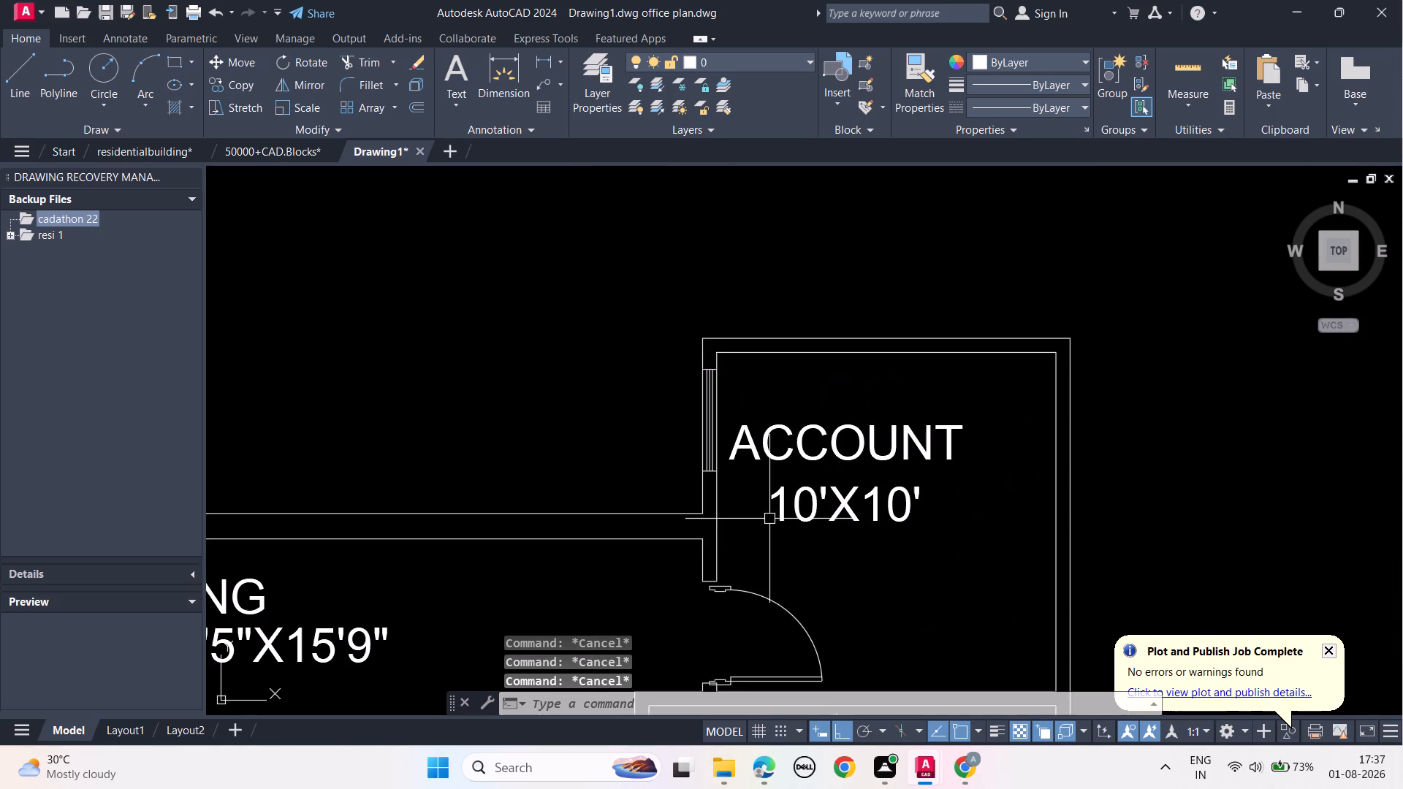
{"action": "middle_click_drag", "start_coordinate": [795, 563], "coordinate": [769, 453]}
{"action": "left_click", "coordinate": [811, 552]}
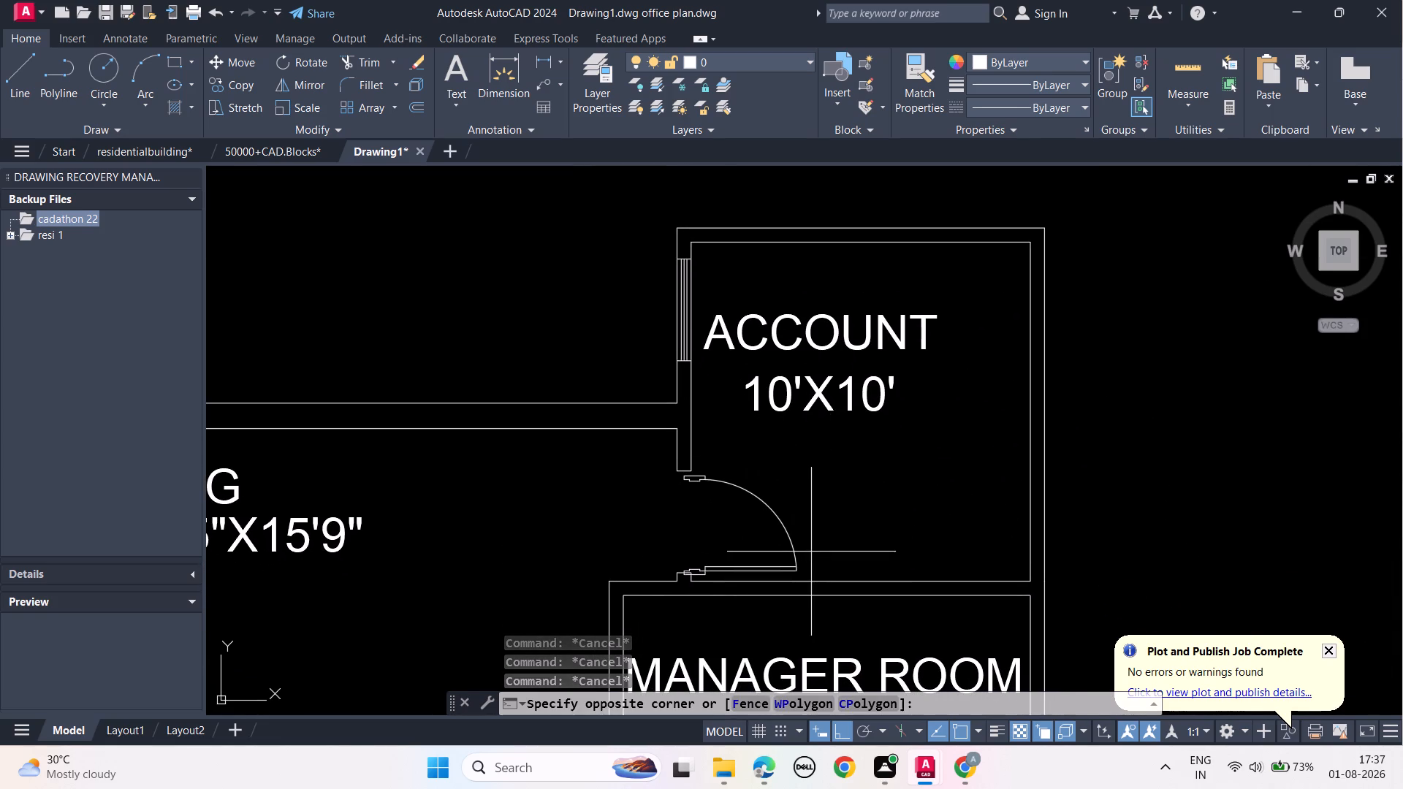
{"action": "left_click", "coordinate": [729, 481]}
{"action": "scroll", "coordinate": [699, 484], "scroll_direction": "up", "scroll_amount": 2}
{"action": "type", "text": "MO"}
{"action": "left_click", "coordinate": [750, 543]}
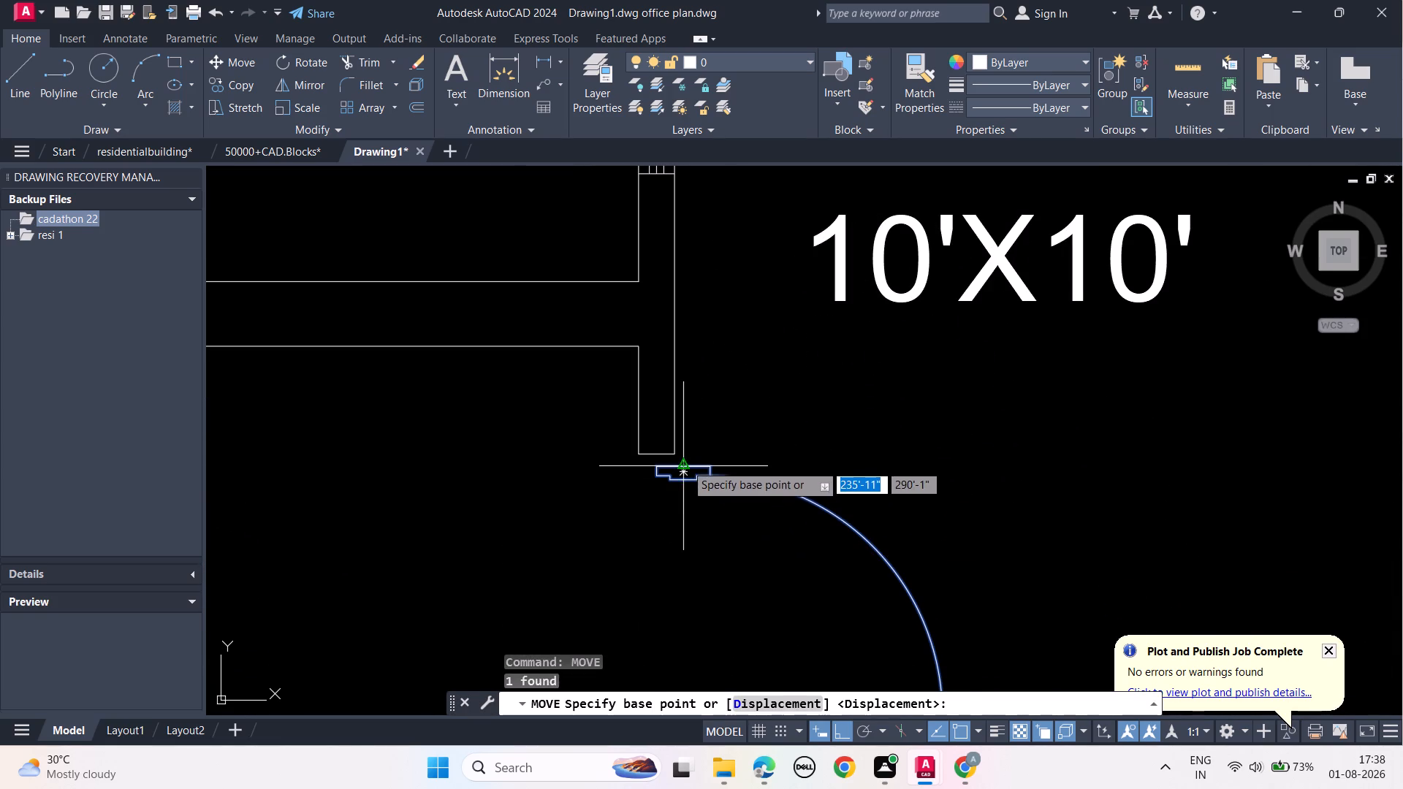
{"action": "left_click", "coordinate": [685, 464]}
{"action": "left_click", "coordinate": [659, 449]}
{"action": "scroll", "coordinate": [745, 446], "scroll_direction": "down", "scroll_amount": 2}
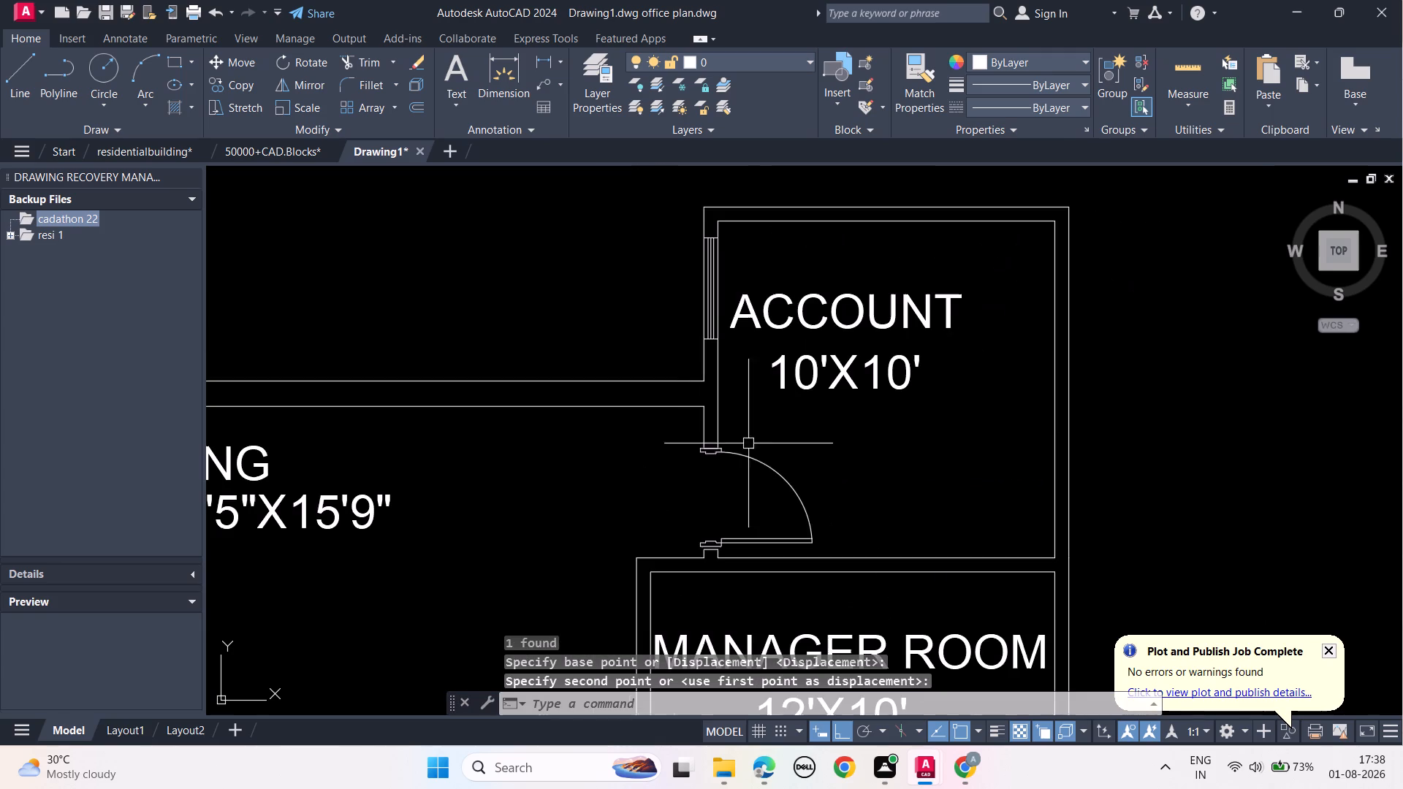
{"action": "middle_click_drag", "start_coordinate": [854, 497], "coordinate": [861, 479]}
{"action": "key", "text": "Escape"}
{"action": "key", "text": "Escape"}
{"action": "key", "text": "Escape"}
{"action": "key", "text": "Escape"}
{"action": "key", "text": "Escape"}
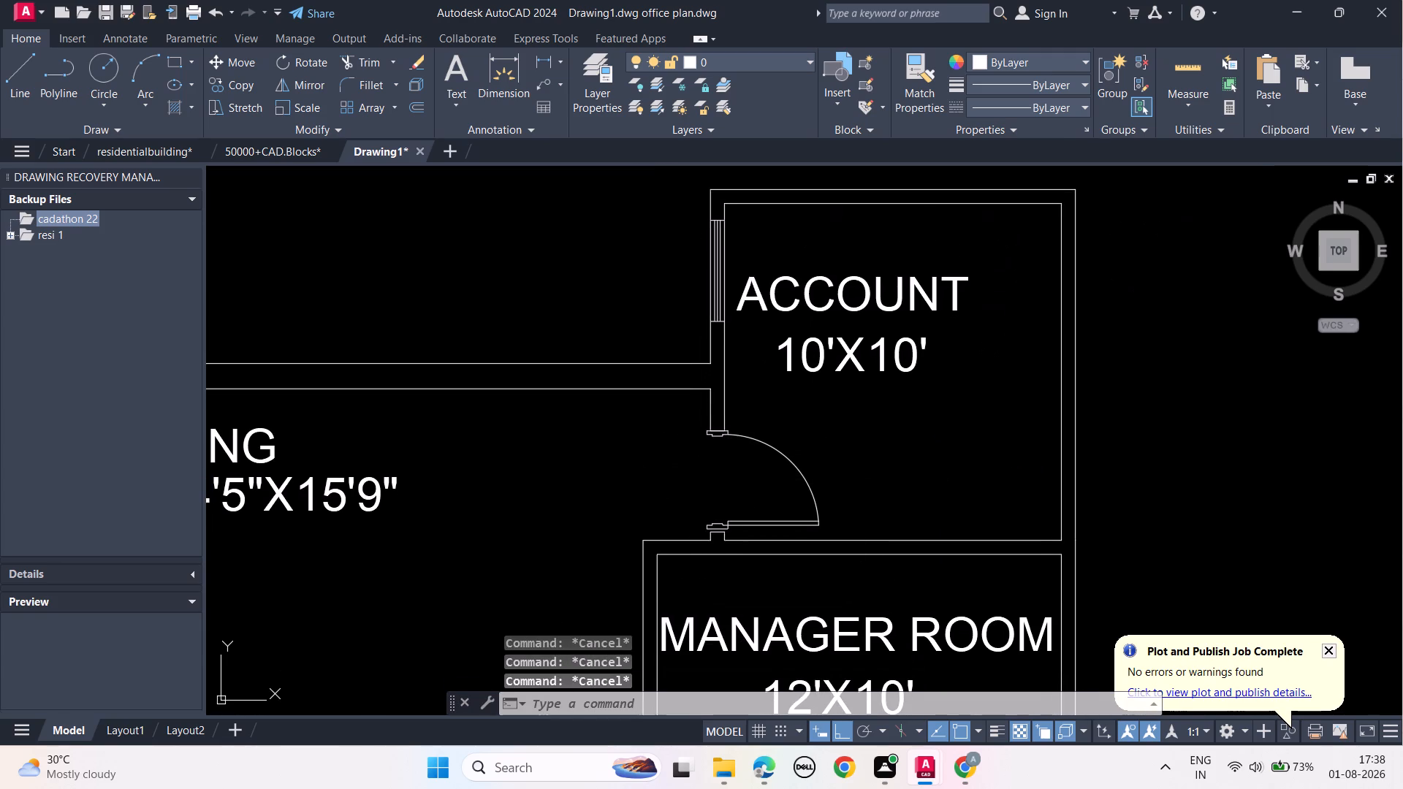
Save the drawing with the completed Account room window and repositioned door.
{"action": "key", "text": "ctrl+s"}
Draw a short horizontal line from the midpoint of the Manager room's west wall inner face across the wall to the west.
{"action": "scroll", "coordinate": [861, 479], "scroll_direction": "down", "scroll_amount": 1}
{"action": "middle_click_drag", "start_coordinate": [858, 521], "coordinate": [863, 494]}
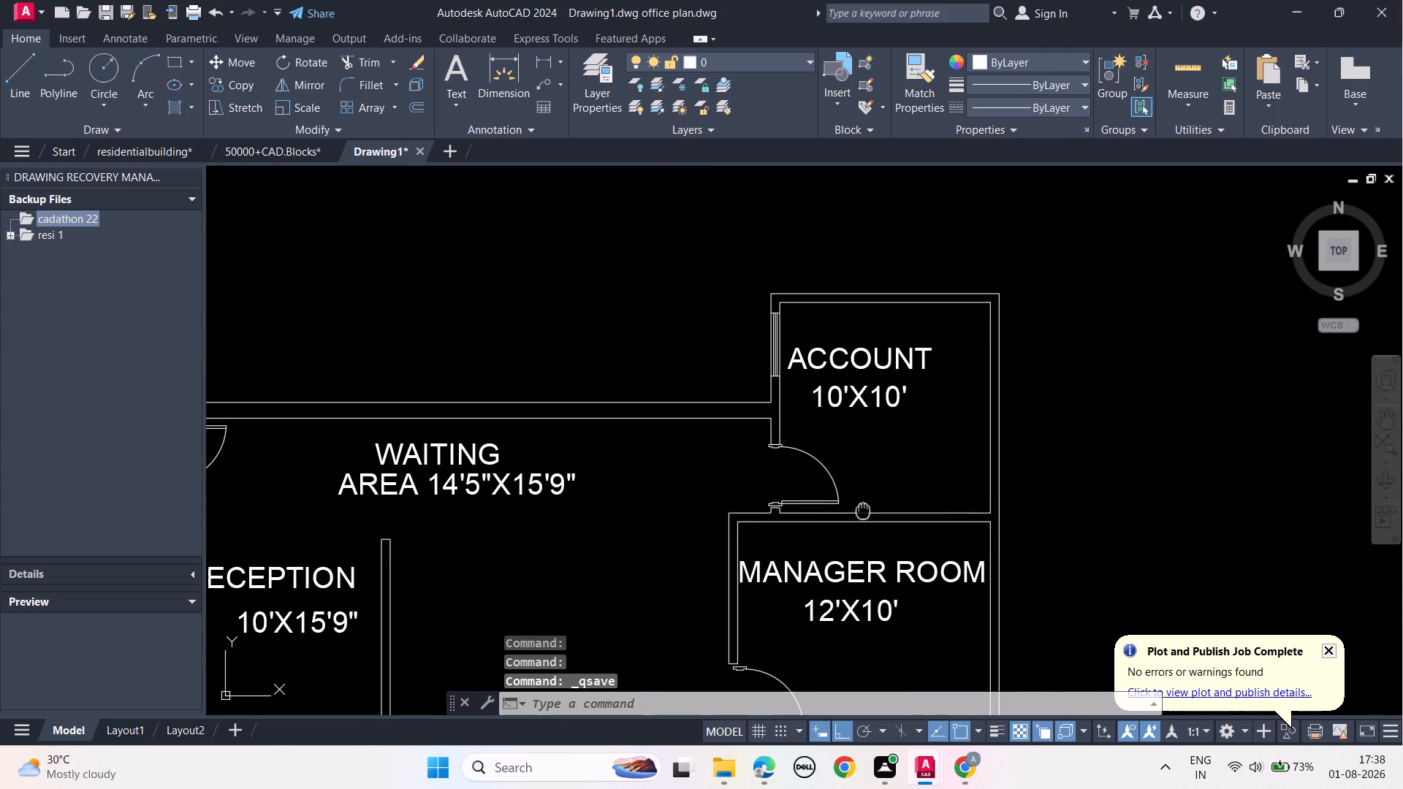
{"action": "middle_click_drag", "start_coordinate": [863, 494], "coordinate": [853, 425]}
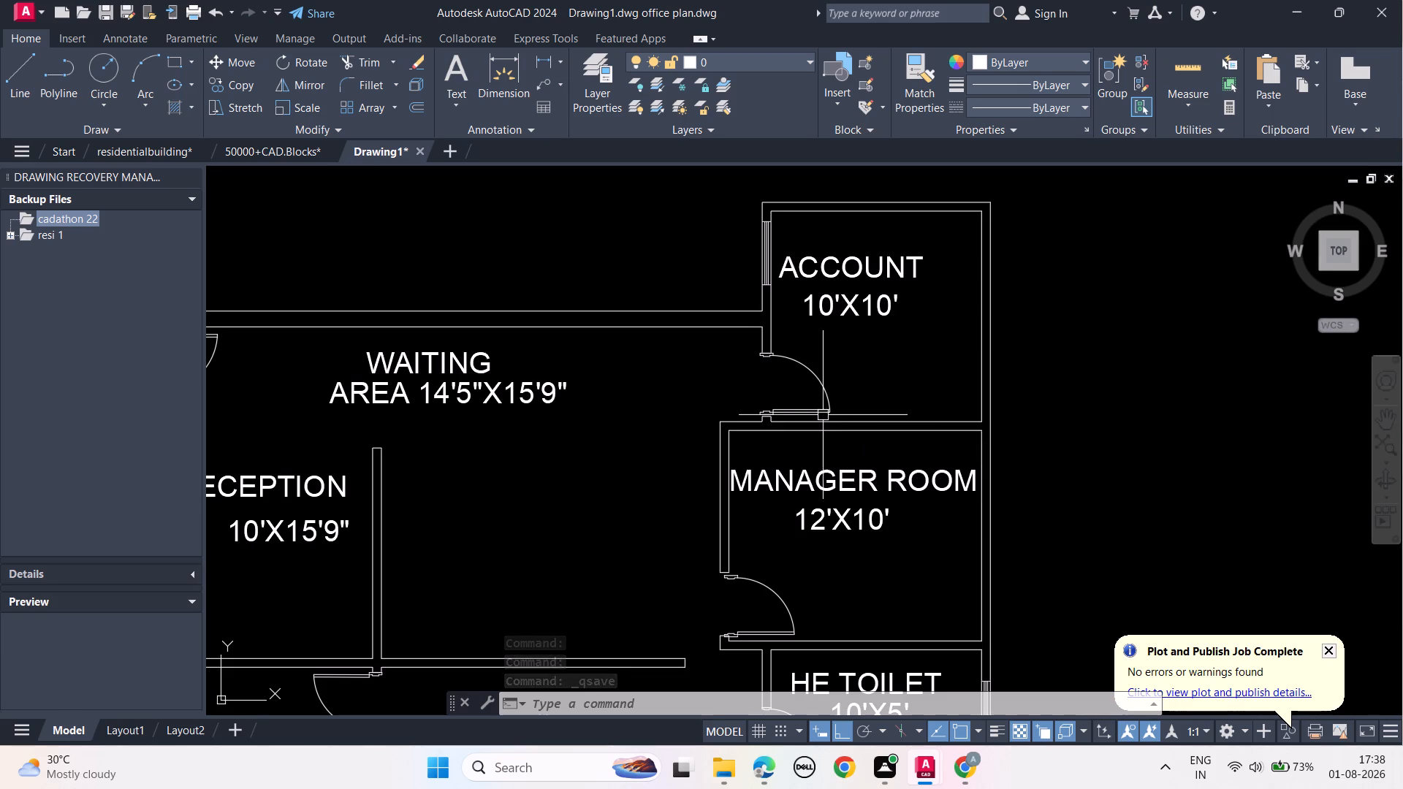
{"action": "middle_click_drag", "start_coordinate": [785, 566], "coordinate": [803, 504]}
{"action": "scroll", "coordinate": [803, 504], "scroll_direction": "up", "scroll_amount": 2}
{"action": "middle_click_drag", "start_coordinate": [756, 443], "coordinate": [761, 576]}
{"action": "type", "text": "L"}
{"action": "key", "text": "space"}
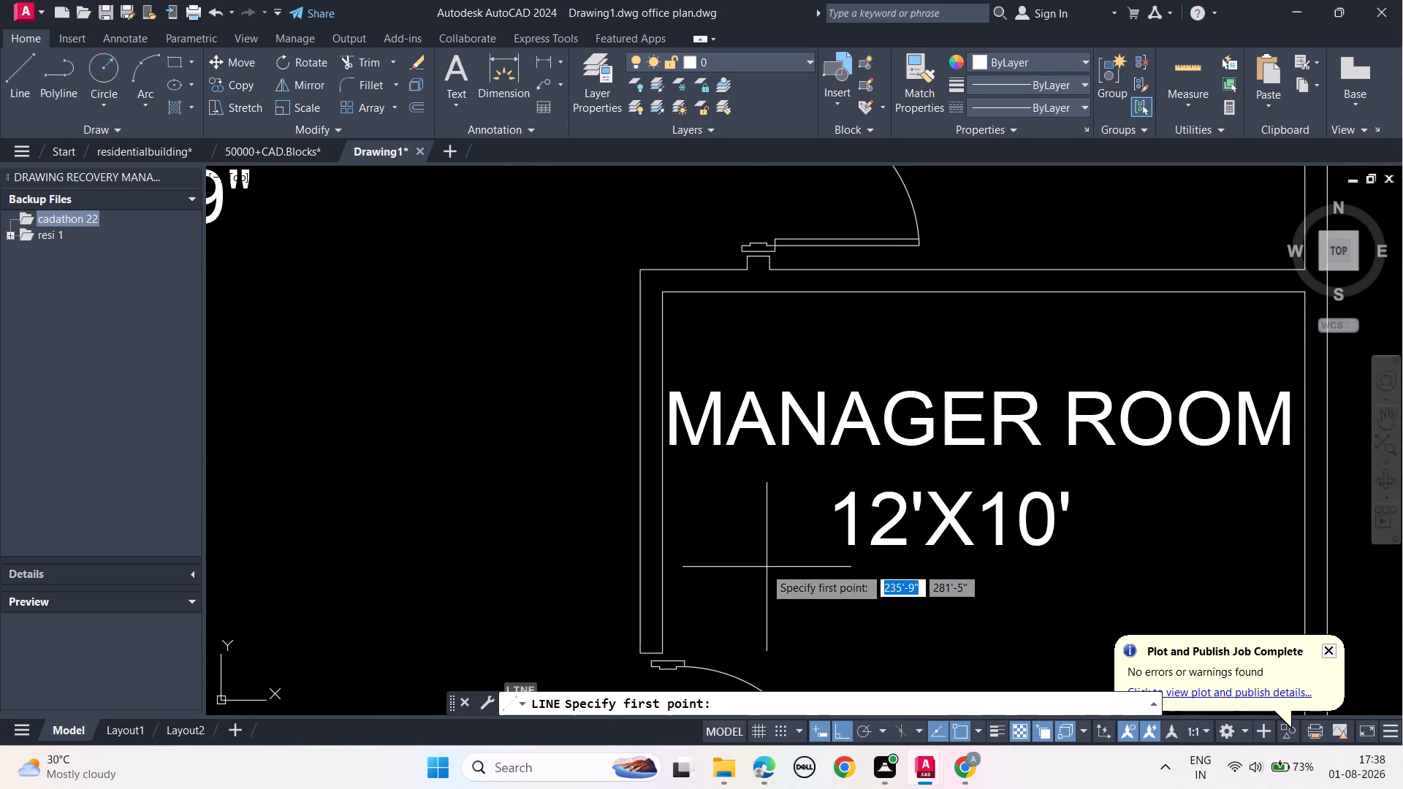
{"action": "left_click", "coordinate": [657, 472]}
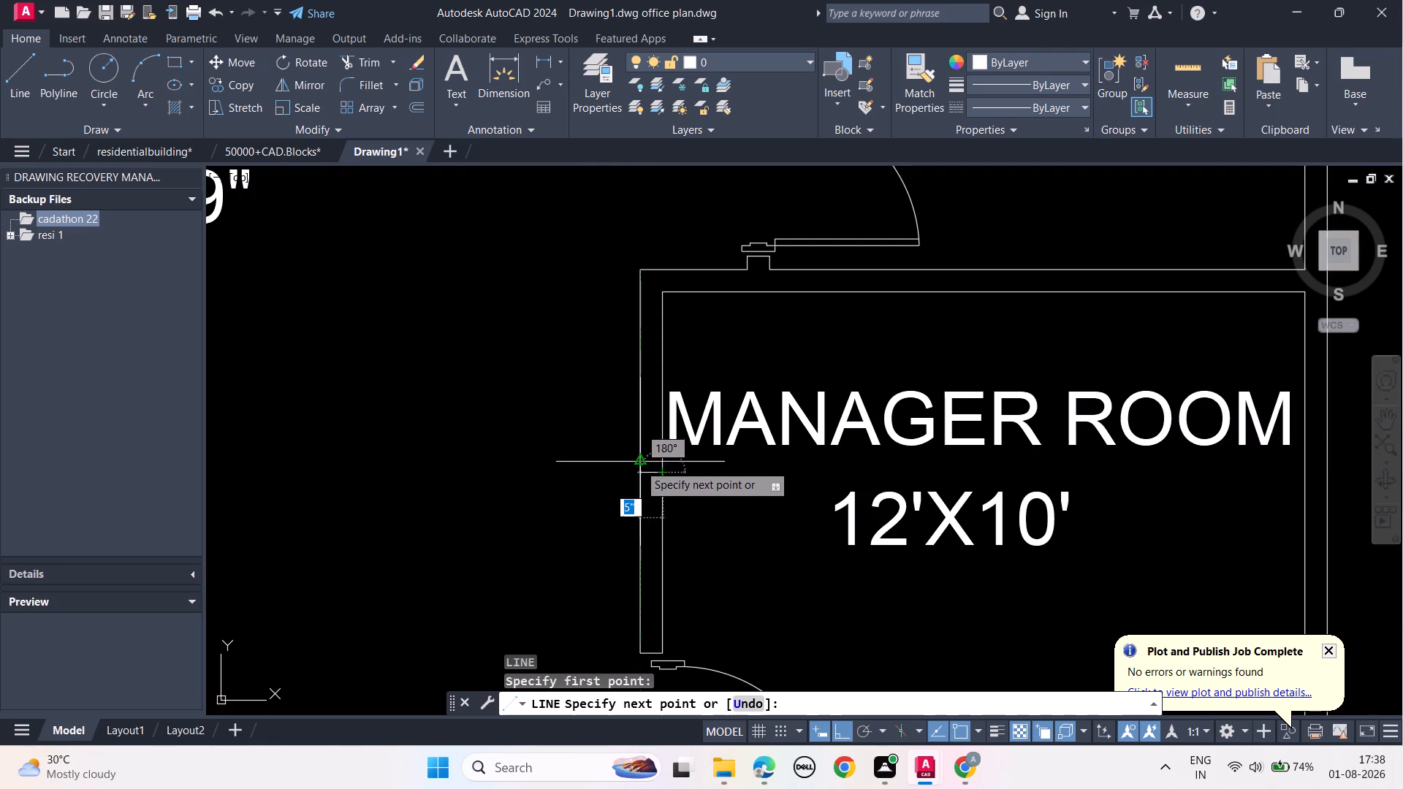
{"action": "left_click", "coordinate": [602, 490]}
{"action": "key", "text": "Escape"}
{"action": "key", "text": "Escape"}
{"action": "key", "text": "Escape"}
{"action": "key", "text": "Escape"}
Trim the end of the short line extending beyond the outer face of the Manager room's west wall.
{"action": "type", "text": "TR"}
{"action": "key", "text": "space"}
{"action": "left_click", "coordinate": [615, 476]}
{"action": "key", "text": "Escape"}
{"action": "key", "text": "Escape"}
{"action": "key", "text": "Escape"}
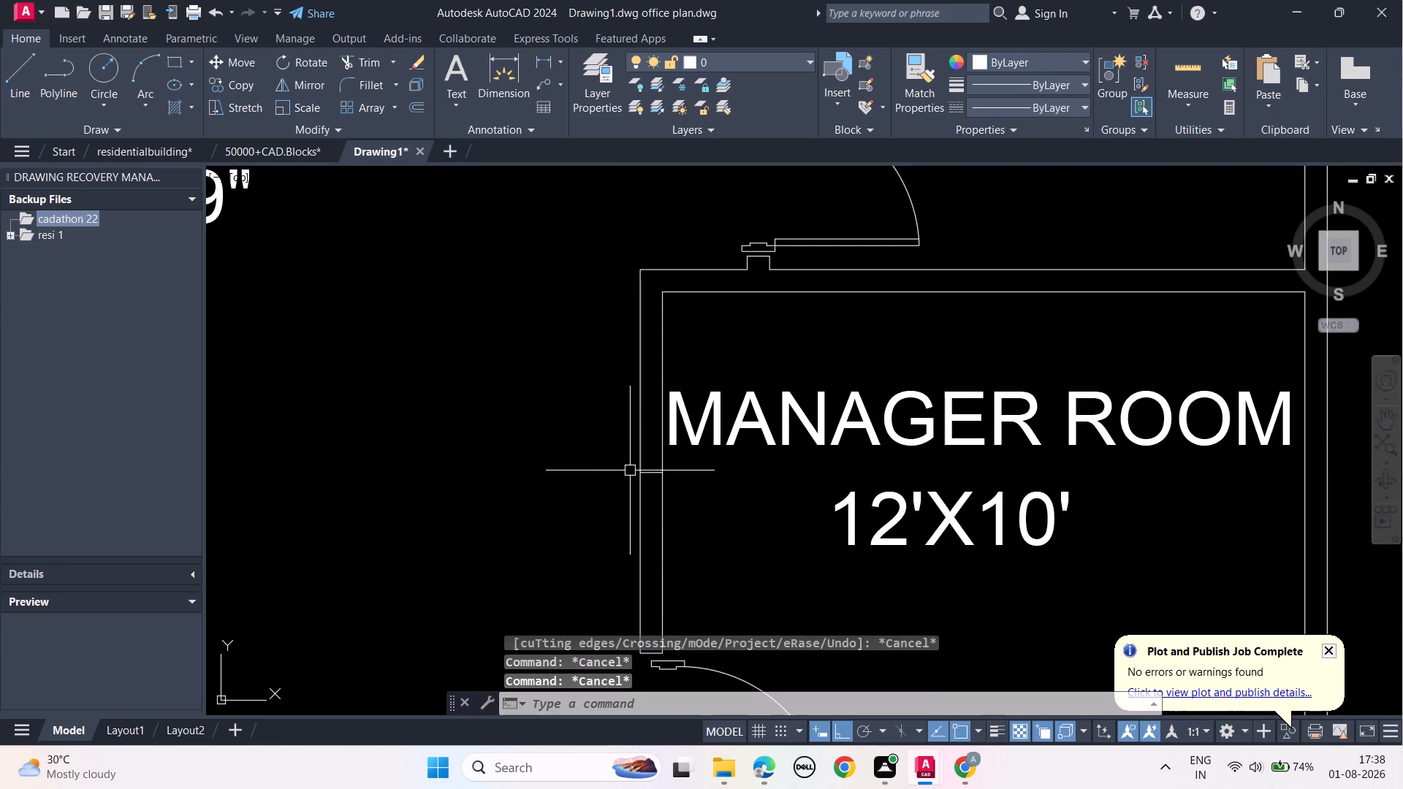
Offset the short horizontal line in the Manager room's west wall 1.5' to the north and 1.5' to the south.
{"action": "left_click", "coordinate": [653, 474]}
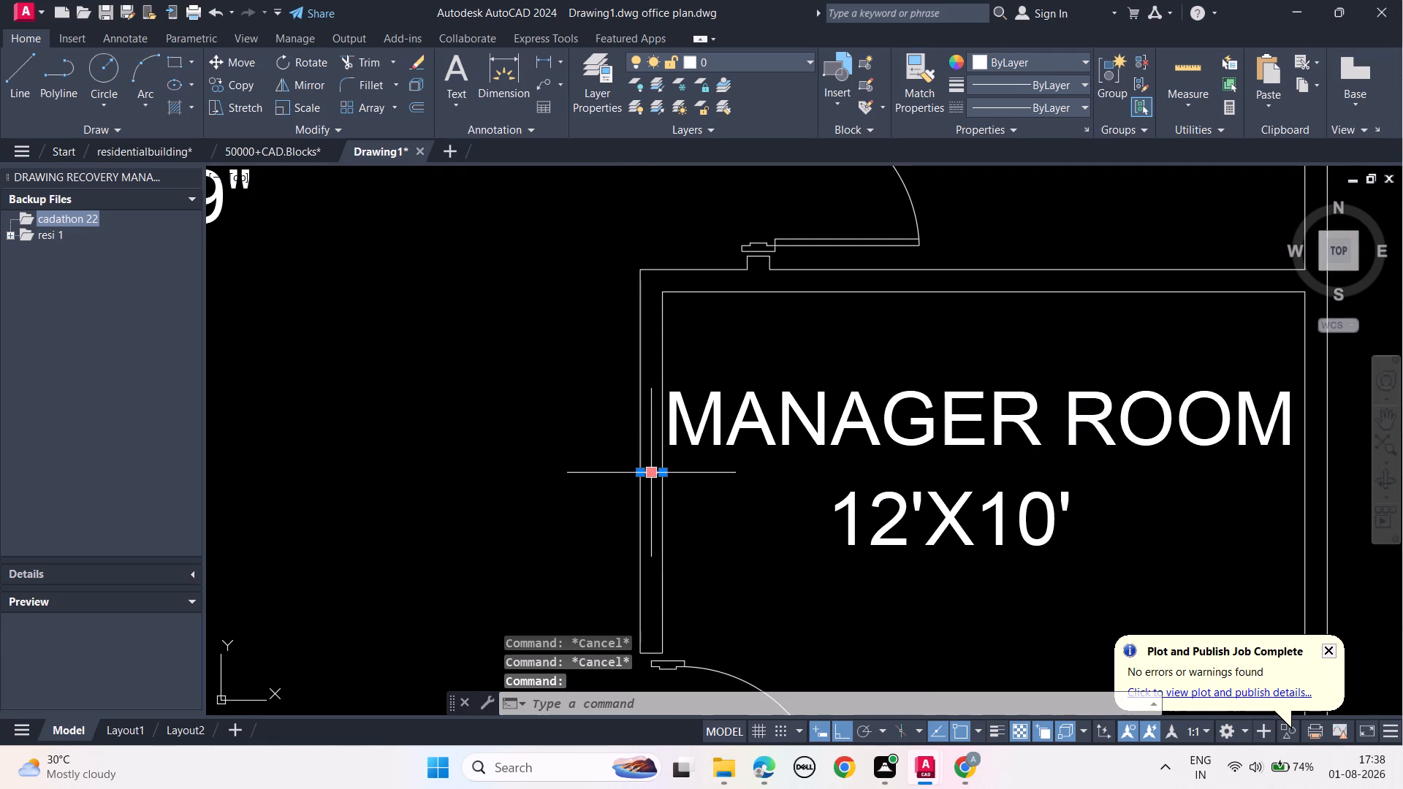
{"action": "type", "text": "OFF"}
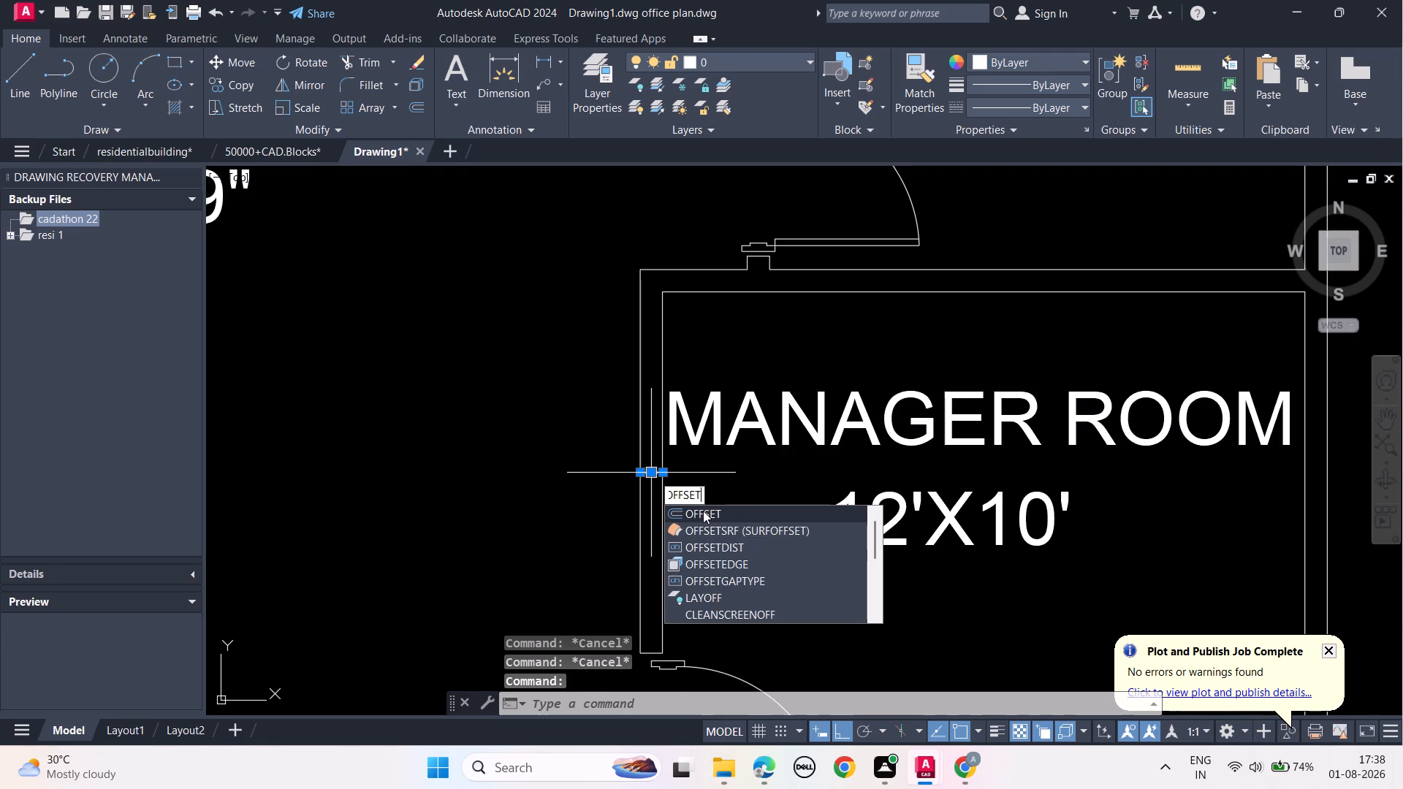
{"action": "left_click", "coordinate": [703, 511]}
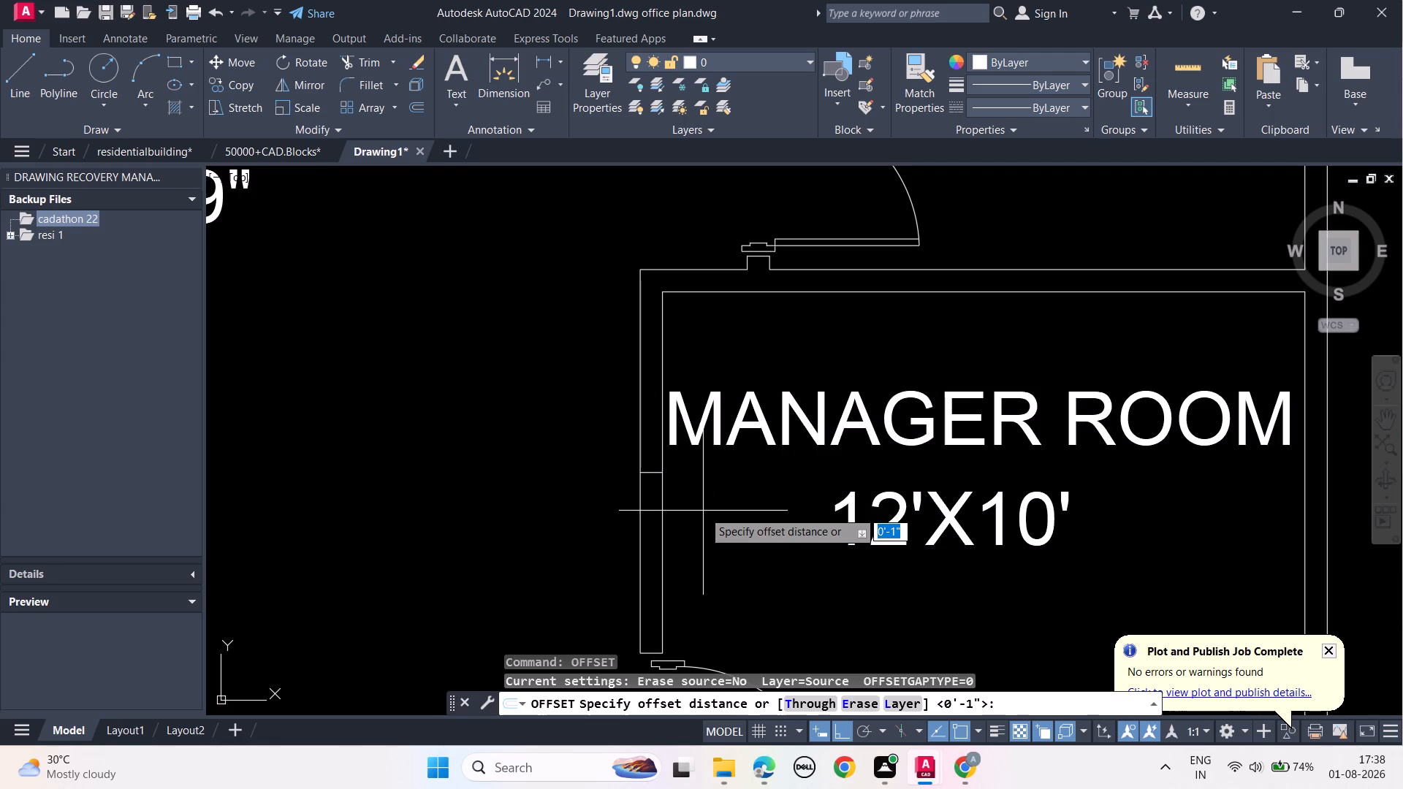
{"action": "type", "text": "1."}
{"action": "key", "text": "5"}
{"action": "key", "text": "apostrophe"}
{"action": "key", "text": "Return"}
{"action": "left_click", "coordinate": [694, 351]}
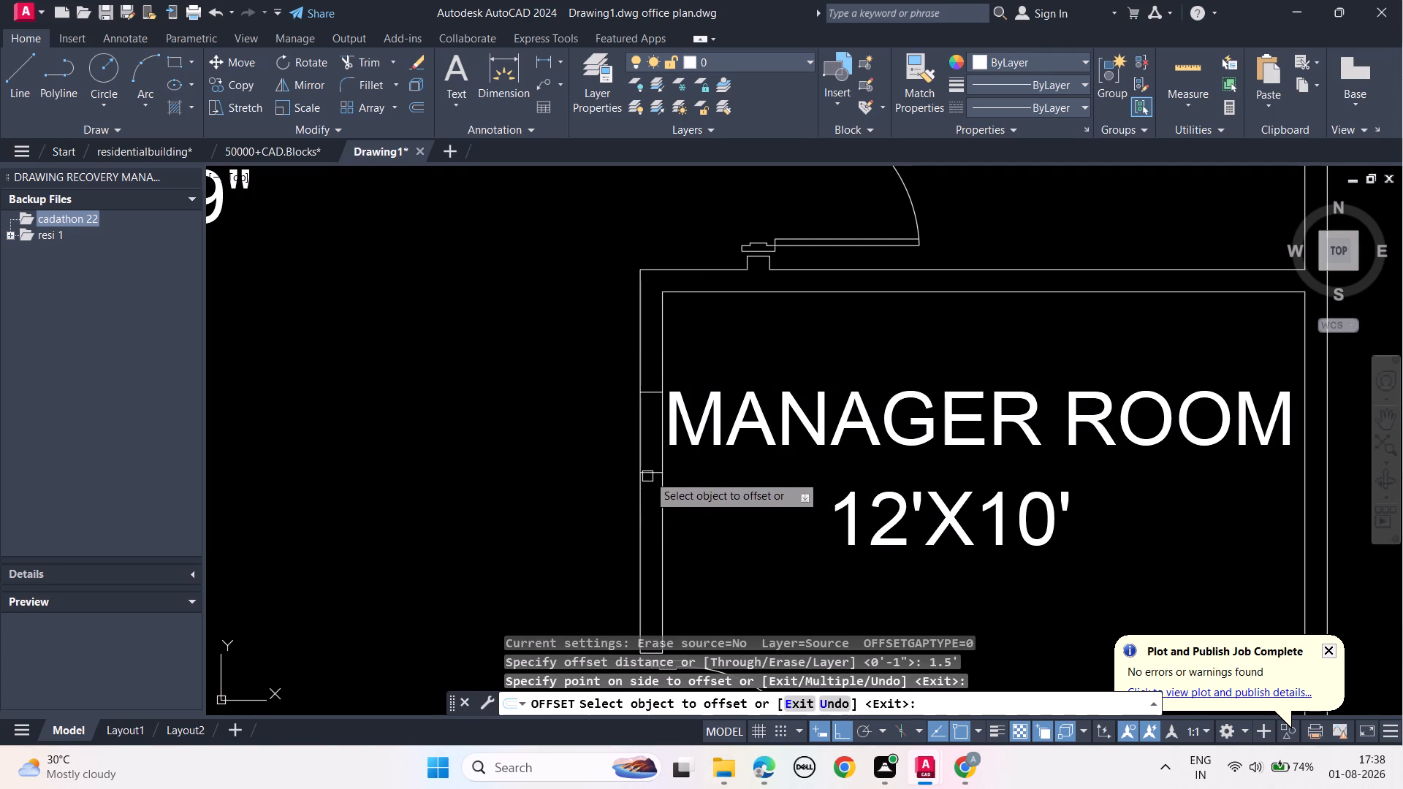
{"action": "left_click", "coordinate": [650, 473]}
{"action": "left_click", "coordinate": [649, 510]}
{"action": "key", "text": "Escape"}
{"action": "key", "text": "Escape"}
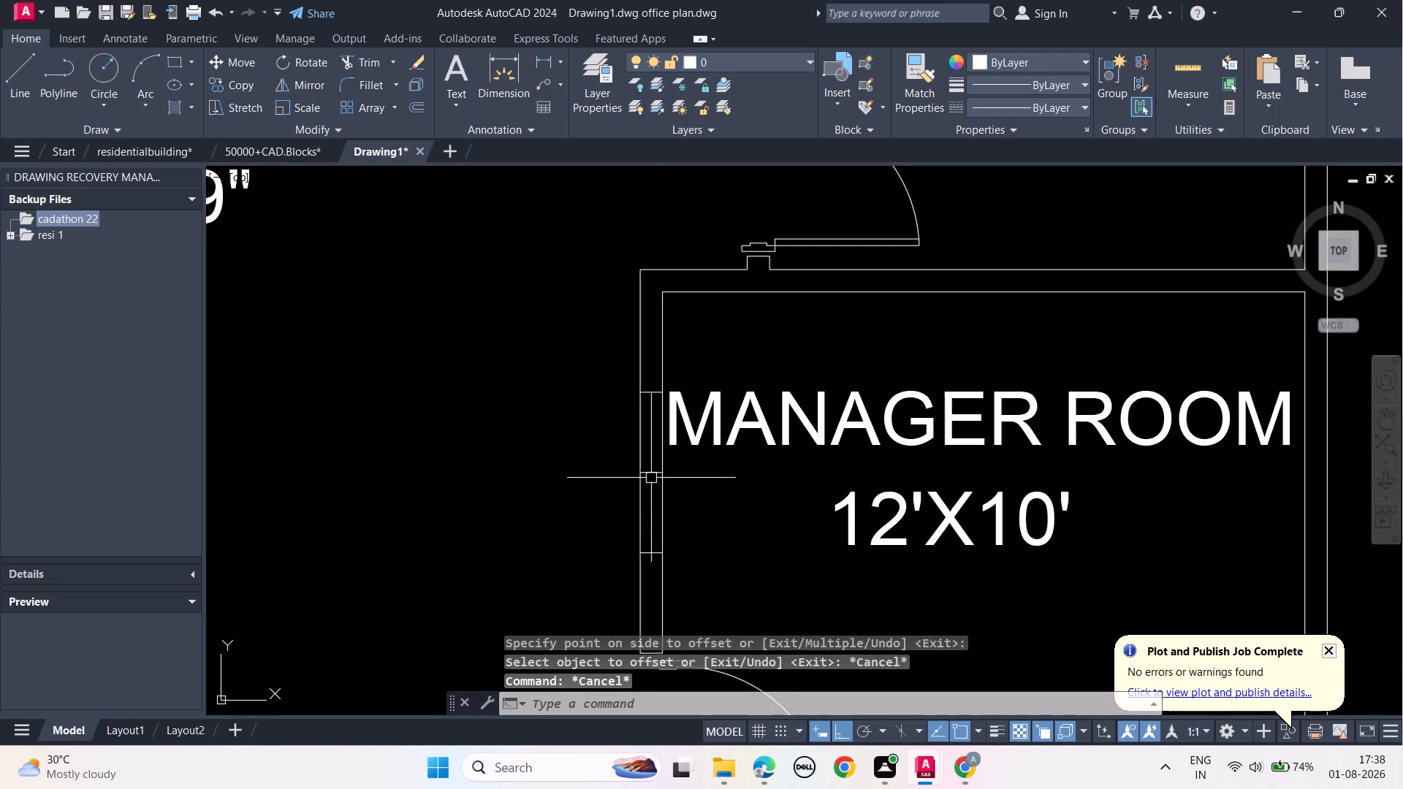
Delete the original middle line between the two offset lines in the Manager room's west wall.
{"action": "left_click", "coordinate": [651, 478]}
{"action": "key", "text": "Delete"}
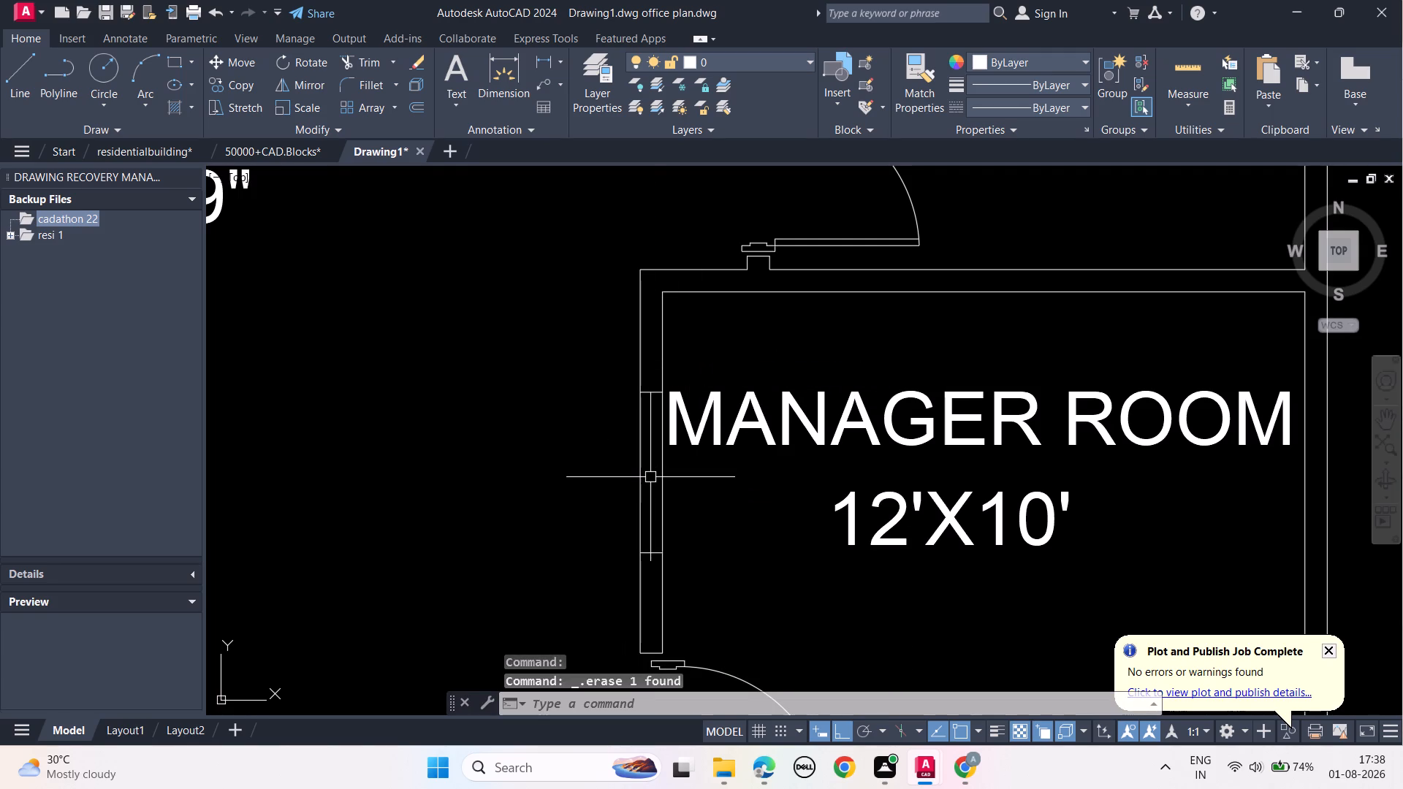
Draw a vertical line joining the midpoints of the two short lines in the Manager room's west wall.
{"action": "type", "text": "L"}
{"action": "key", "text": "space"}
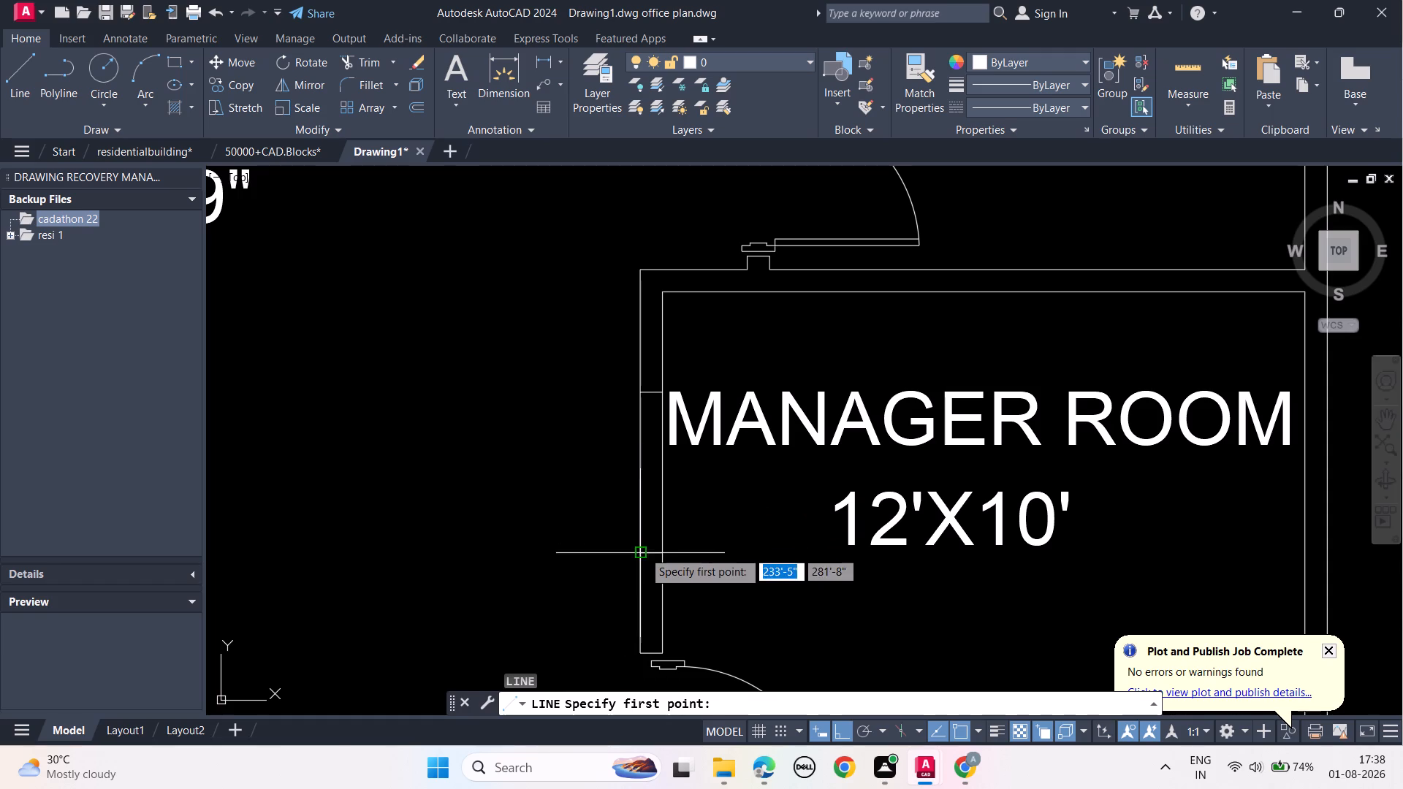
{"action": "left_click", "coordinate": [651, 552]}
{"action": "left_click", "coordinate": [651, 392]}
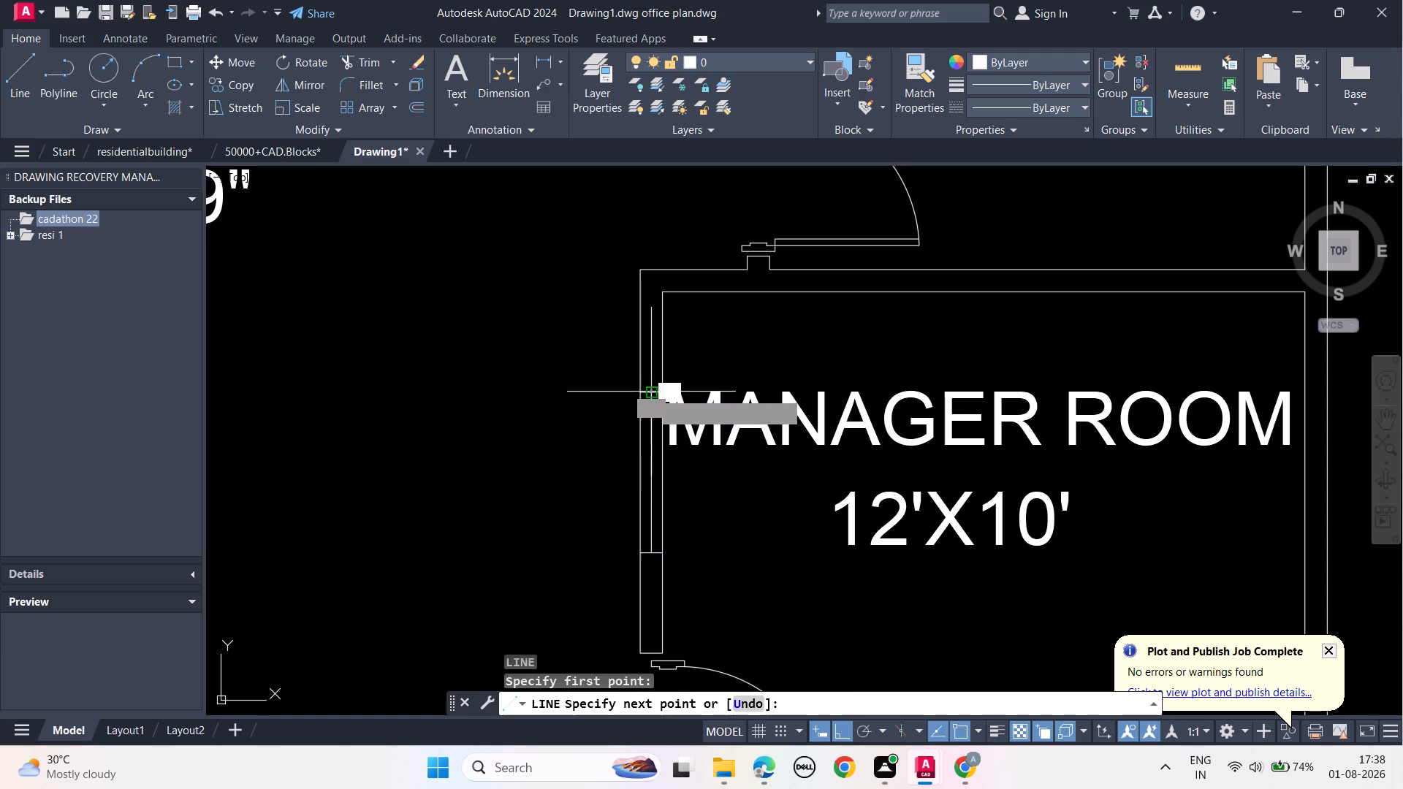
{"action": "key", "text": "Escape"}
{"action": "key", "text": "Escape"}
{"action": "key", "text": "Escape"}
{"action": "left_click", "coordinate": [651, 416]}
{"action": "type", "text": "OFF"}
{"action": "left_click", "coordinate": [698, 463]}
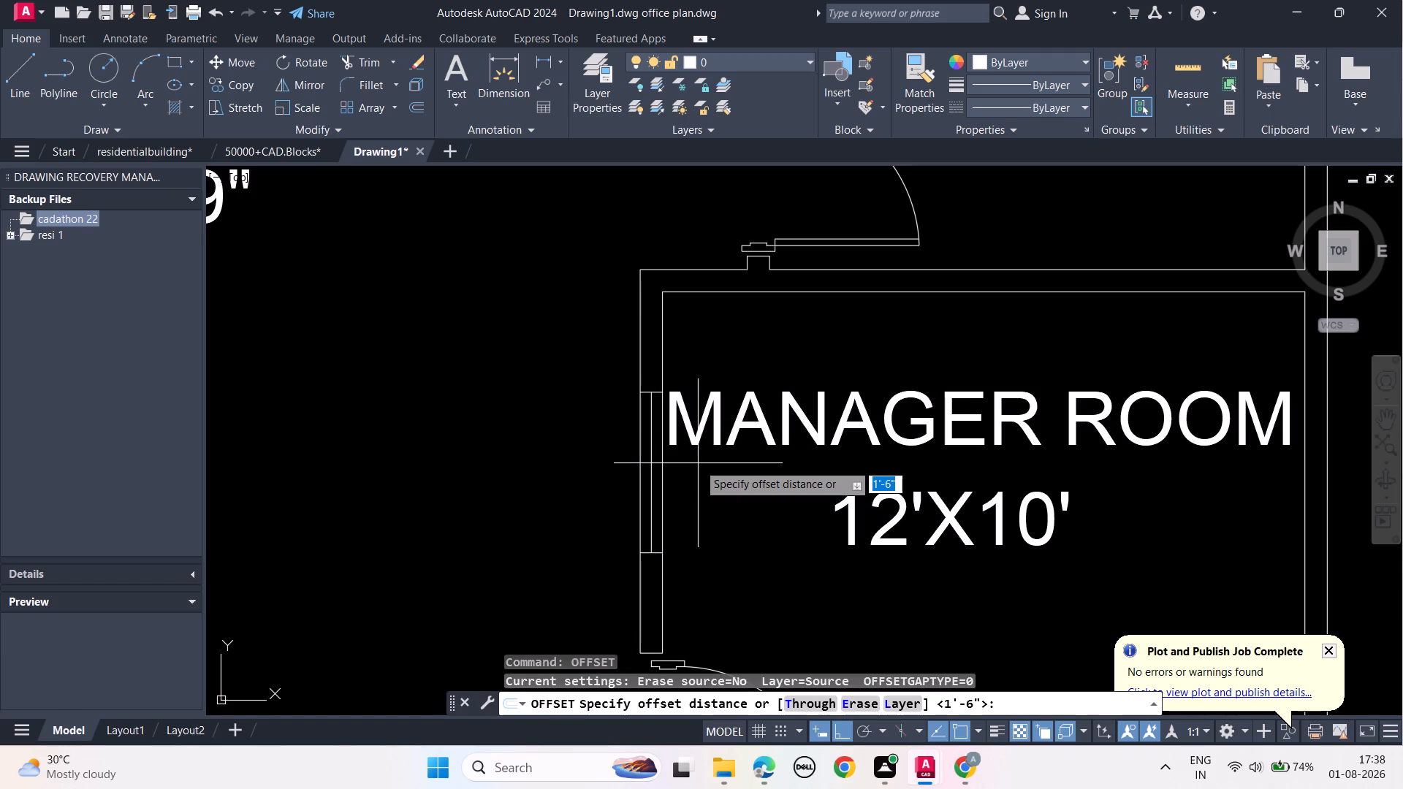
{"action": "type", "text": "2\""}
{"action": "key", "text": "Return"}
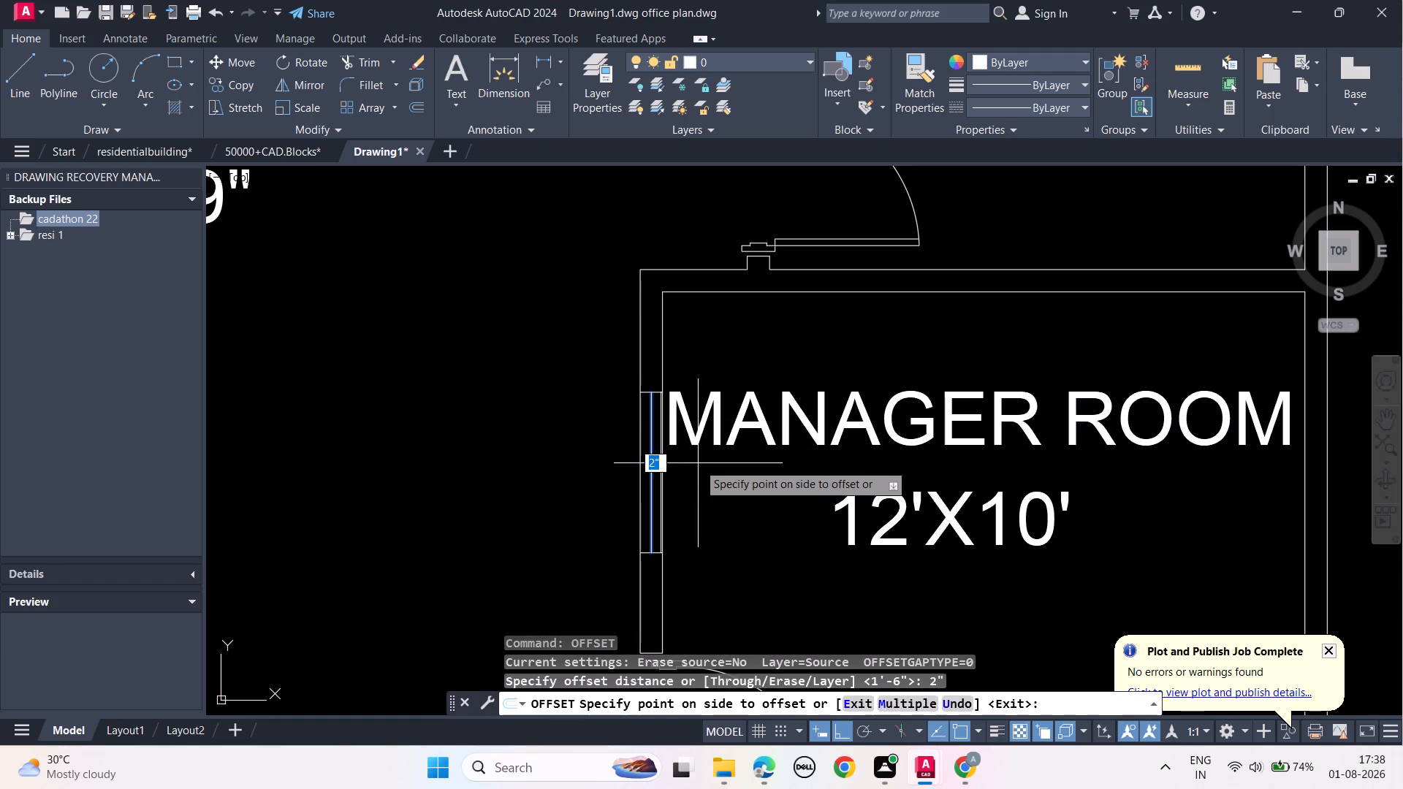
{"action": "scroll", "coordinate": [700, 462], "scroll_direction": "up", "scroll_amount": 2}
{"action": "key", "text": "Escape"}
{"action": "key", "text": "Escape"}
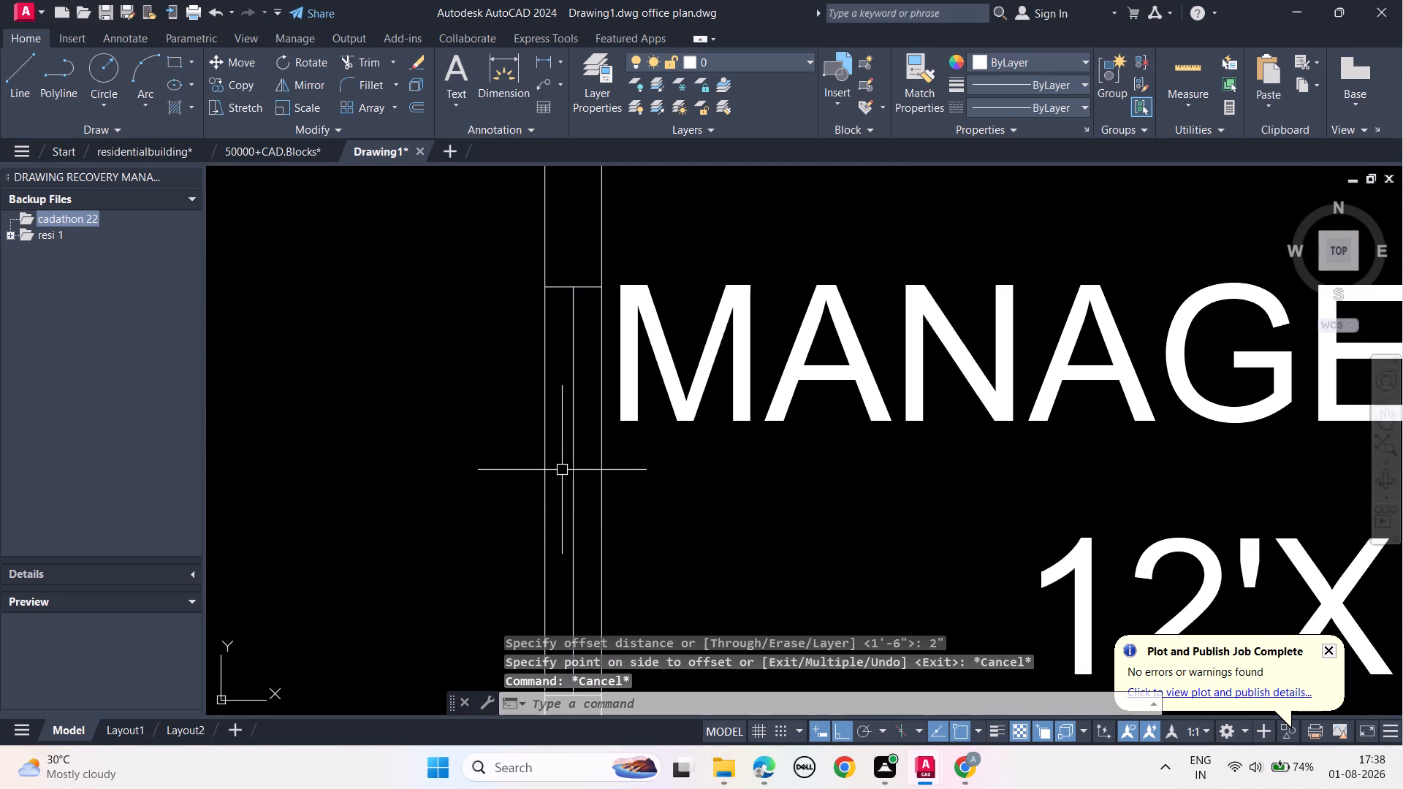
Offset the vertical window line in the Manager room's west wall 1" to the east and 1" to the west.
{"action": "left_click", "coordinate": [571, 455]}
{"action": "type", "text": "OFF"}
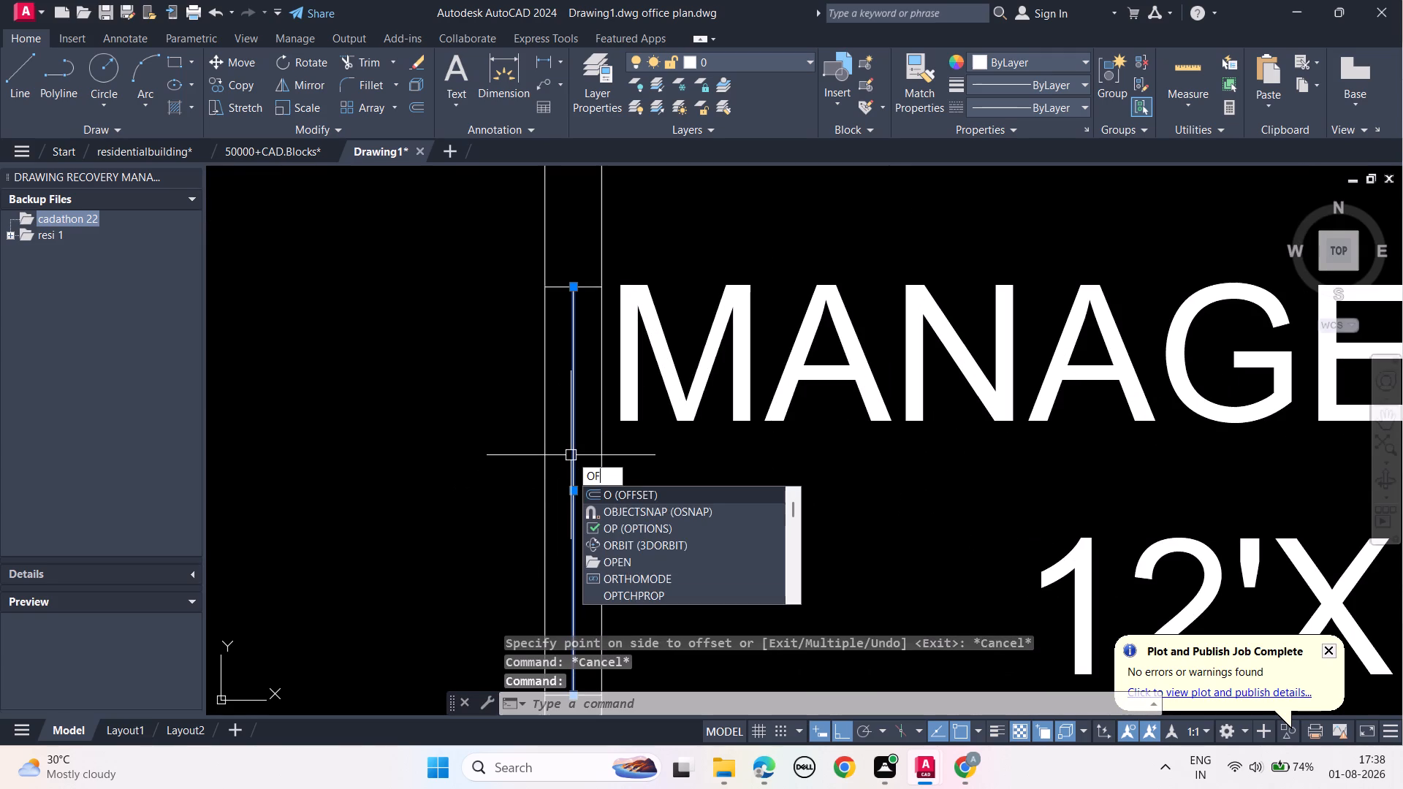
{"action": "left_click", "coordinate": [626, 492]}
{"action": "type", "text": "1\""}
{"action": "key", "text": "Return"}
{"action": "left_click", "coordinate": [626, 492]}
{"action": "left_click", "coordinate": [577, 496]}
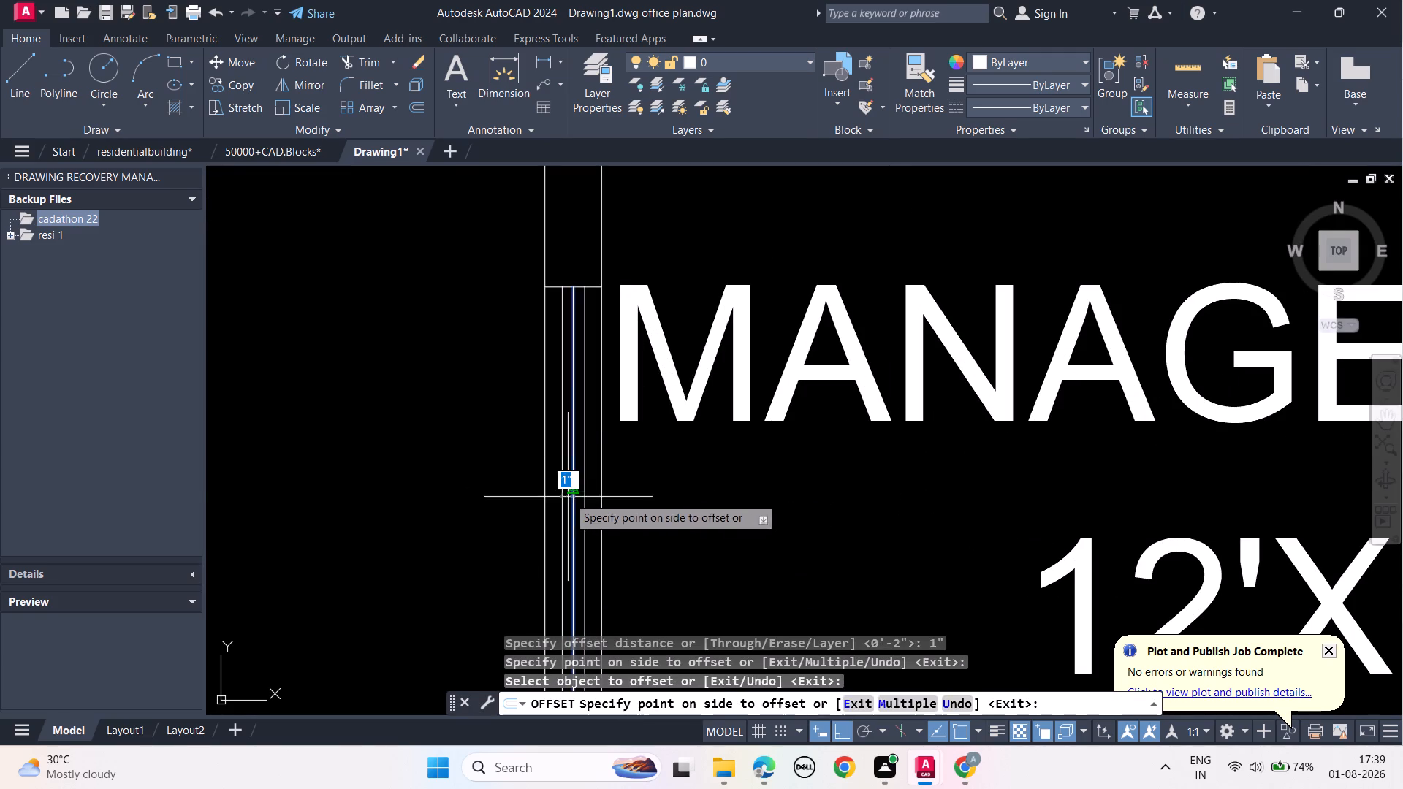
{"action": "left_click", "coordinate": [558, 502]}
{"action": "key", "text": "Escape"}
{"action": "key", "text": "Escape"}
{"action": "key", "text": "Escape"}
{"action": "key", "text": "Escape"}
{"action": "key", "text": "Escape"}
{"action": "key", "text": "Escape"}
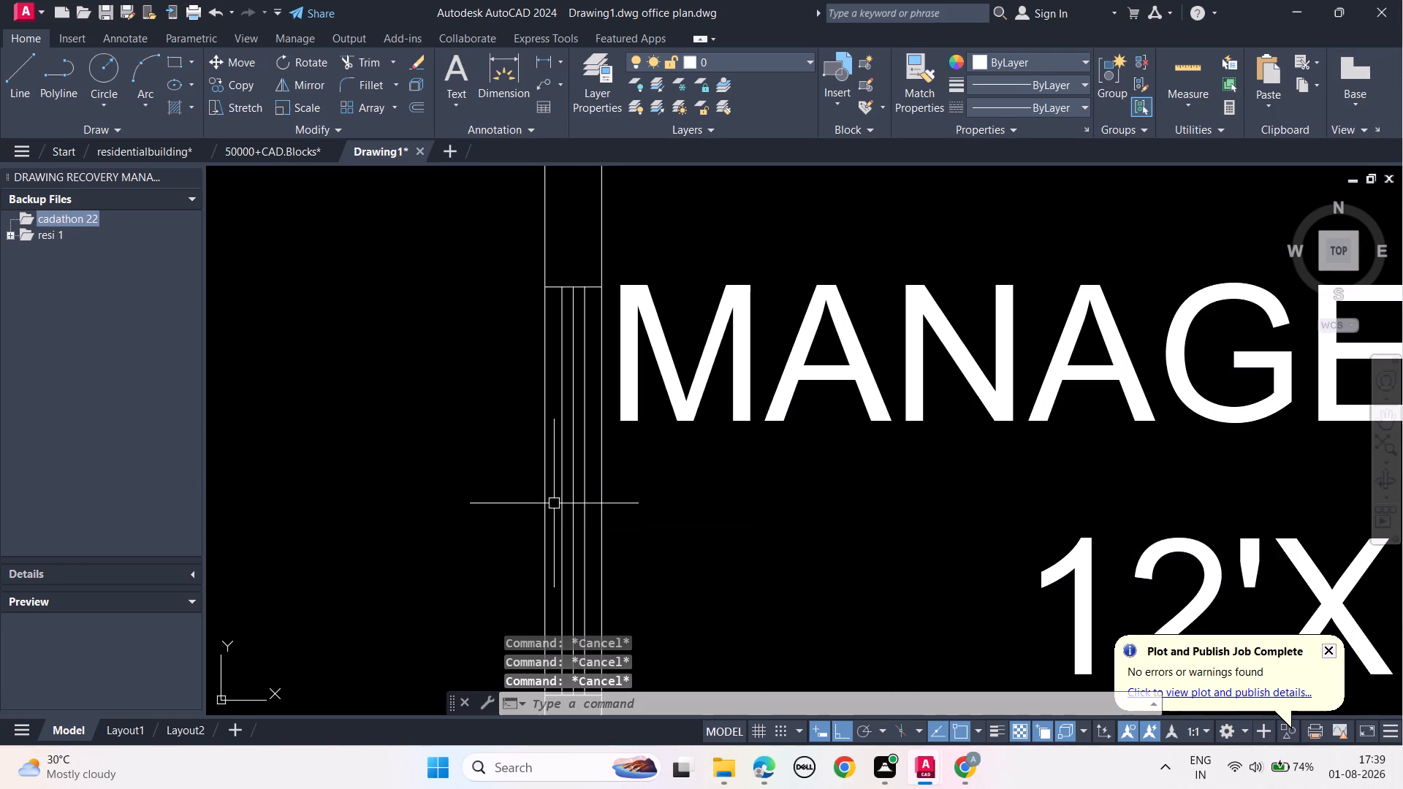
{"action": "key", "text": "Escape"}
{"action": "key", "text": "Escape"}
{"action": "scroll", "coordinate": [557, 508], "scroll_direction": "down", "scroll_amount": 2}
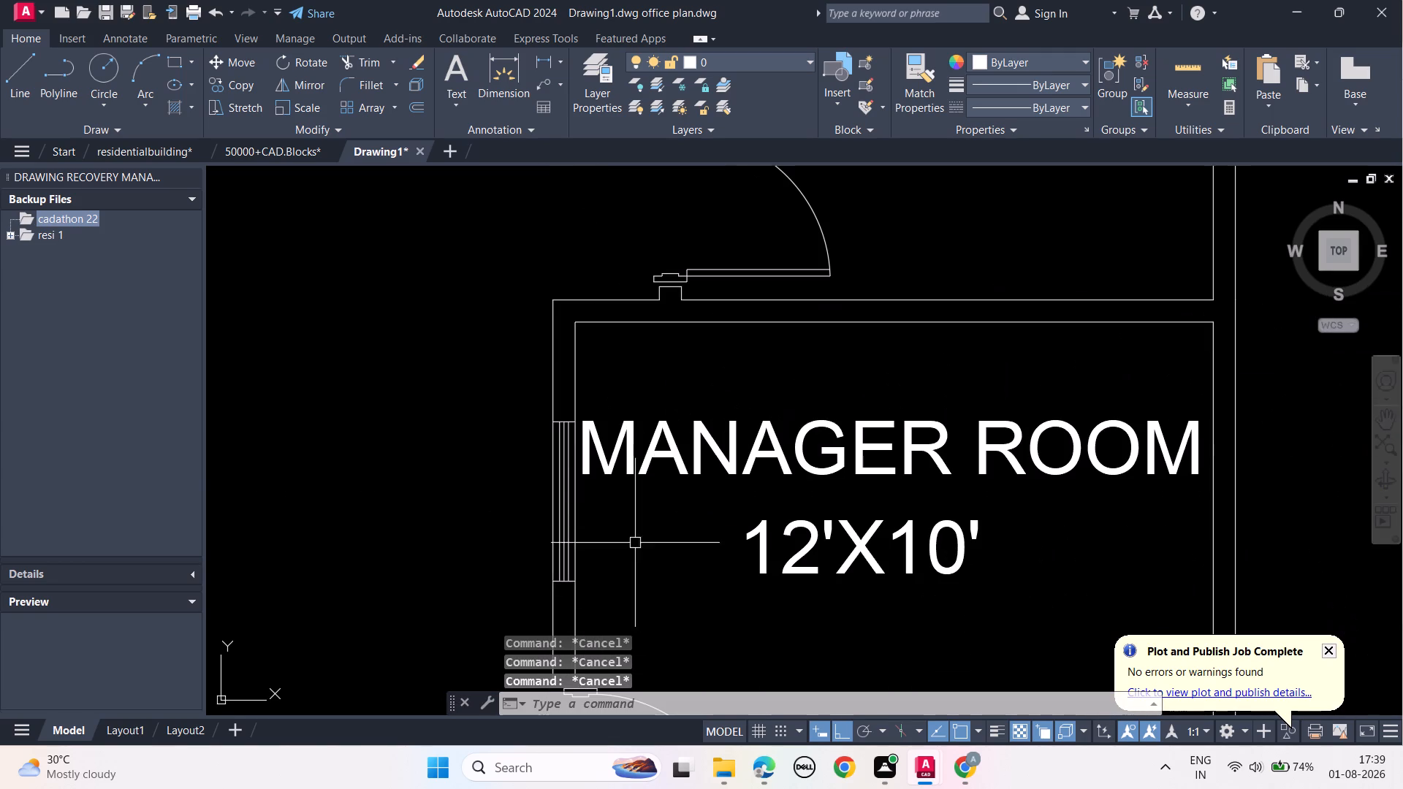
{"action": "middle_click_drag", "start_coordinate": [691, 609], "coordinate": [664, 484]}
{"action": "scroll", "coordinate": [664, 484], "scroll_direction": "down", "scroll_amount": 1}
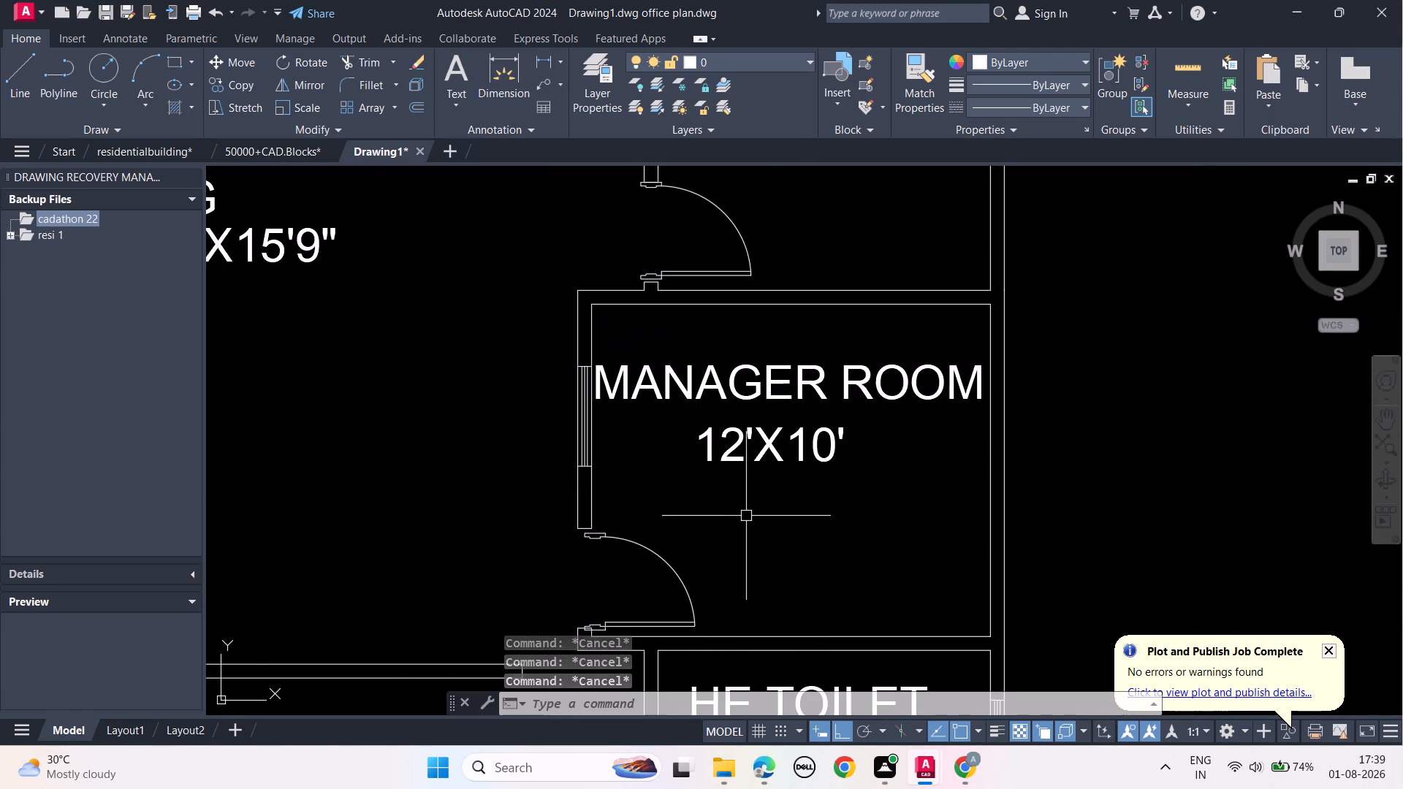
Save the office plan drawing.
{"action": "scroll", "coordinate": [746, 516], "scroll_direction": "down", "scroll_amount": 2}
{"action": "middle_click_drag", "start_coordinate": [751, 549], "coordinate": [758, 442]}
{"action": "middle_click_drag", "start_coordinate": [778, 514], "coordinate": [780, 448]}
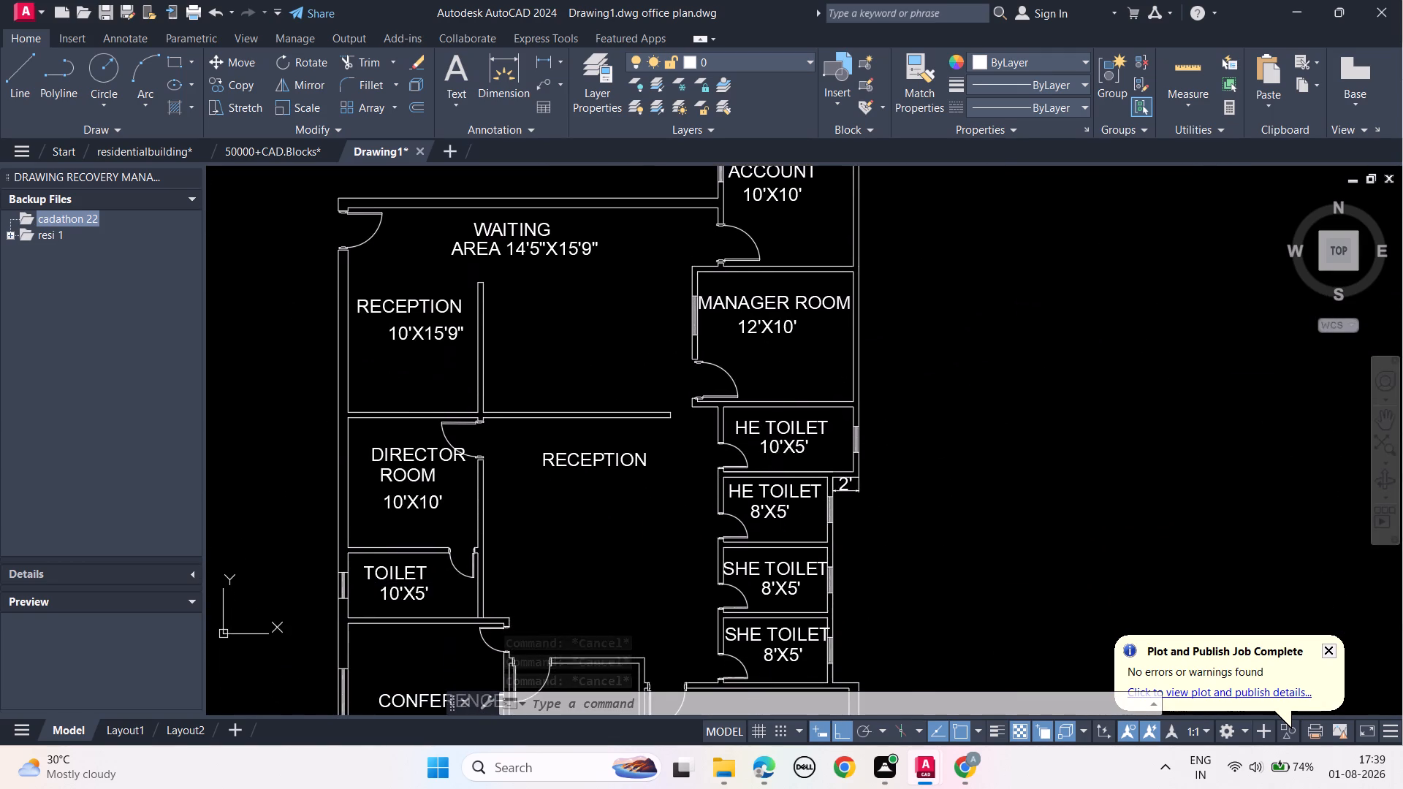
{"action": "scroll", "coordinate": [780, 448], "scroll_direction": "down", "scroll_amount": 1}
{"action": "middle_click_drag", "start_coordinate": [777, 497], "coordinate": [784, 468]}
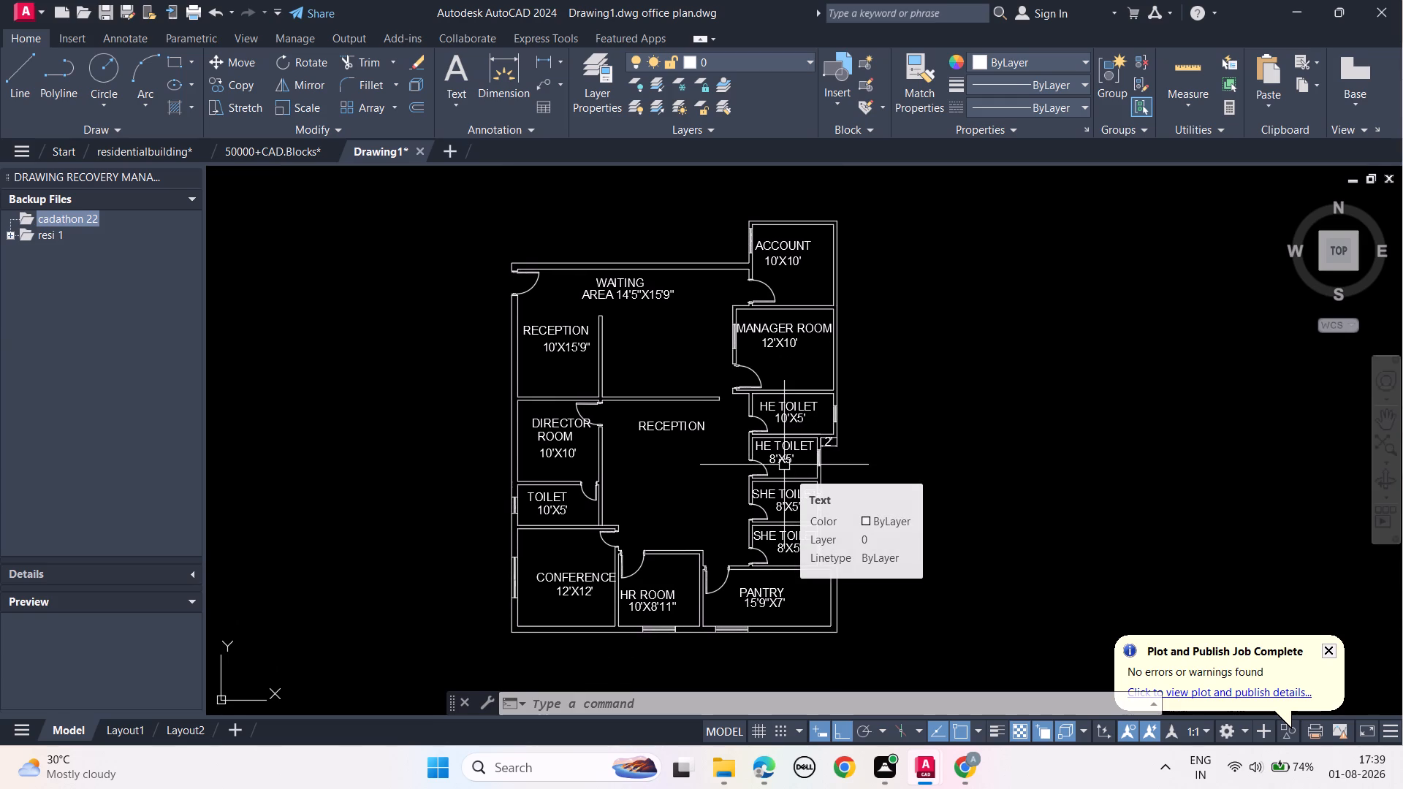
{"action": "key", "text": "ctrl+s"}
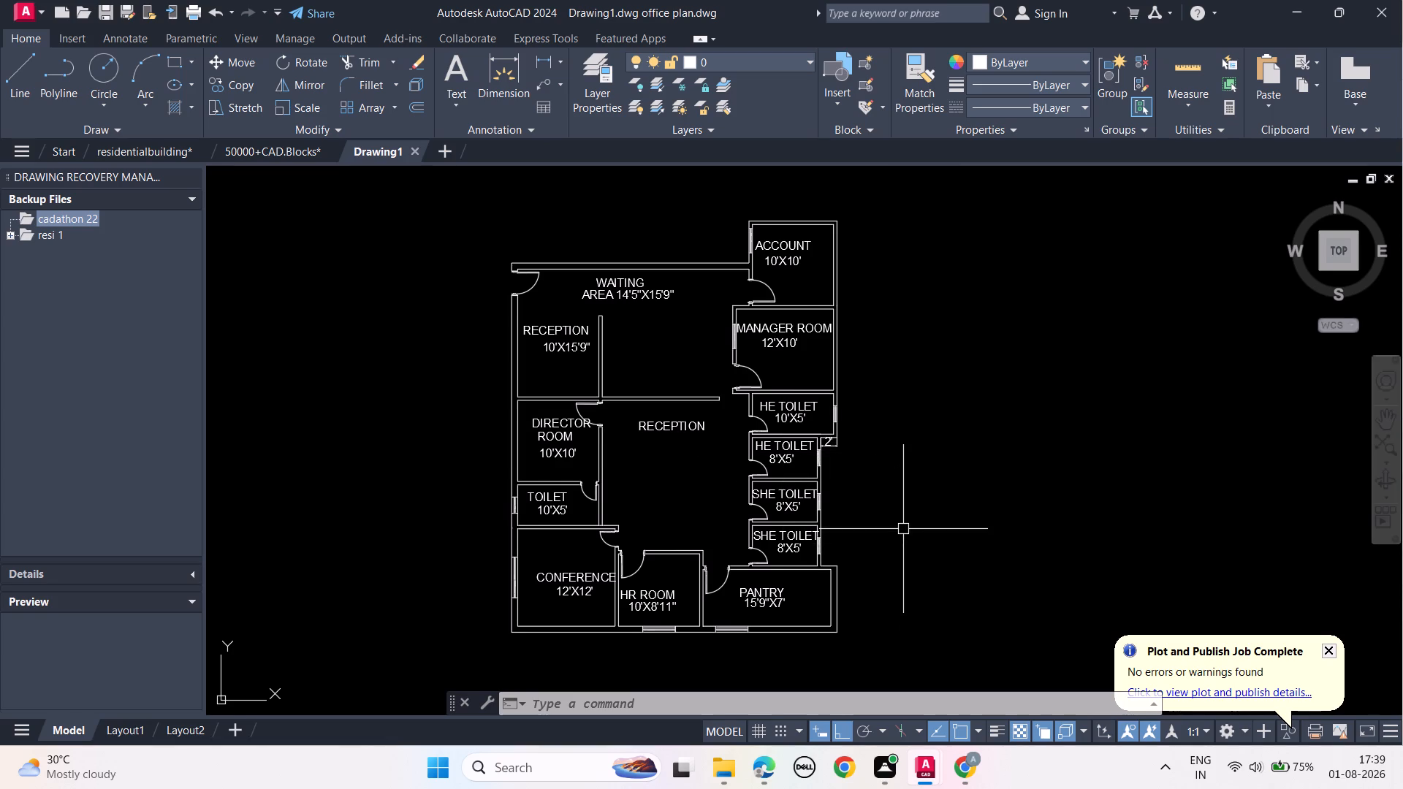
Draw a horizontal line eastward from the midpoint of the inner face of the Director room's east wall, crossing the wall.
{"action": "middle_click_drag", "start_coordinate": [903, 529], "coordinate": [909, 511]}
{"action": "scroll", "coordinate": [891, 477], "scroll_direction": "up", "scroll_amount": 1}
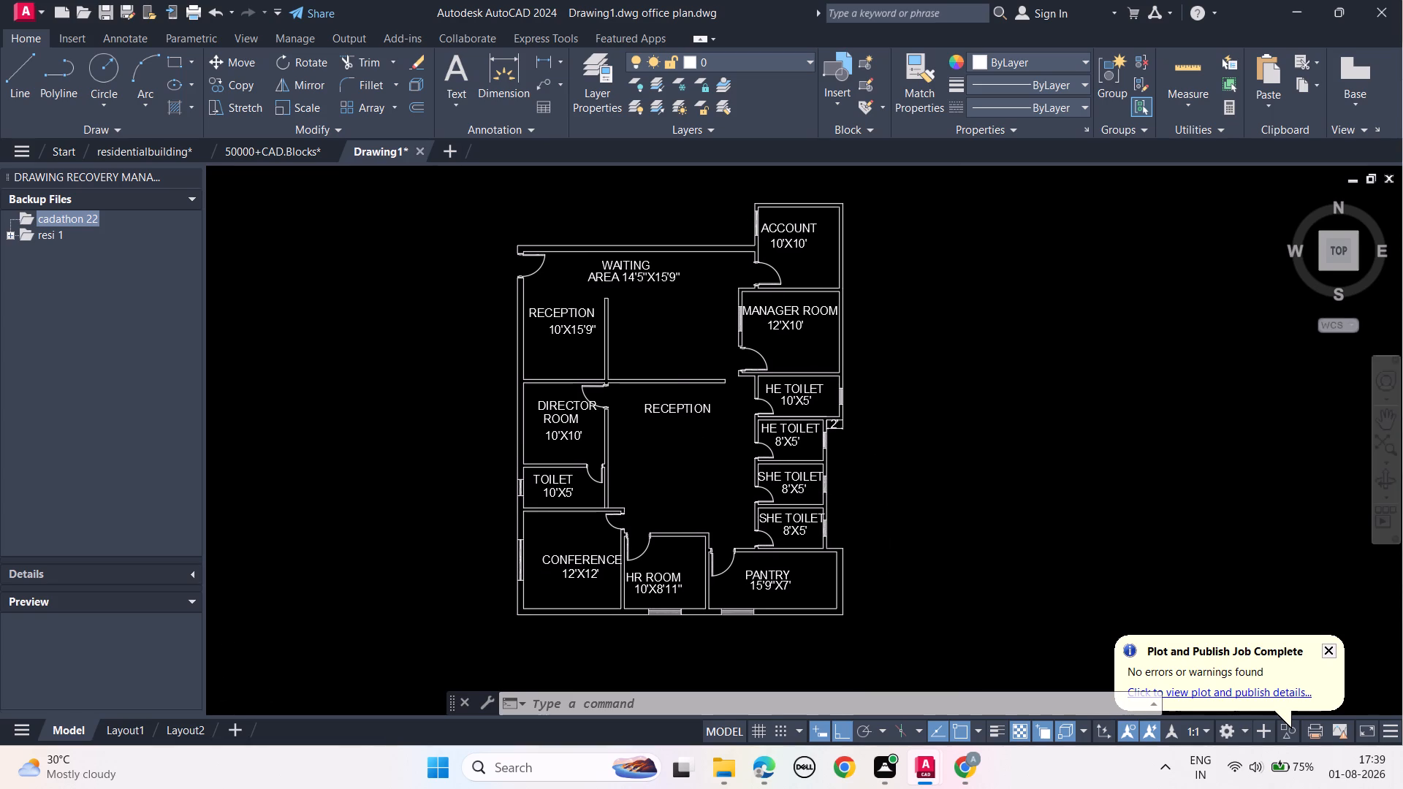
{"action": "scroll", "coordinate": [891, 477], "scroll_direction": "down", "scroll_amount": 1}
{"action": "middle_click_drag", "start_coordinate": [893, 472], "coordinate": [901, 504]}
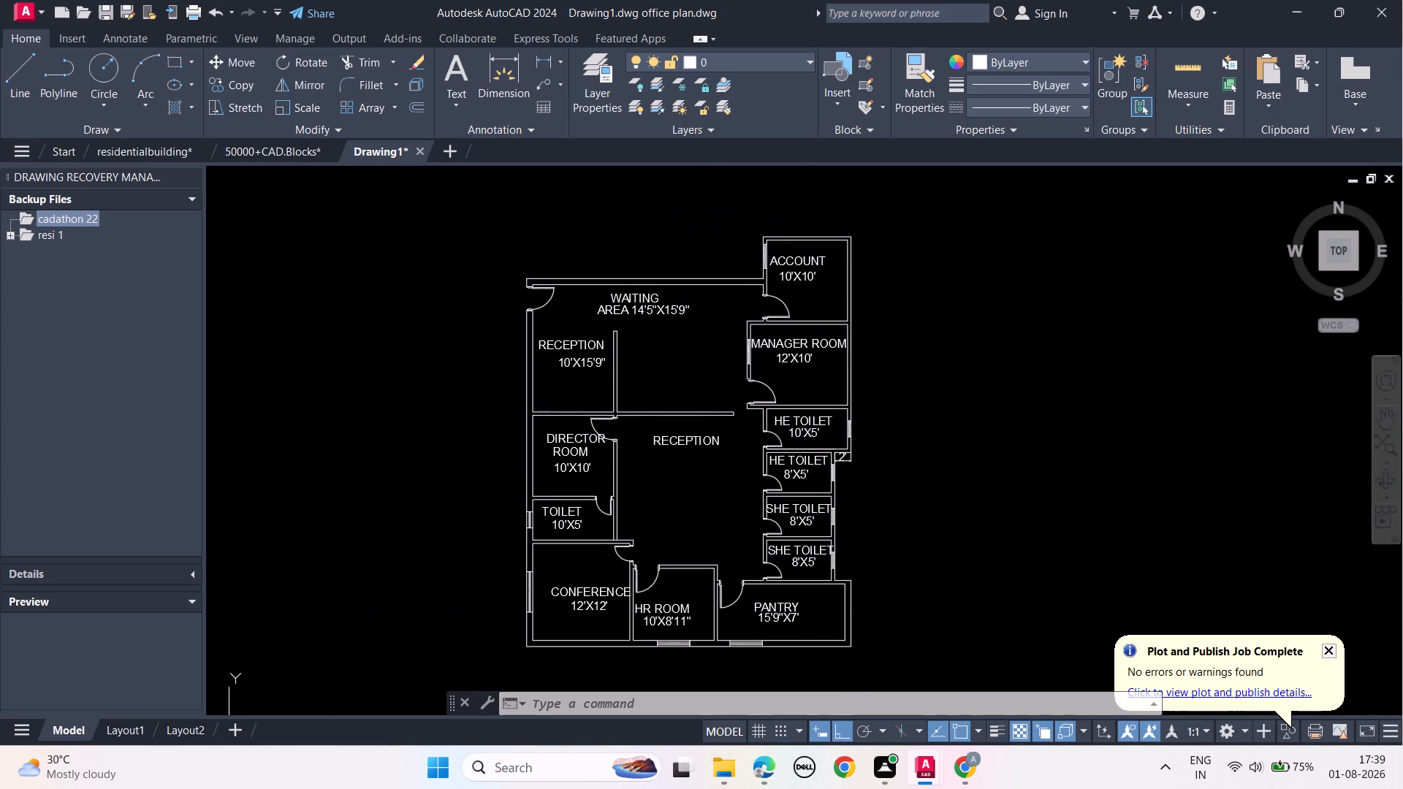
{"action": "middle_click_drag", "start_coordinate": [875, 550], "coordinate": [877, 527]}
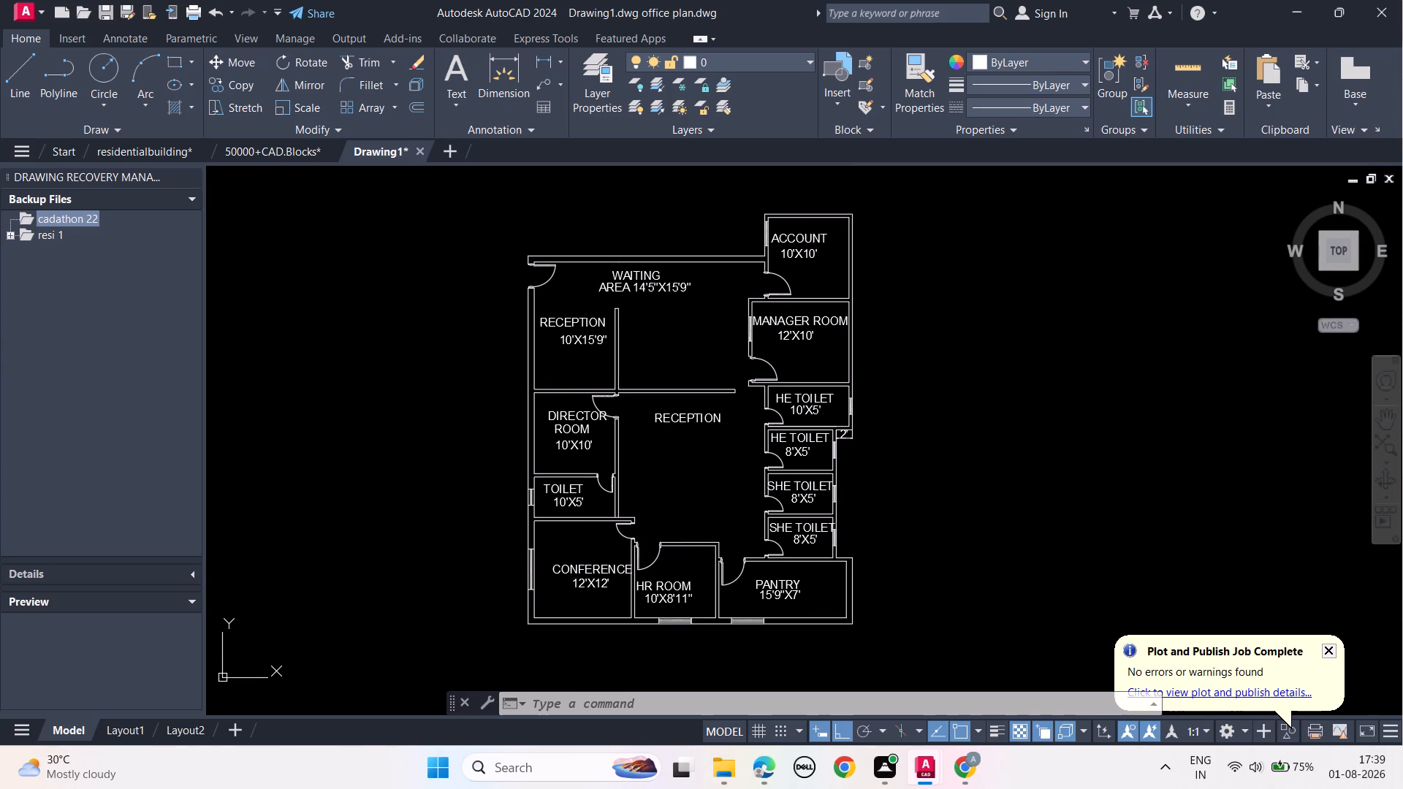
{"action": "scroll", "coordinate": [571, 466], "scroll_direction": "up", "scroll_amount": 1}
{"action": "middle_click_drag", "start_coordinate": [575, 451], "coordinate": [634, 478]}
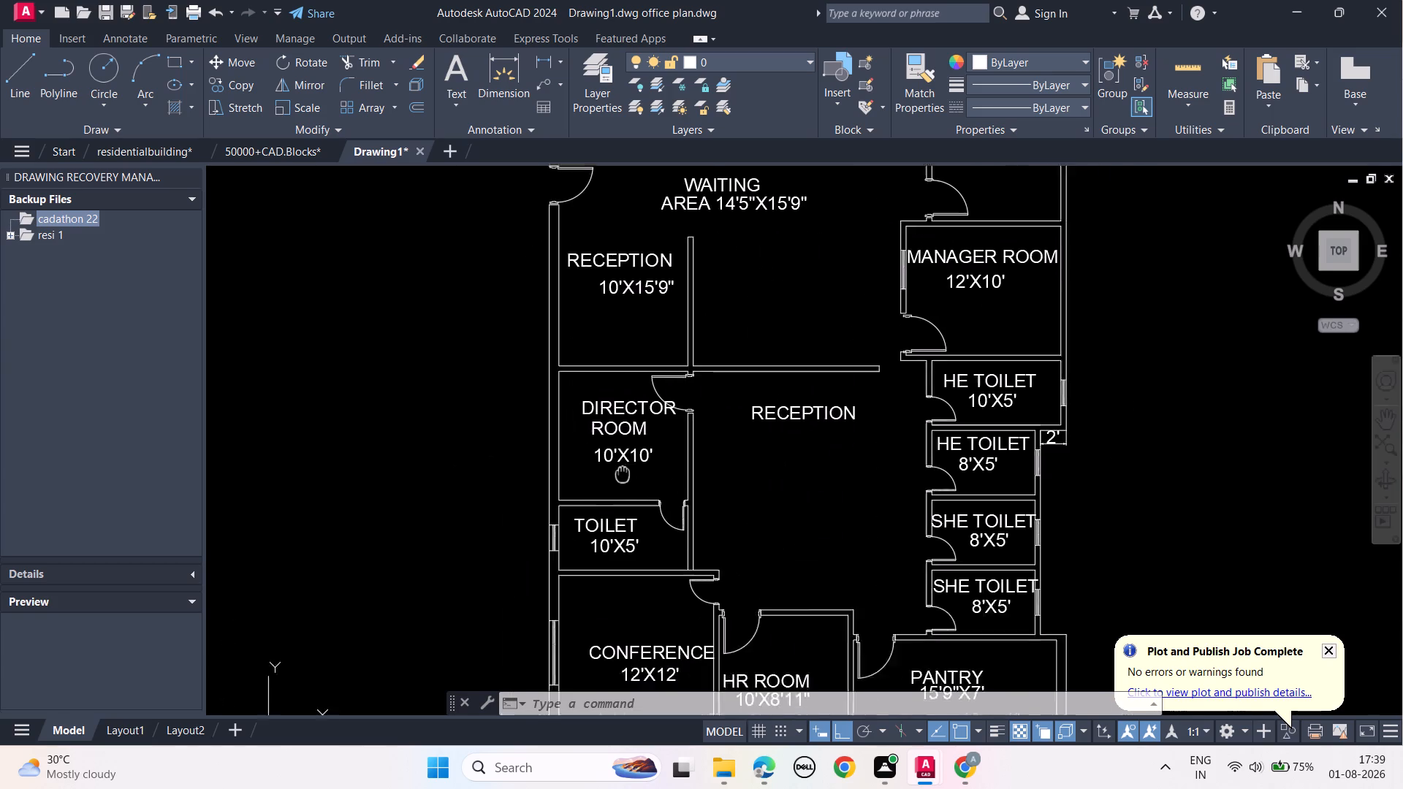
{"action": "middle_click_drag", "start_coordinate": [634, 478], "coordinate": [757, 509]}
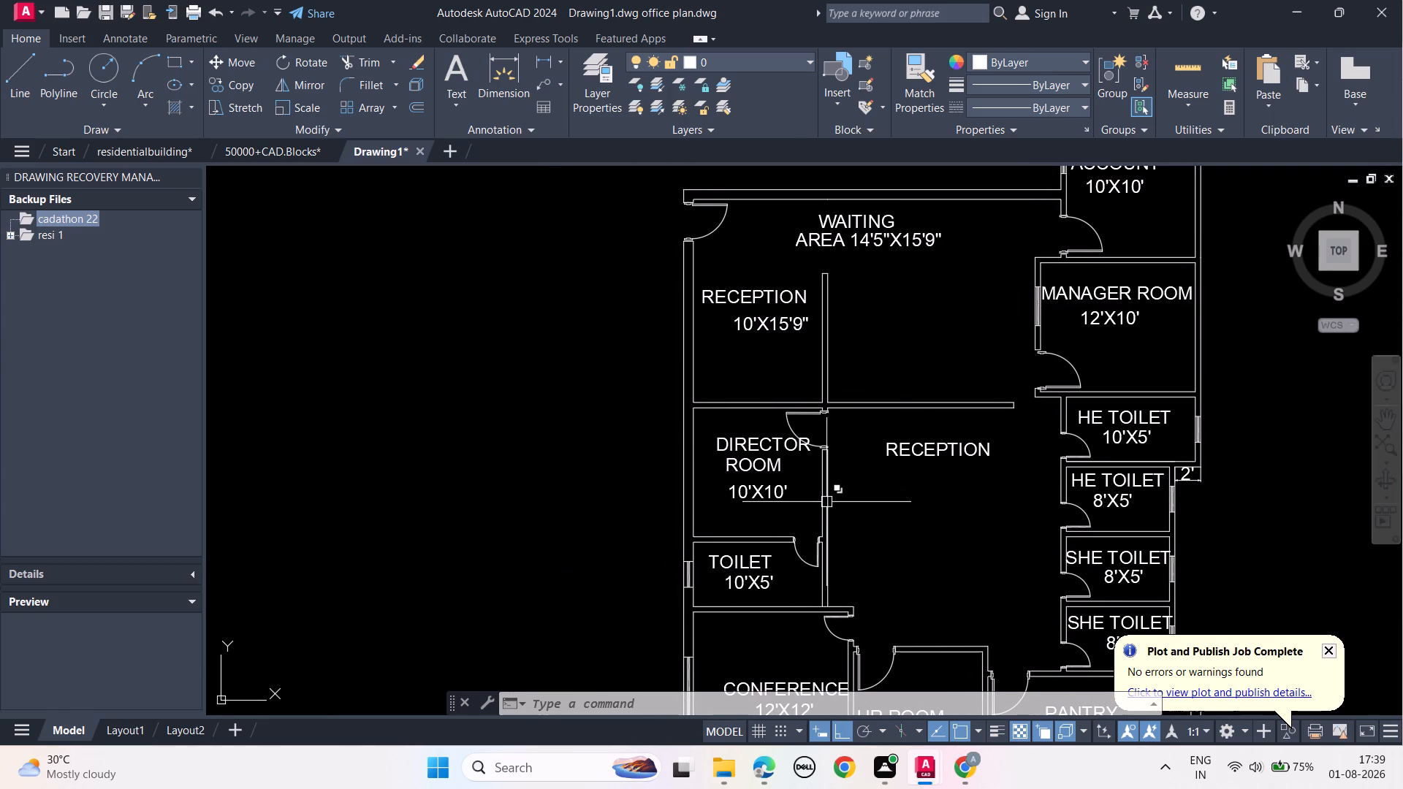
{"action": "scroll", "coordinate": [828, 498], "scroll_direction": "up", "scroll_amount": 1}
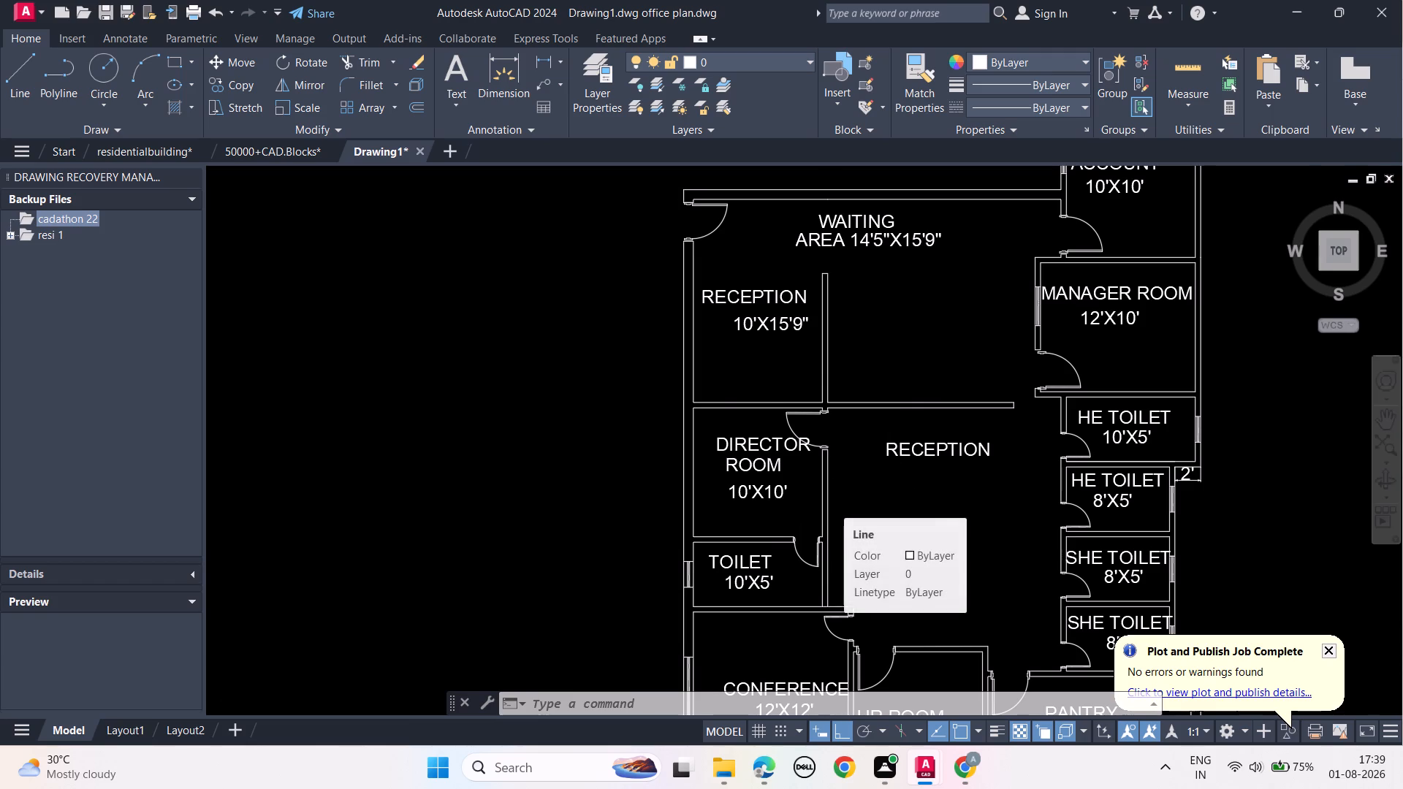
{"action": "scroll", "coordinate": [828, 498], "scroll_direction": "up", "scroll_amount": 1}
{"action": "middle_click_drag", "start_coordinate": [827, 506], "coordinate": [821, 456]}
{"action": "scroll", "coordinate": [819, 456], "scroll_direction": "up", "scroll_amount": 1}
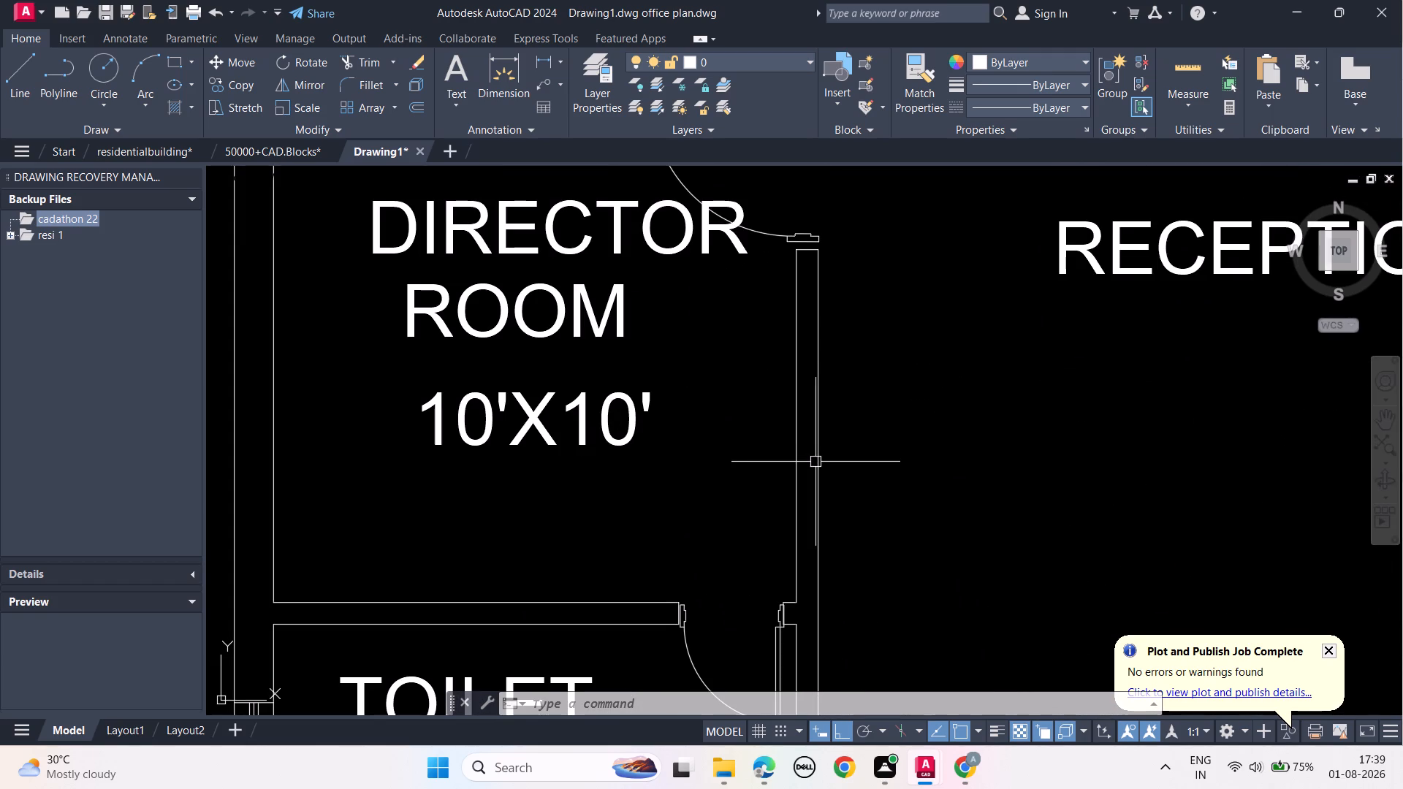
{"action": "type", "text": "L"}
{"action": "key", "text": "space"}
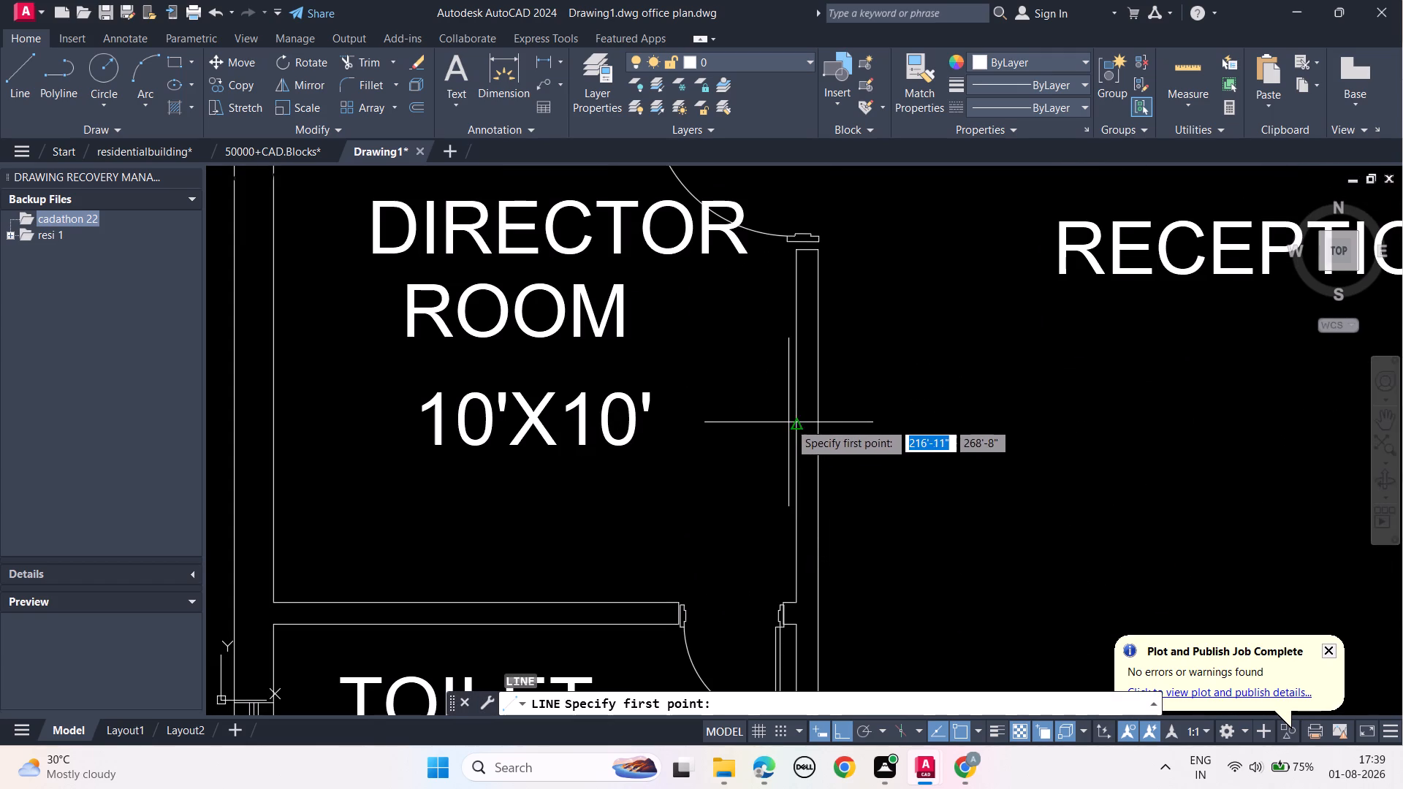
{"action": "left_click", "coordinate": [796, 429]}
{"action": "left_click", "coordinate": [905, 430]}
{"action": "key", "text": "Escape"}
{"action": "key", "text": "Escape"}
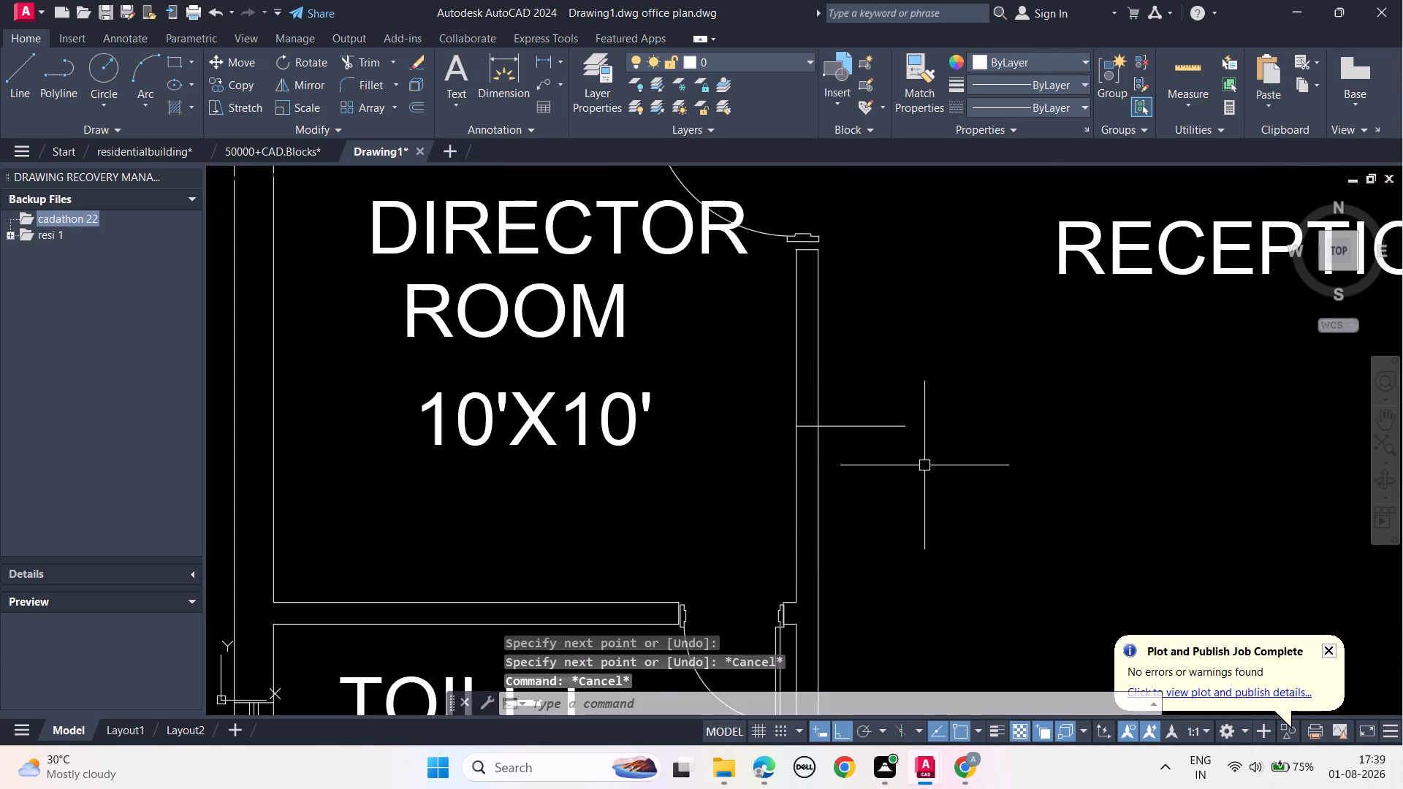
{"action": "key", "text": "Escape"}
{"action": "key", "text": "Escape"}
Trim the part of the horizontal line that extends beyond the Director room's east wall into the central area.
{"action": "type", "text": "TR"}
{"action": "key", "text": "space"}
{"action": "left_click", "coordinate": [881, 427]}
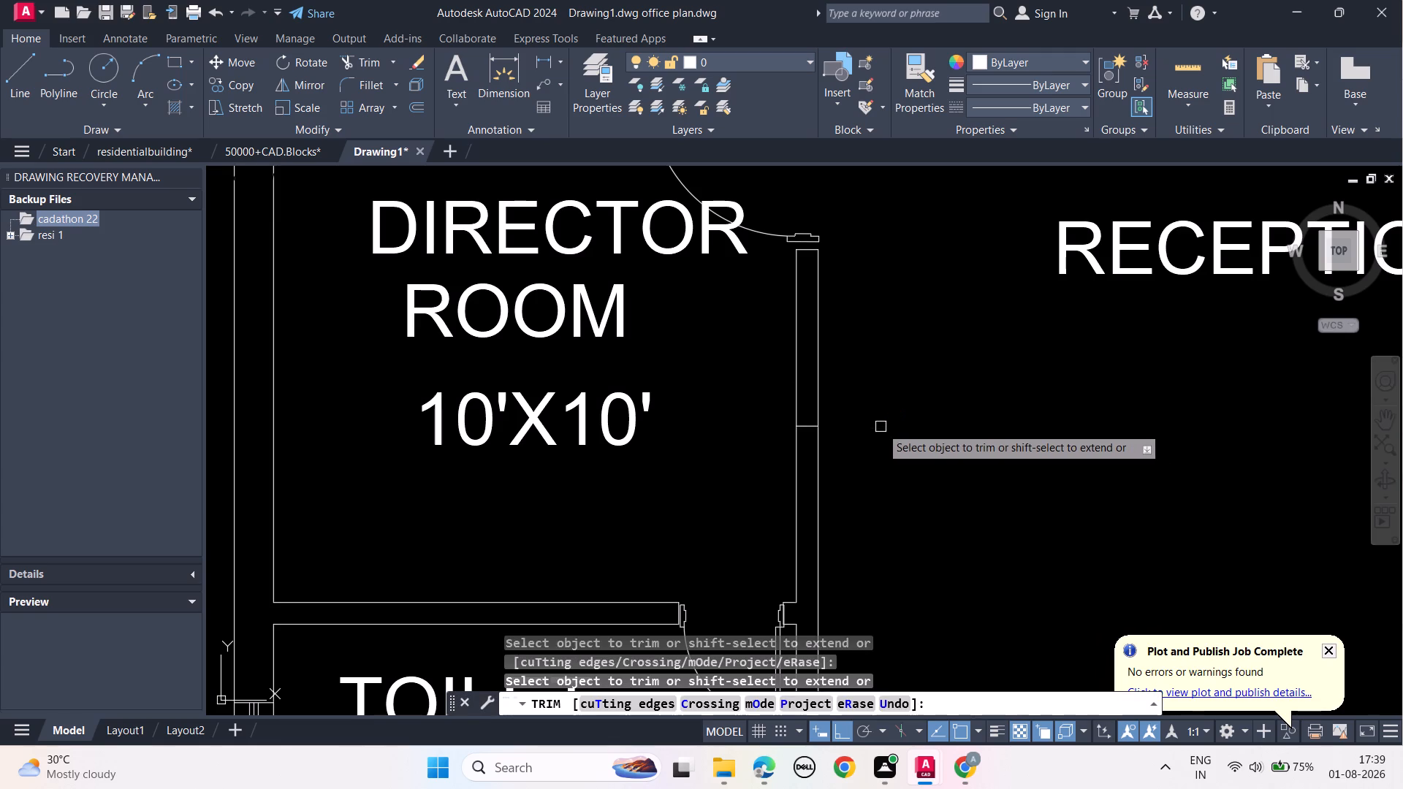
{"action": "key", "text": "Escape"}
{"action": "key", "text": "Escape"}
{"action": "key", "text": "Escape"}
Offset the short horizontal line in the Director room's east wall 2' to the north and 2' to the south.
{"action": "left_click", "coordinate": [809, 426]}
{"action": "type", "text": "OFF"}
{"action": "left_click", "coordinate": [850, 460]}
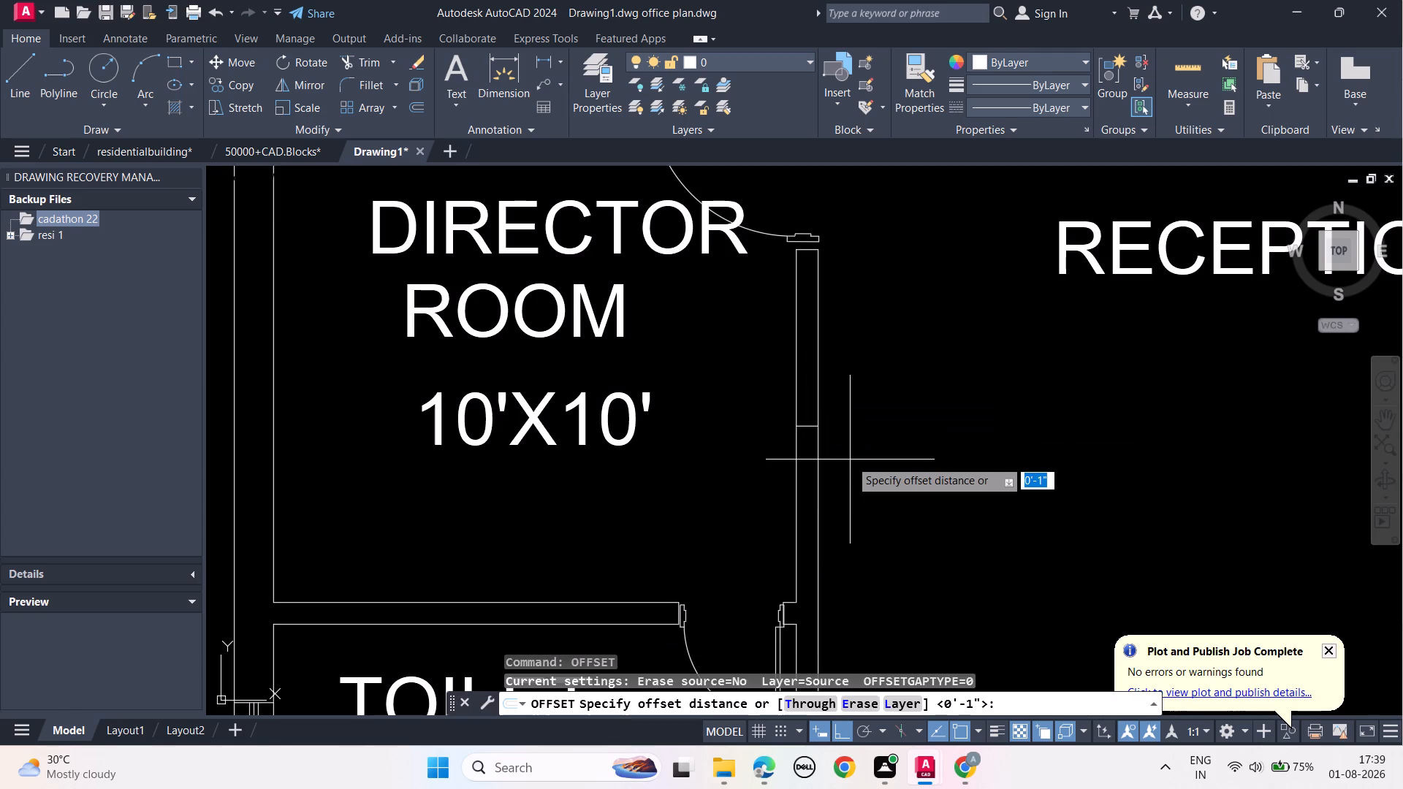
{"action": "type", "text": "2'"}
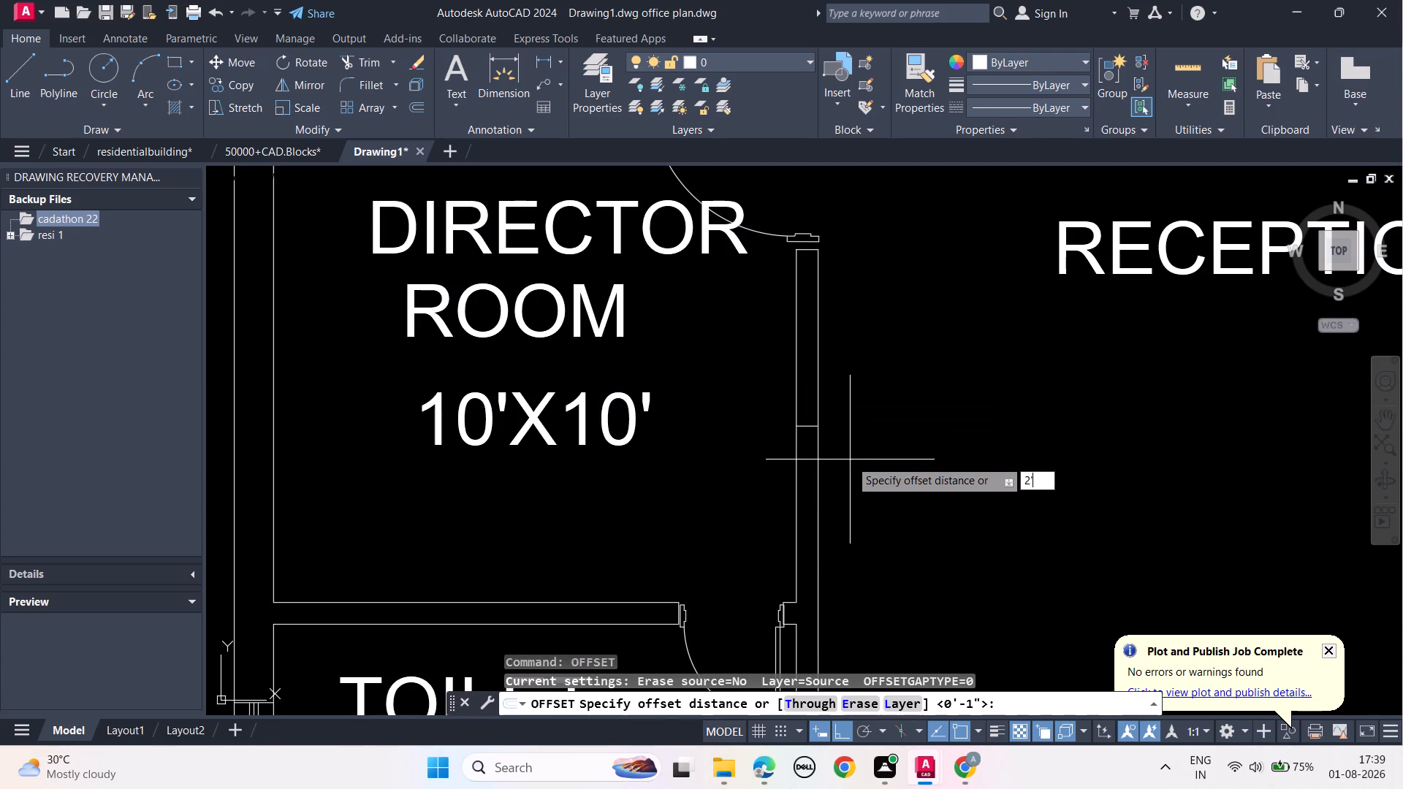
{"action": "key", "text": "Return"}
{"action": "left_click", "coordinate": [852, 359]}
{"action": "left_click", "coordinate": [808, 424]}
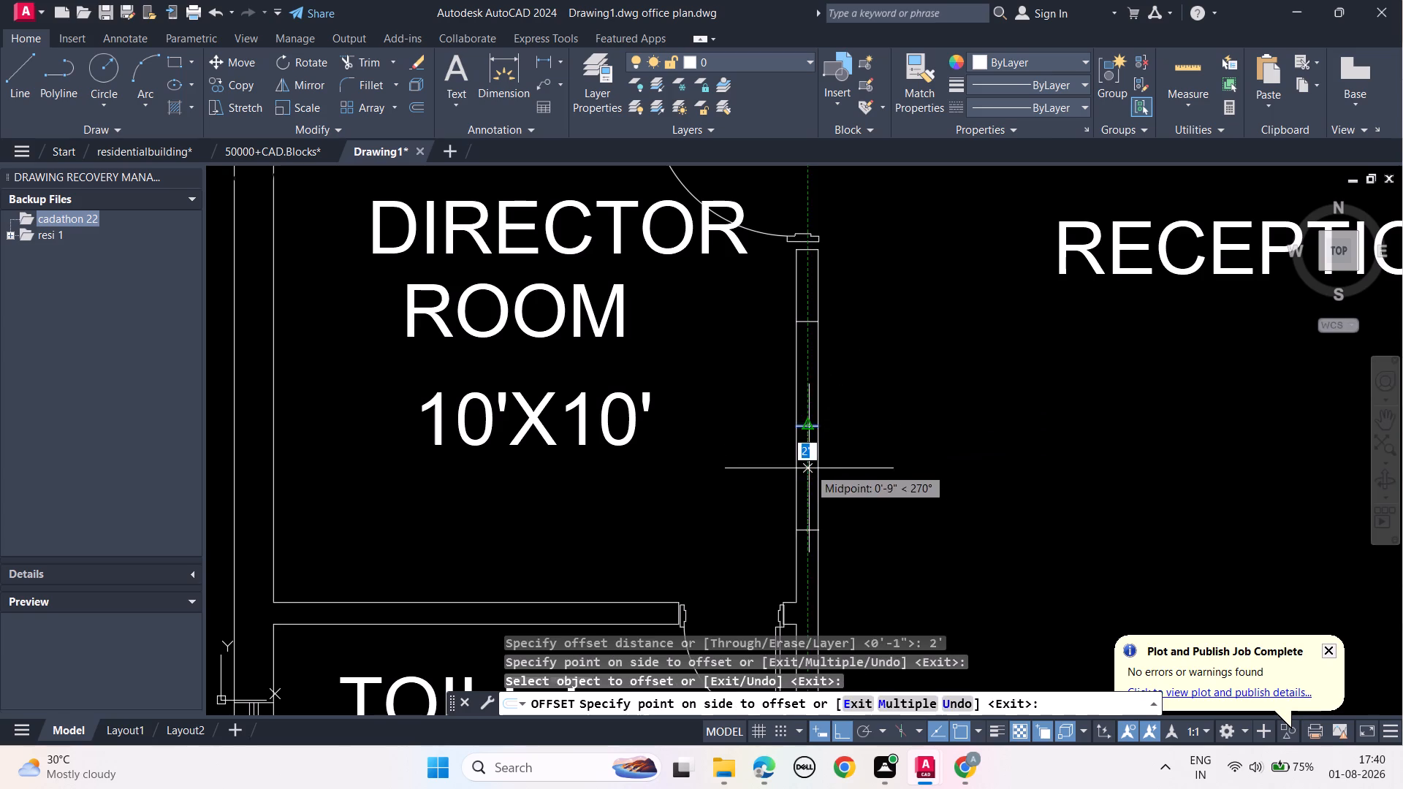
{"action": "left_click", "coordinate": [809, 469]}
{"action": "key", "text": "Escape"}
{"action": "key", "text": "Escape"}
Delete the original middle line between the two offset lines in the Director room's east wall.
{"action": "left_click", "coordinate": [809, 429]}
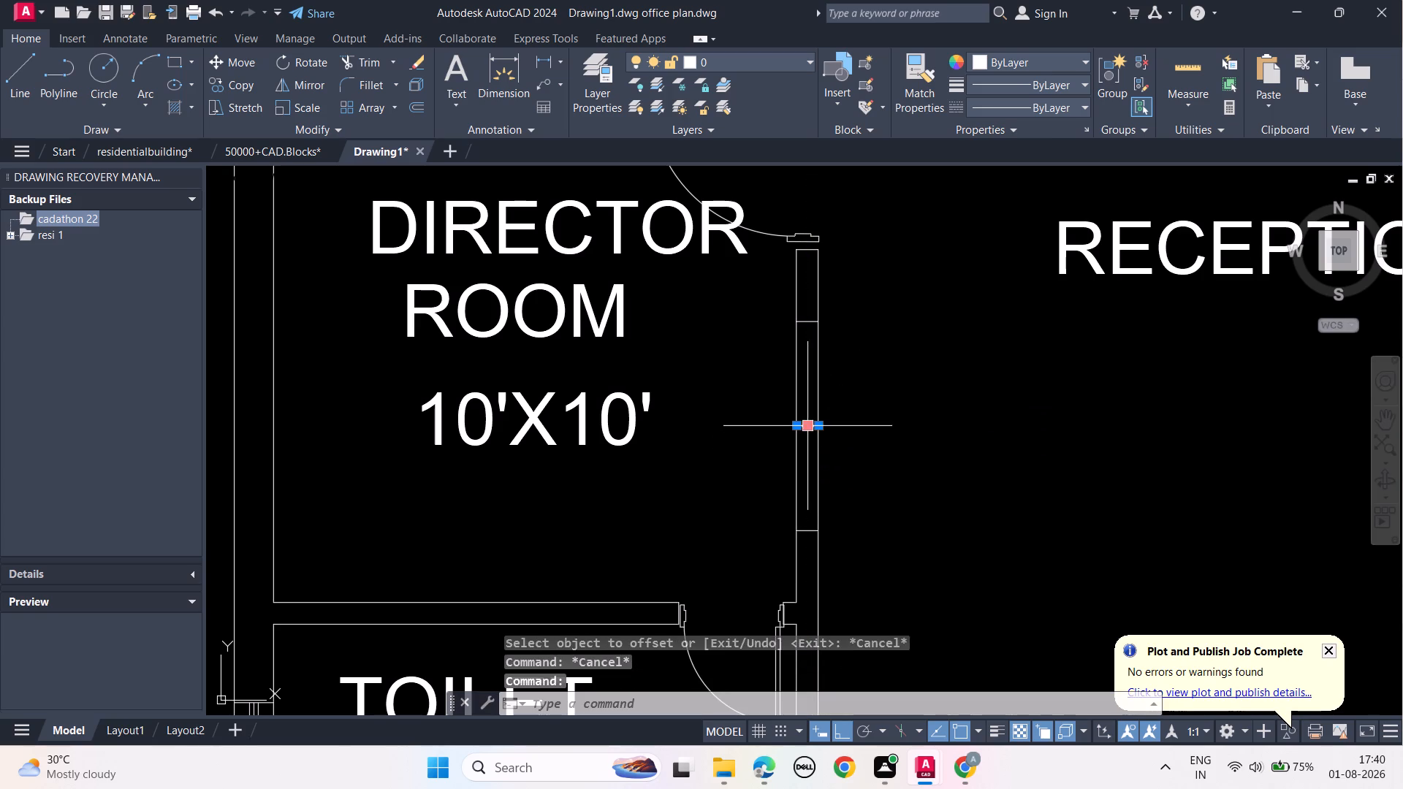
{"action": "key", "text": "Delete"}
Draw a vertical line joining the midpoints of the two short lines in the Director room's east wall.
{"action": "type", "text": "L"}
{"action": "key", "text": "space"}
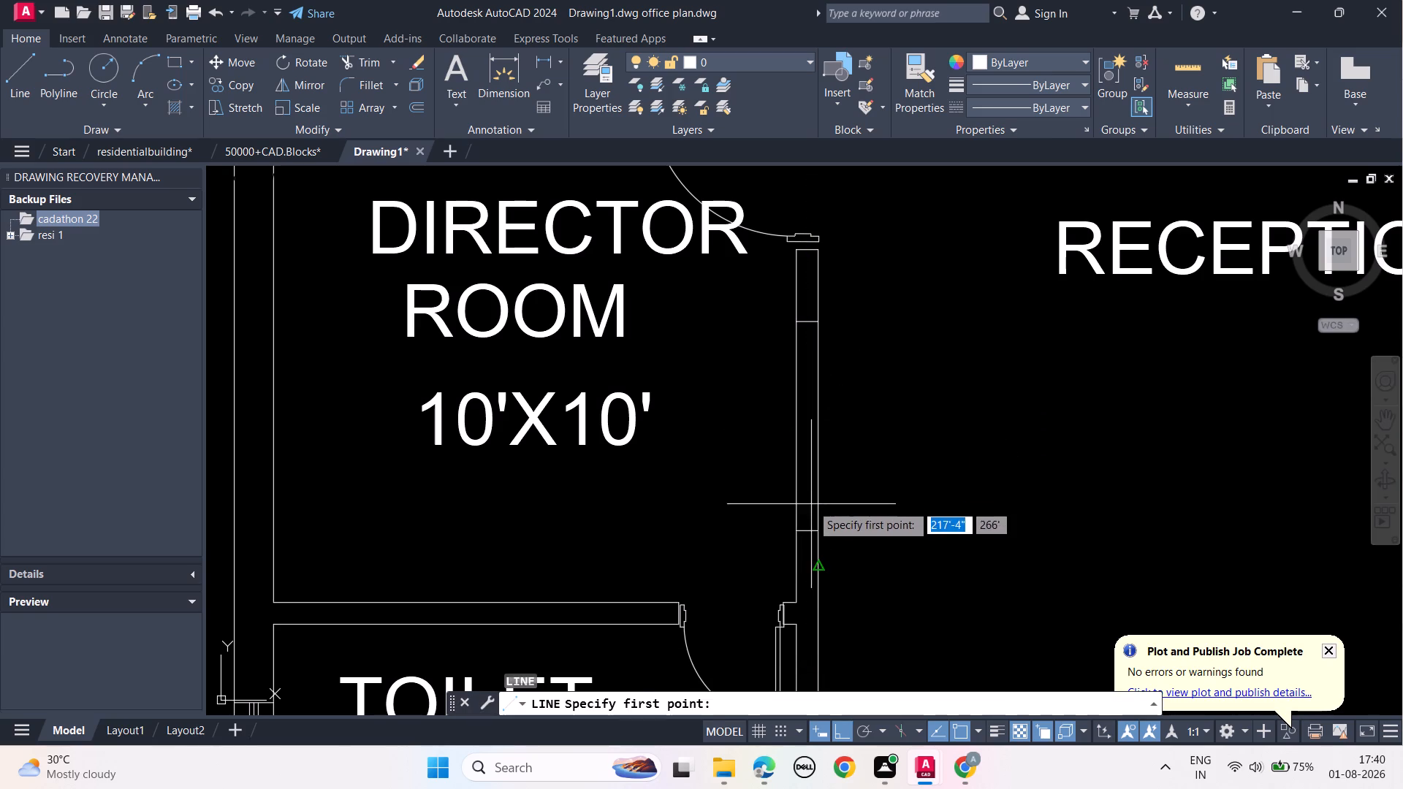
{"action": "left_click", "coordinate": [810, 529]}
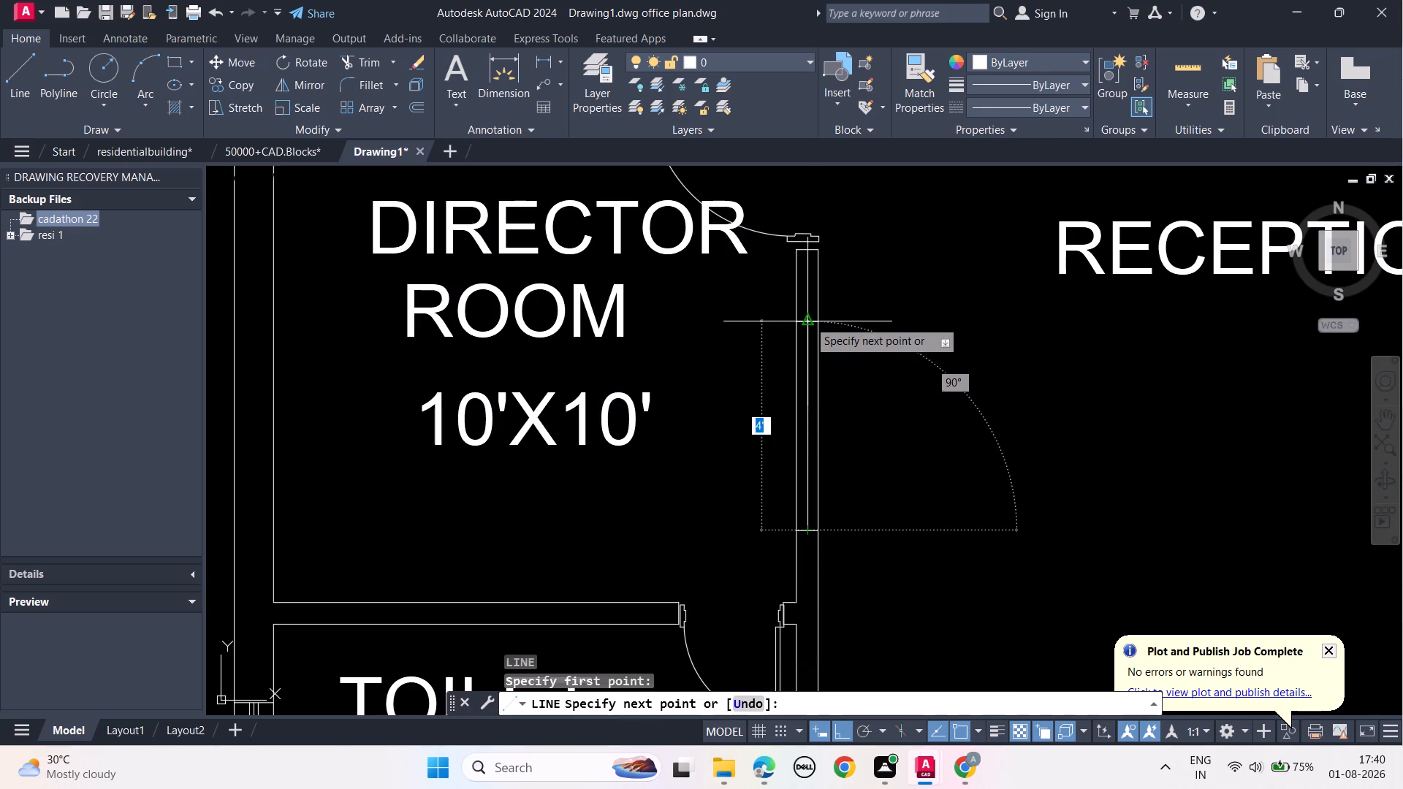
{"action": "left_click", "coordinate": [808, 320]}
{"action": "key", "text": "Escape"}
{"action": "key", "text": "Escape"}
{"action": "key", "text": "Escape"}
{"action": "key", "text": "Escape"}
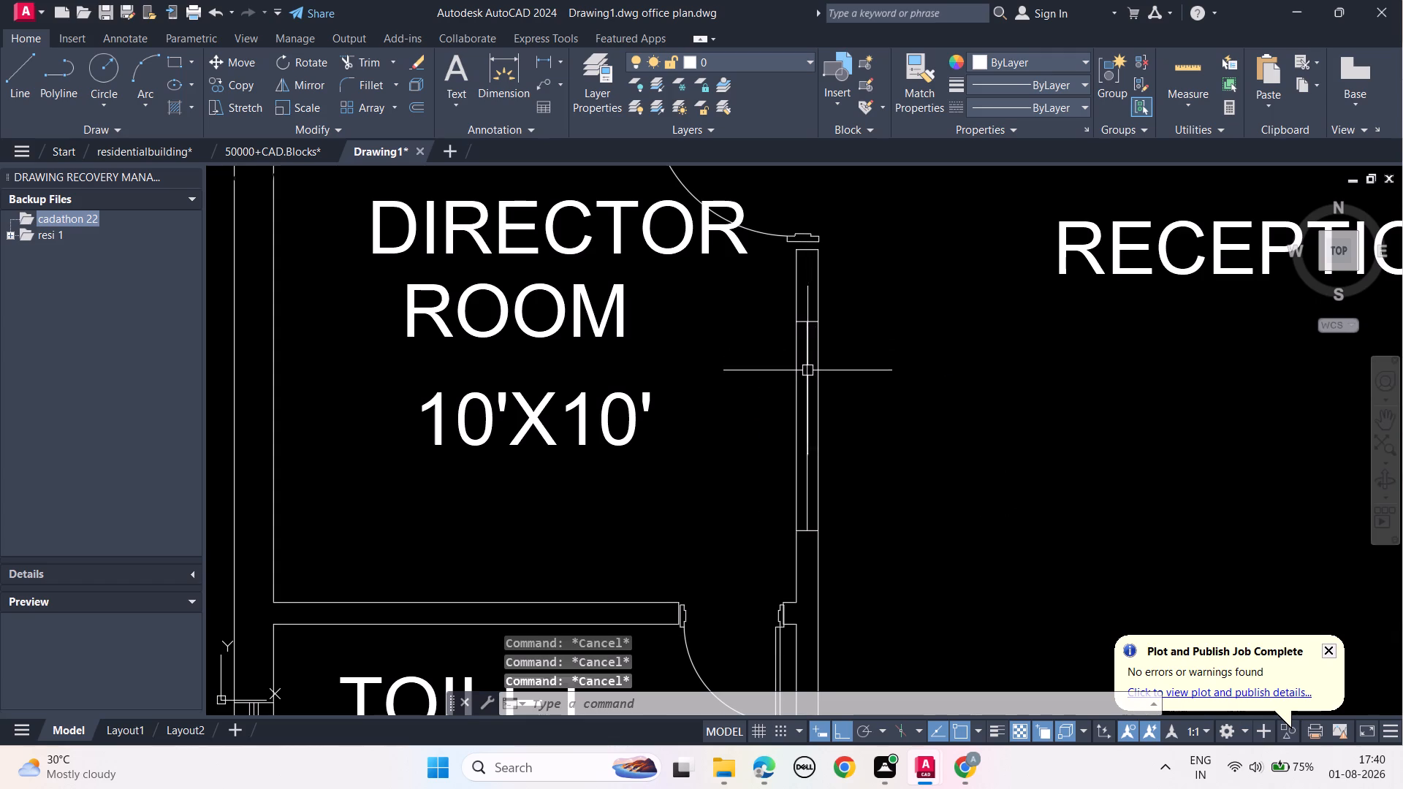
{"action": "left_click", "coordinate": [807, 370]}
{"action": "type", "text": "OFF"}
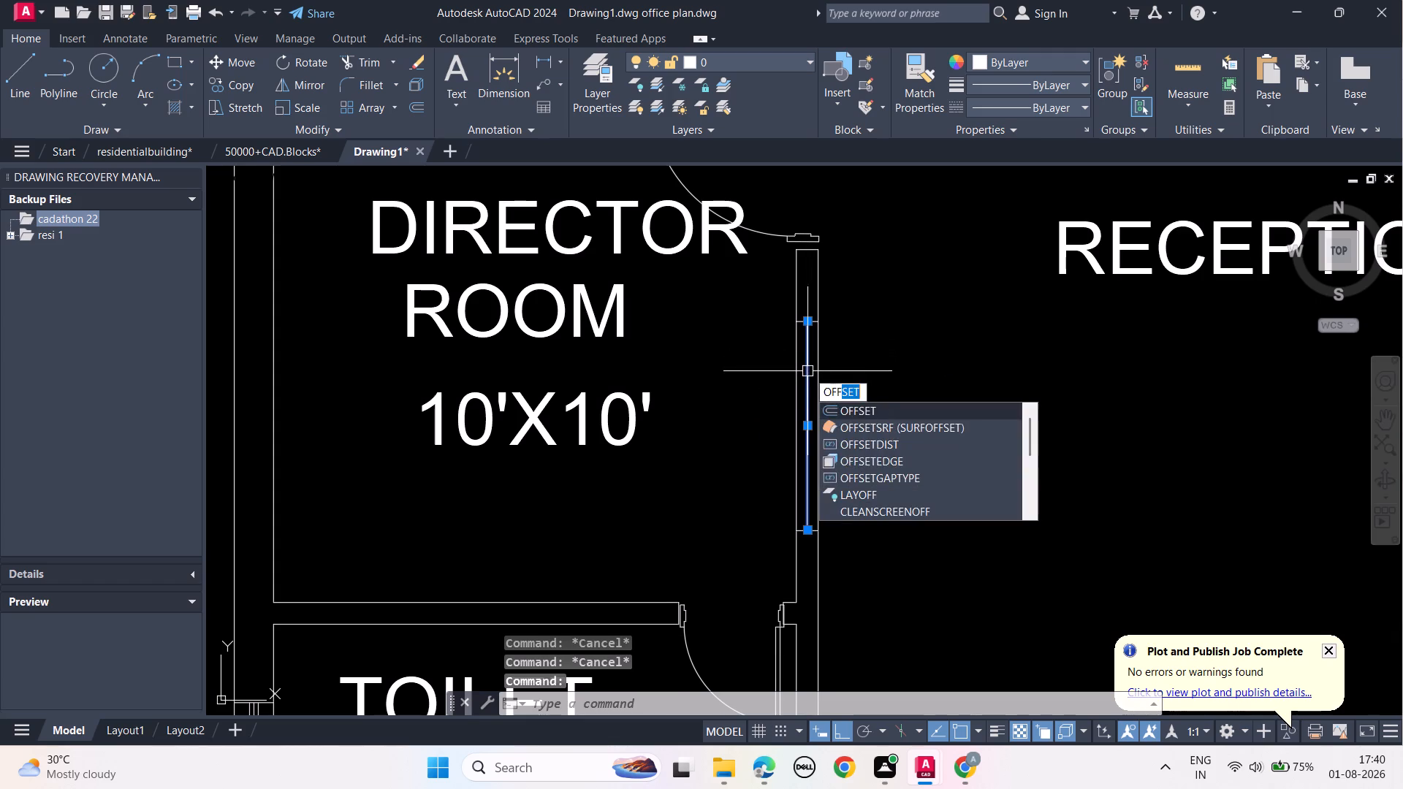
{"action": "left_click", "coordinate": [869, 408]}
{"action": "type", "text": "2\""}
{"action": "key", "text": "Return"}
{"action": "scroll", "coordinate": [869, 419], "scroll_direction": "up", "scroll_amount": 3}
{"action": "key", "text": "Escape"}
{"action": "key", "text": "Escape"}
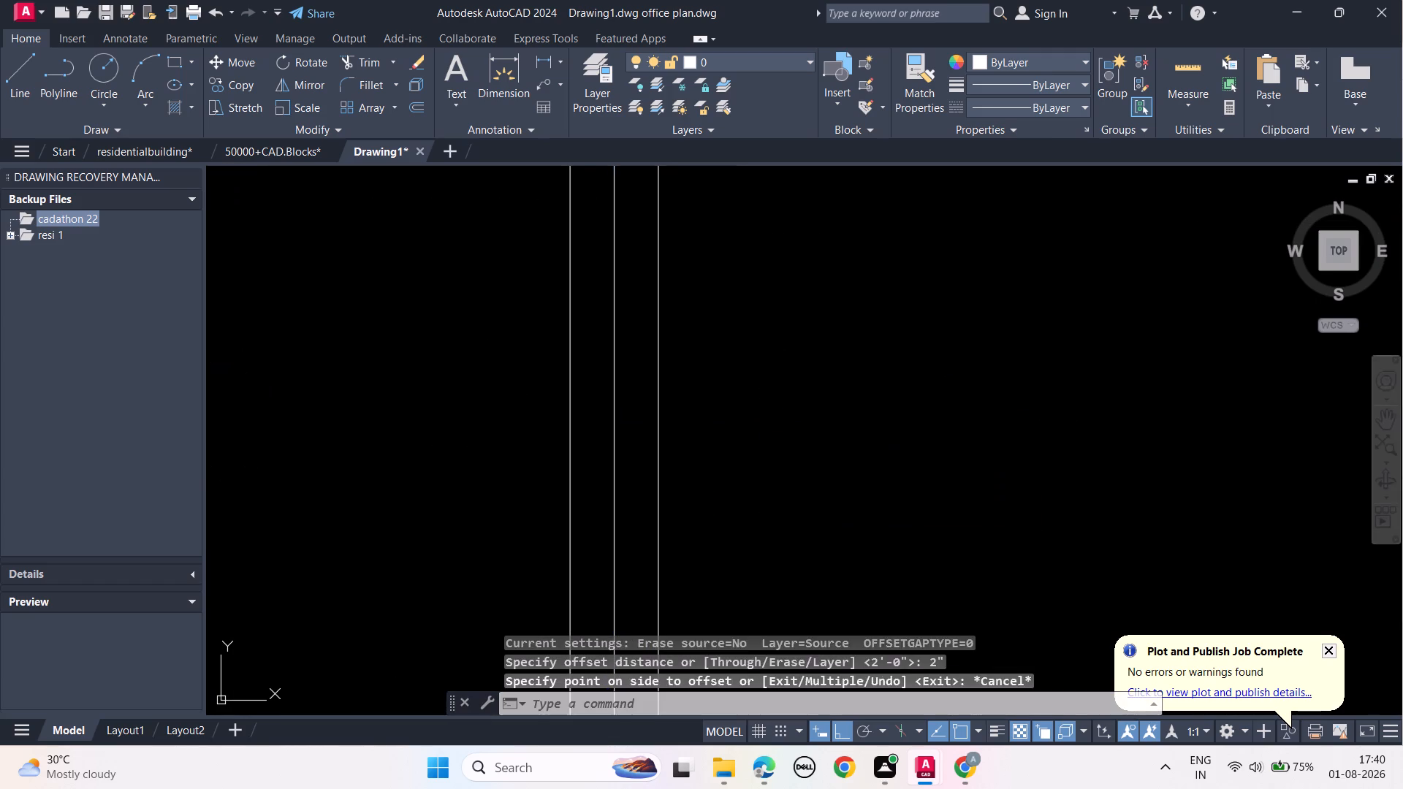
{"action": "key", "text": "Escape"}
Offset the vertical window line in the Director room's east wall 1" to the west and 1" to the east.
{"action": "left_click", "coordinate": [613, 490]}
{"action": "type", "text": "OFF"}
{"action": "left_click", "coordinate": [681, 530]}
{"action": "type", "text": "1\""}
{"action": "key", "text": "Return"}
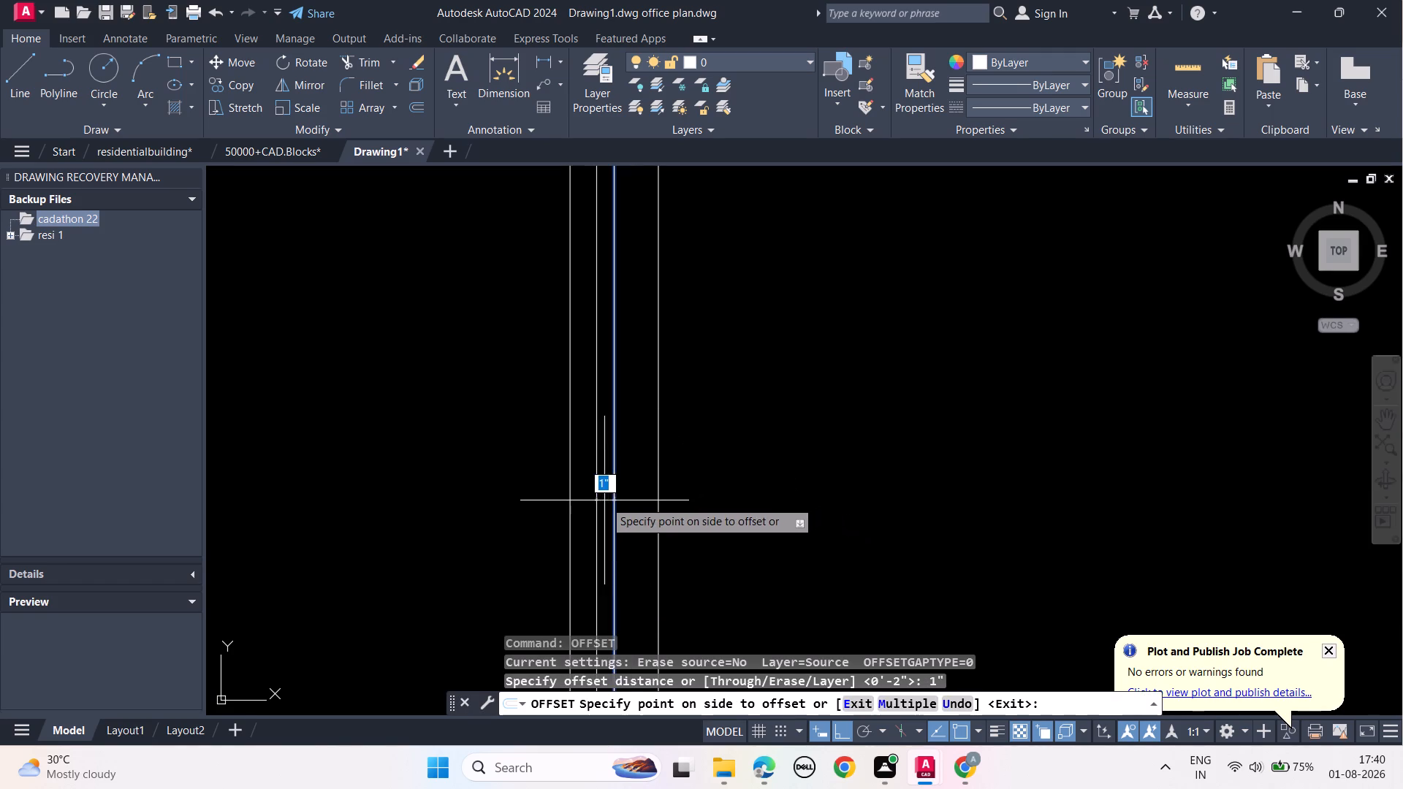
{"action": "left_click", "coordinate": [604, 500]}
{"action": "left_click", "coordinate": [611, 487]}
{"action": "left_click", "coordinate": [627, 473]}
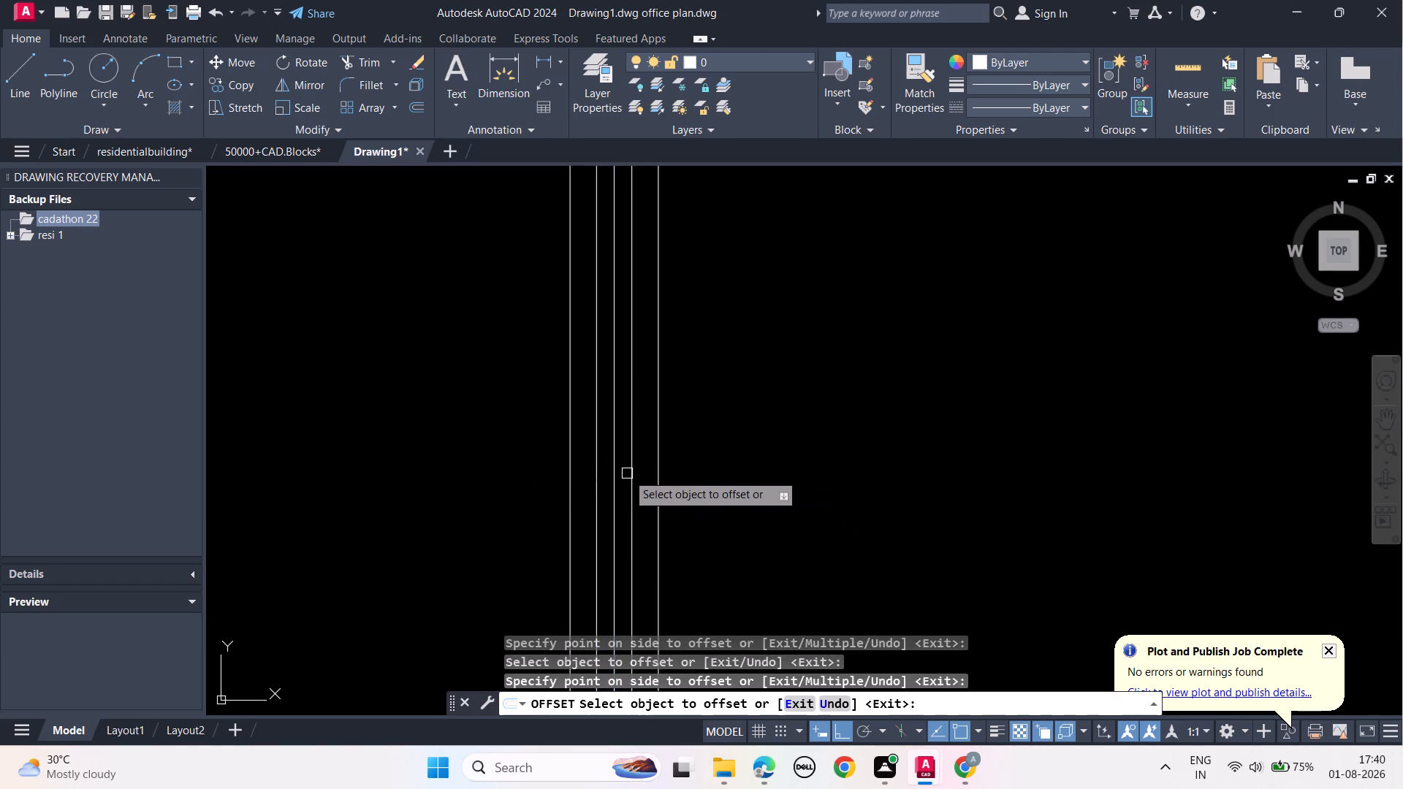
{"action": "key", "text": "Escape"}
{"action": "key", "text": "Escape"}
{"action": "key", "text": "Escape"}
{"action": "key", "text": "Escape"}
{"action": "key", "text": "Escape"}
Save the drawing with the new Director room window.
{"action": "scroll", "coordinate": [628, 475], "scroll_direction": "down", "scroll_amount": 3}
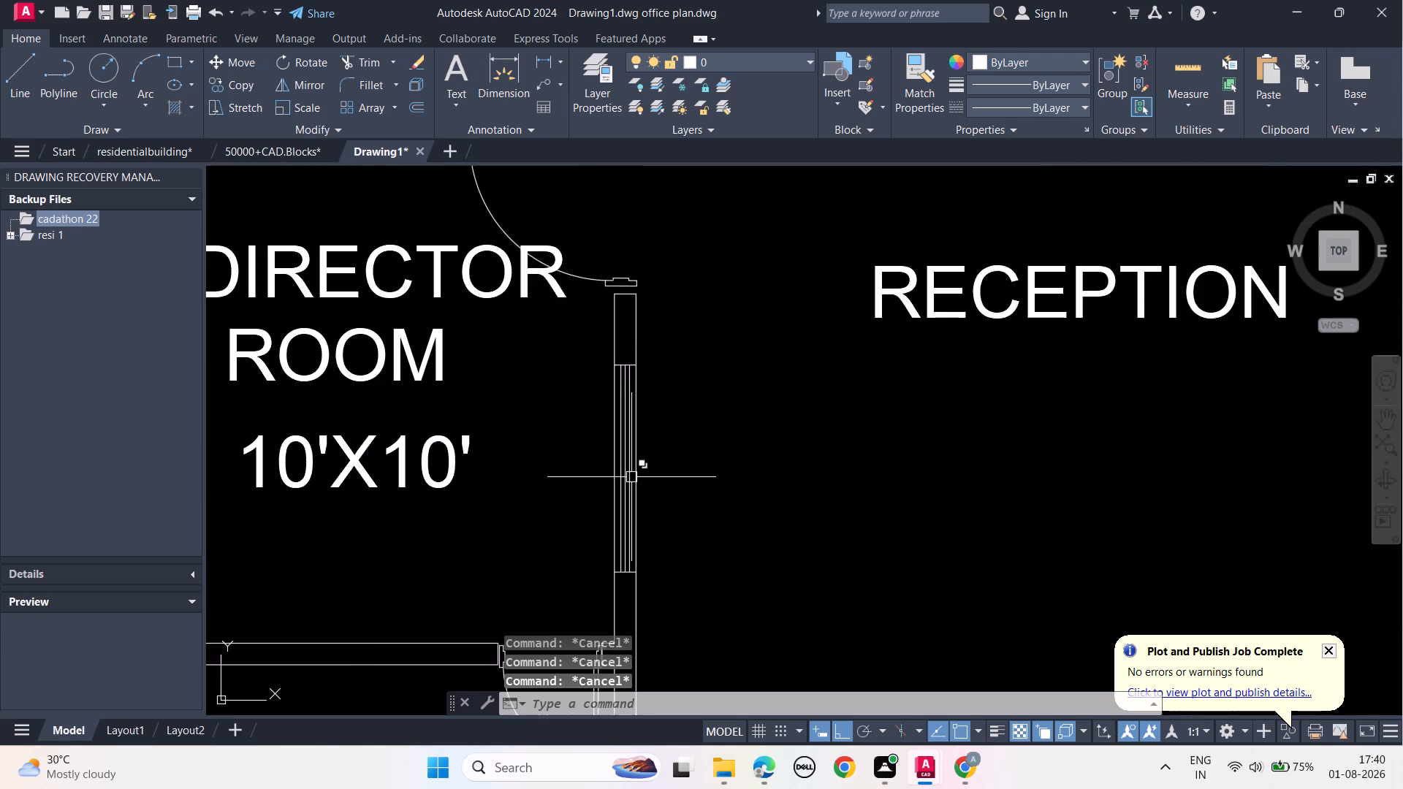
{"action": "scroll", "coordinate": [631, 477], "scroll_direction": "down", "scroll_amount": 1}
{"action": "middle_click_drag", "start_coordinate": [707, 498], "coordinate": [737, 451]}
{"action": "scroll", "coordinate": [737, 450], "scroll_direction": "down", "scroll_amount": 1}
{"action": "middle_click_drag", "start_coordinate": [749, 470], "coordinate": [748, 446]}
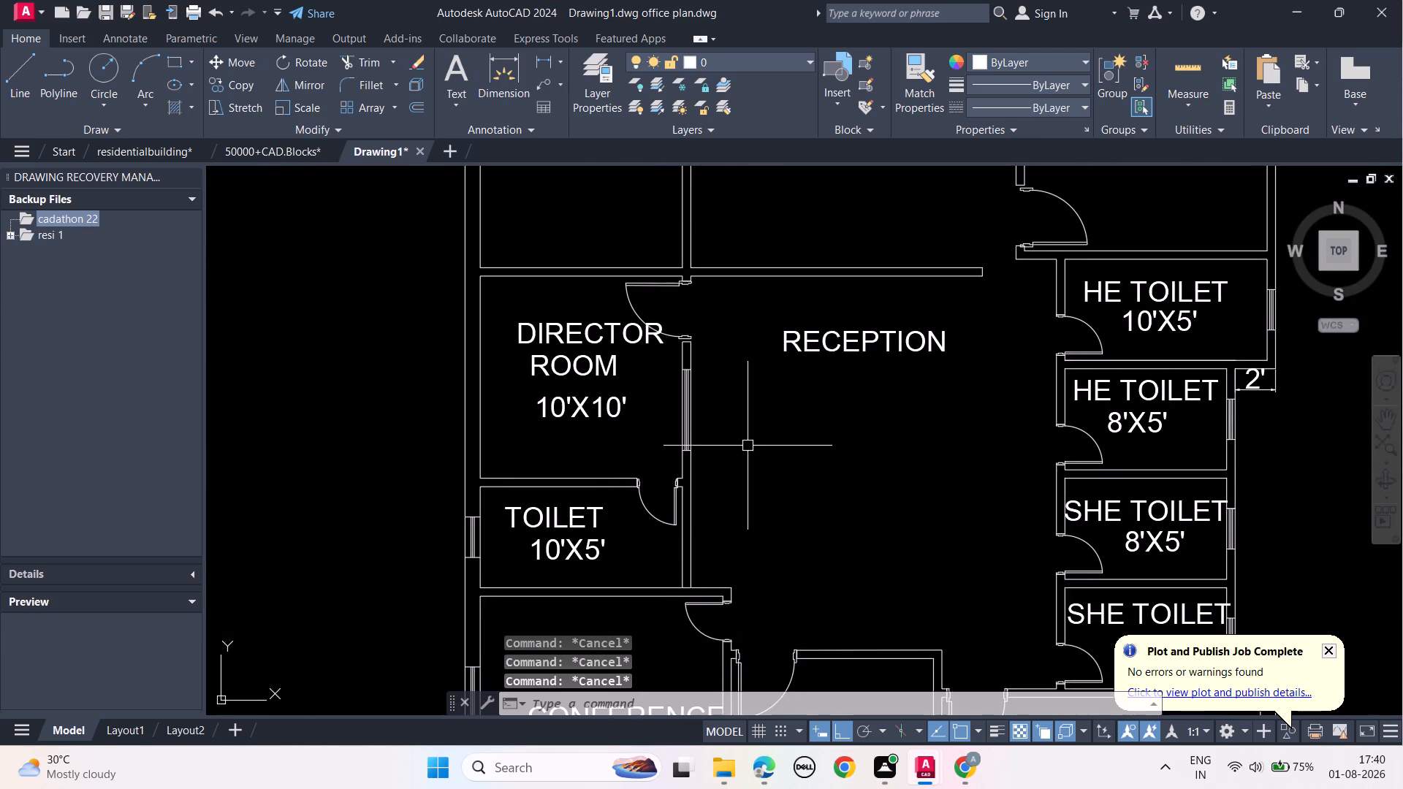
{"action": "scroll", "coordinate": [748, 446], "scroll_direction": "down", "scroll_amount": 2}
{"action": "middle_click_drag", "start_coordinate": [761, 451], "coordinate": [687, 474]}
{"action": "key", "text": "Escape"}
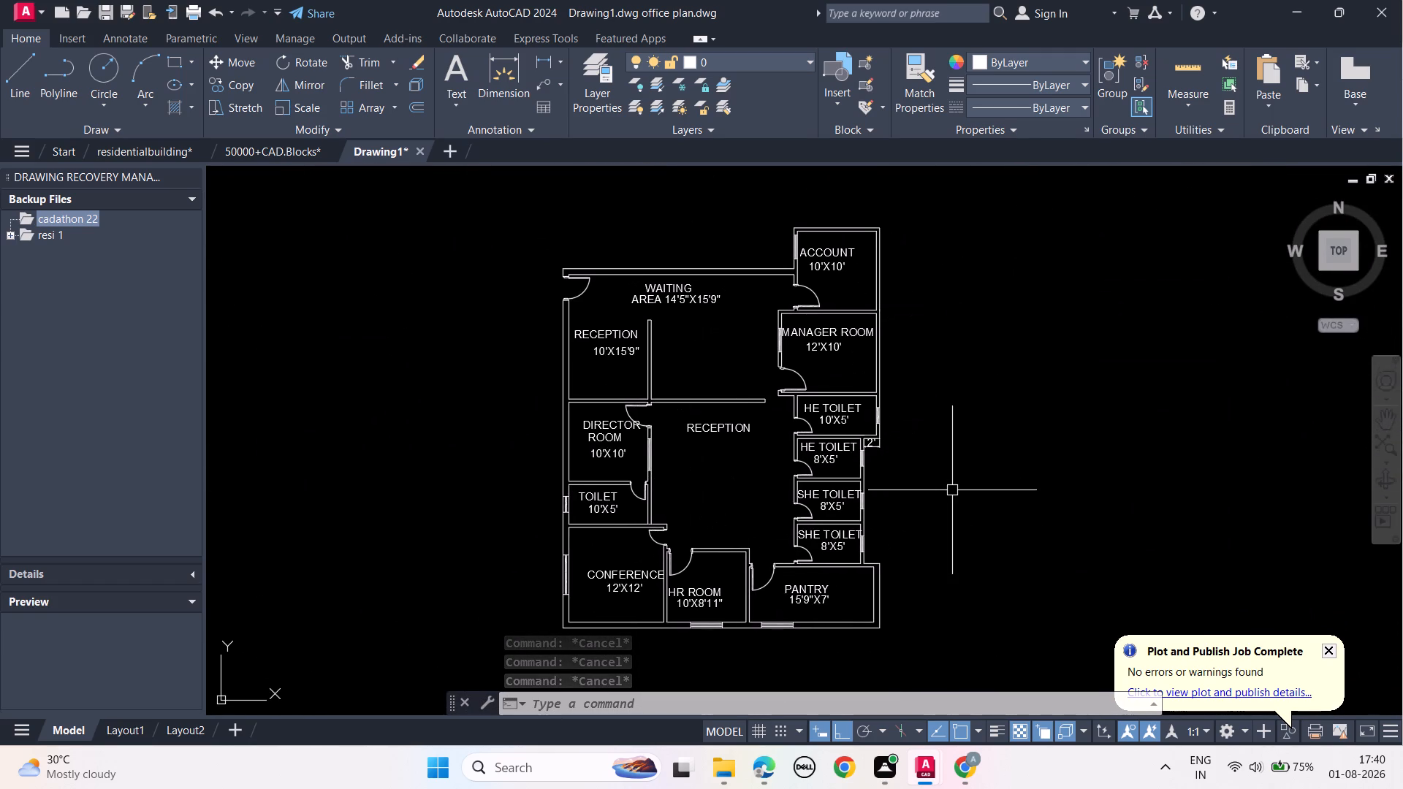
{"action": "key", "text": "ctrl+s"}
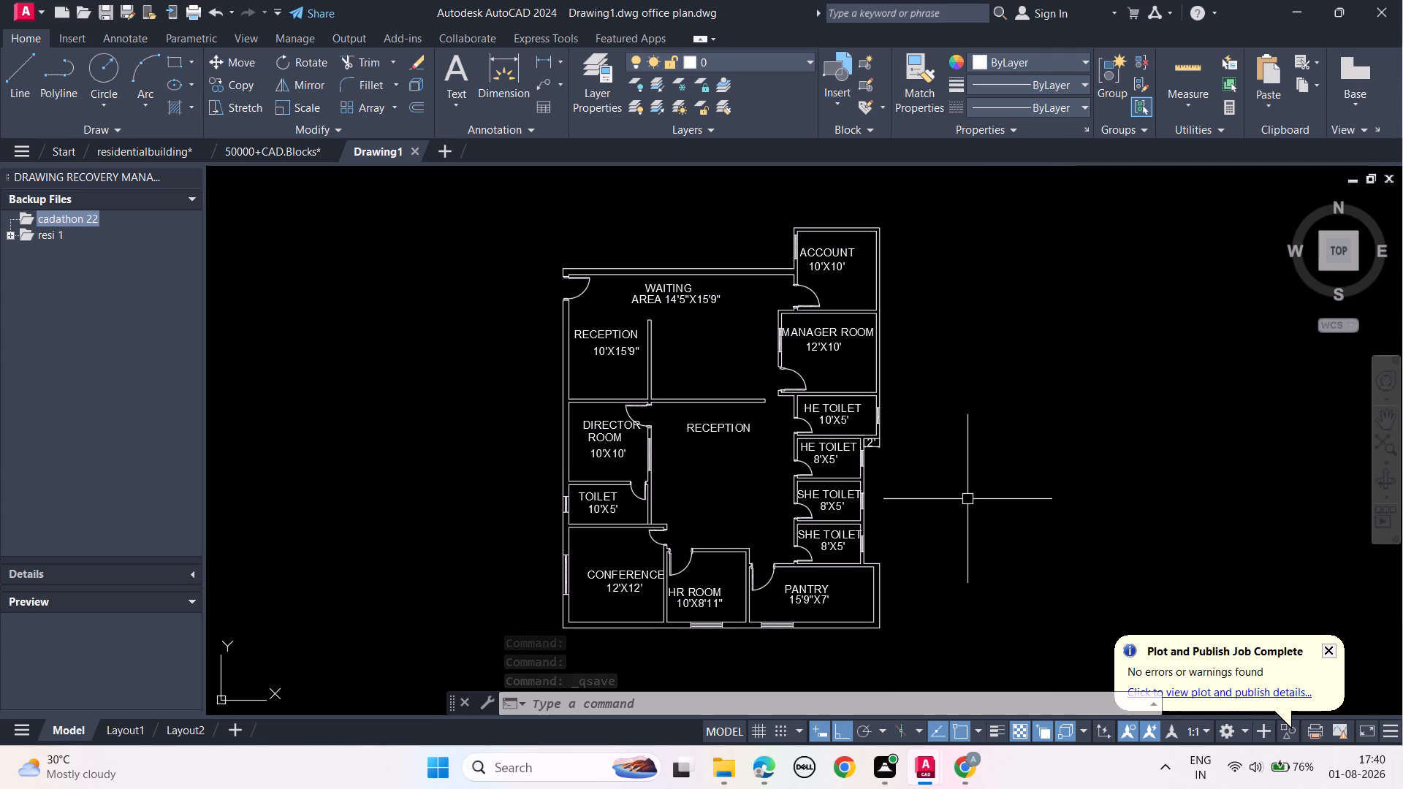
Change the RECEPTION label in the large central area east of the Director room to WORKING AREA.
{"action": "scroll", "coordinate": [739, 484], "scroll_direction": "up", "scroll_amount": 1}
{"action": "middle_click_drag", "start_coordinate": [733, 490], "coordinate": [737, 451]}
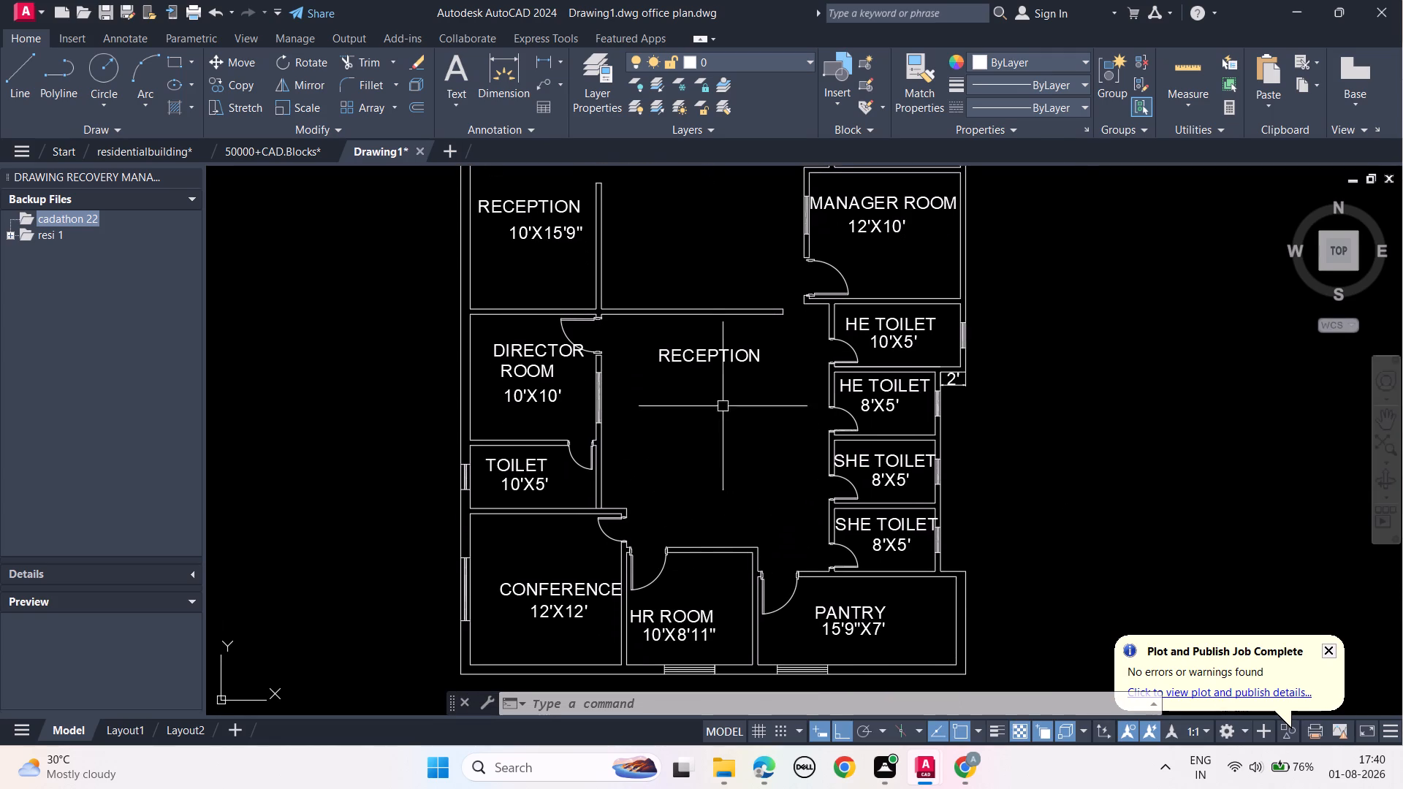
{"action": "middle_click_drag", "start_coordinate": [723, 397], "coordinate": [742, 543]}
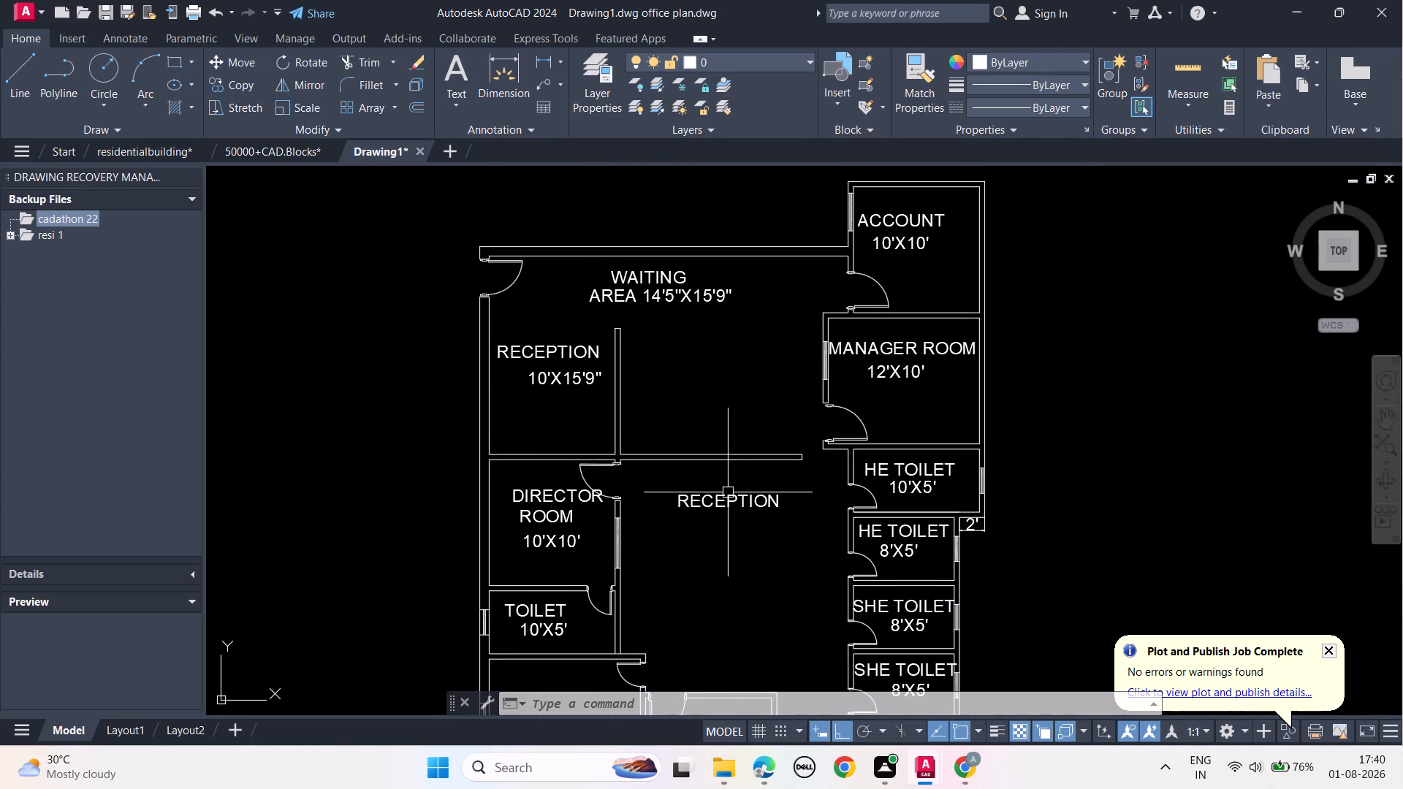
{"action": "double_click", "coordinate": [720, 500]}
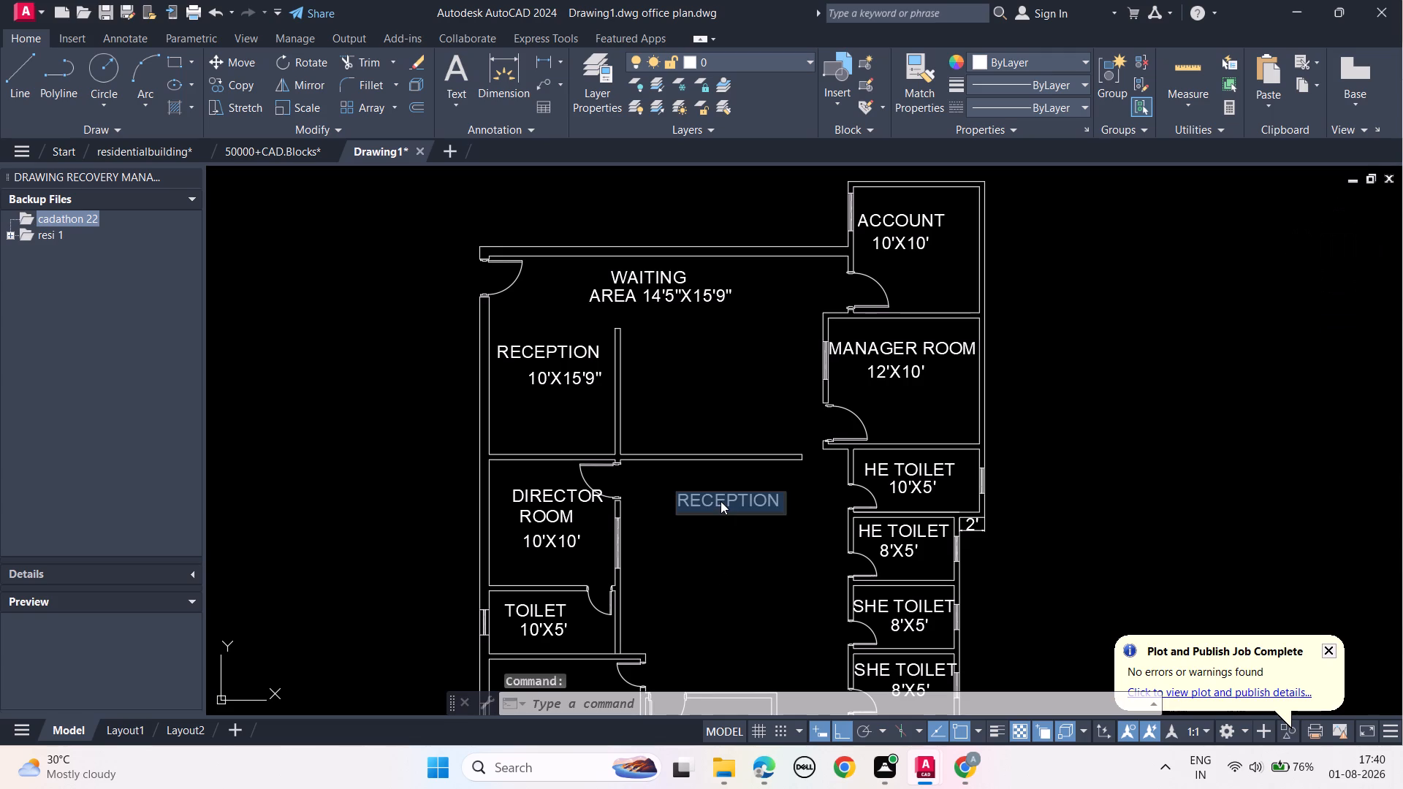
{"action": "key", "text": "w"}
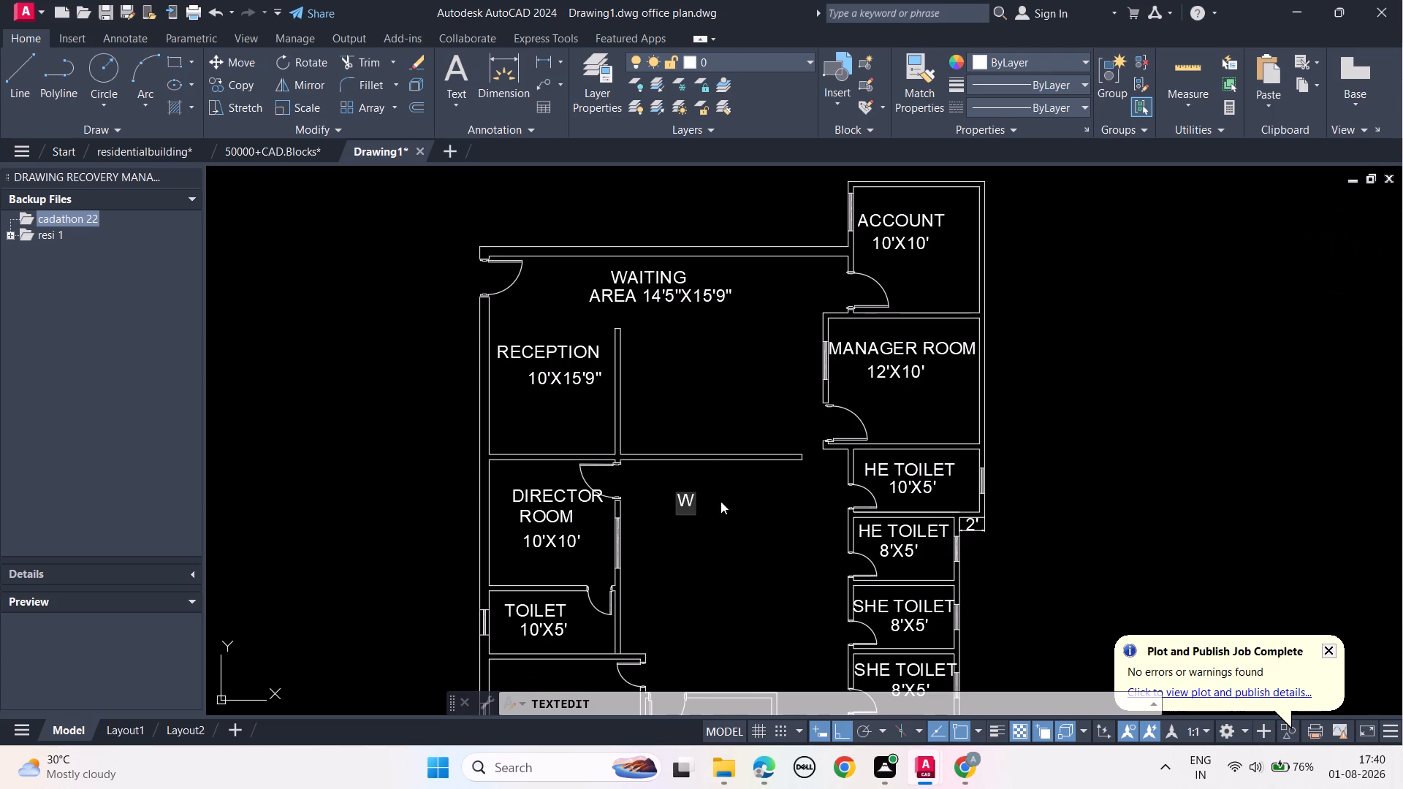
{"action": "type", "text": "OR"}
{"action": "type", "text": "KING"}
{"action": "key", "text": "space"}
{"action": "type", "text": "AREA"}
{"action": "key", "text": "Return"}
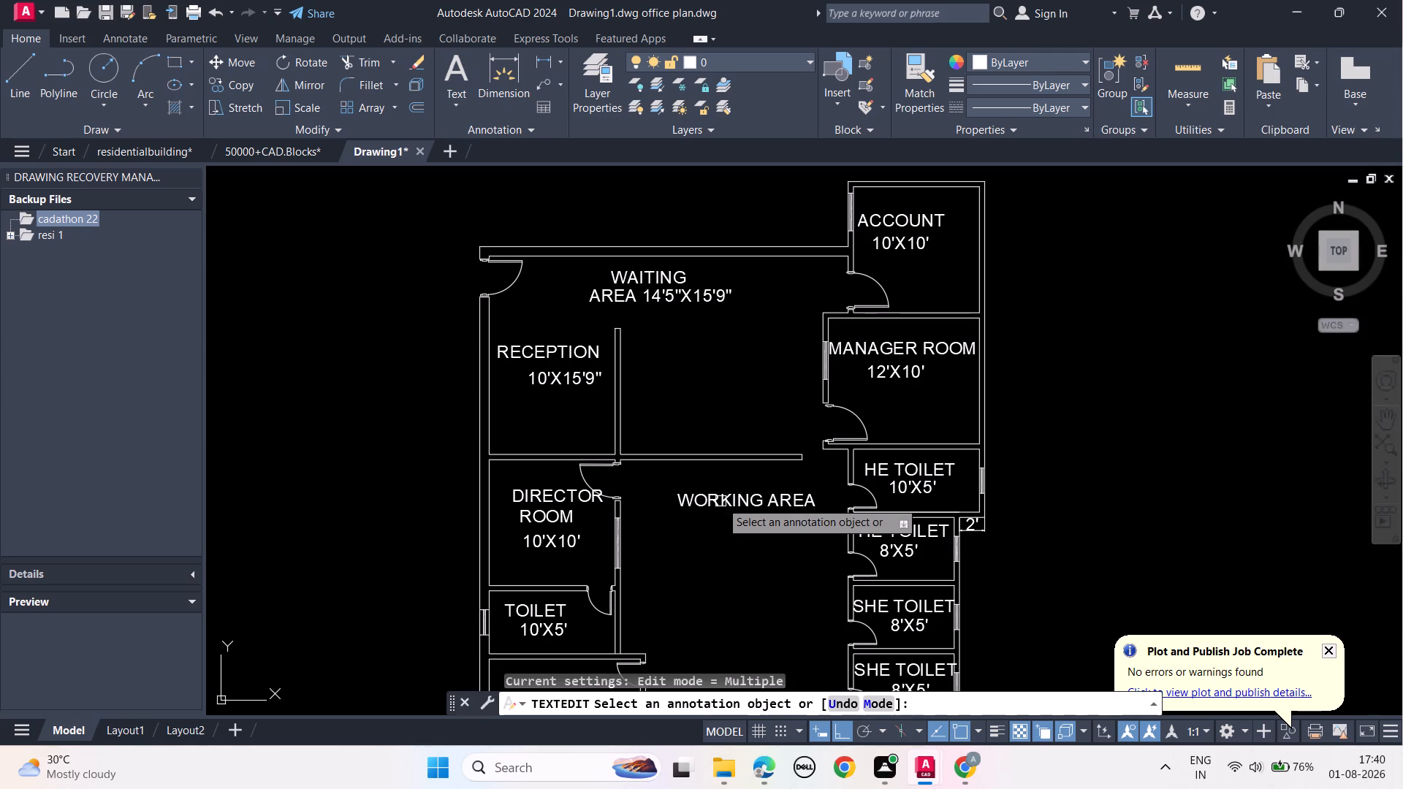
Paste a copy of the WAITING label below the WORKING AREA label and change its text to 12'5".
{"action": "key", "text": "ctrl+v"}
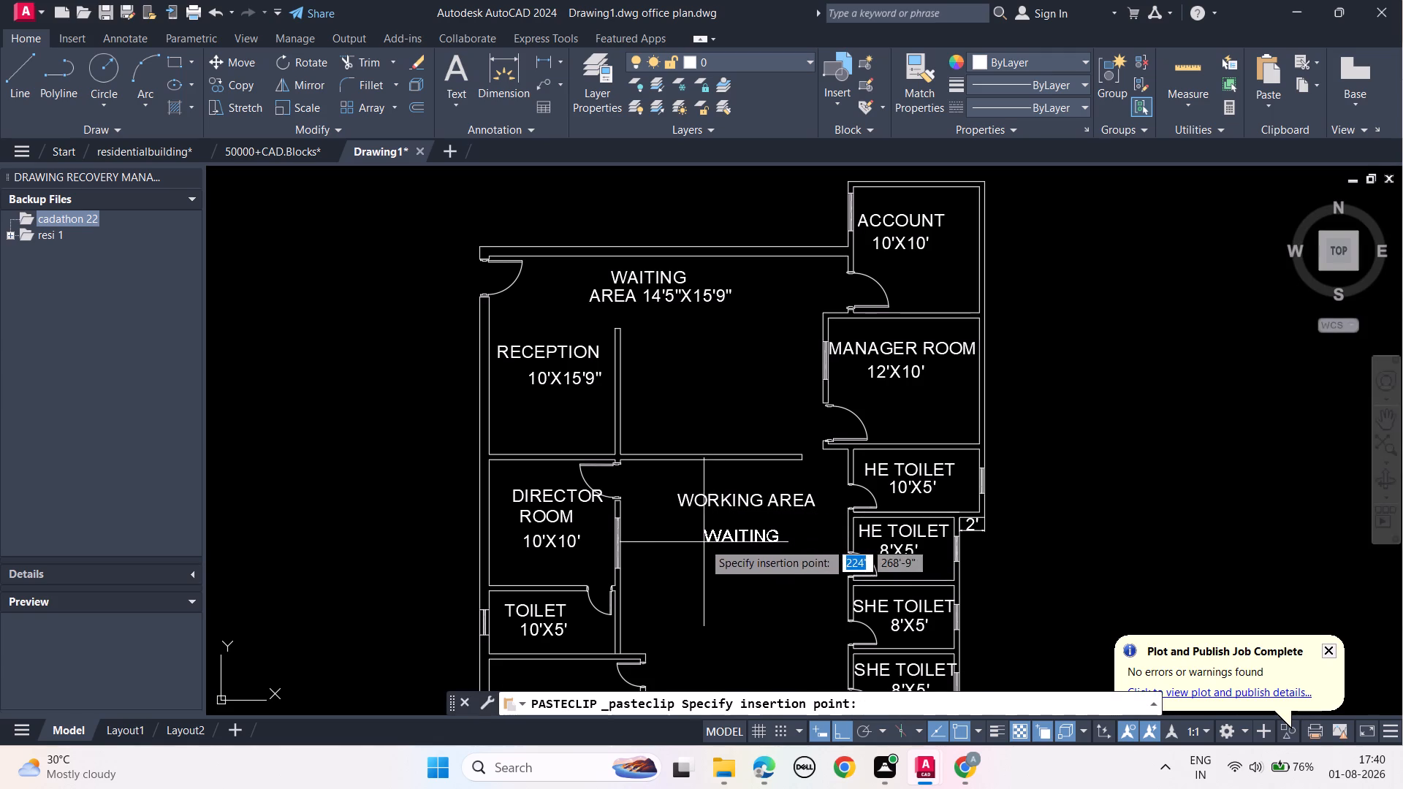
{"action": "left_click", "coordinate": [703, 542]}
{"action": "double_click", "coordinate": [733, 540]}
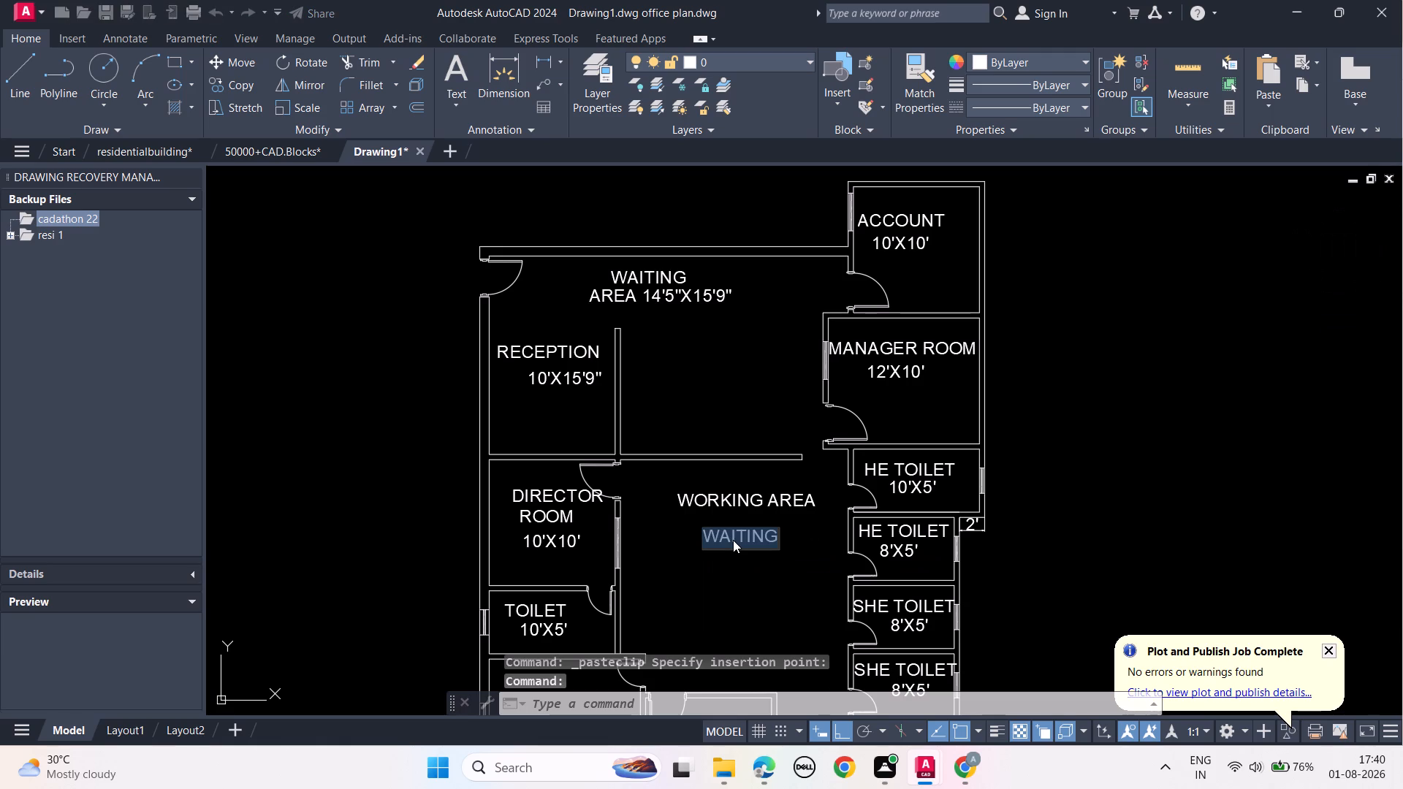
{"action": "type", "text": "12'"}
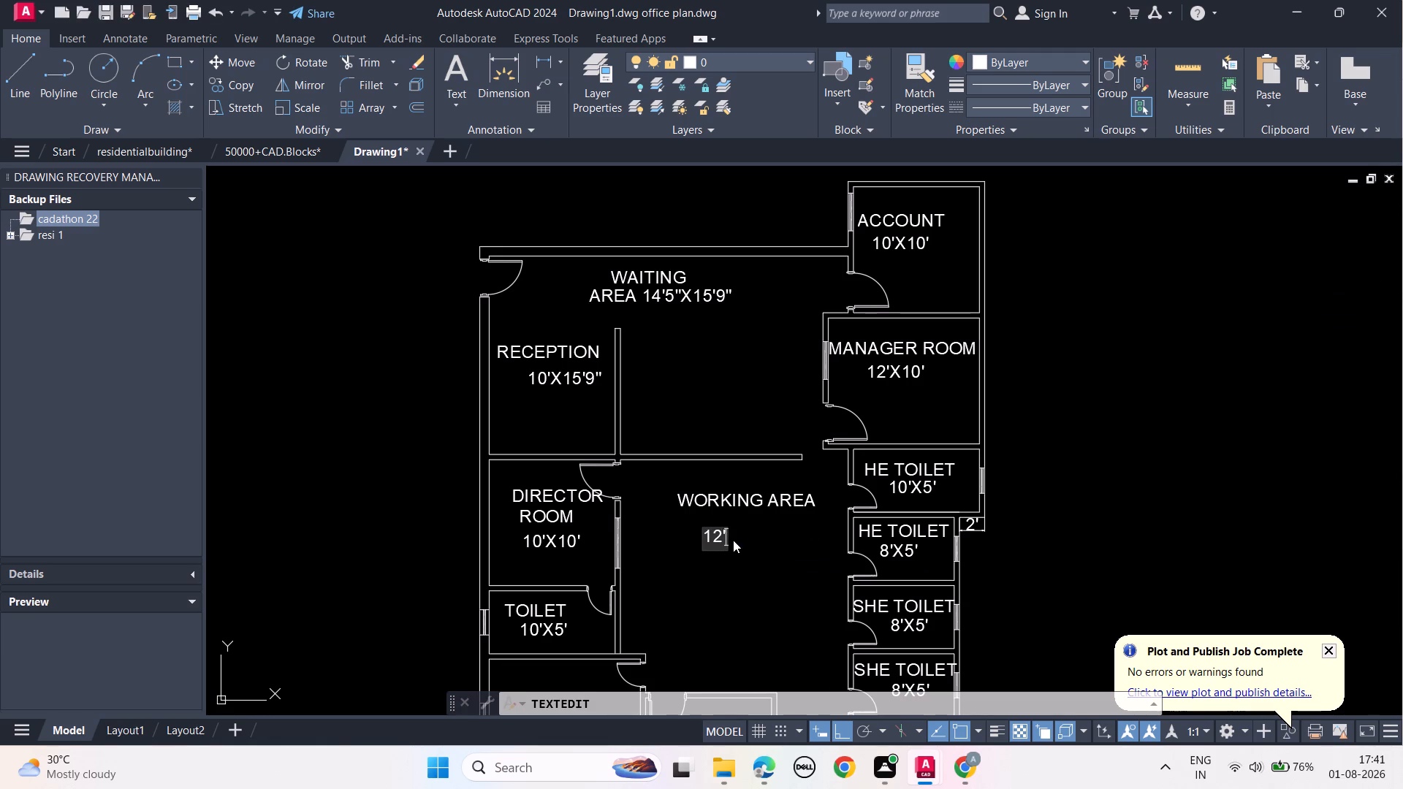
{"action": "type", "text": "5\""}
{"action": "key", "text": "Return"}
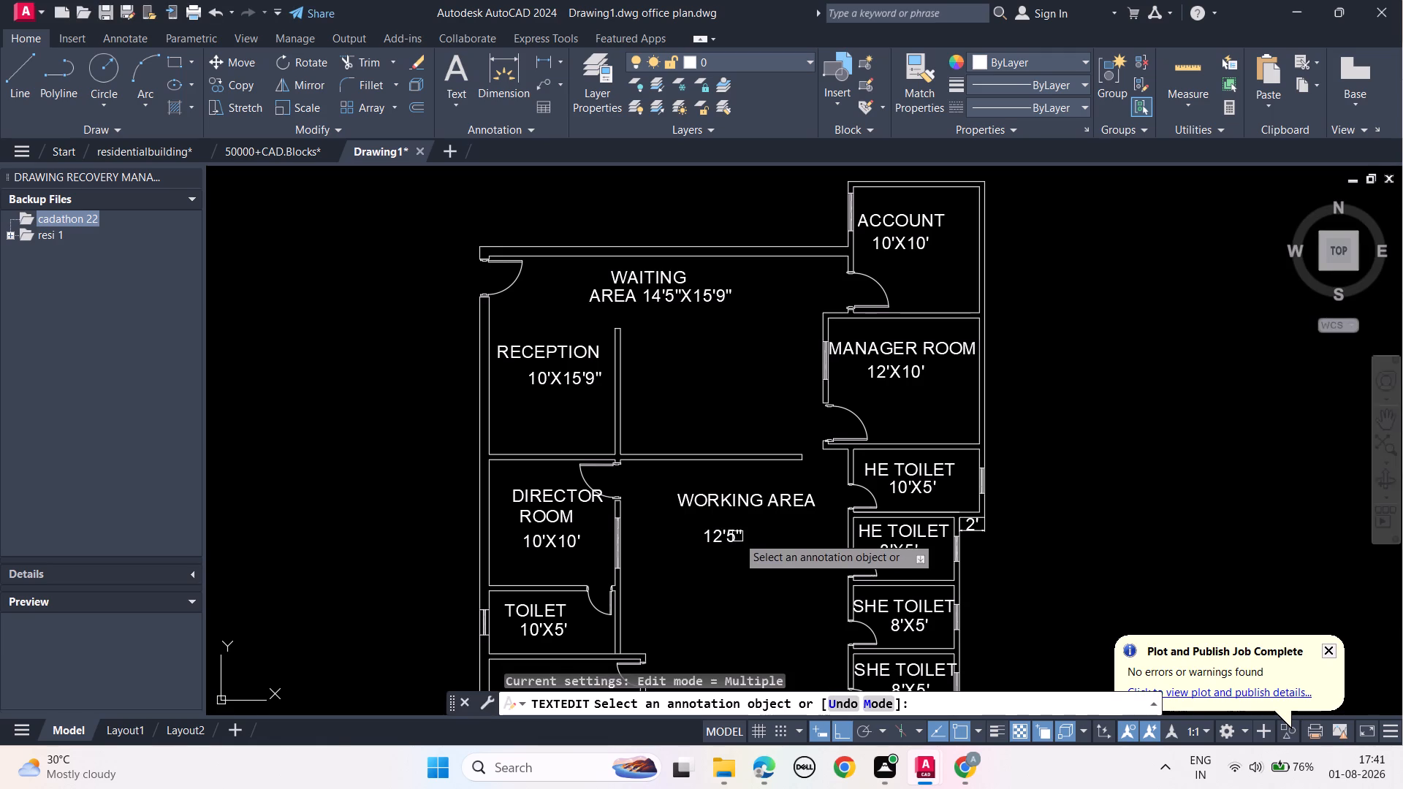
{"action": "key", "text": "Escape"}
{"action": "key", "text": "Escape"}
Complete the size text below WORKING AREA so it reads 12'5"X10'3".
{"action": "double_click", "coordinate": [729, 537]}
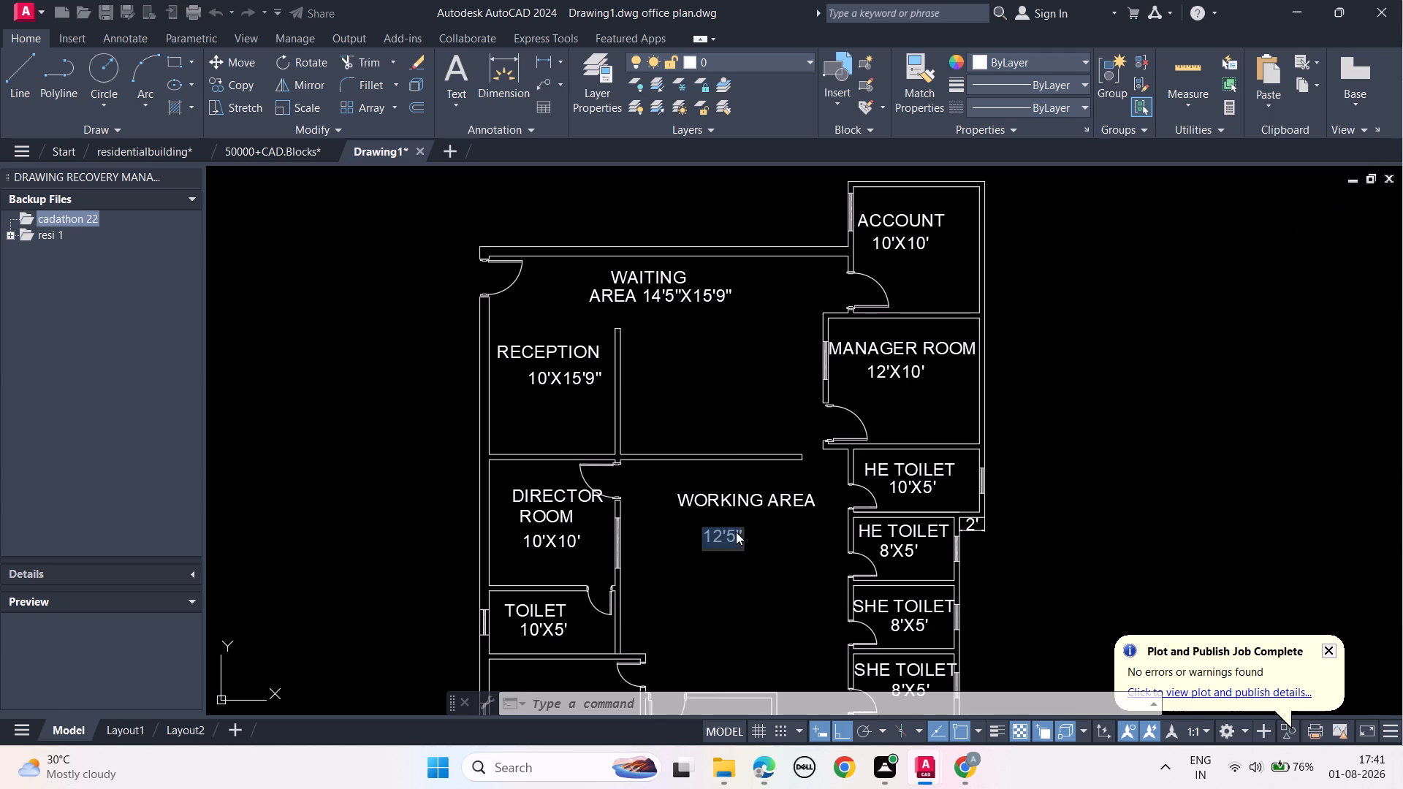
{"action": "left_click", "coordinate": [740, 527]}
{"action": "double_click", "coordinate": [723, 532]}
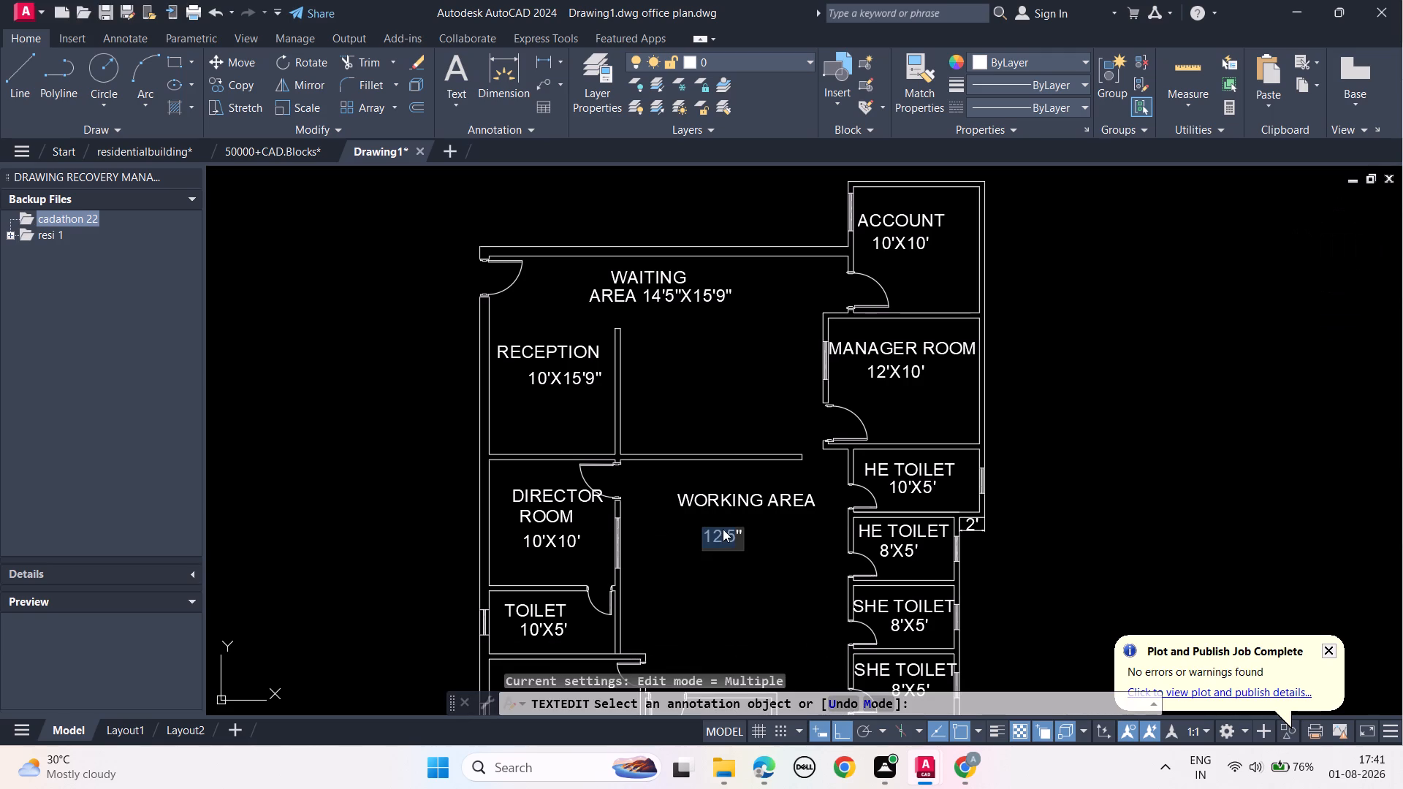
{"action": "left_click", "coordinate": [724, 531]}
{"action": "left_click_drag", "start_coordinate": [726, 533], "coordinate": [736, 532]}
{"action": "left_click", "coordinate": [736, 532]}
{"action": "left_click", "coordinate": [742, 536]}
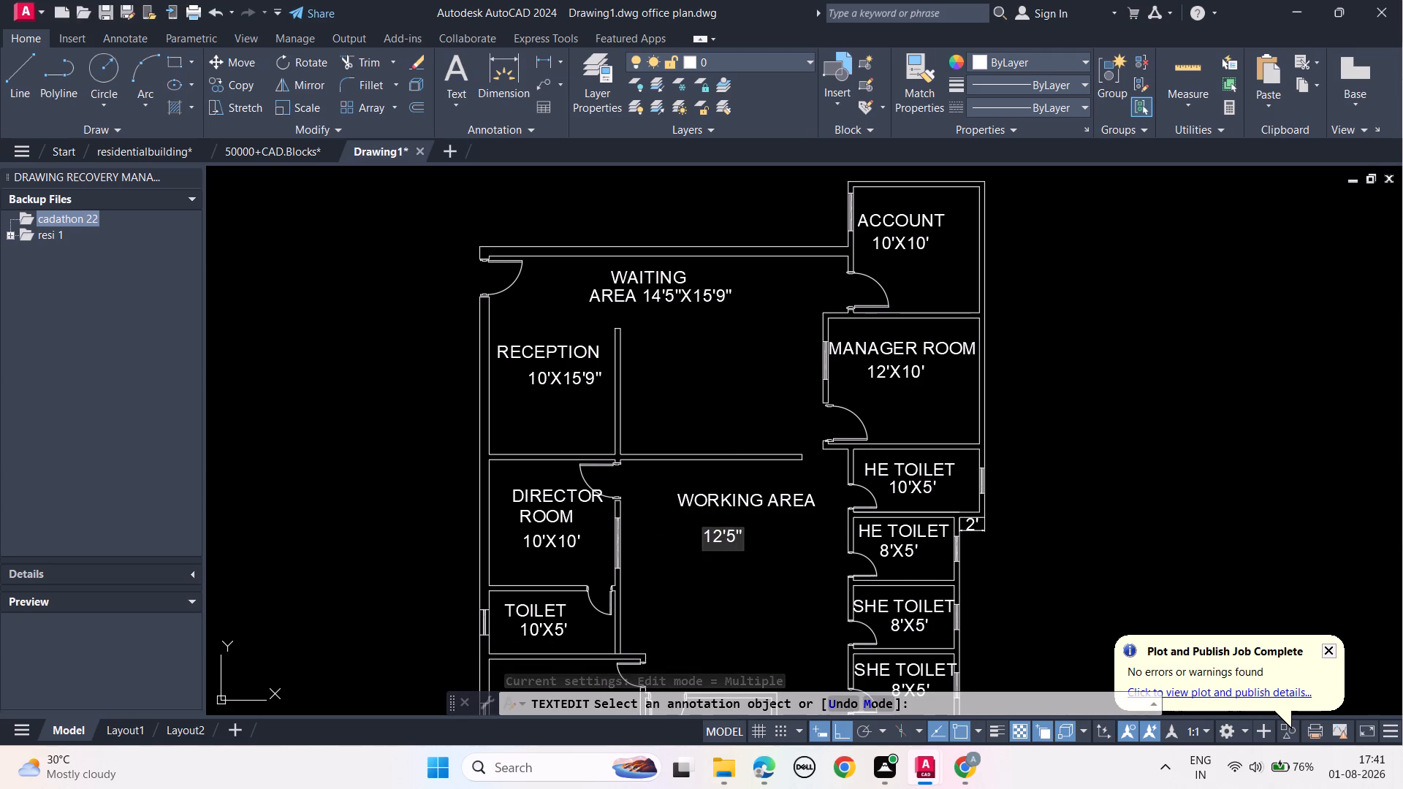
{"action": "key", "text": "x"}
{"action": "type", "text": "10'"}
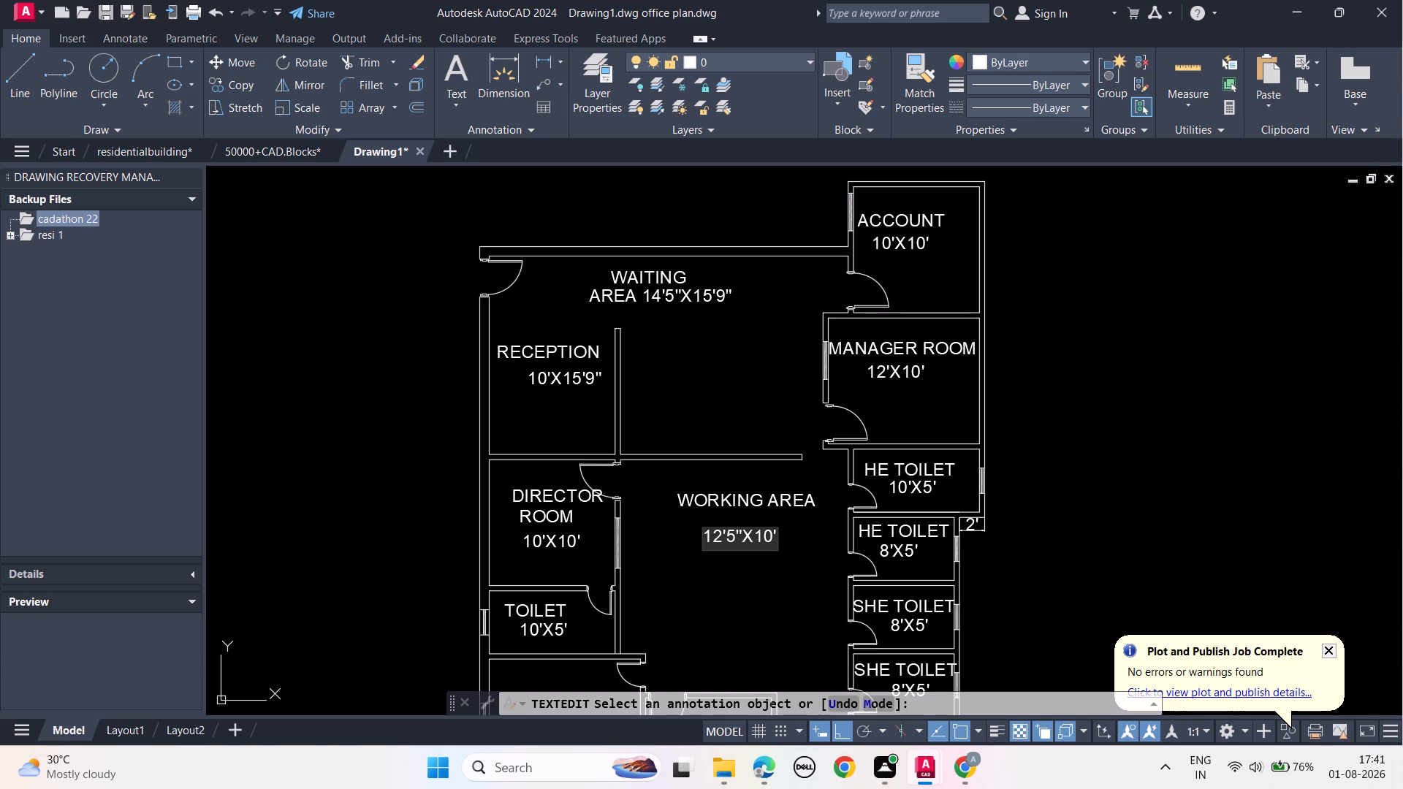
{"action": "type", "text": "3\""}
{"action": "key", "text": "Return"}
{"action": "key", "text": "Escape"}
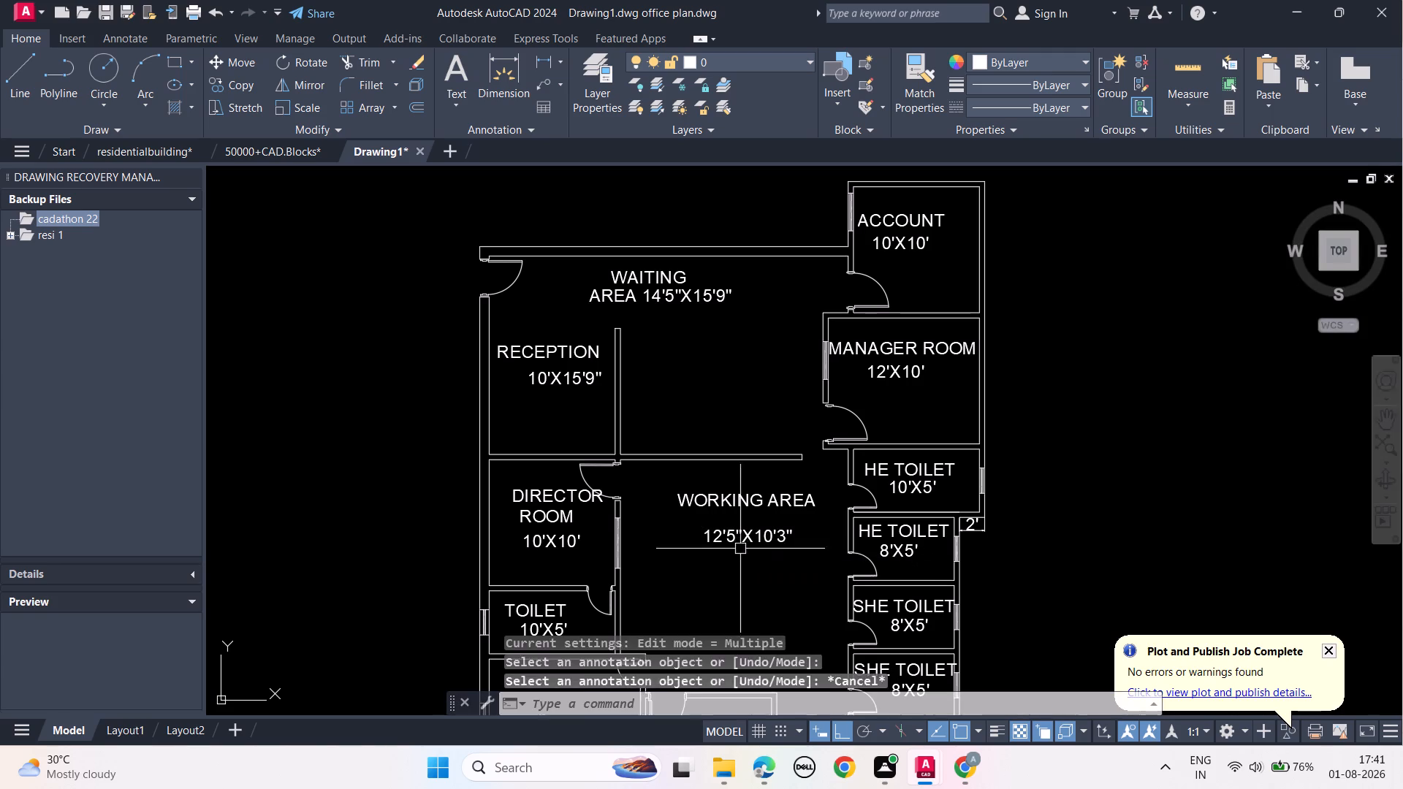
{"action": "key", "text": "Escape"}
{"action": "key", "text": "Escape"}
Move the 12'5"X10'3" size text about 1' straight up, closer to the WORKING AREA label.
{"action": "scroll", "coordinate": [741, 566], "scroll_direction": "down", "scroll_amount": 1}
{"action": "middle_click_drag", "start_coordinate": [744, 562], "coordinate": [658, 530]}
{"action": "middle_click_drag", "start_coordinate": [655, 539], "coordinate": [658, 493]}
{"action": "scroll", "coordinate": [673, 500], "scroll_direction": "up", "scroll_amount": 2}
{"action": "left_click_drag", "start_coordinate": [699, 450], "coordinate": [691, 434]}
{"action": "left_click", "coordinate": [618, 399]}
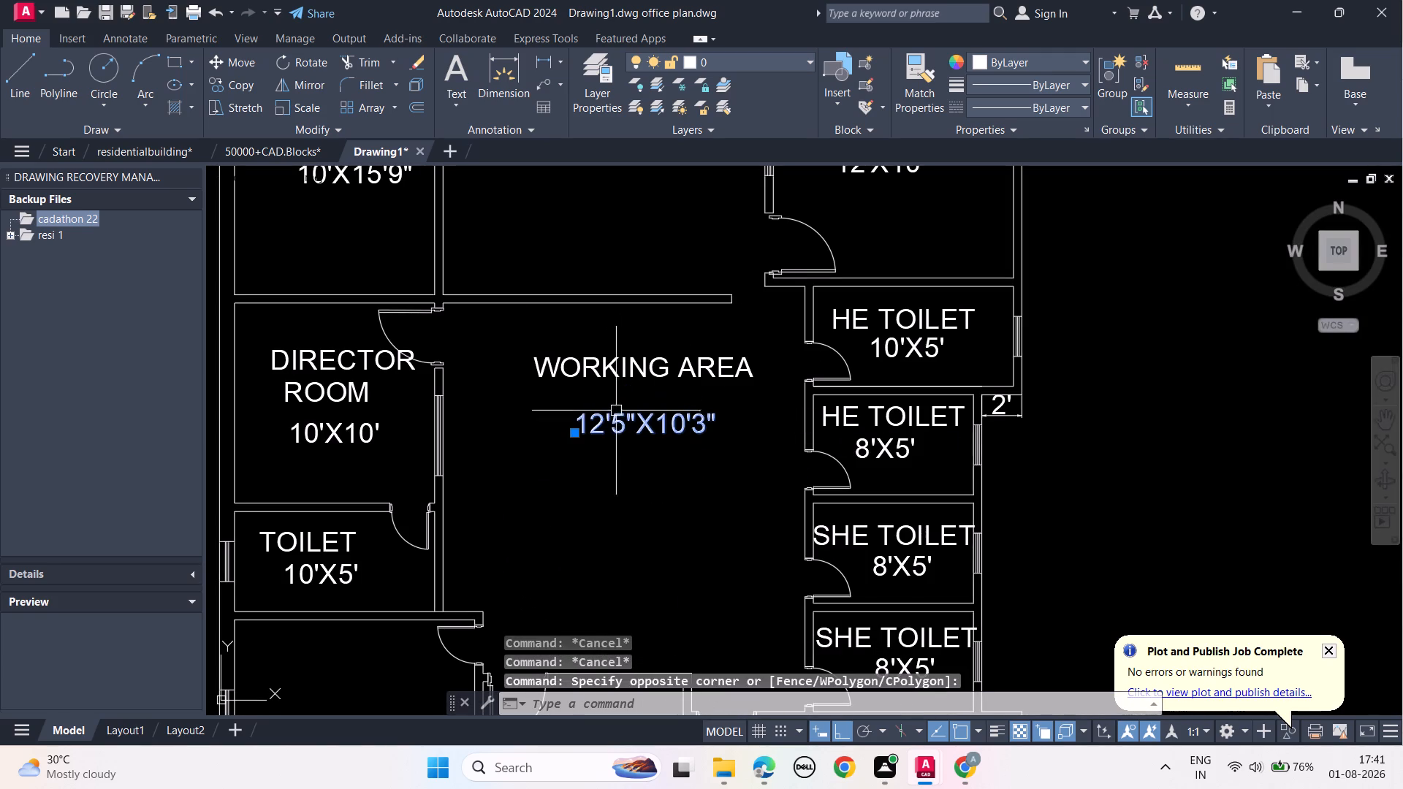
{"action": "type", "text": "MO"}
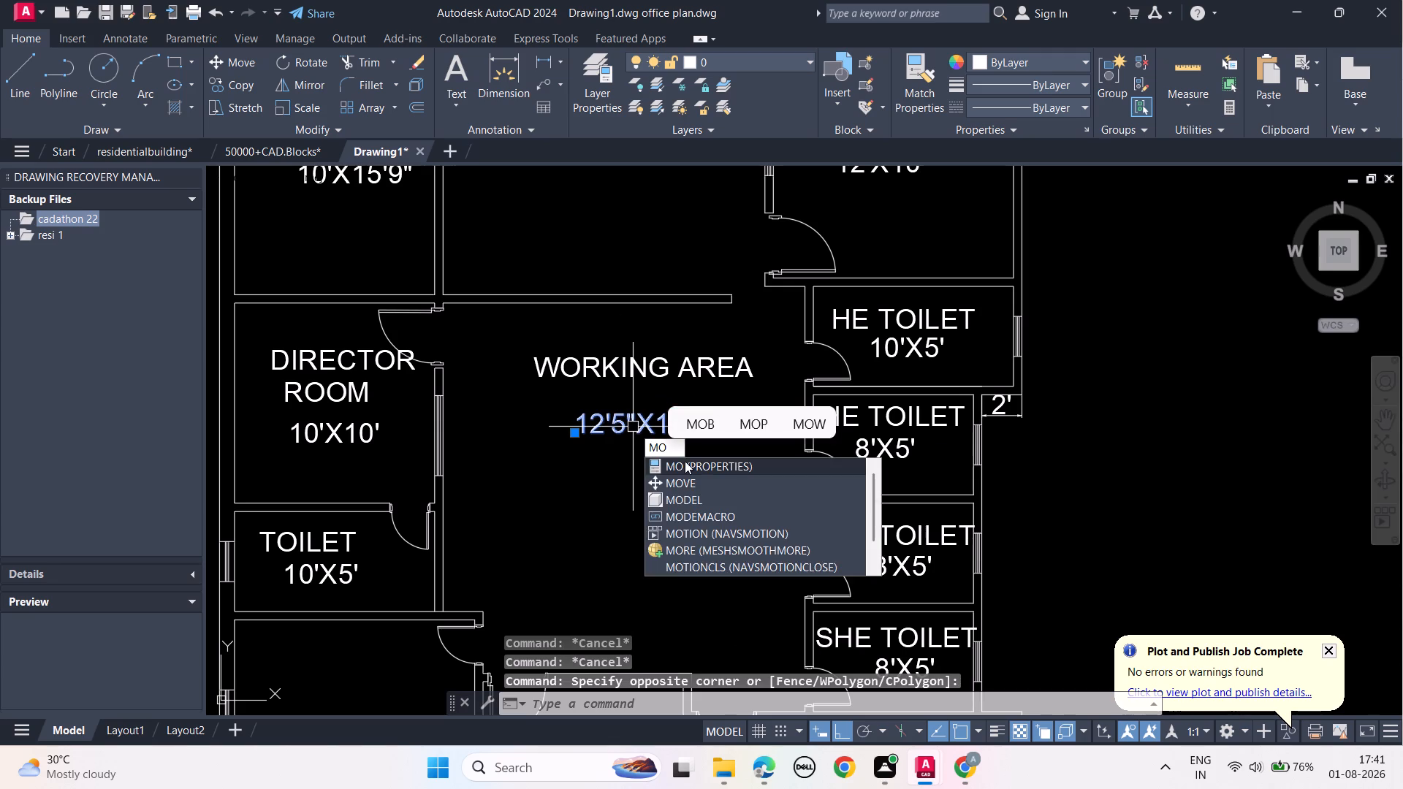
{"action": "left_click", "coordinate": [682, 481]}
{"action": "left_click", "coordinate": [641, 427]}
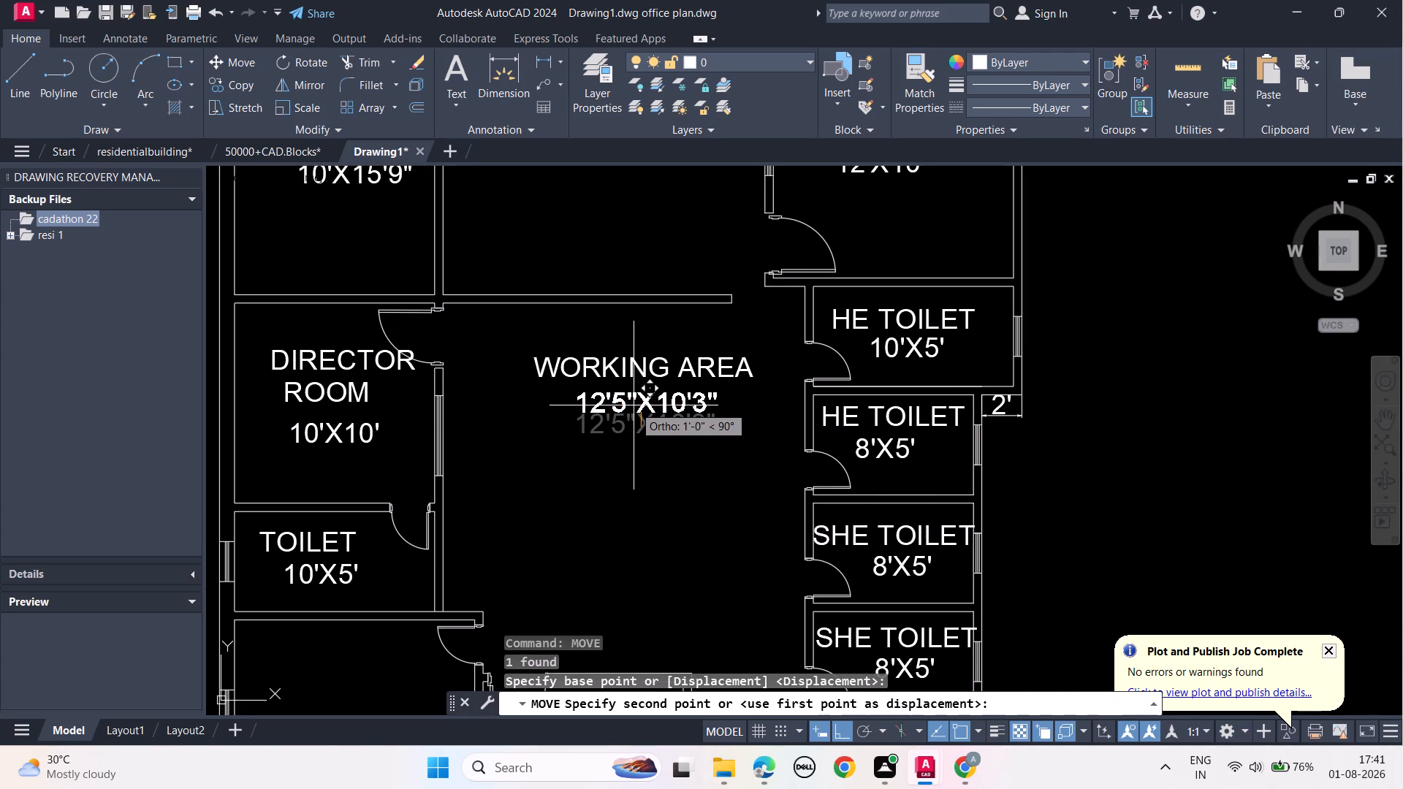
{"action": "left_click", "coordinate": [634, 408]}
{"action": "key", "text": "Escape"}
{"action": "key", "text": "Escape"}
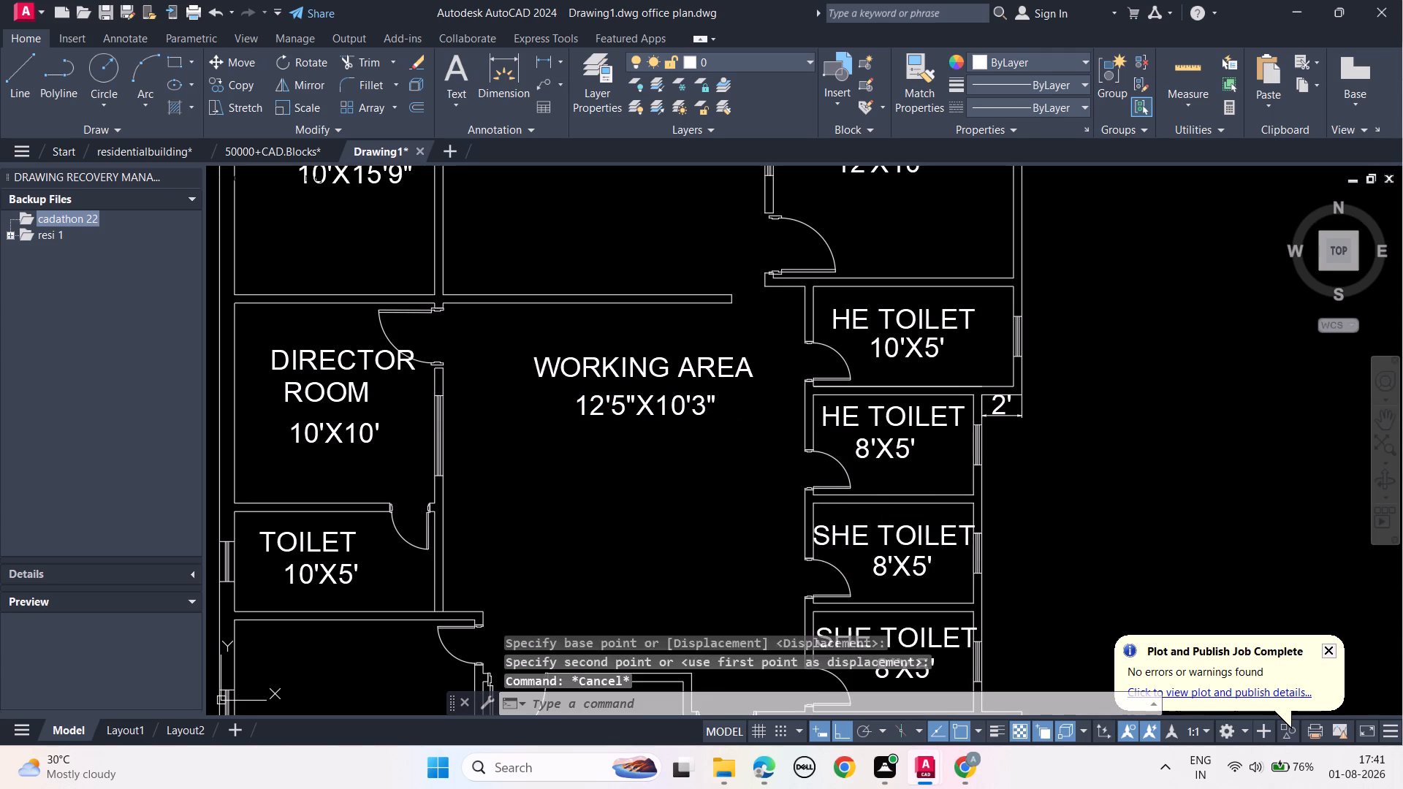
{"action": "key", "text": "Escape"}
{"action": "key", "text": "Escape"}
{"action": "key", "text": "Escape"}
Save the drawing with the labelled working area.
{"action": "scroll", "coordinate": [659, 485], "scroll_direction": "down", "scroll_amount": 2}
{"action": "middle_click_drag", "start_coordinate": [656, 492], "coordinate": [718, 479]}
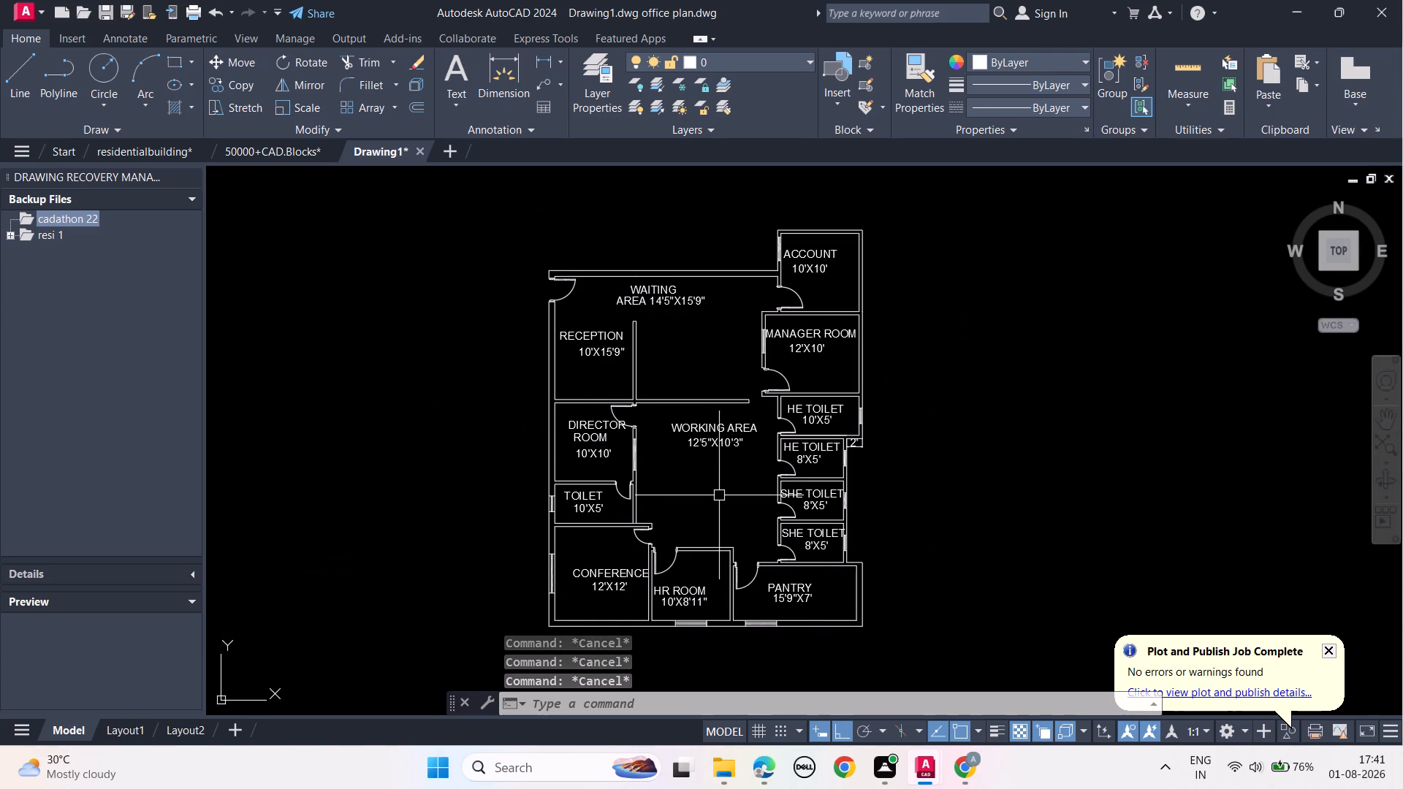
{"action": "key", "text": "ctrl+s"}
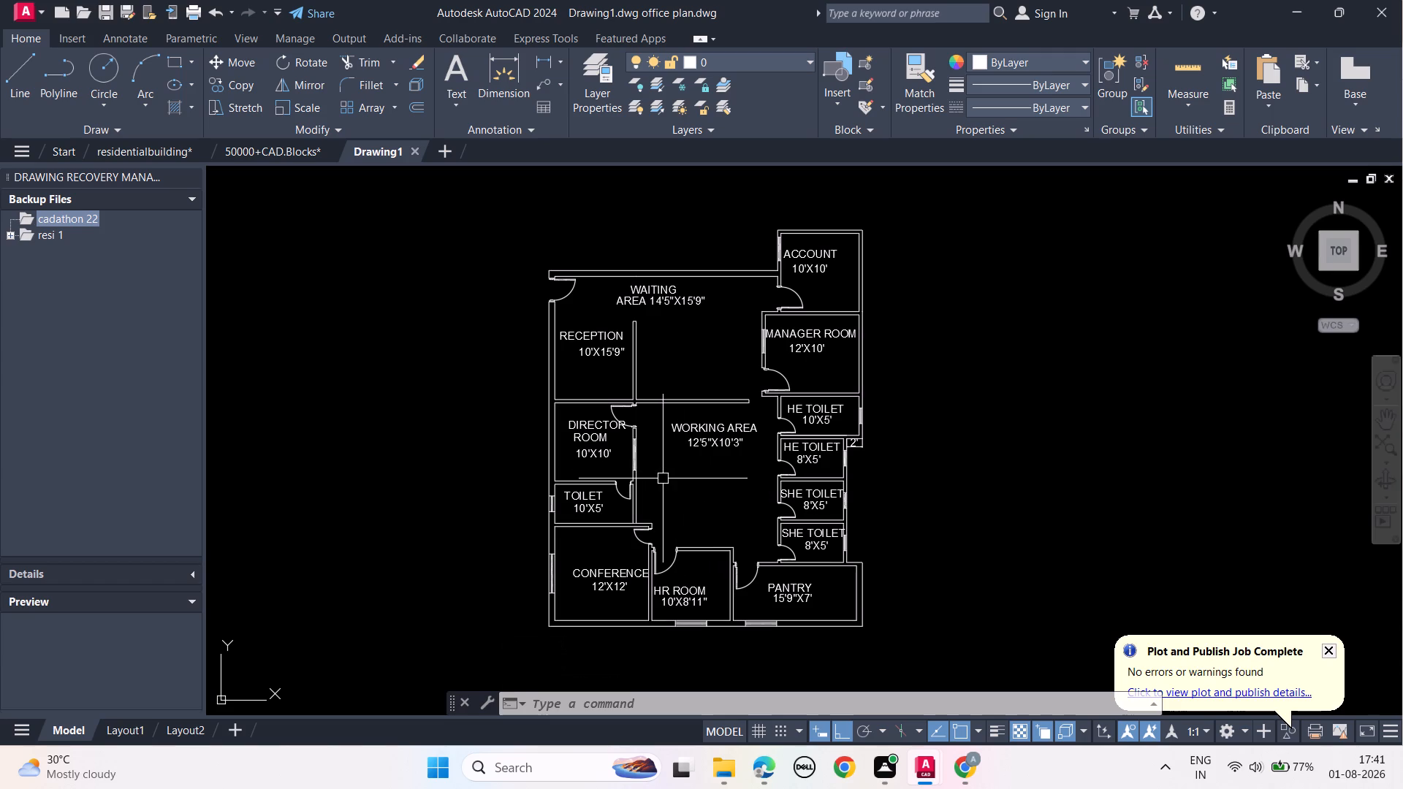
Draw a vertical line about 6'-9" long in the western part of the working area, below its label.
{"action": "type", "text": "L"}
{"action": "key", "text": "space"}
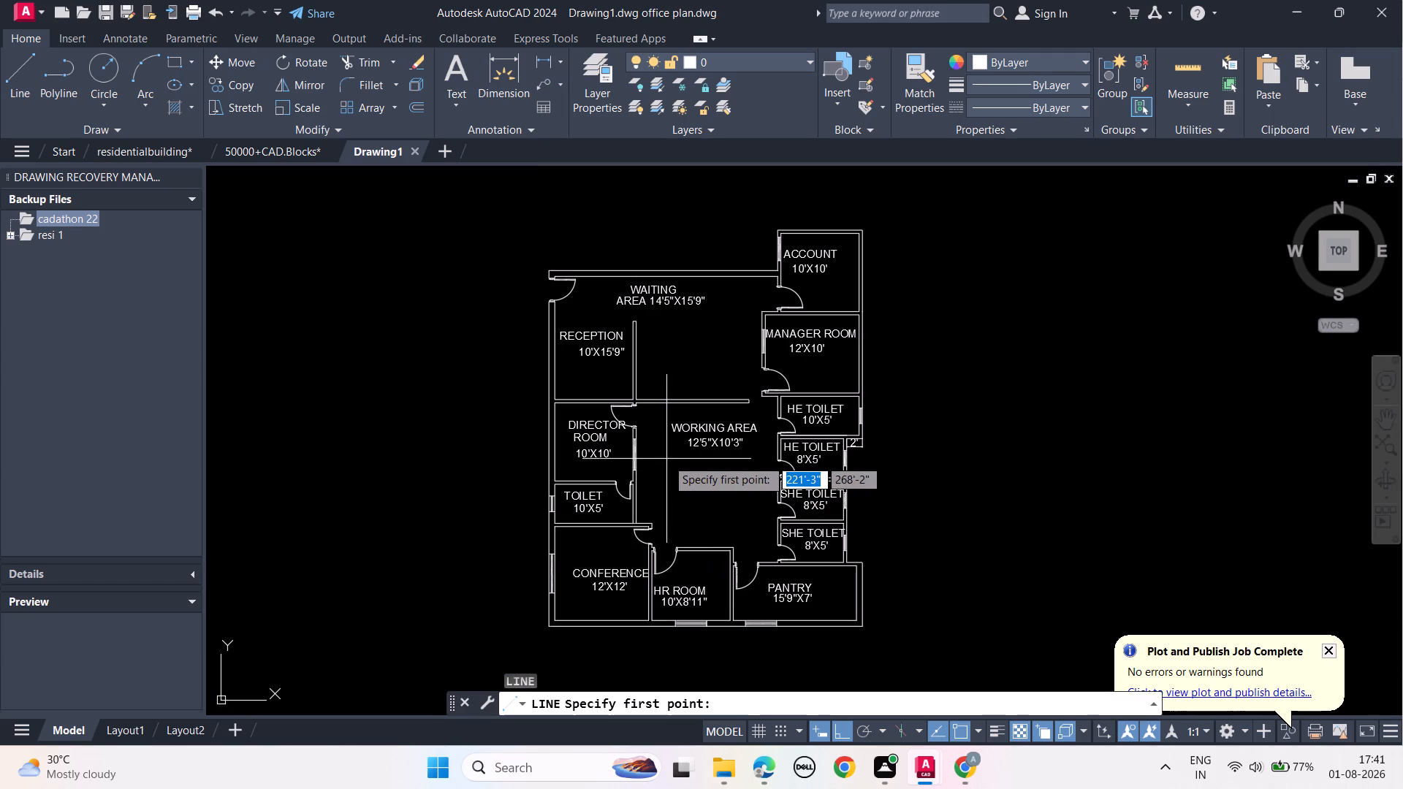
{"action": "left_click", "coordinate": [663, 454]}
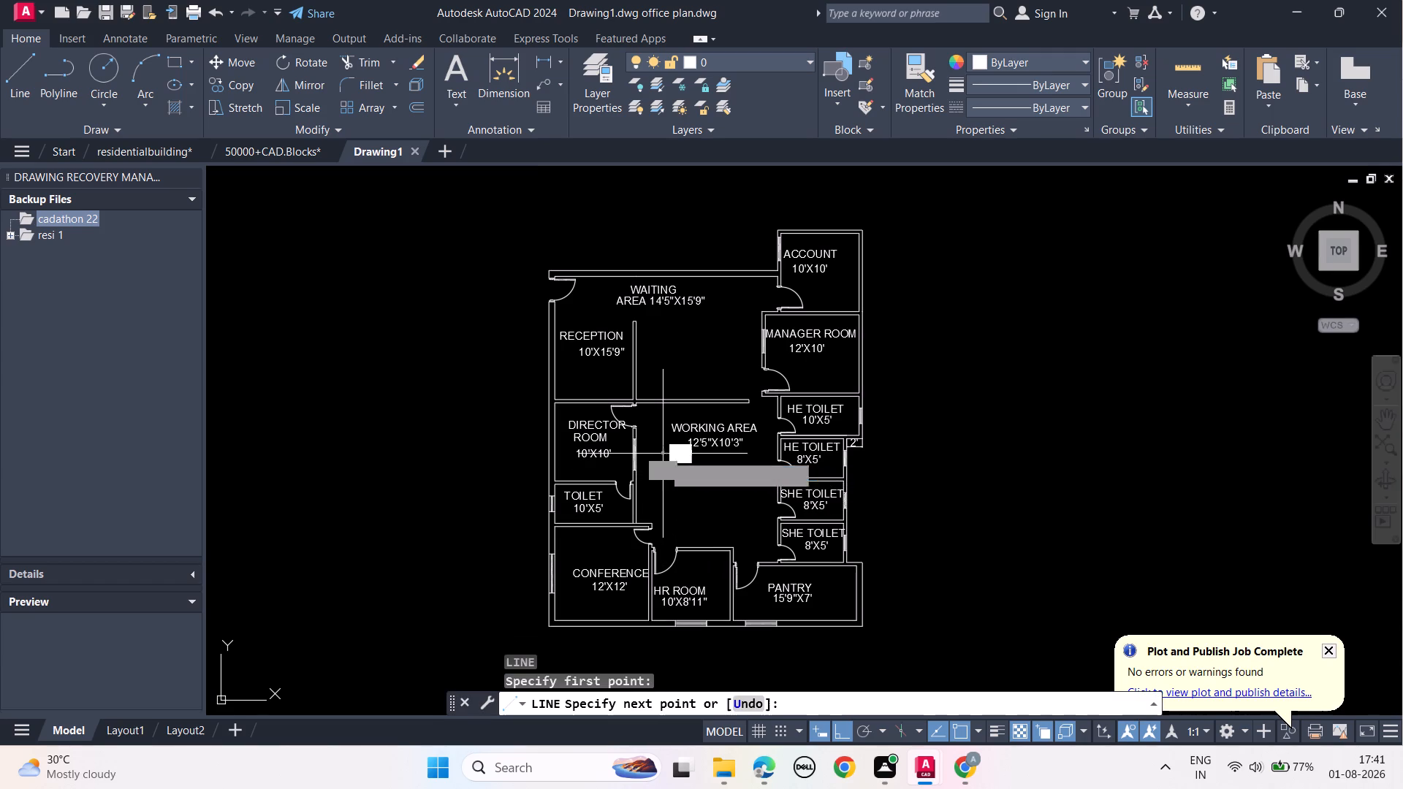
{"action": "left_click", "coordinate": [664, 506]}
{"action": "key", "text": "Escape"}
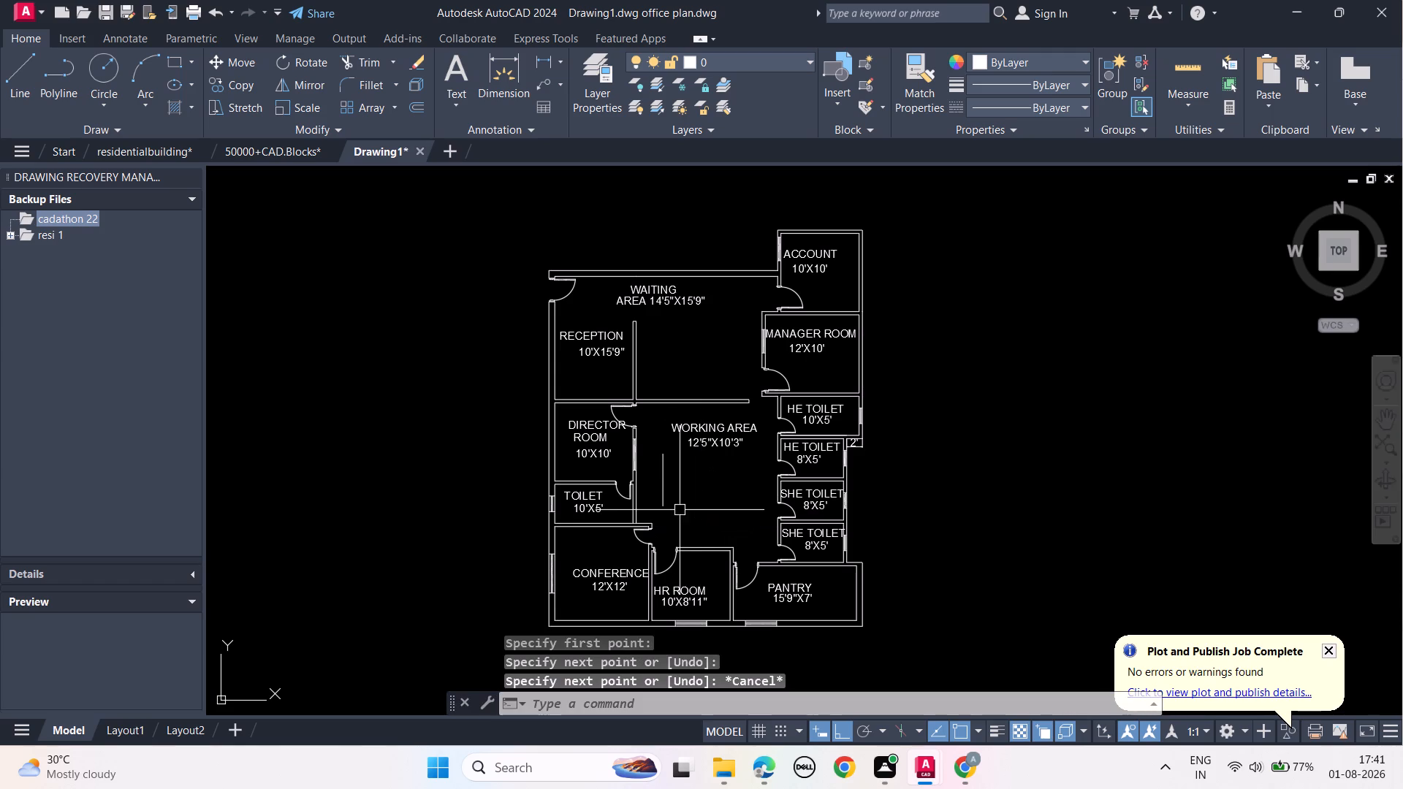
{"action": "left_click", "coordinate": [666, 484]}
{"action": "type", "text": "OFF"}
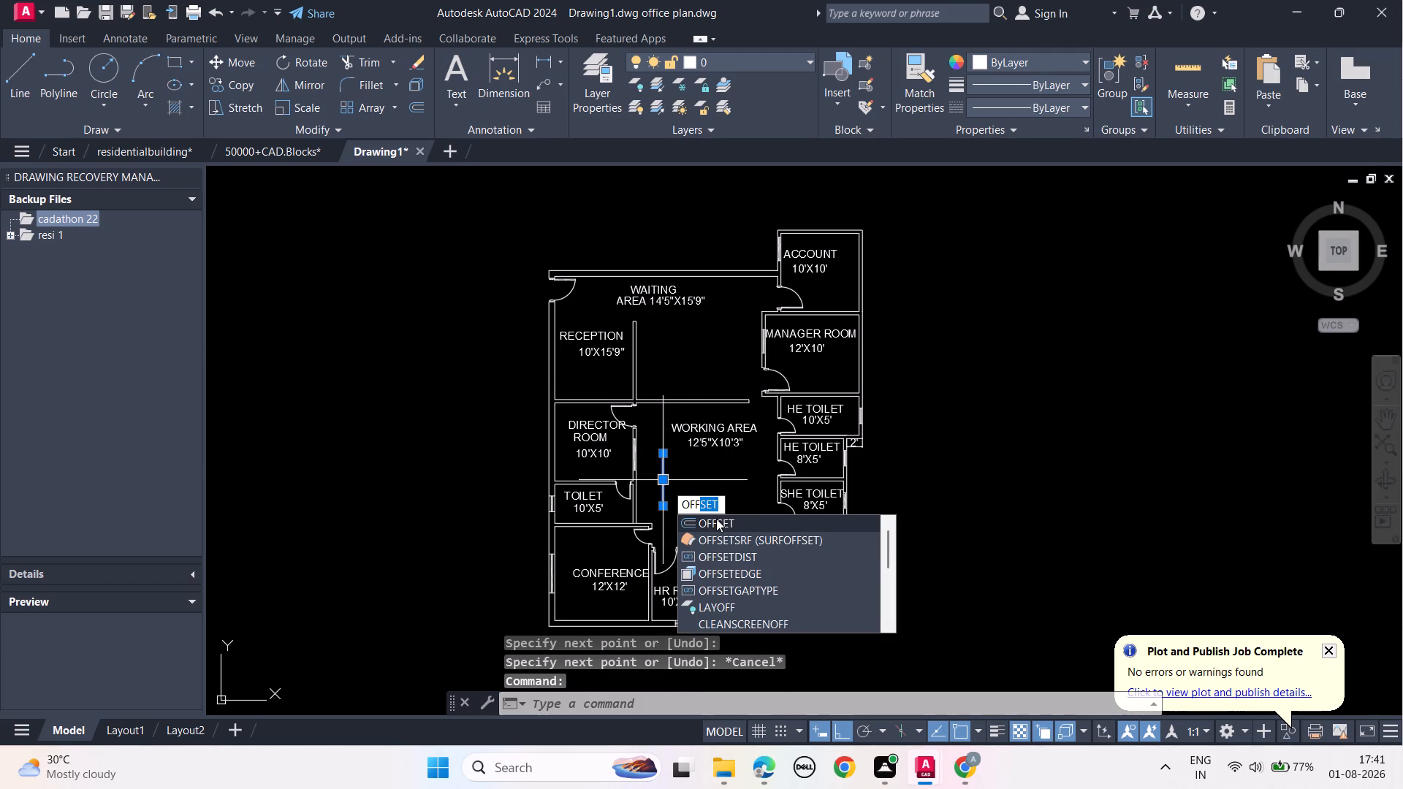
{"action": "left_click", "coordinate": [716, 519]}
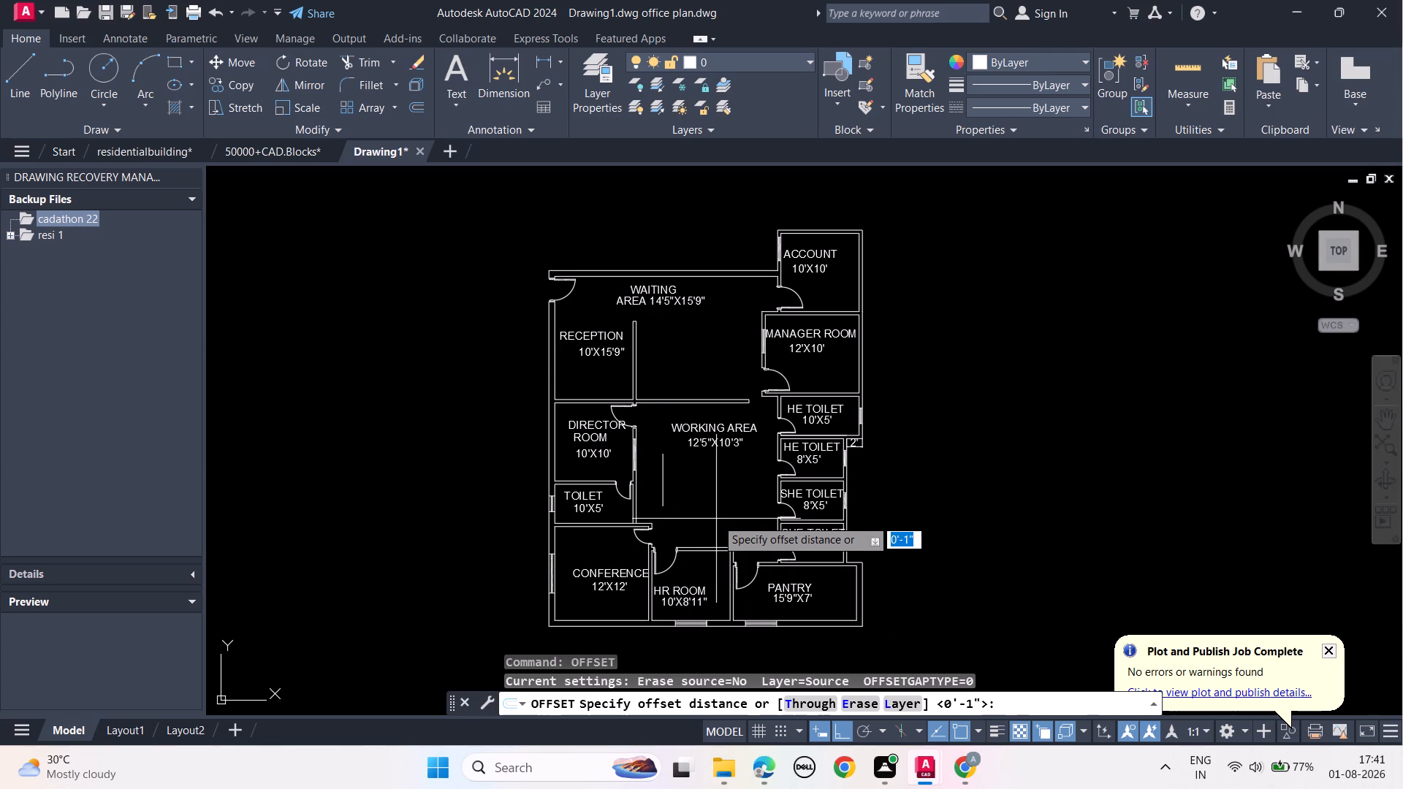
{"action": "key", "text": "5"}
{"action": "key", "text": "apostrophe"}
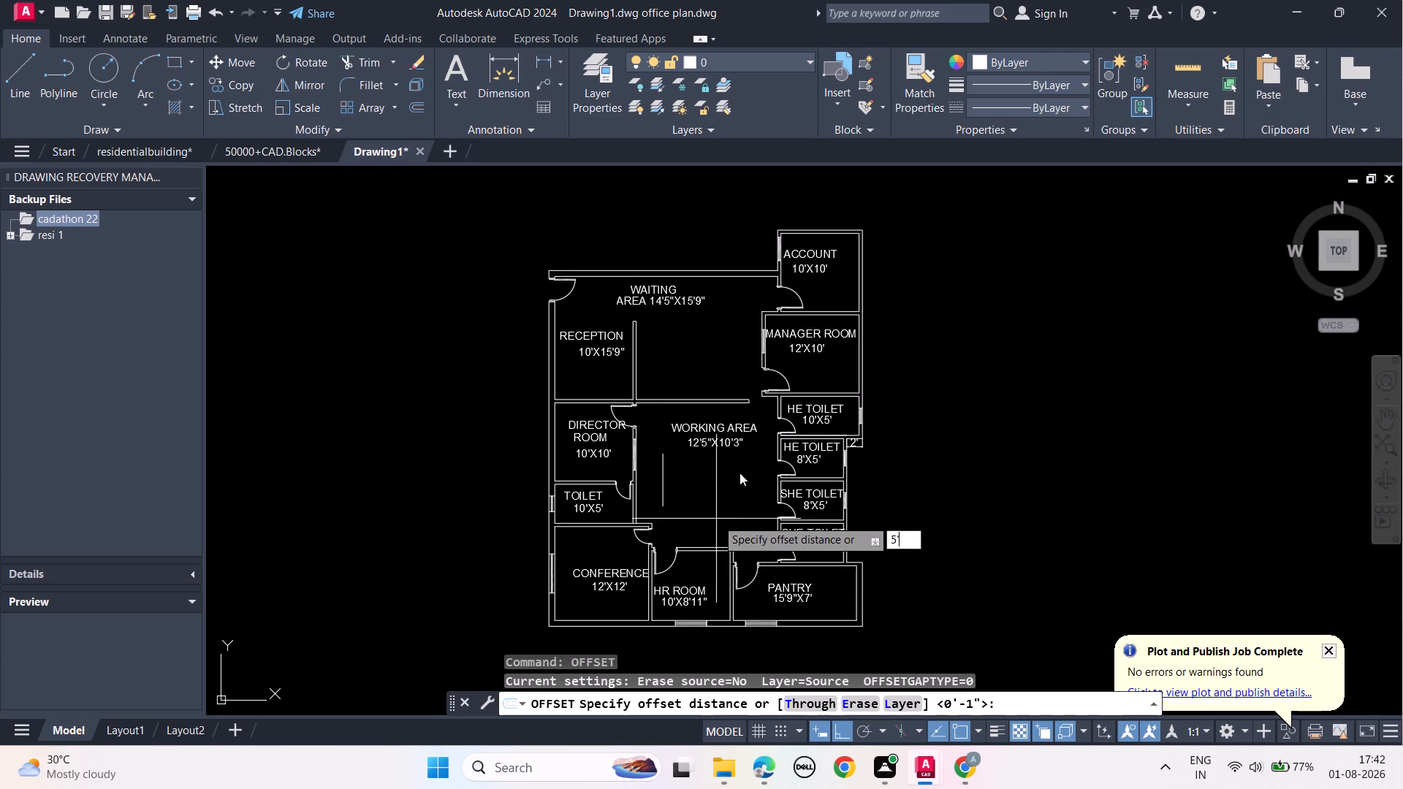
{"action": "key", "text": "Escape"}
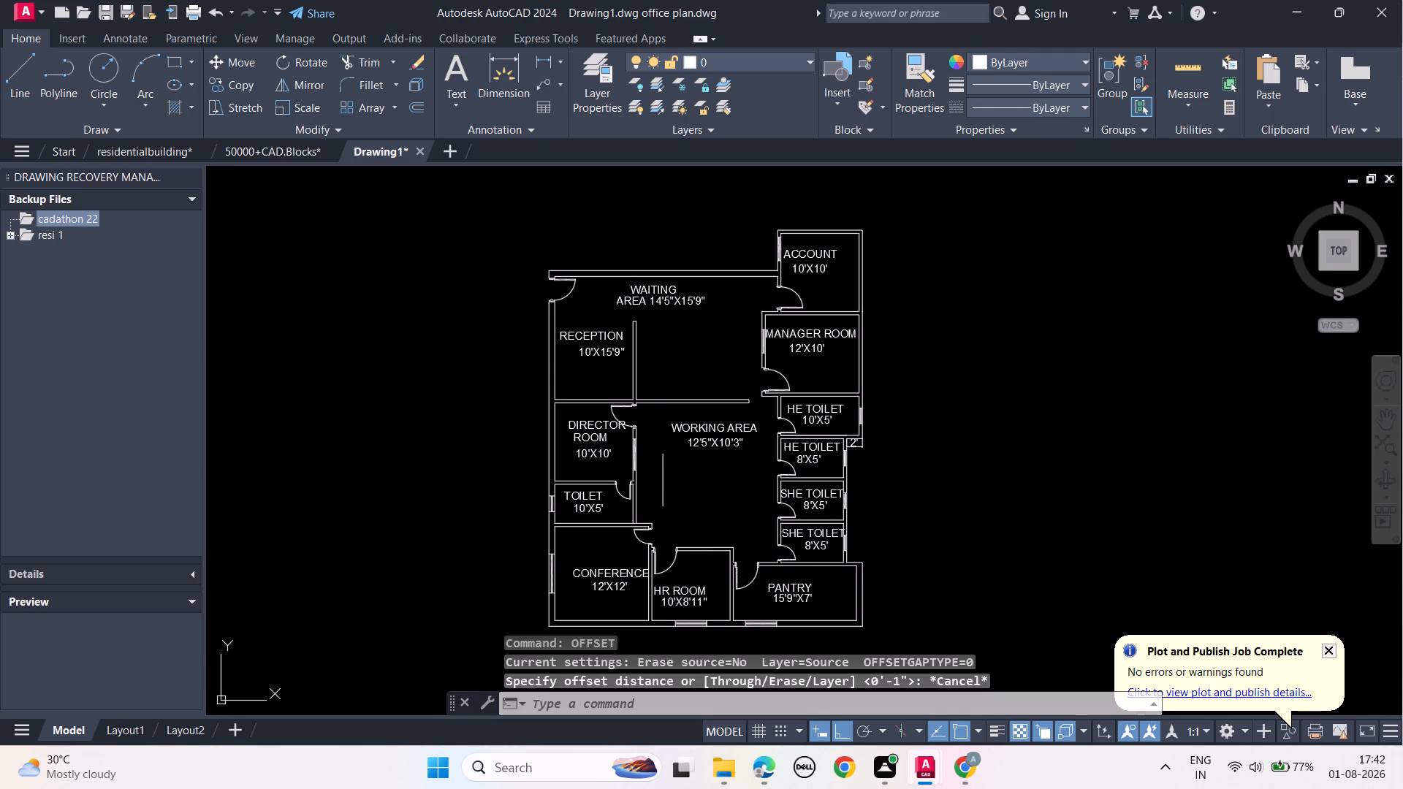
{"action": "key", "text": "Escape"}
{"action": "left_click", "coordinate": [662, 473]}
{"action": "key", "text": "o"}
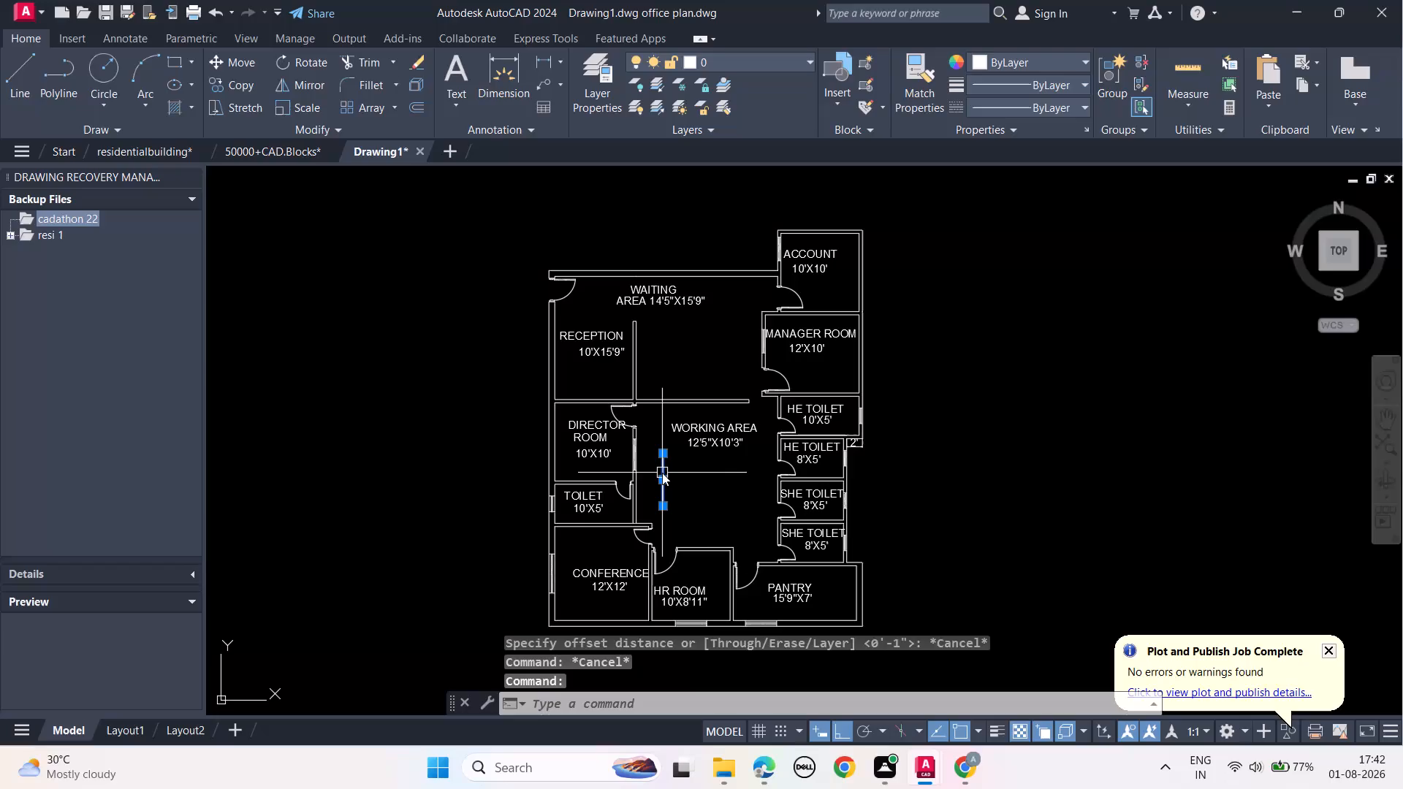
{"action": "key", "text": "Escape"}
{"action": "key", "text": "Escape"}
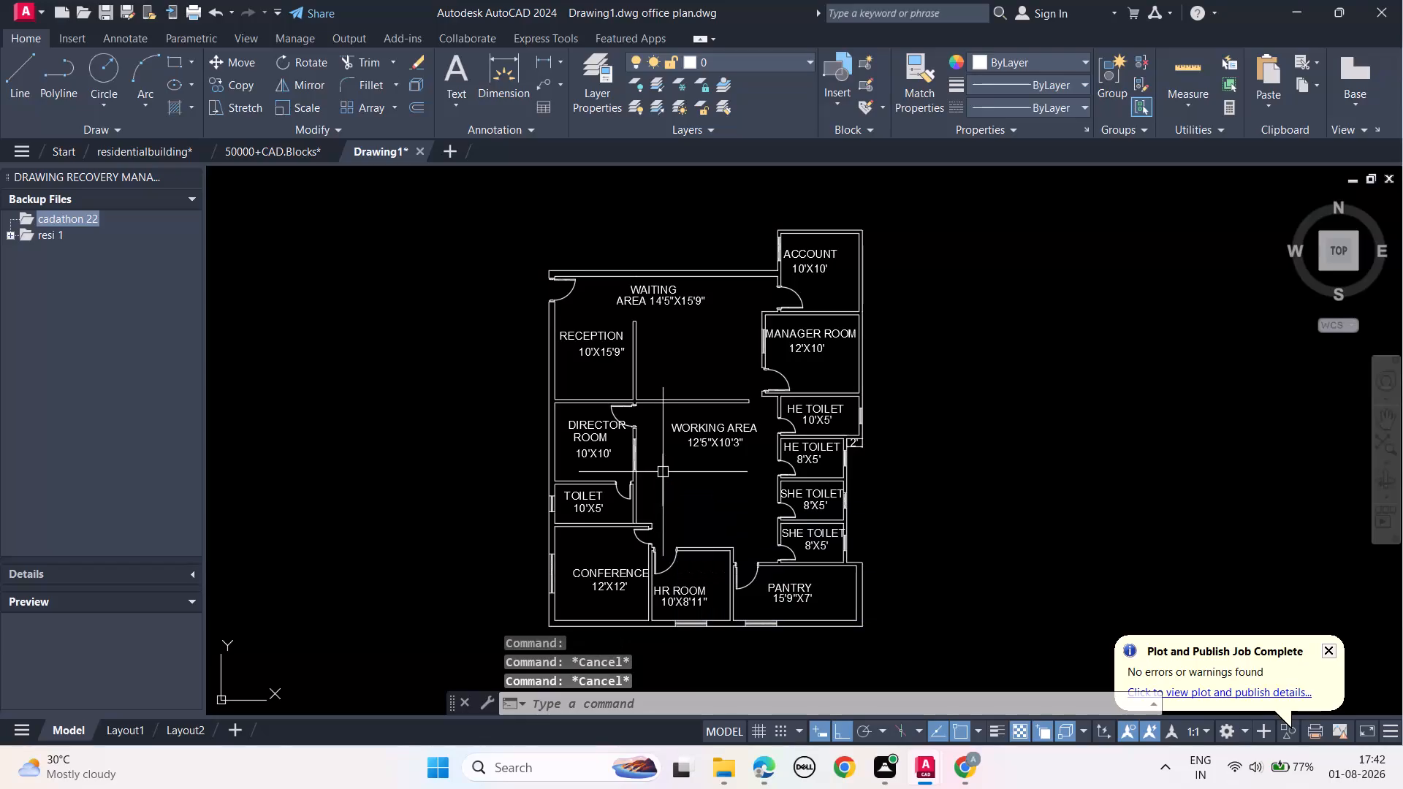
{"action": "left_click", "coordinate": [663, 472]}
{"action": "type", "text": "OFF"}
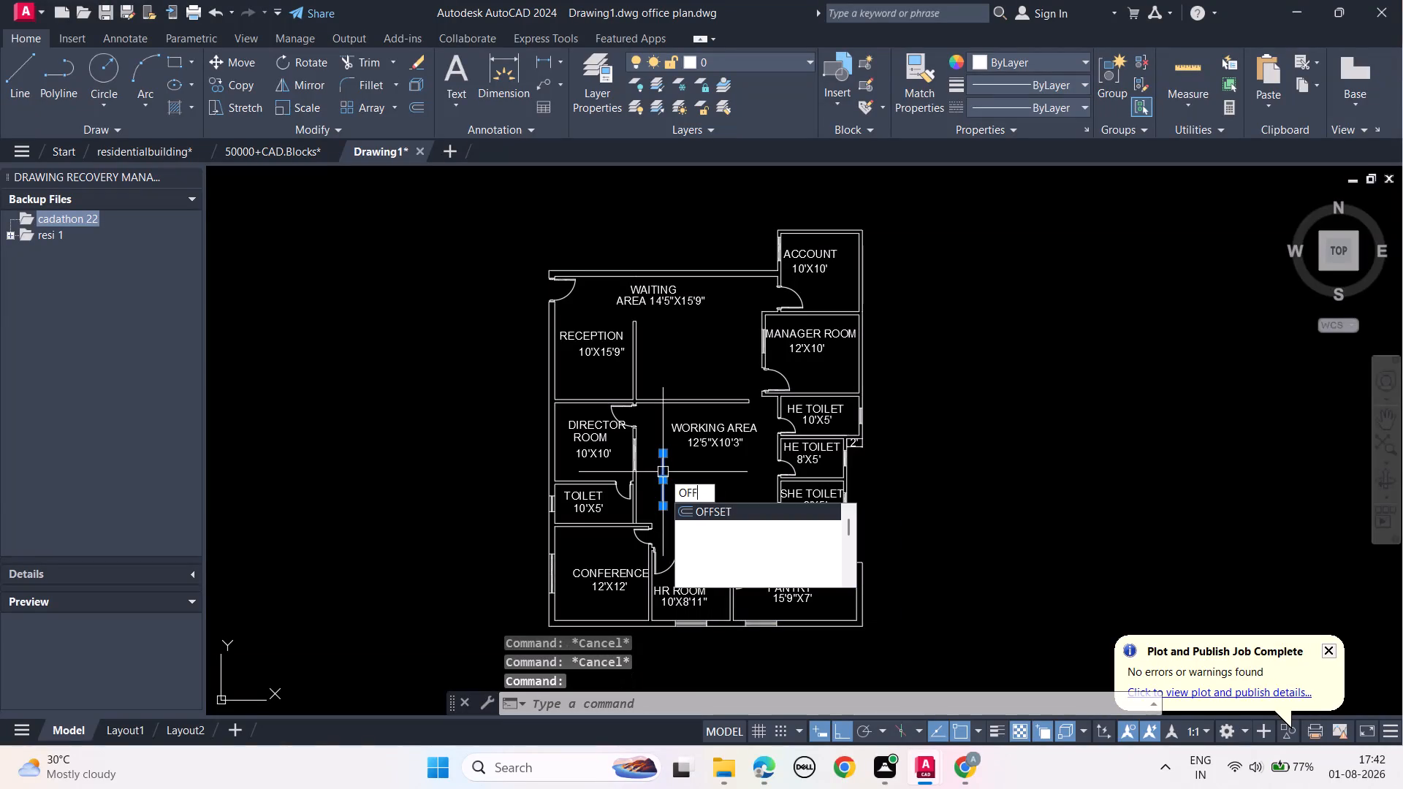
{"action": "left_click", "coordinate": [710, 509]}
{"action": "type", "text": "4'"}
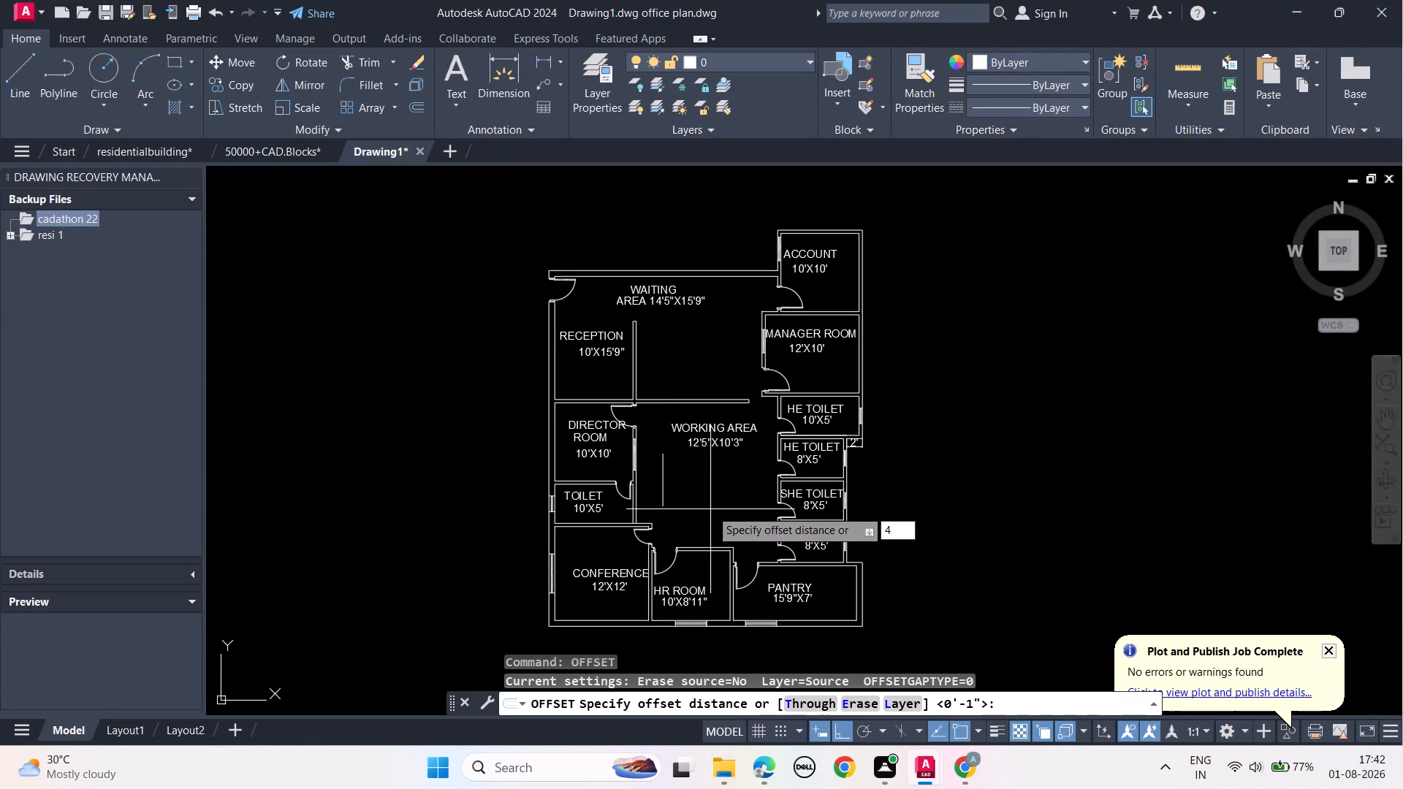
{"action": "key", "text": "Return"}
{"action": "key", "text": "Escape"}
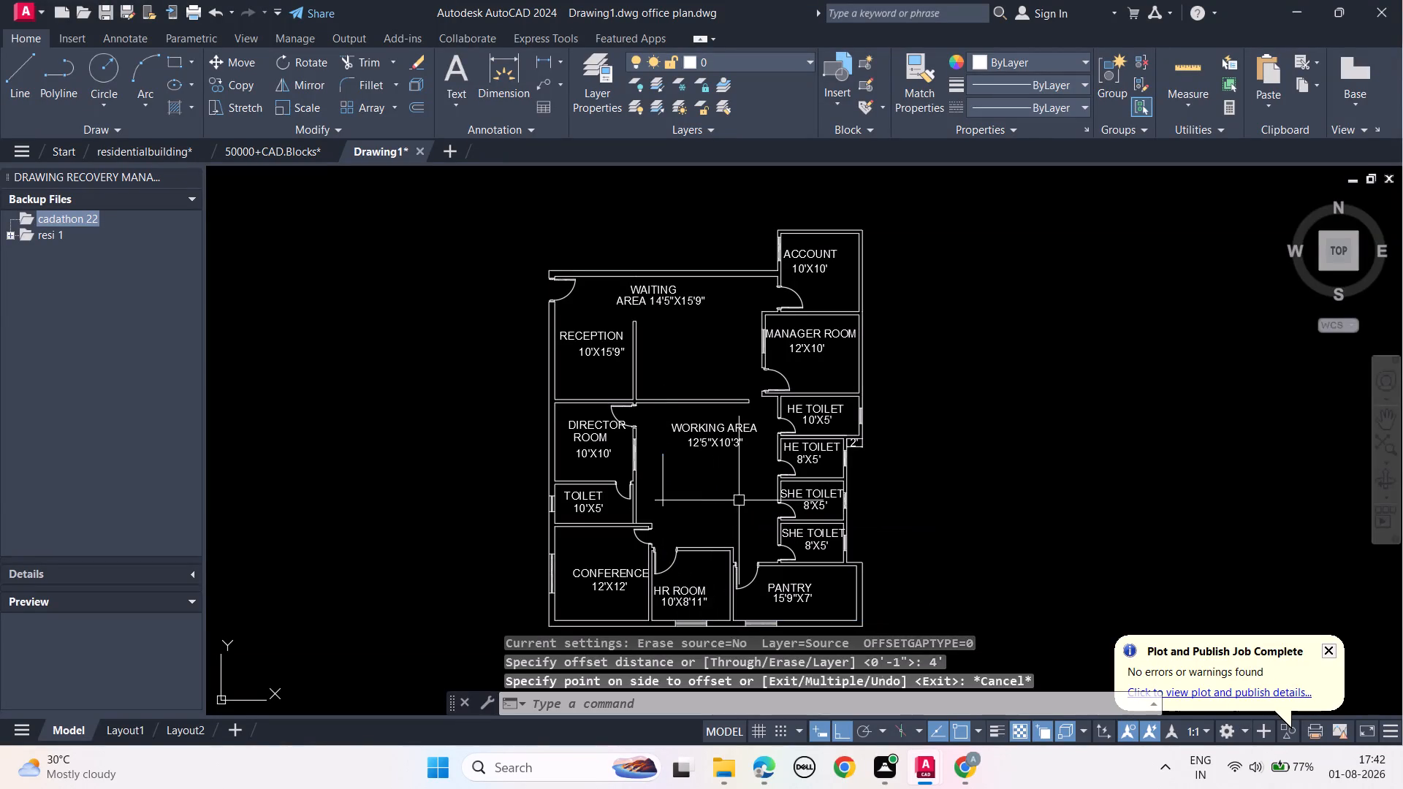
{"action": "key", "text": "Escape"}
Offset the vertical line in the working area 8' to the east.
{"action": "left_click", "coordinate": [665, 481]}
{"action": "type", "text": "OFF"}
{"action": "left_click", "coordinate": [710, 514]}
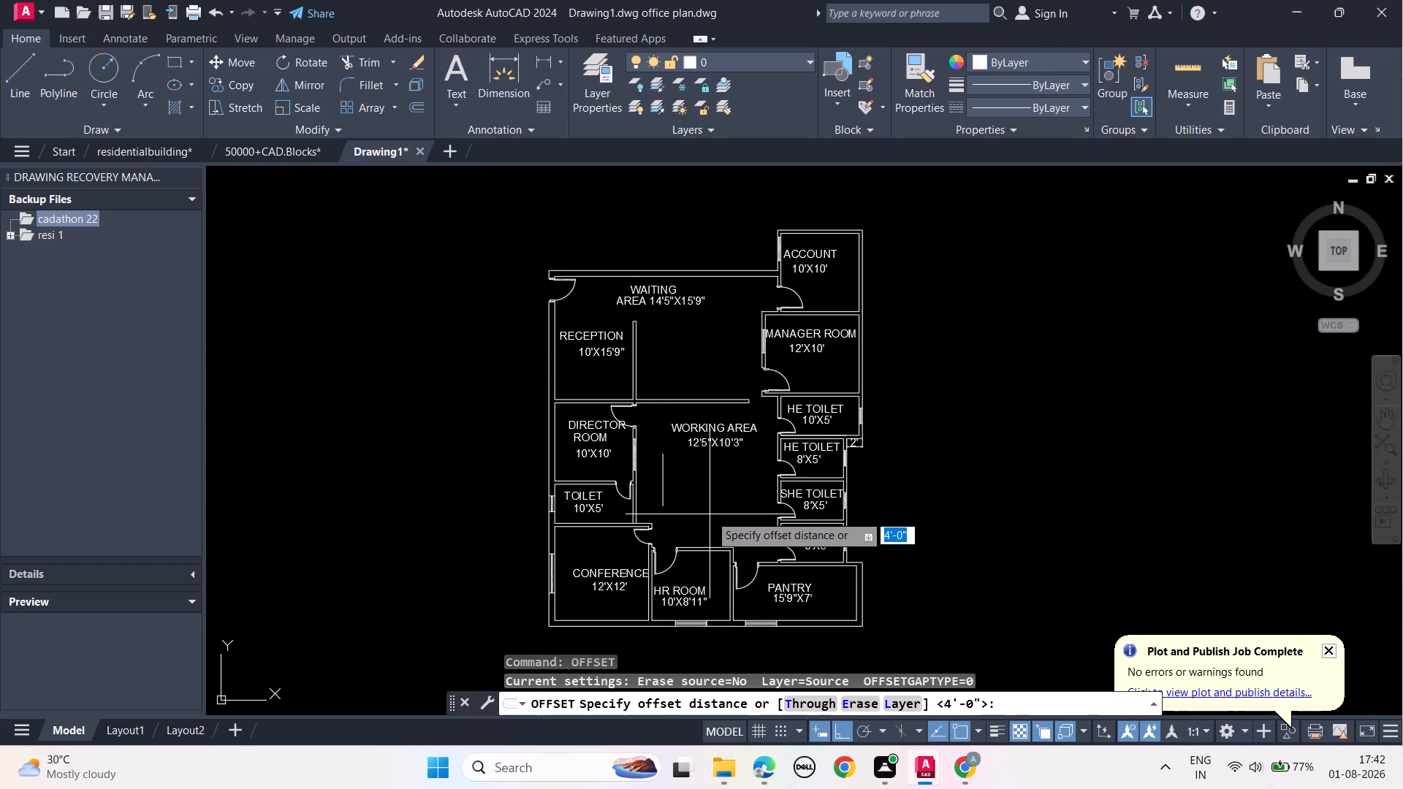
{"action": "type", "text": "8'"}
{"action": "key", "text": "Return"}
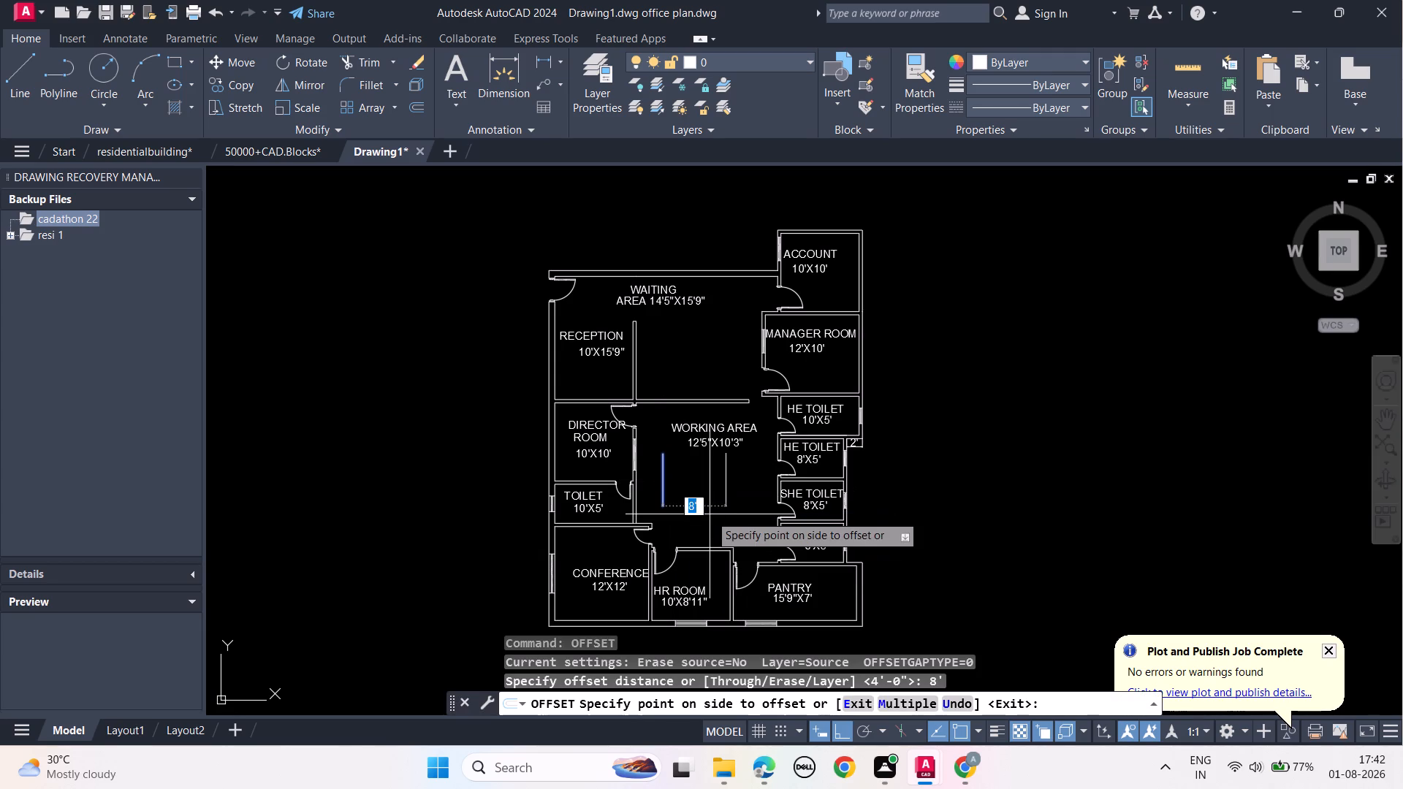
{"action": "left_click", "coordinate": [750, 513]}
{"action": "key", "text": "Escape"}
{"action": "key", "text": "Escape"}
{"action": "key", "text": "Escape"}
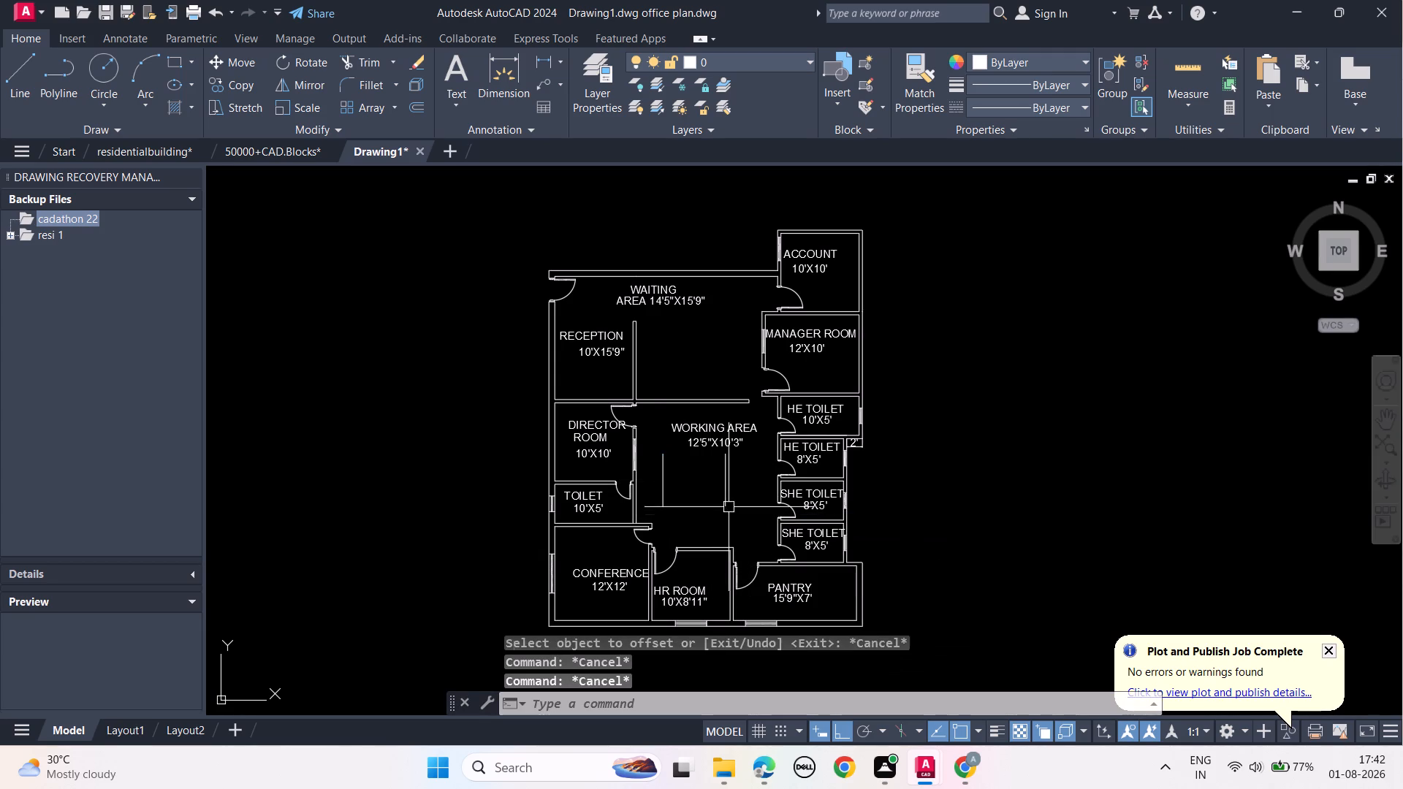
Move both vertical lines in the working area together about 1'-3" to the east.
{"action": "scroll", "coordinate": [724, 493], "scroll_direction": "up", "scroll_amount": 1}
{"action": "left_click", "coordinate": [753, 512]}
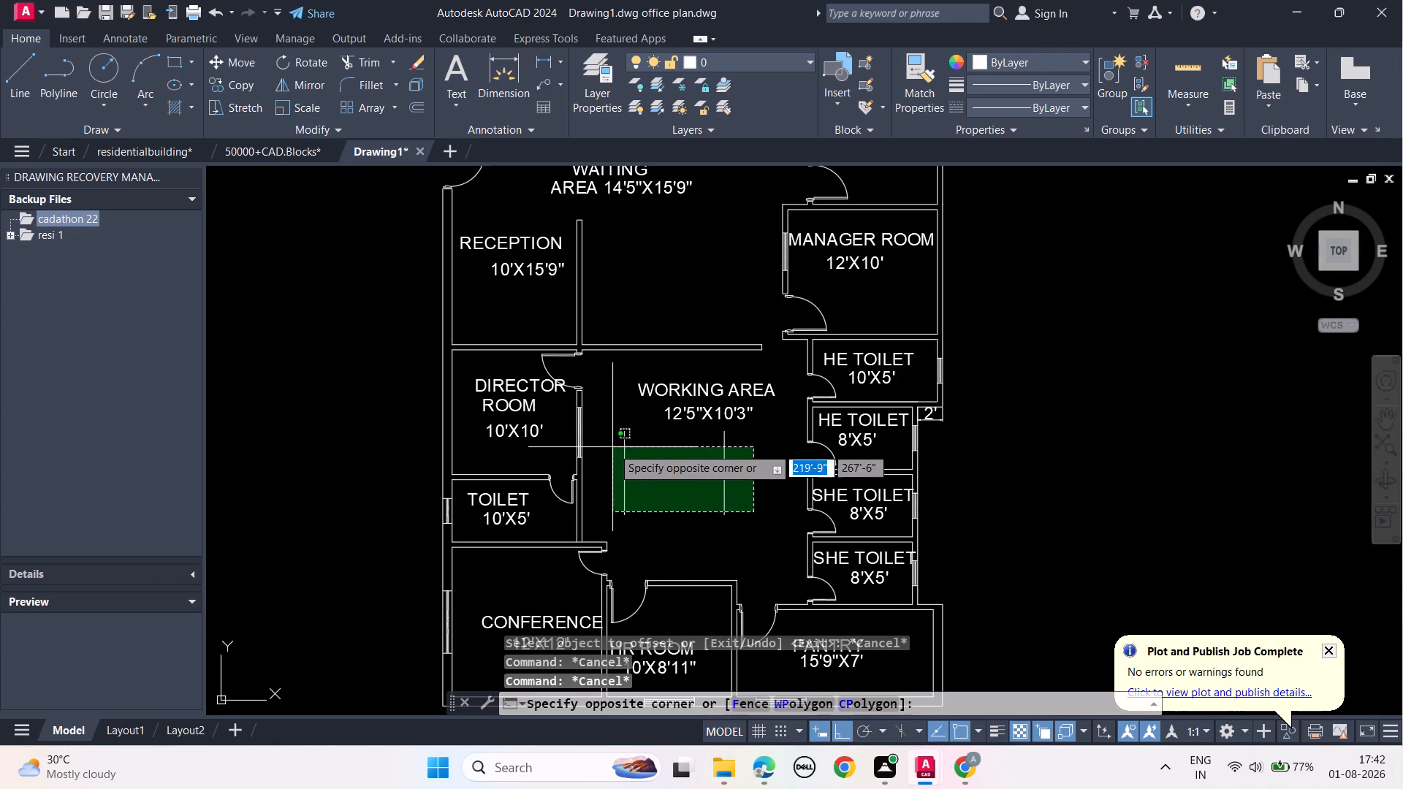
{"action": "left_click", "coordinate": [612, 447]}
{"action": "type", "text": "MO"}
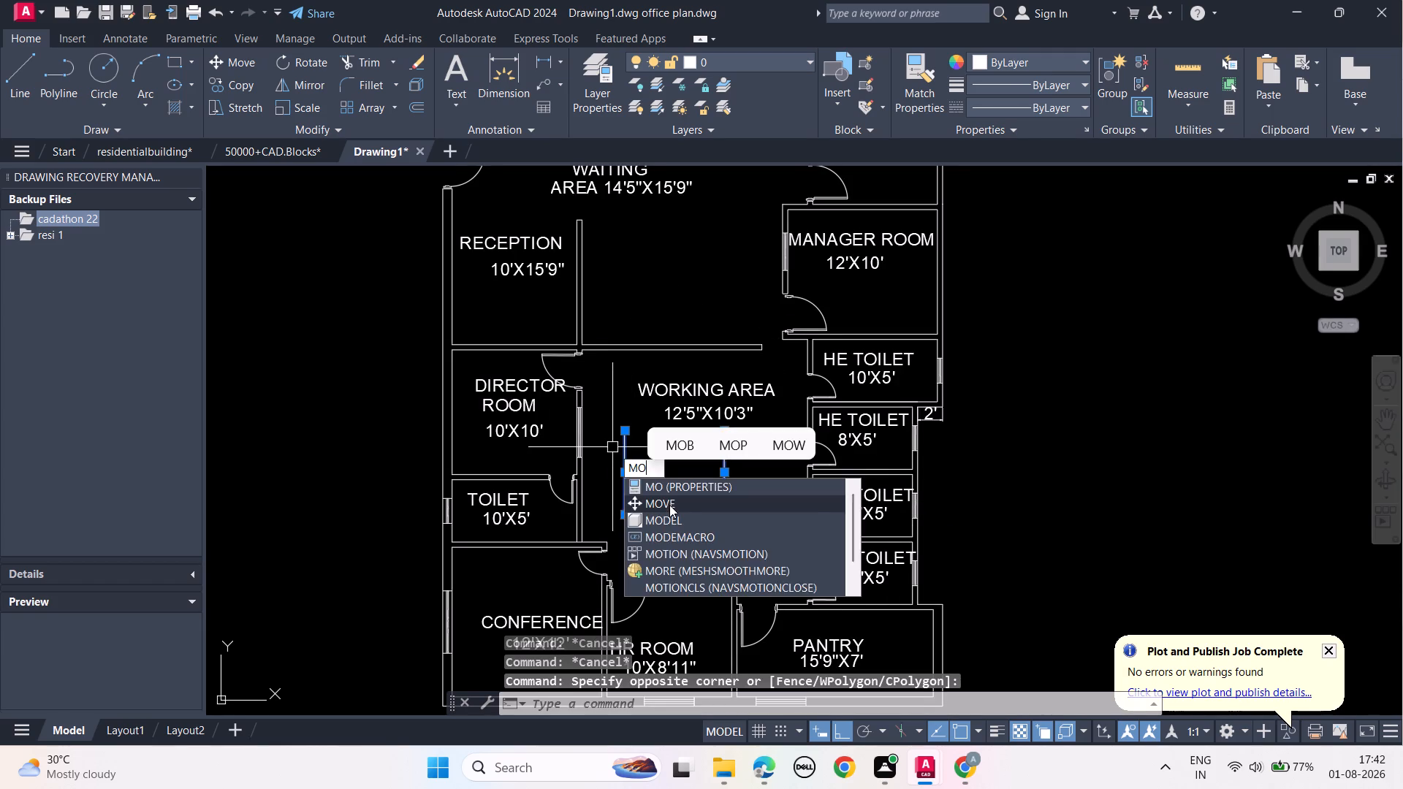
{"action": "left_click", "coordinate": [669, 505]}
{"action": "left_click", "coordinate": [626, 516]}
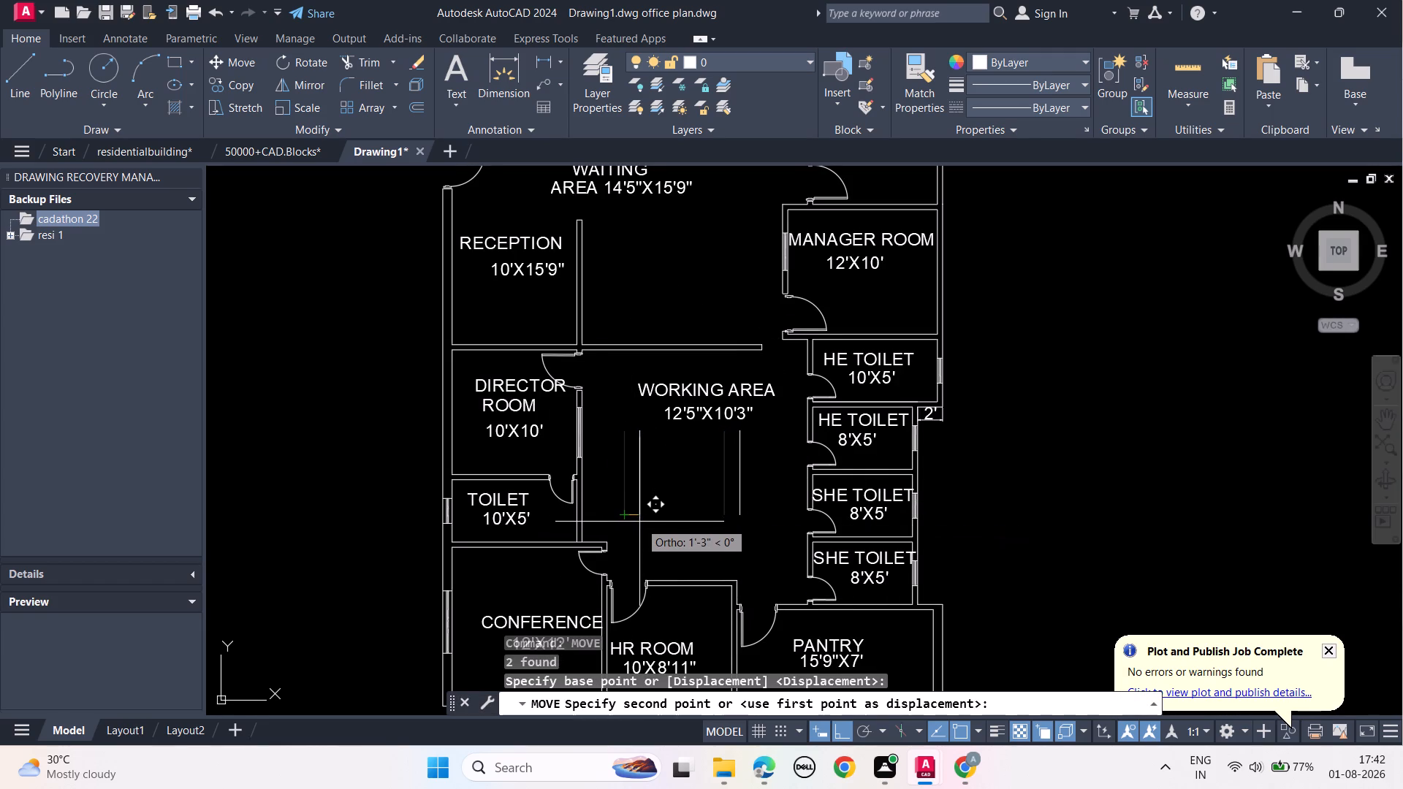
{"action": "left_click", "coordinate": [639, 522]}
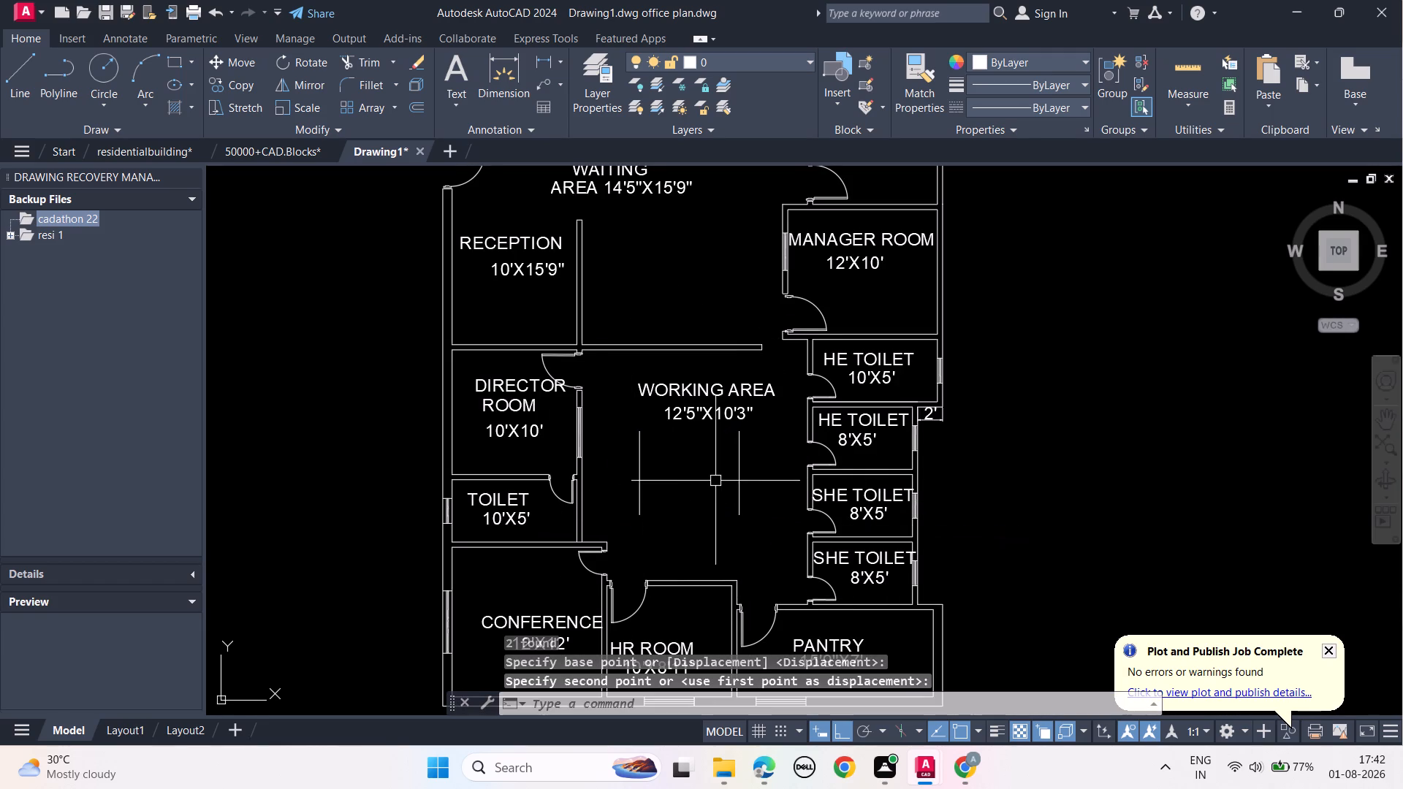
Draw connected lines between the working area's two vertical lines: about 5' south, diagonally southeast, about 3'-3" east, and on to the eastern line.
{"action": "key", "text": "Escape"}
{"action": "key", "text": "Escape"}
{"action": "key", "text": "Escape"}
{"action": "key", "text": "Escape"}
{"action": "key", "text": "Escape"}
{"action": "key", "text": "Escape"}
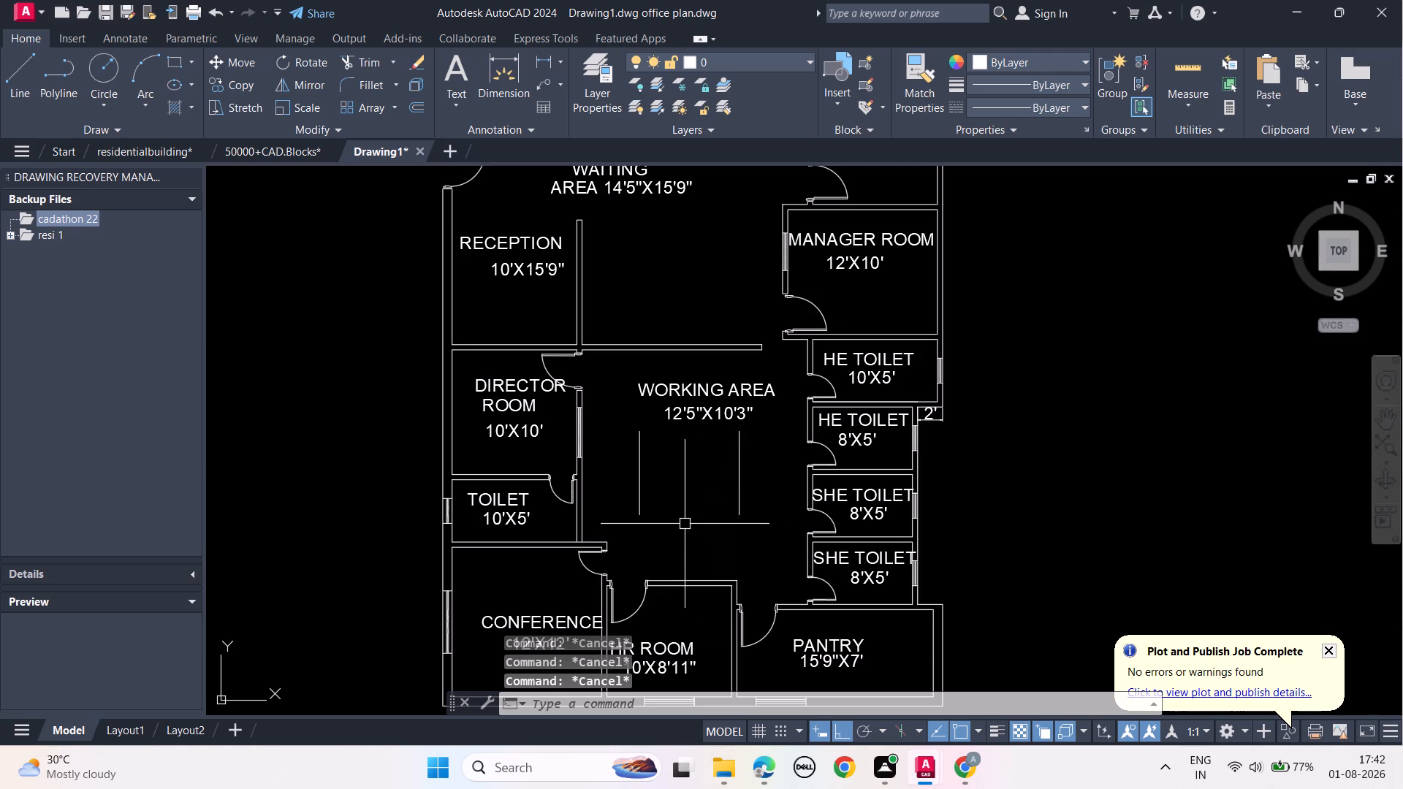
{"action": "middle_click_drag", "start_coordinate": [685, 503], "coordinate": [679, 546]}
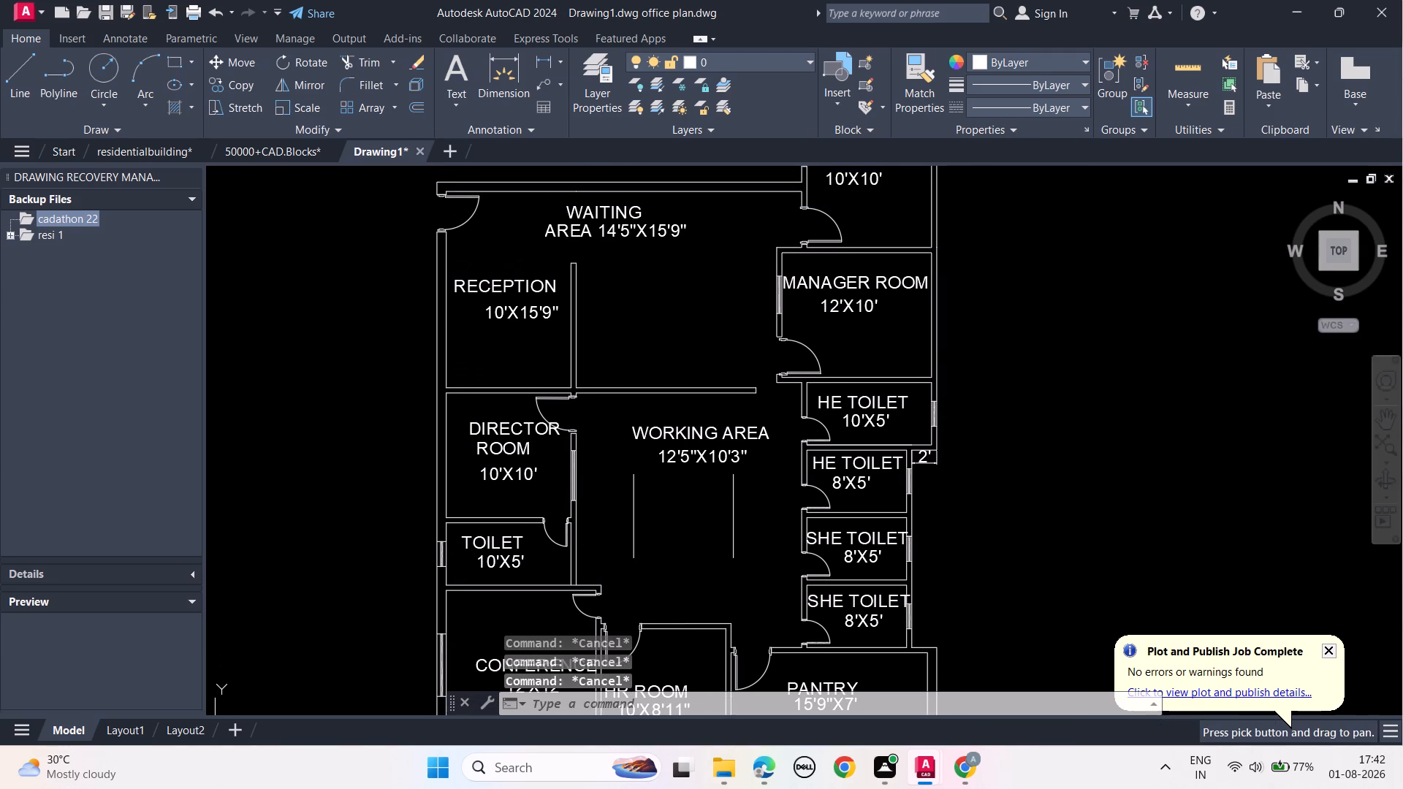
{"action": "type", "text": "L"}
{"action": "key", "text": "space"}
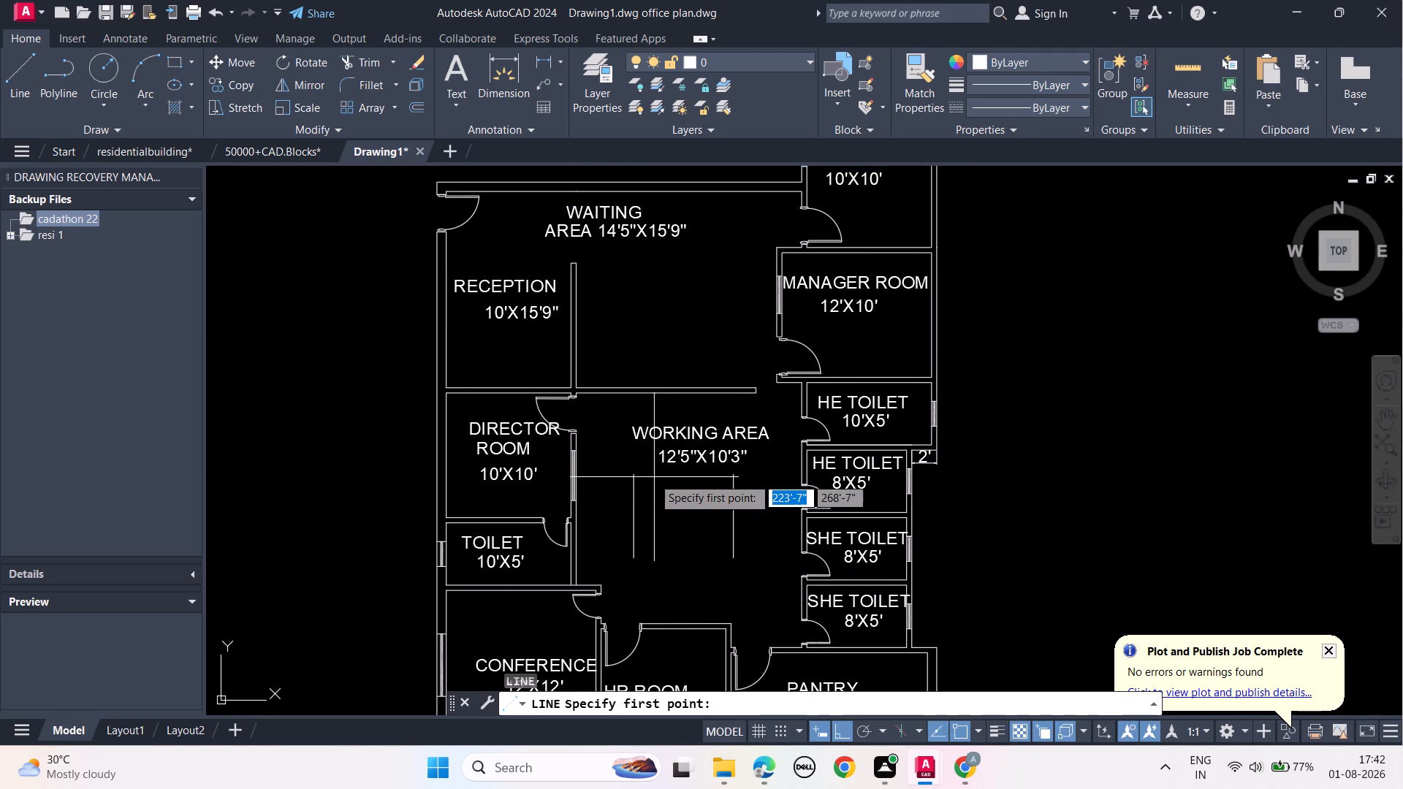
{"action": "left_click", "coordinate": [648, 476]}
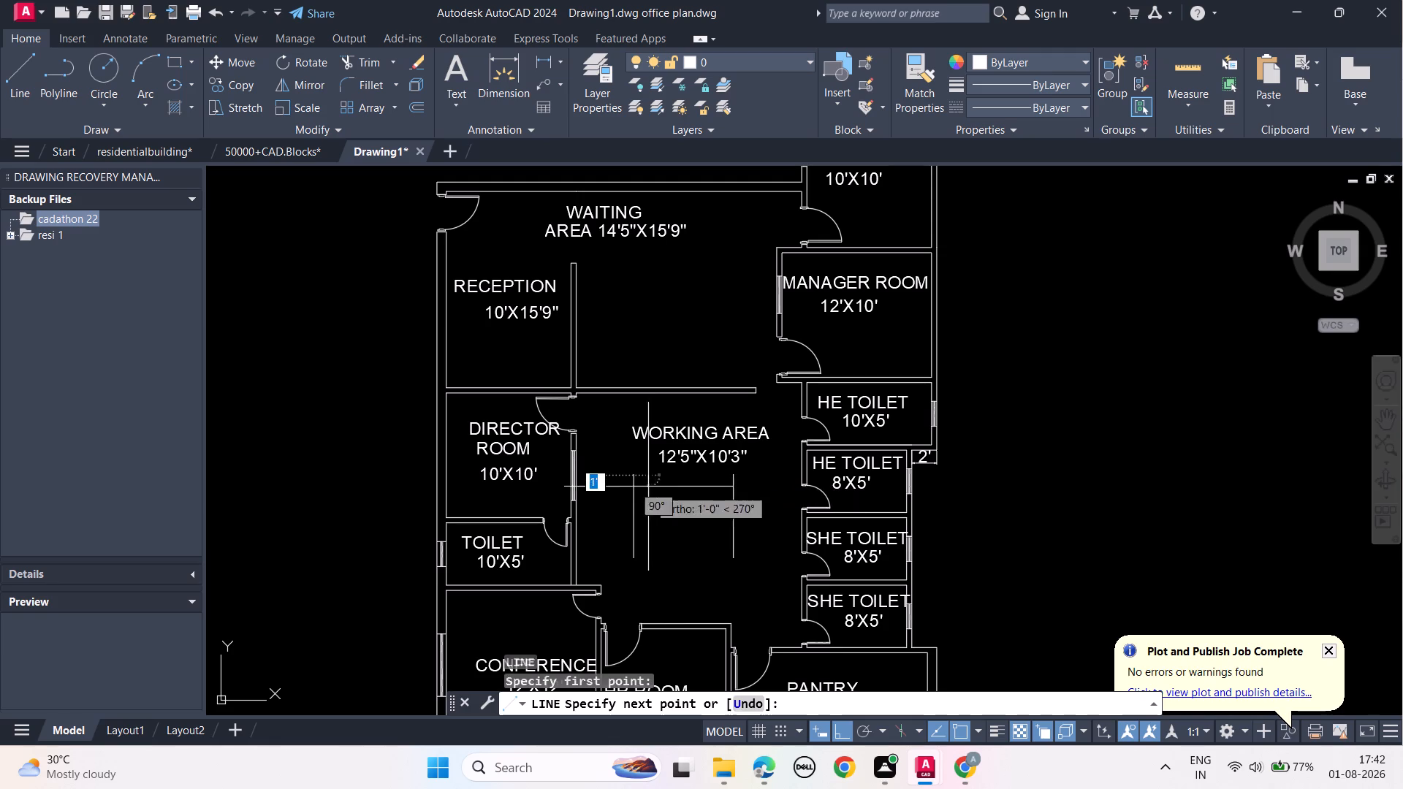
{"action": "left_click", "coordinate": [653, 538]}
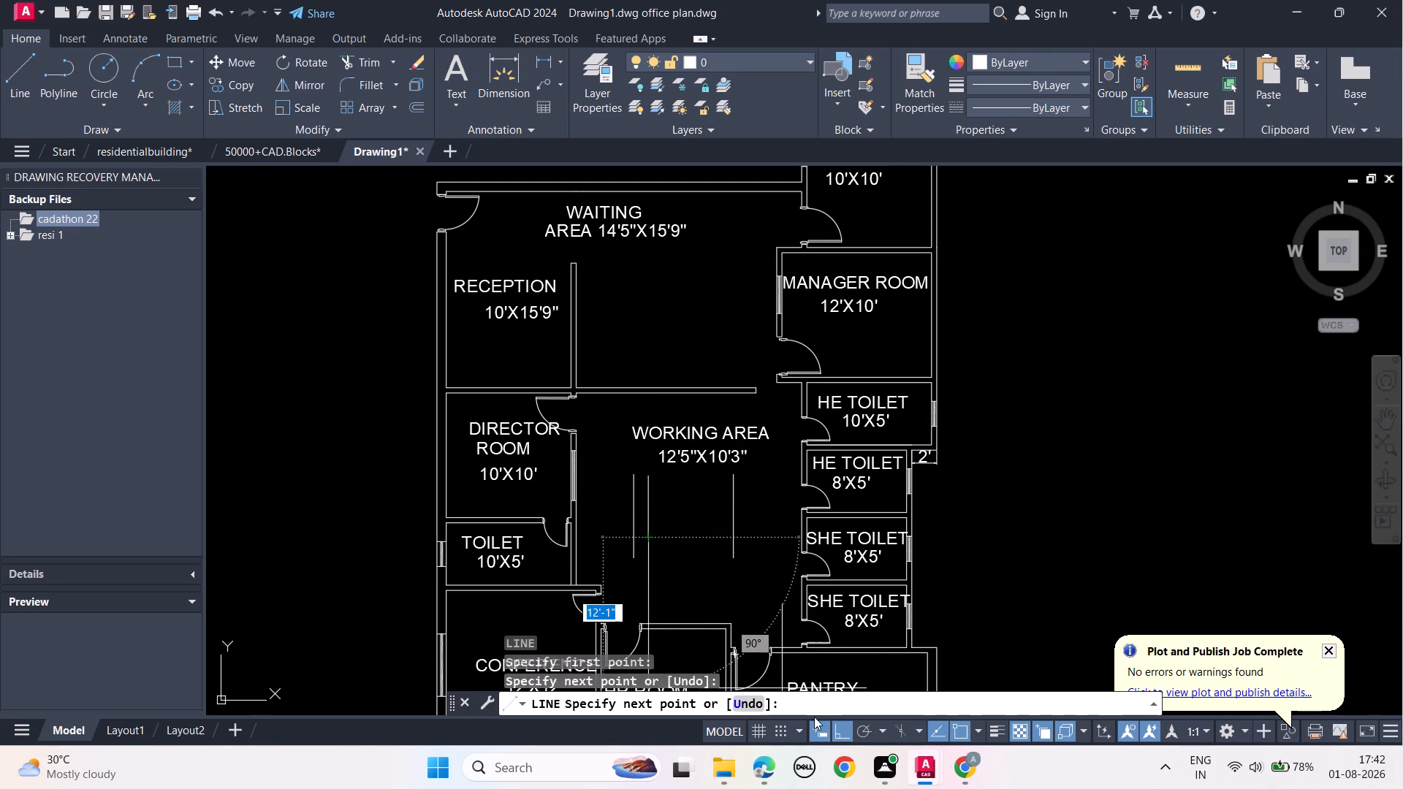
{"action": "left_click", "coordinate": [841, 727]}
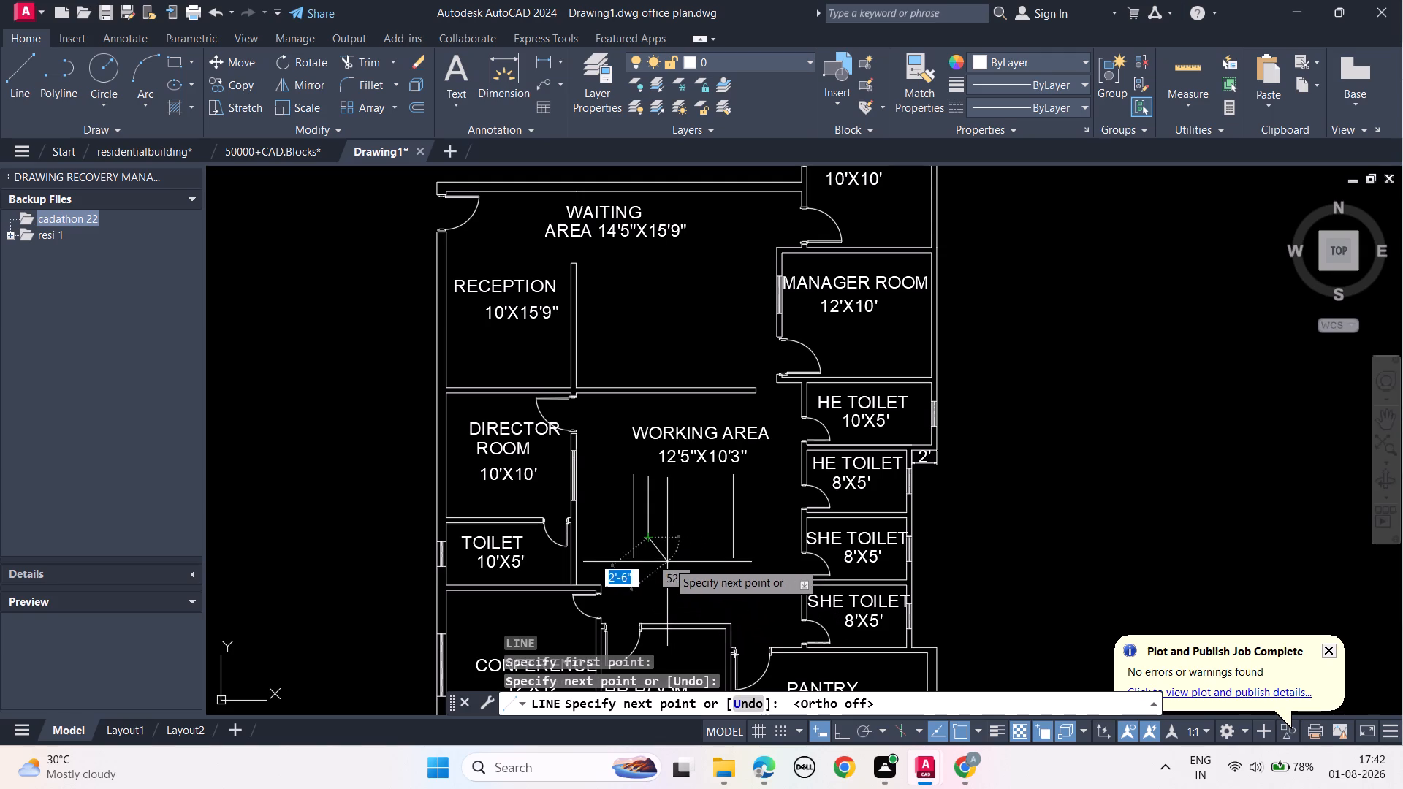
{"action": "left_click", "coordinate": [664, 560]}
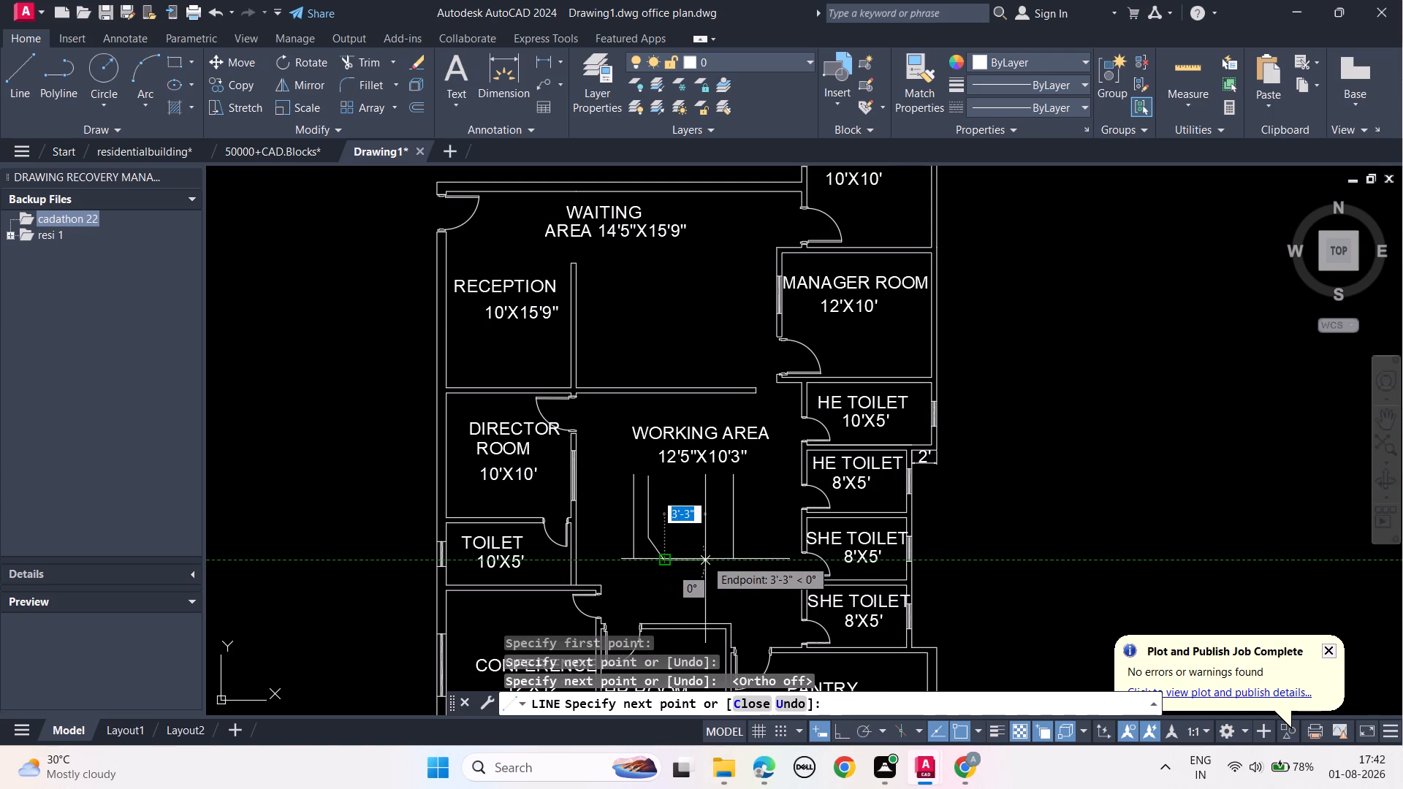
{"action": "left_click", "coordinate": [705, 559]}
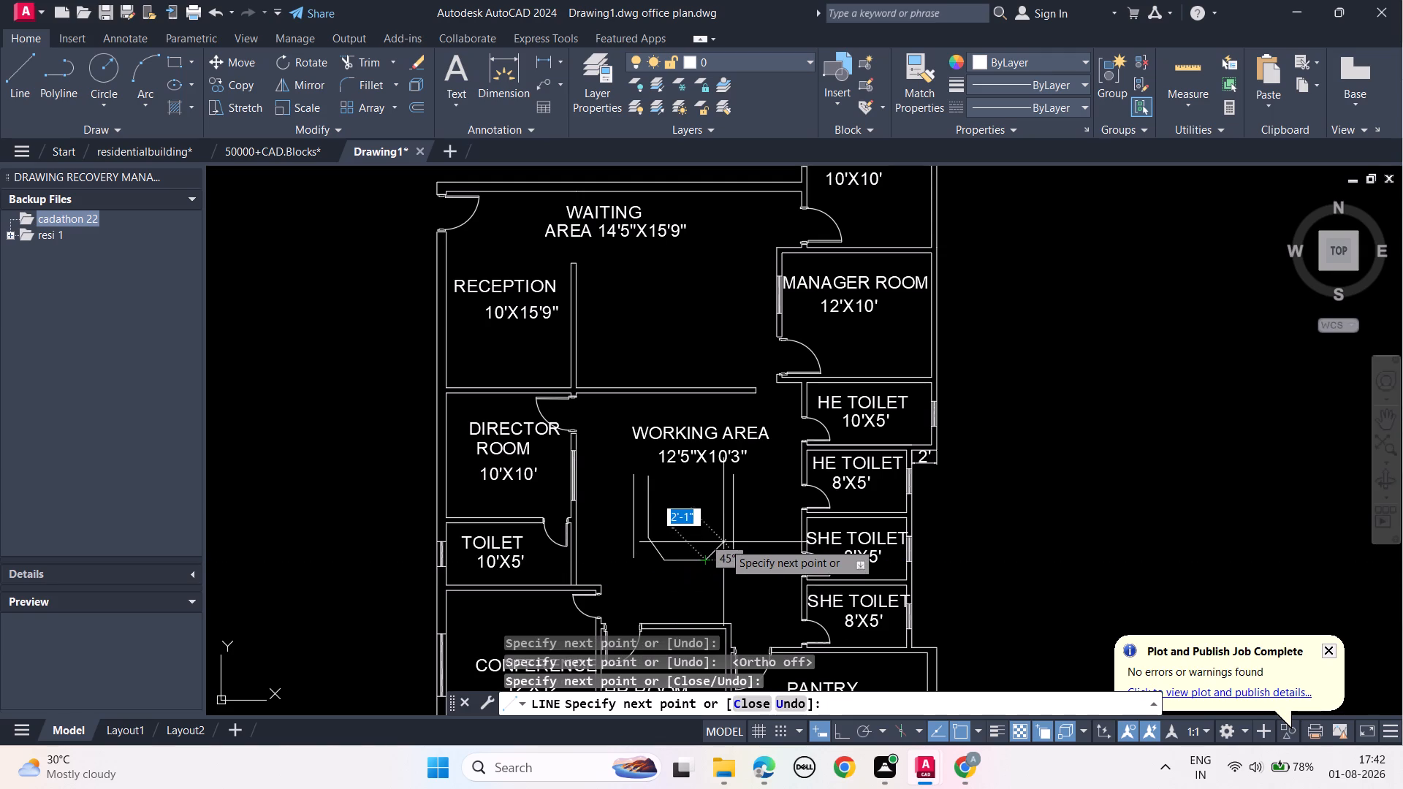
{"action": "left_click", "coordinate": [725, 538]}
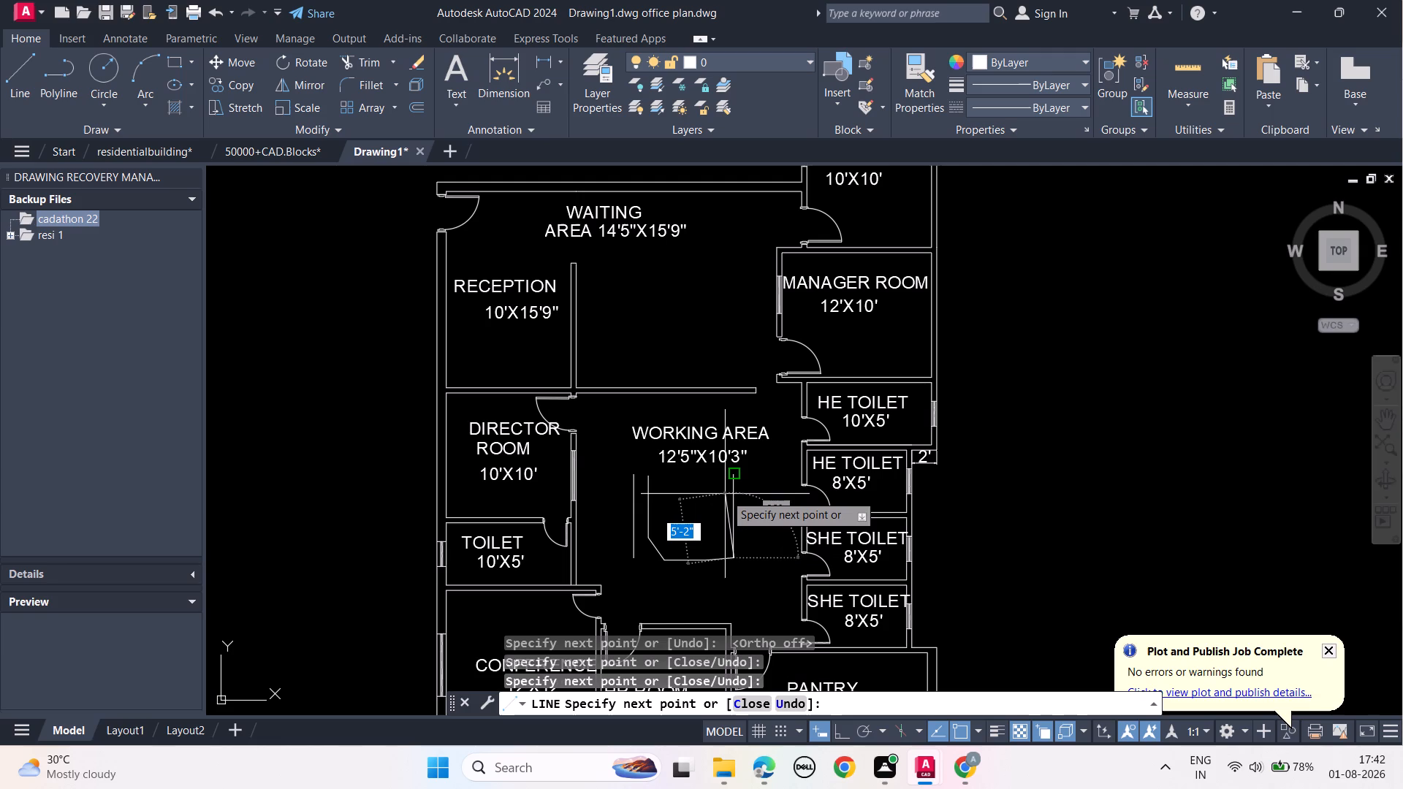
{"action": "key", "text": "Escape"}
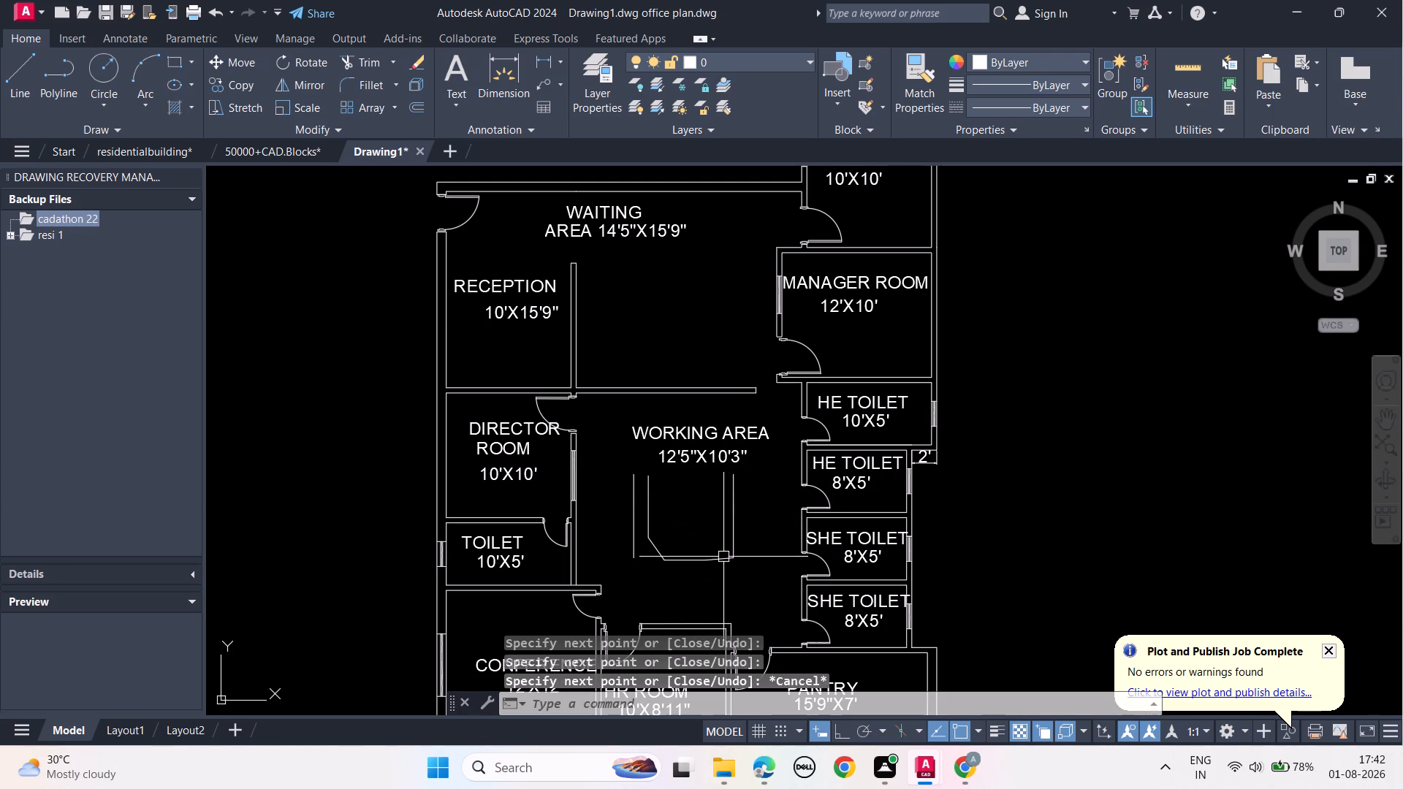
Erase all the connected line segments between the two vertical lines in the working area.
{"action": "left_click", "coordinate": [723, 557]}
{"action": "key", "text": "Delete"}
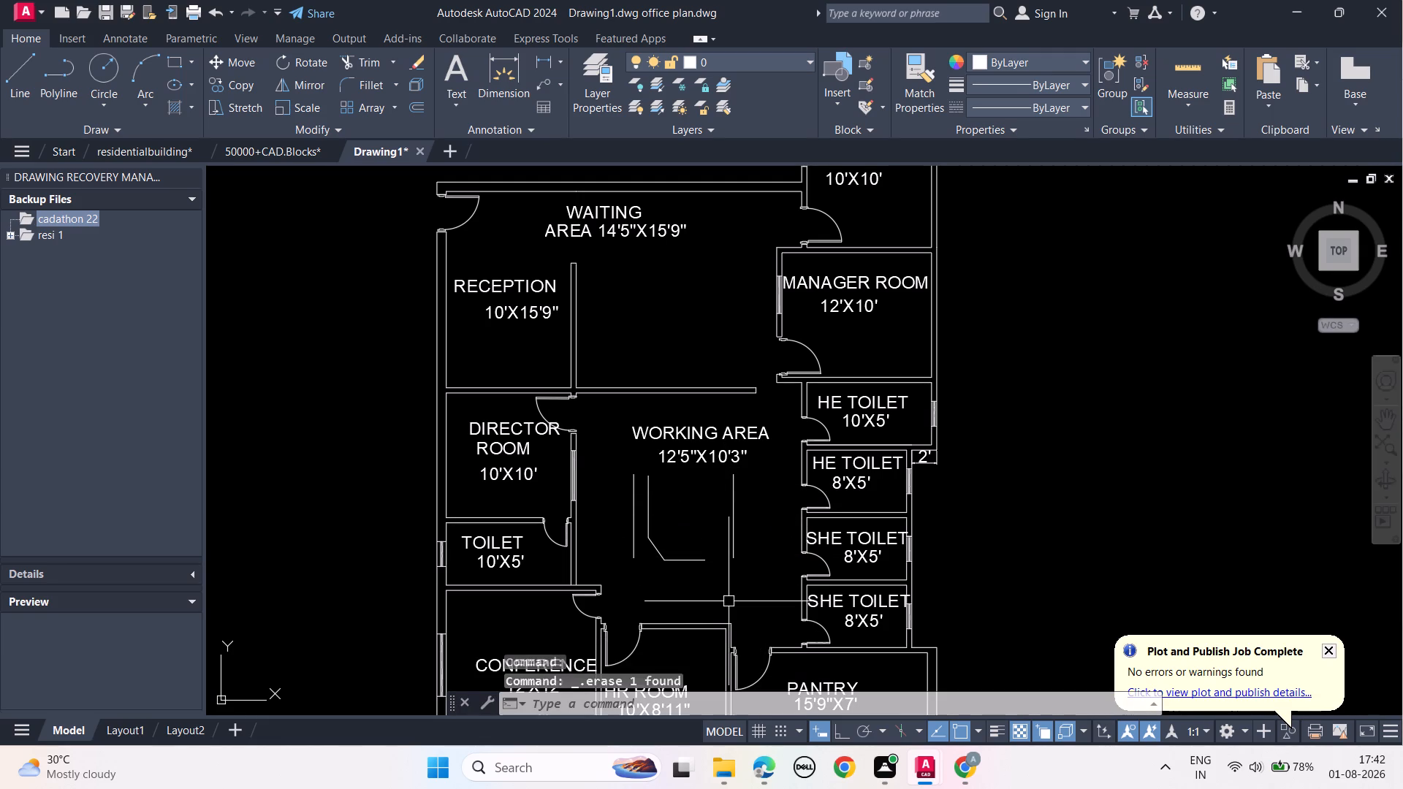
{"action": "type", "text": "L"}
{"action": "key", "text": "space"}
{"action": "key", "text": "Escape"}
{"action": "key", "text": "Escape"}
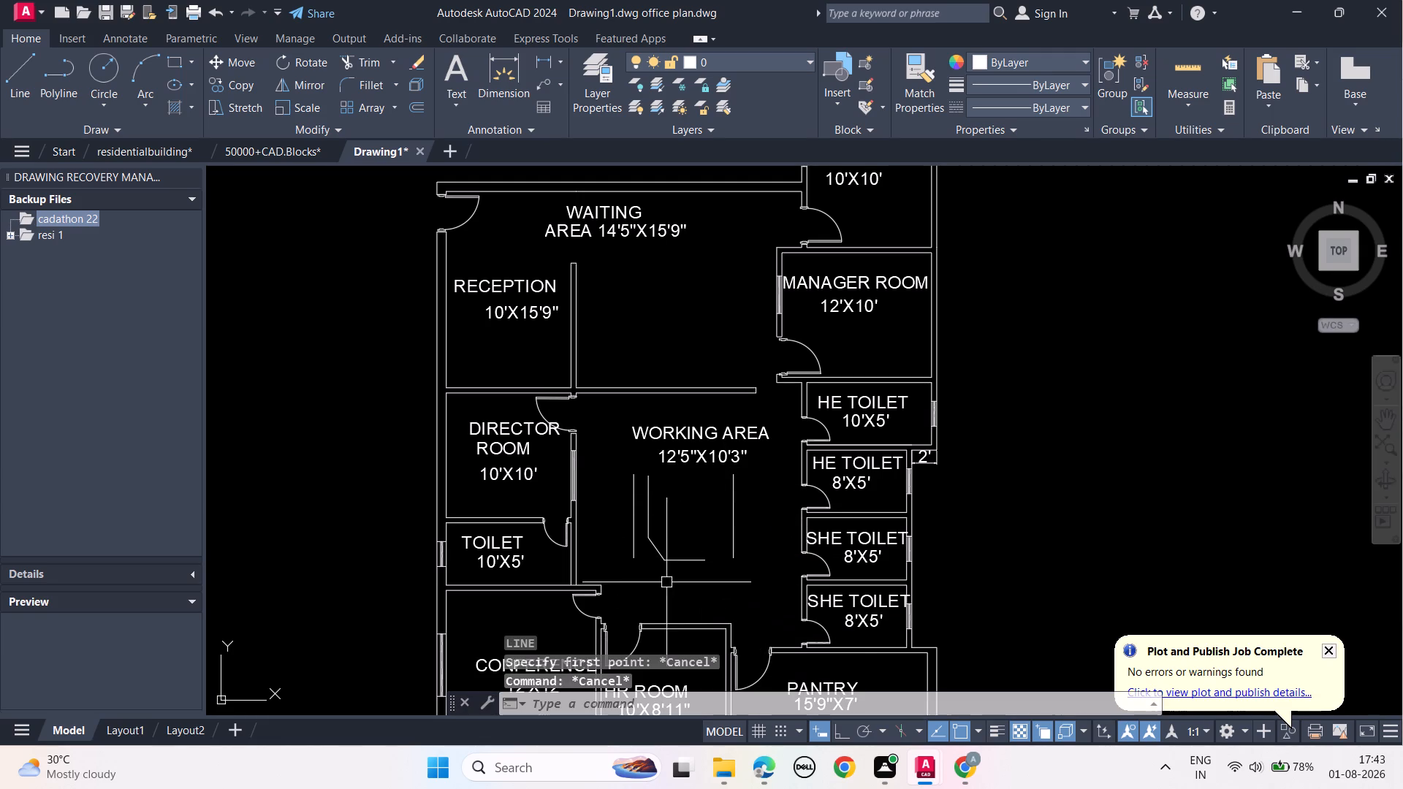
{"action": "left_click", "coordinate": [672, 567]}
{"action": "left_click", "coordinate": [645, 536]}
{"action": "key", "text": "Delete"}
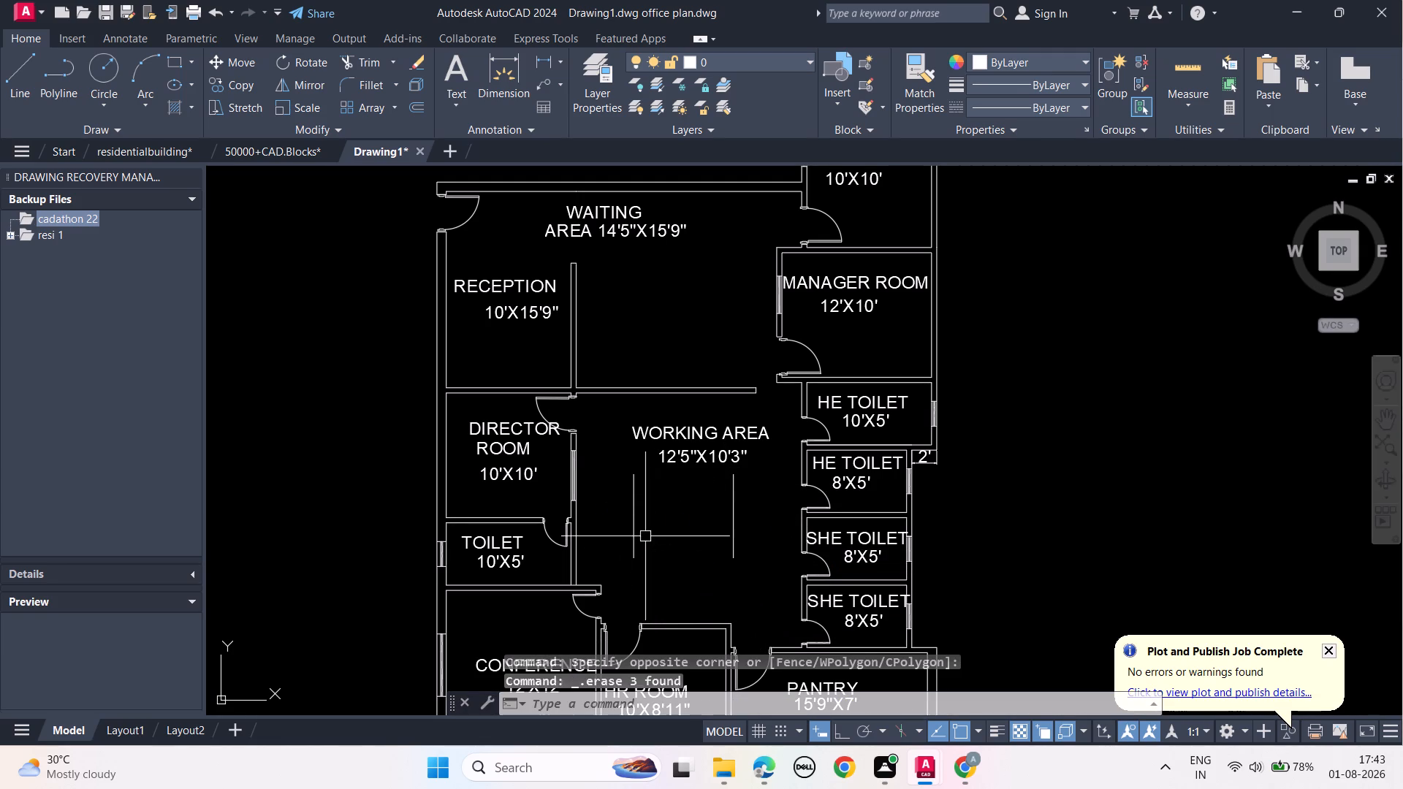
Erase both vertical lines from the working area.
{"action": "left_click", "coordinate": [736, 518]}
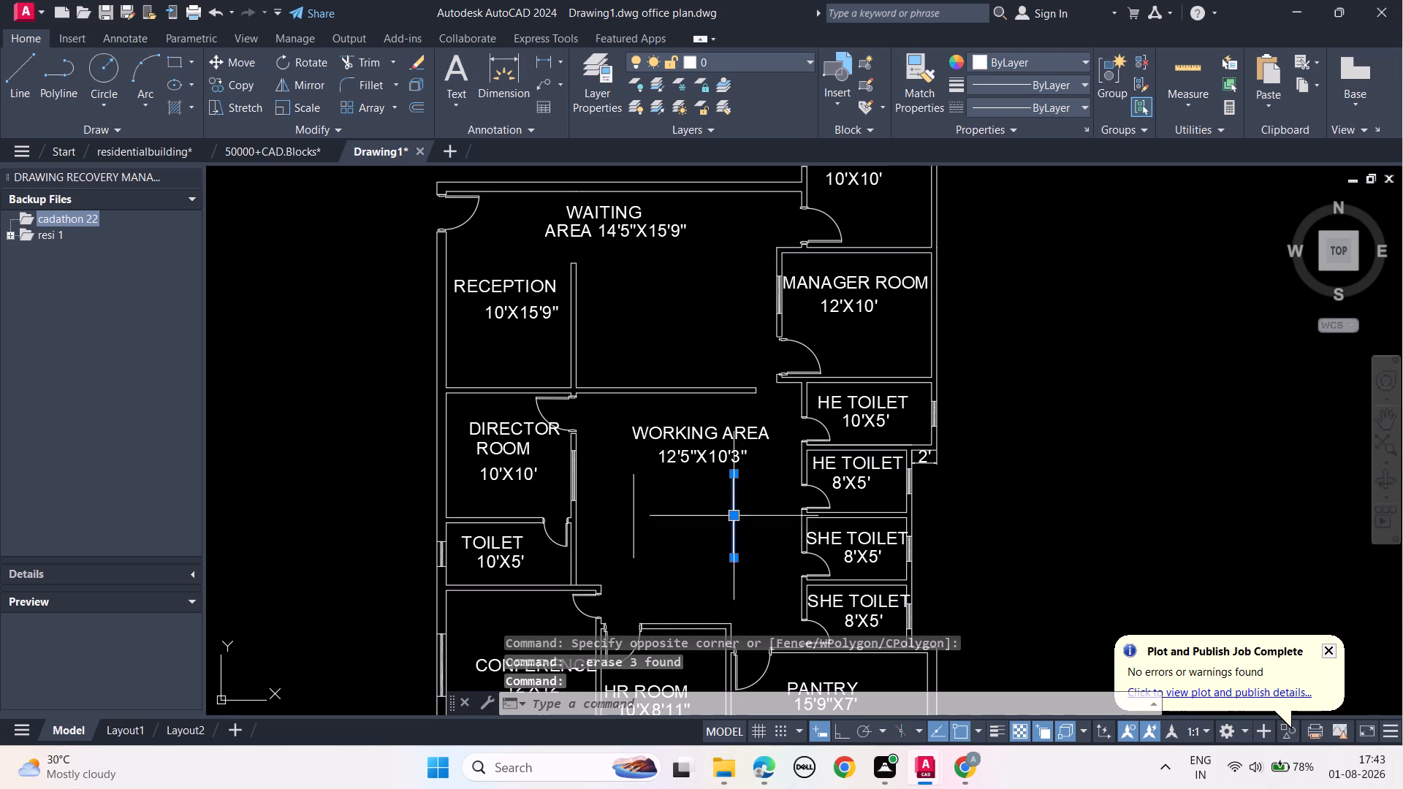
{"action": "left_click", "coordinate": [633, 517]}
{"action": "key", "text": "Delete"}
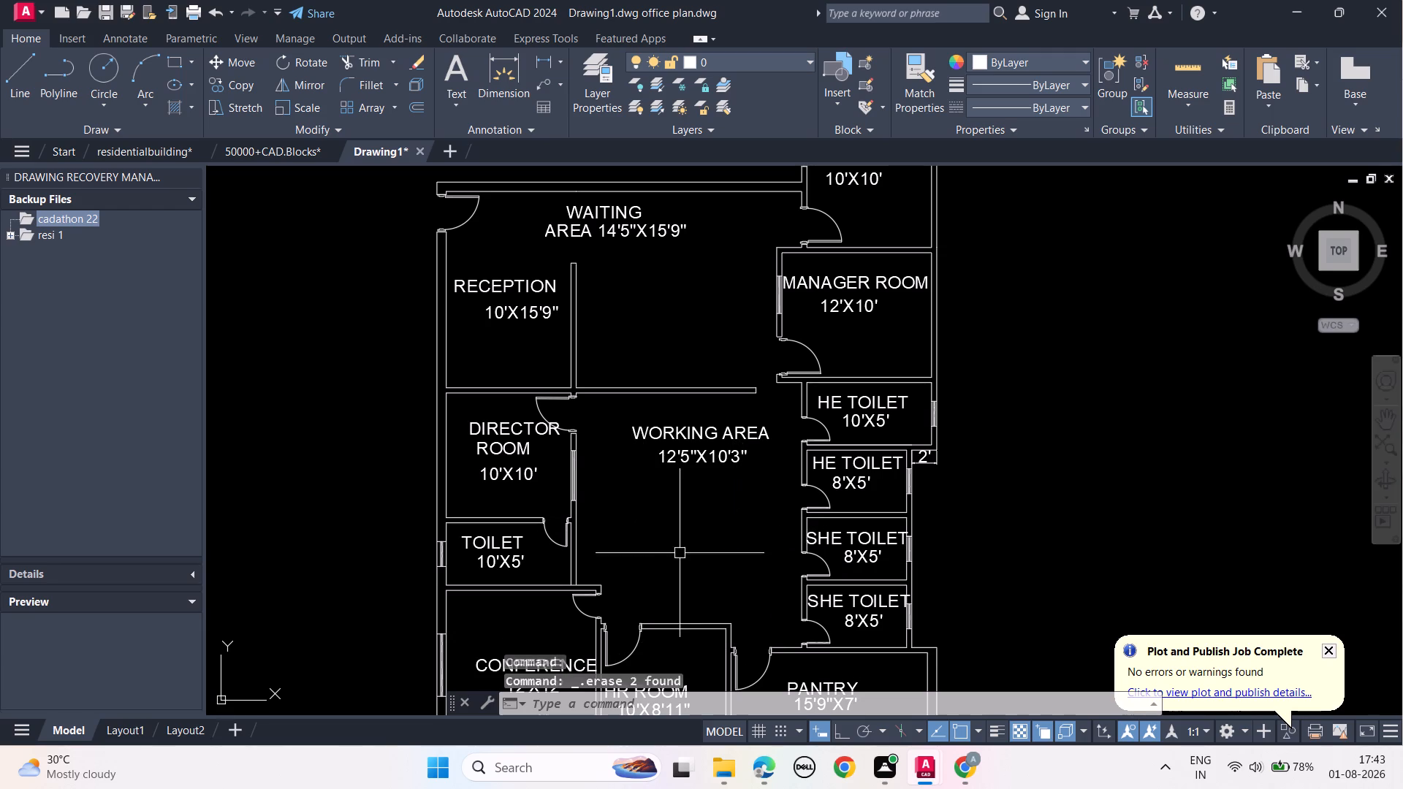
Switch to the 50000+CAD.Blocks drawing and look through its armchair, auxiliary furniture and bed block sheets.
{"action": "middle_click_drag", "start_coordinate": [687, 585], "coordinate": [696, 530]}
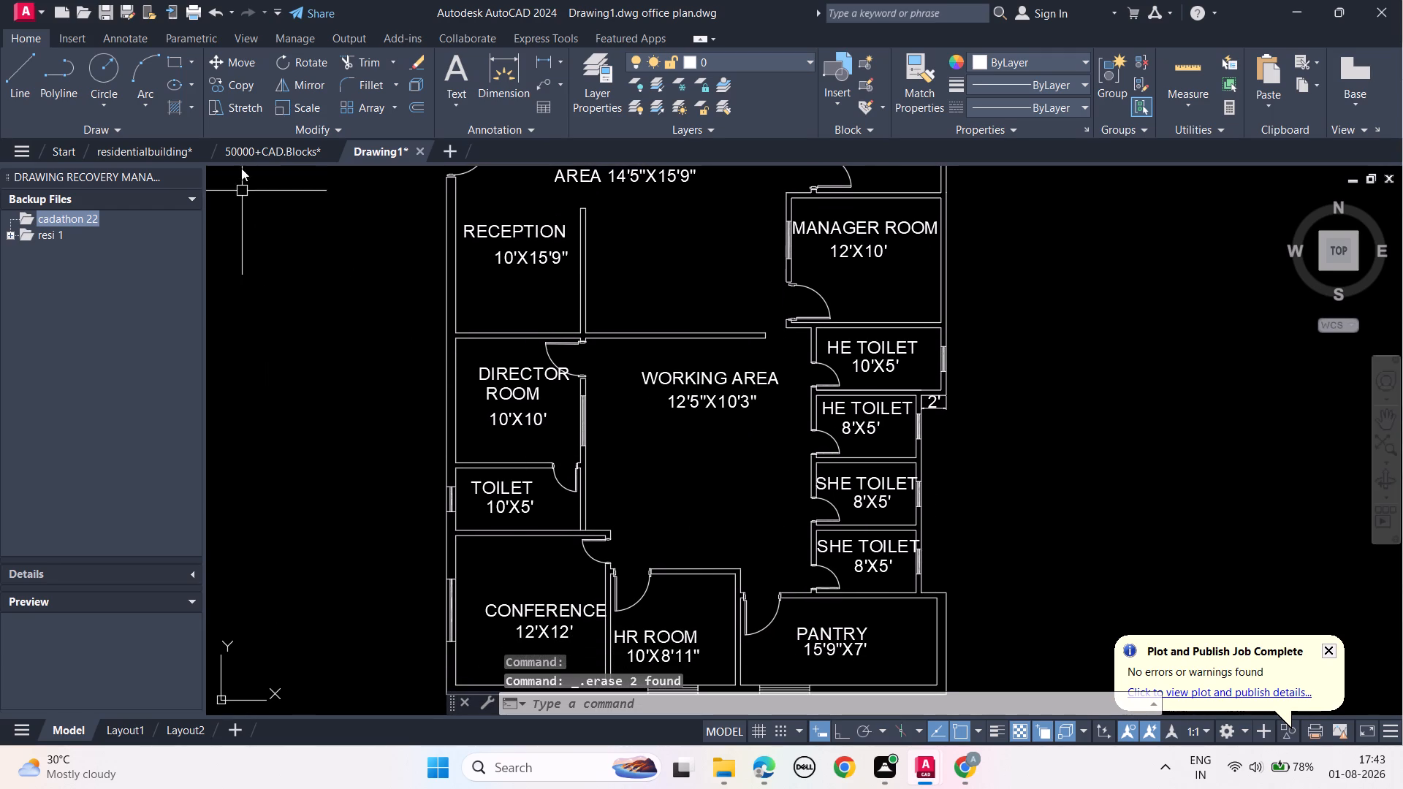
{"action": "left_click", "coordinate": [254, 151]}
{"action": "middle_click_drag", "start_coordinate": [786, 394], "coordinate": [612, 510]}
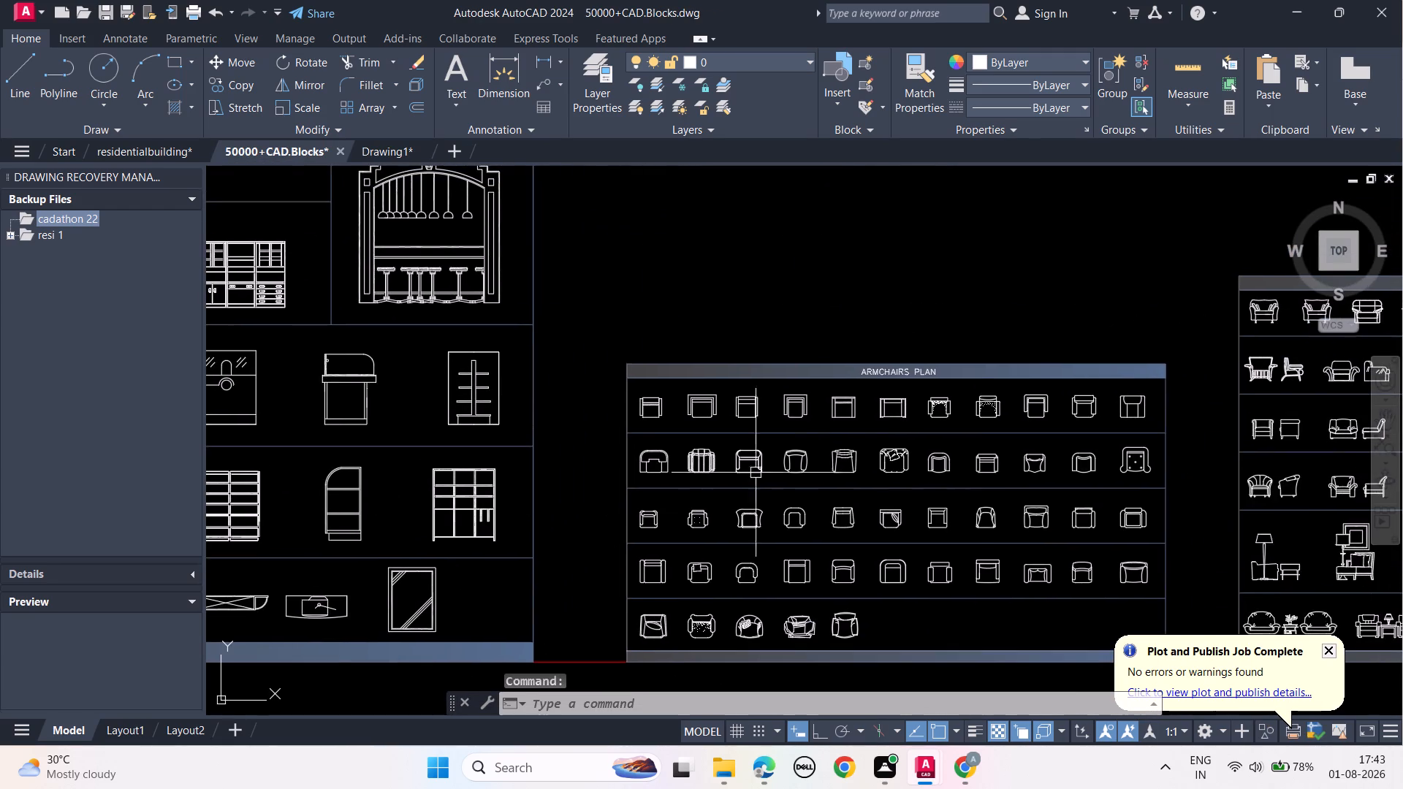
{"action": "middle_click_drag", "start_coordinate": [983, 458], "coordinate": [639, 436]}
{"action": "middle_click_drag", "start_coordinate": [973, 438], "coordinate": [593, 492]}
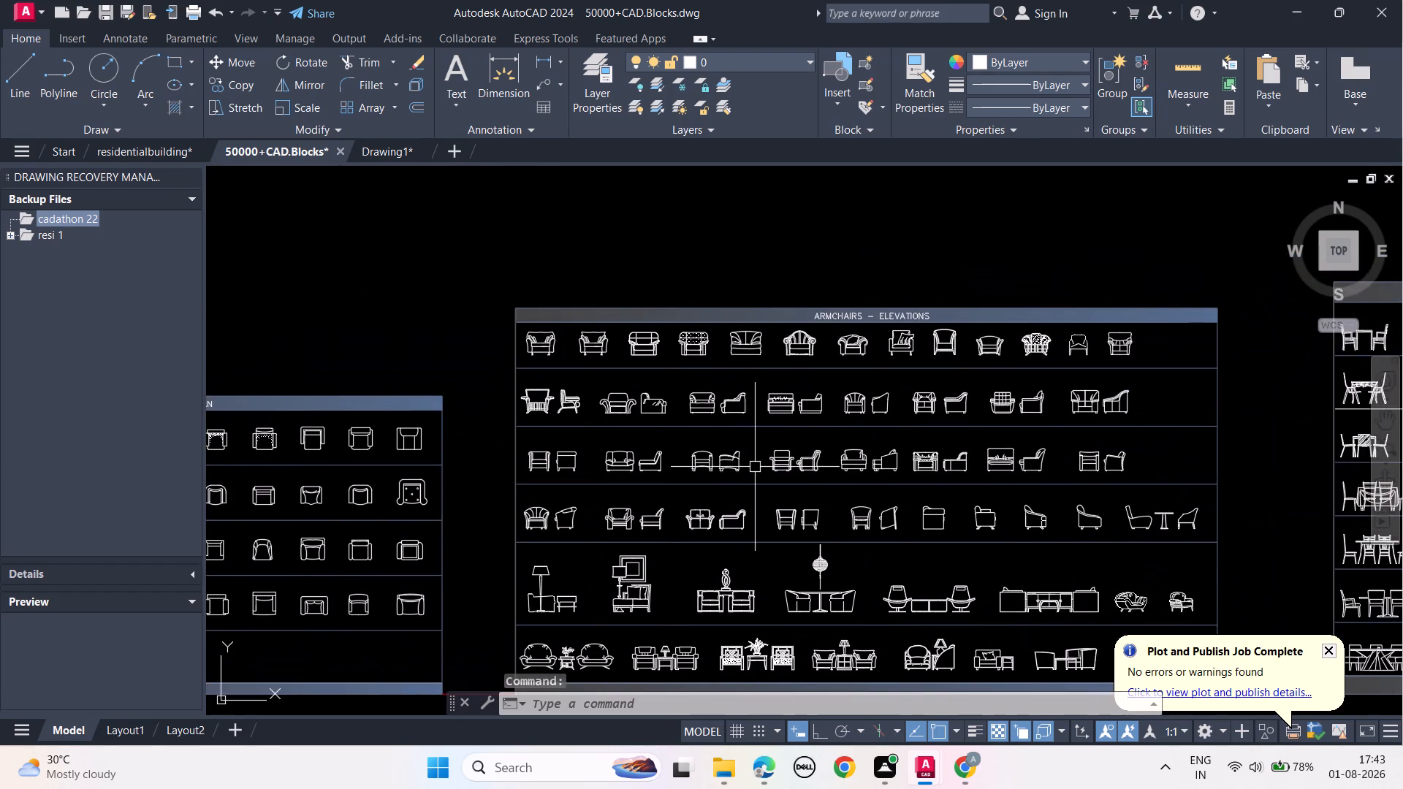
{"action": "scroll", "coordinate": [756, 465], "scroll_direction": "down", "scroll_amount": 2}
{"action": "middle_click_drag", "start_coordinate": [1060, 457], "coordinate": [1068, 454]}
{"action": "scroll", "coordinate": [1066, 454], "scroll_direction": "up", "scroll_amount": 3}
{"action": "scroll", "coordinate": [1069, 450], "scroll_direction": "down", "scroll_amount": 2}
{"action": "middle_click_drag", "start_coordinate": [772, 492], "coordinate": [1041, 480]}
{"action": "middle_click_drag", "start_coordinate": [616, 507], "coordinate": [1016, 493]}
{"action": "scroll", "coordinate": [871, 482], "scroll_direction": "down", "scroll_amount": 1}
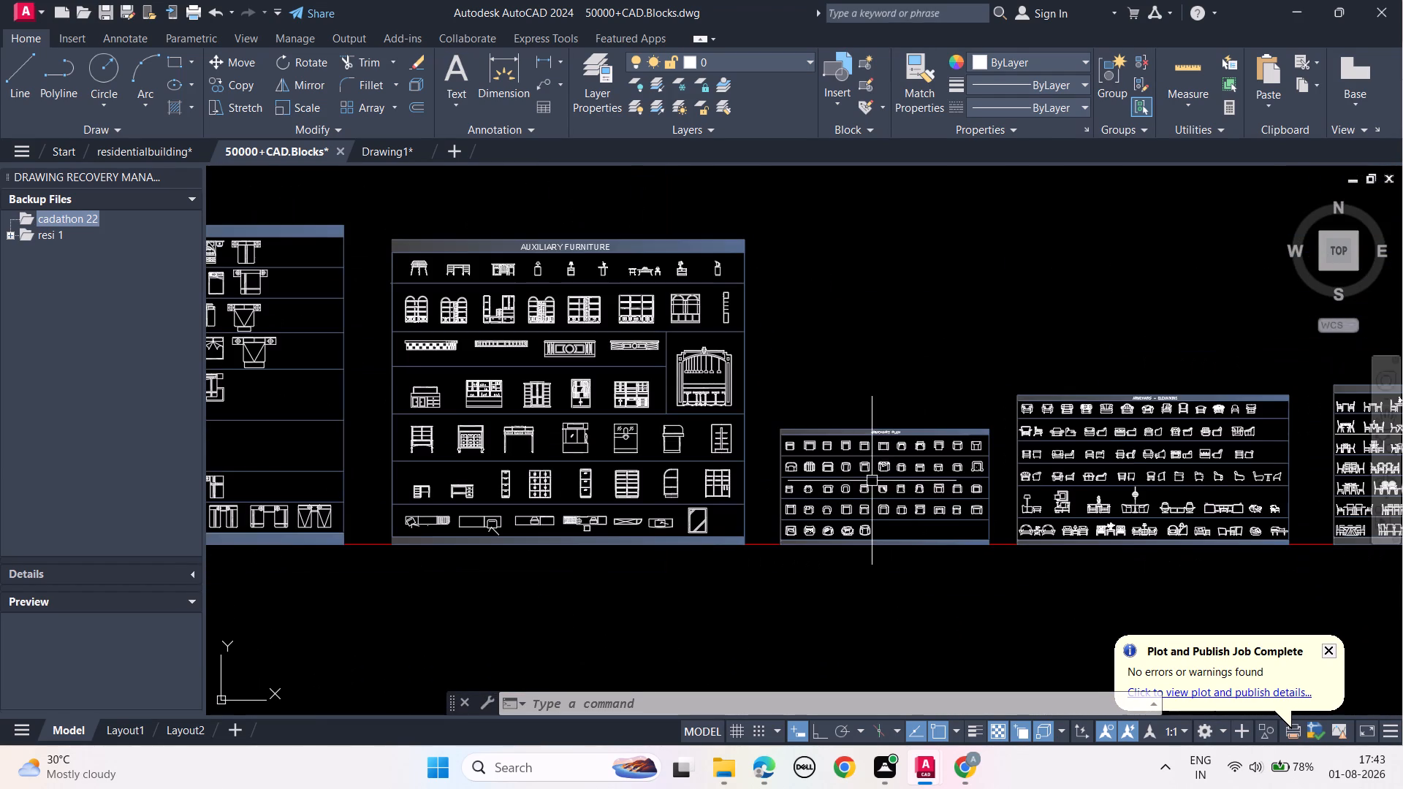
{"action": "middle_click_drag", "start_coordinate": [542, 468], "coordinate": [1308, 518]}
{"action": "middle_click_drag", "start_coordinate": [835, 513], "coordinate": [1333, 509]}
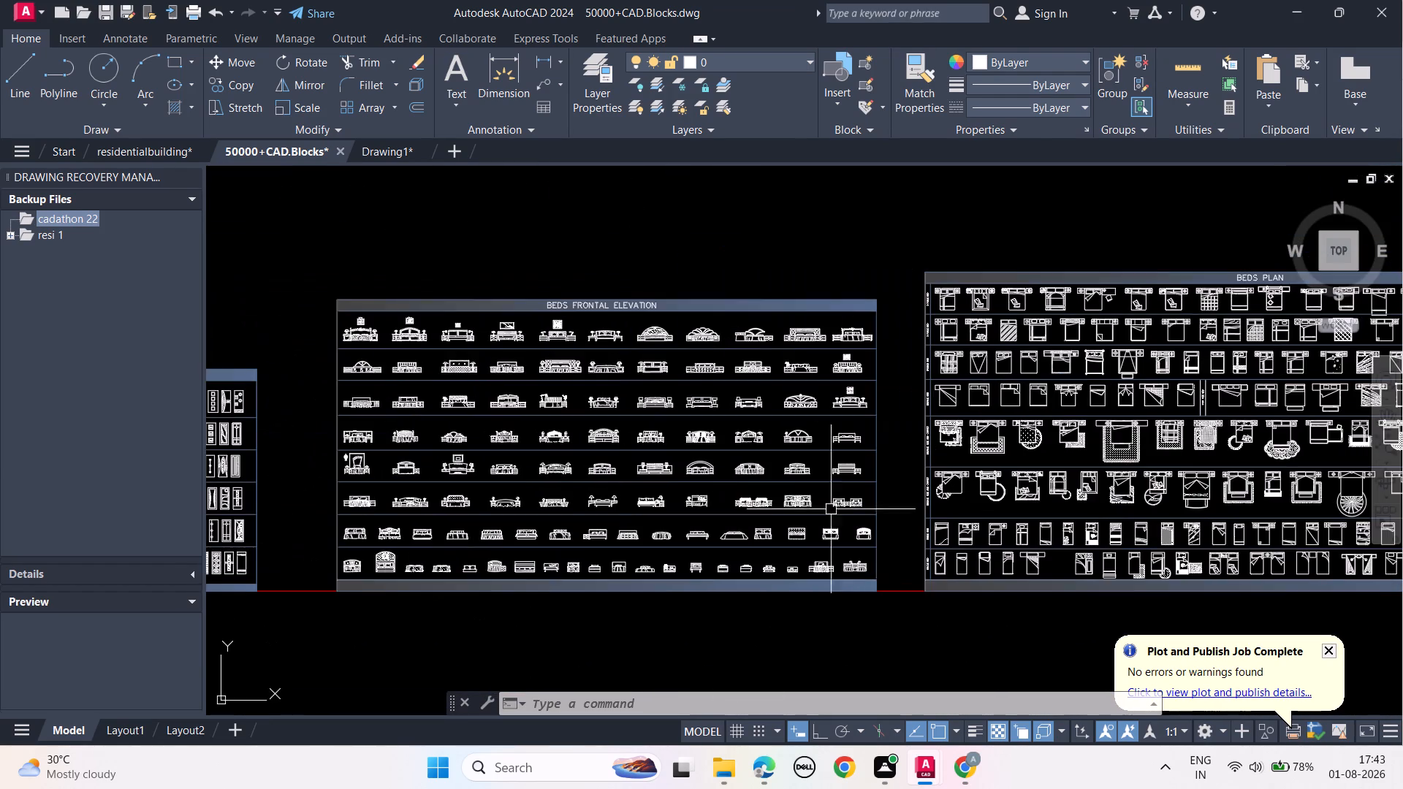
{"action": "middle_click_drag", "start_coordinate": [685, 489], "coordinate": [1054, 480]}
{"action": "scroll", "coordinate": [556, 506], "scroll_direction": "up", "scroll_amount": 2}
{"action": "middle_click_drag", "start_coordinate": [1198, 517], "coordinate": [380, 535]}
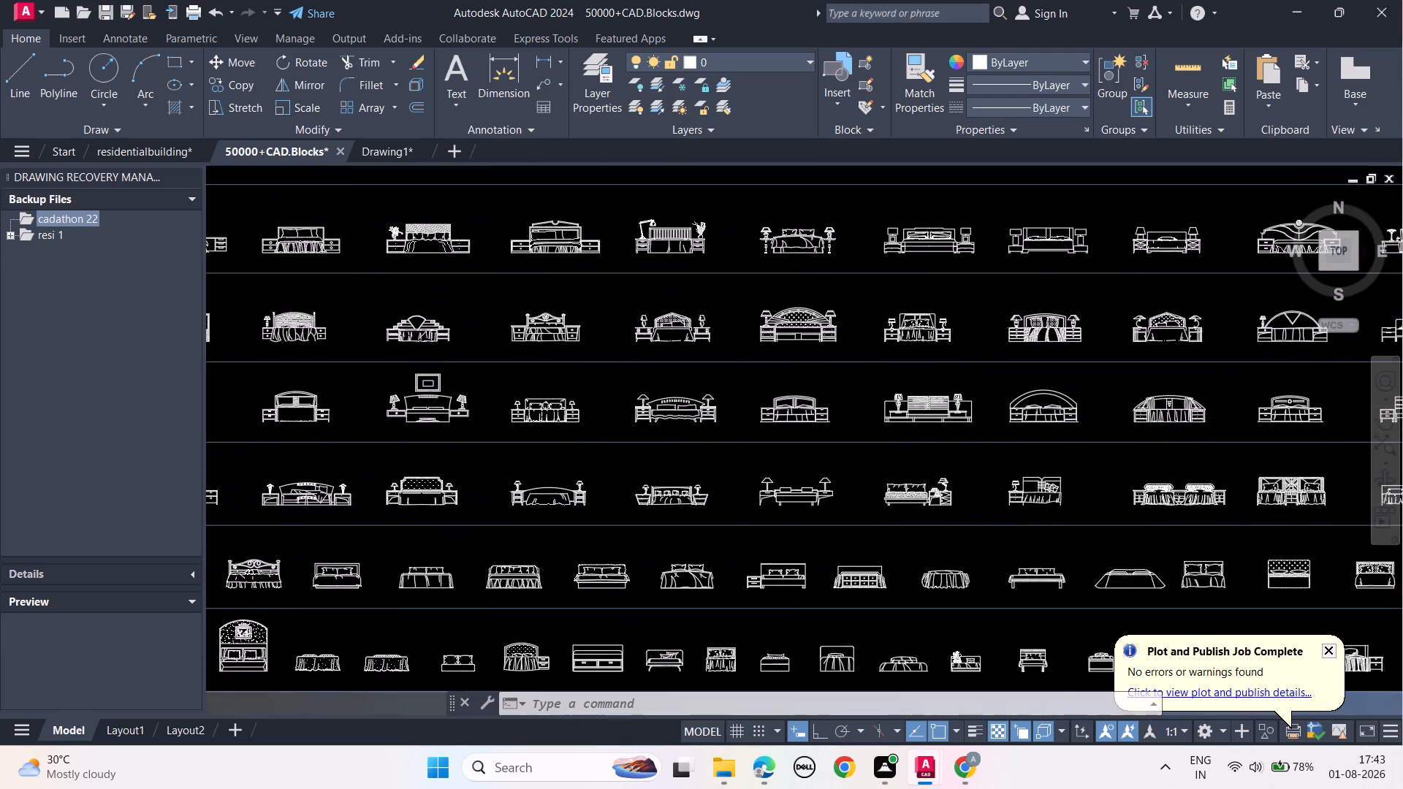
{"action": "scroll", "coordinate": [683, 525], "scroll_direction": "down", "scroll_amount": 1}
{"action": "middle_click_drag", "start_coordinate": [1032, 512], "coordinate": [286, 589]}
{"action": "scroll", "coordinate": [1065, 512], "scroll_direction": "down", "scroll_amount": 1}
{"action": "middle_click_drag", "start_coordinate": [1065, 512], "coordinate": [530, 468]}
{"action": "middle_click_drag", "start_coordinate": [1263, 461], "coordinate": [457, 479]}
{"action": "middle_click_drag", "start_coordinate": [970, 525], "coordinate": [386, 495]}
{"action": "middle_click_drag", "start_coordinate": [1225, 517], "coordinate": [469, 535]}
Examine the sofa blocks in the SOFAS PLAN, sofa and armchair elevation, and SOFAS AND ARMCHAIRS DESIGNS sheets.
{"action": "scroll", "coordinate": [1062, 522], "scroll_direction": "up", "scroll_amount": 1}
{"action": "middle_click_drag", "start_coordinate": [1125, 555], "coordinate": [758, 507]}
{"action": "scroll", "coordinate": [756, 507], "scroll_direction": "up", "scroll_amount": 1}
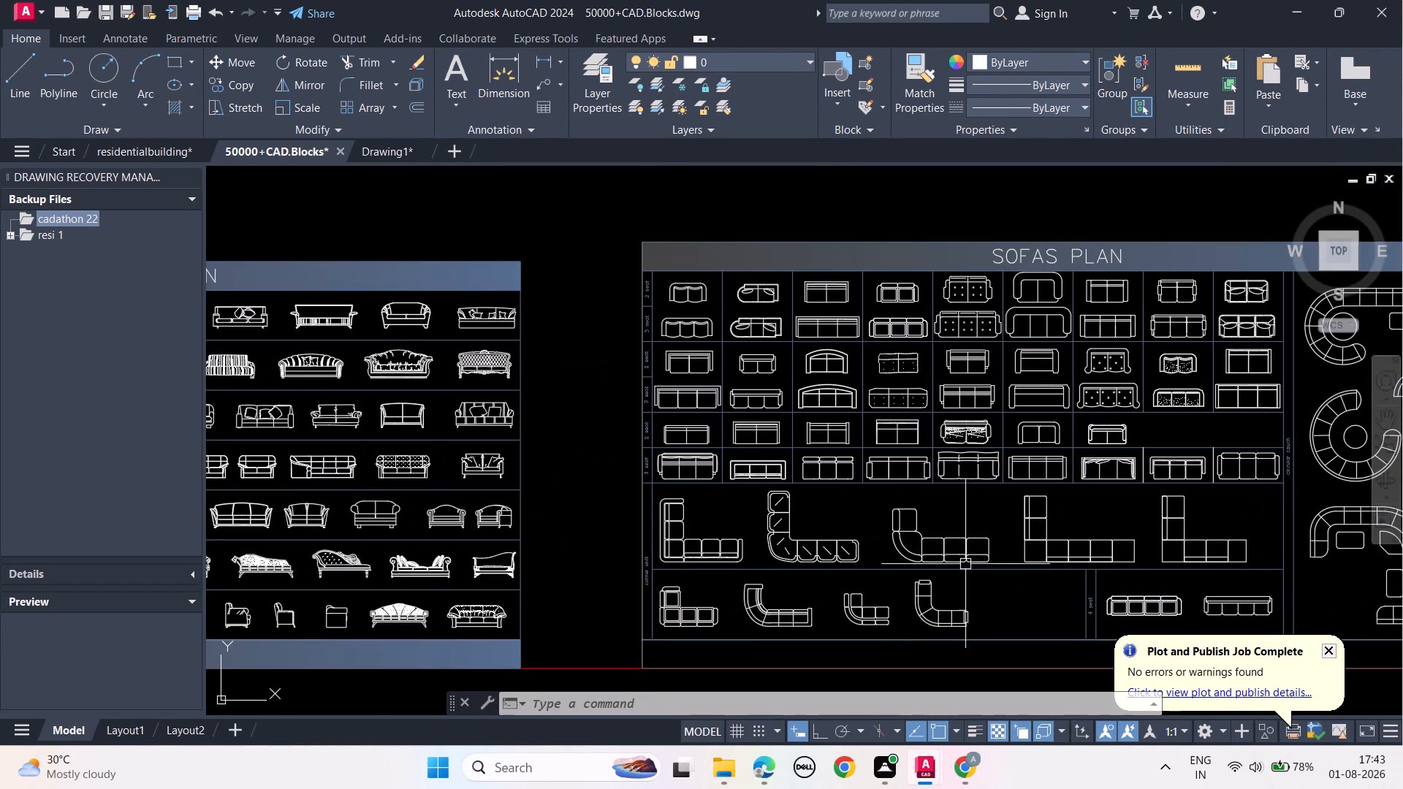
{"action": "middle_click_drag", "start_coordinate": [1038, 557], "coordinate": [647, 542]}
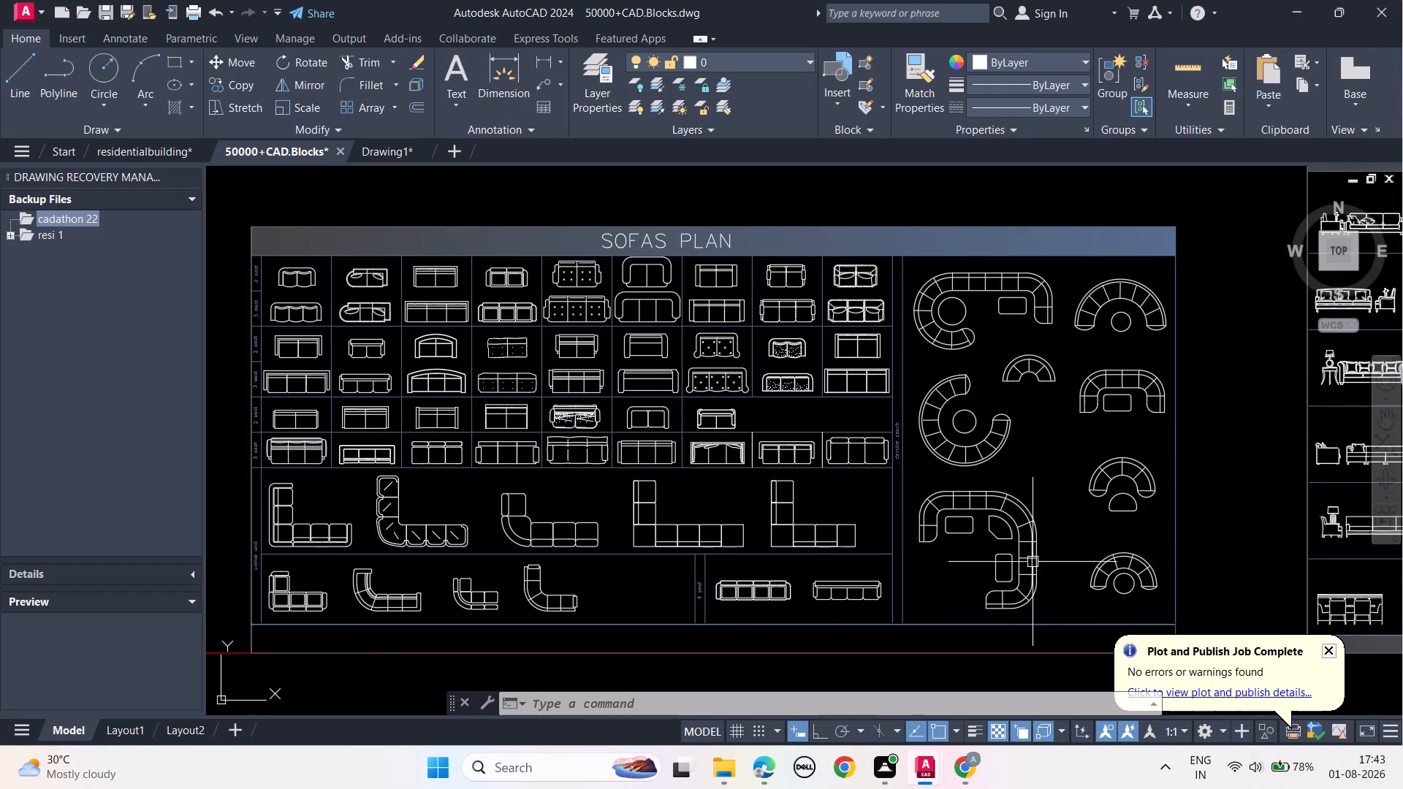
{"action": "middle_click_drag", "start_coordinate": [1080, 520], "coordinate": [604, 538]}
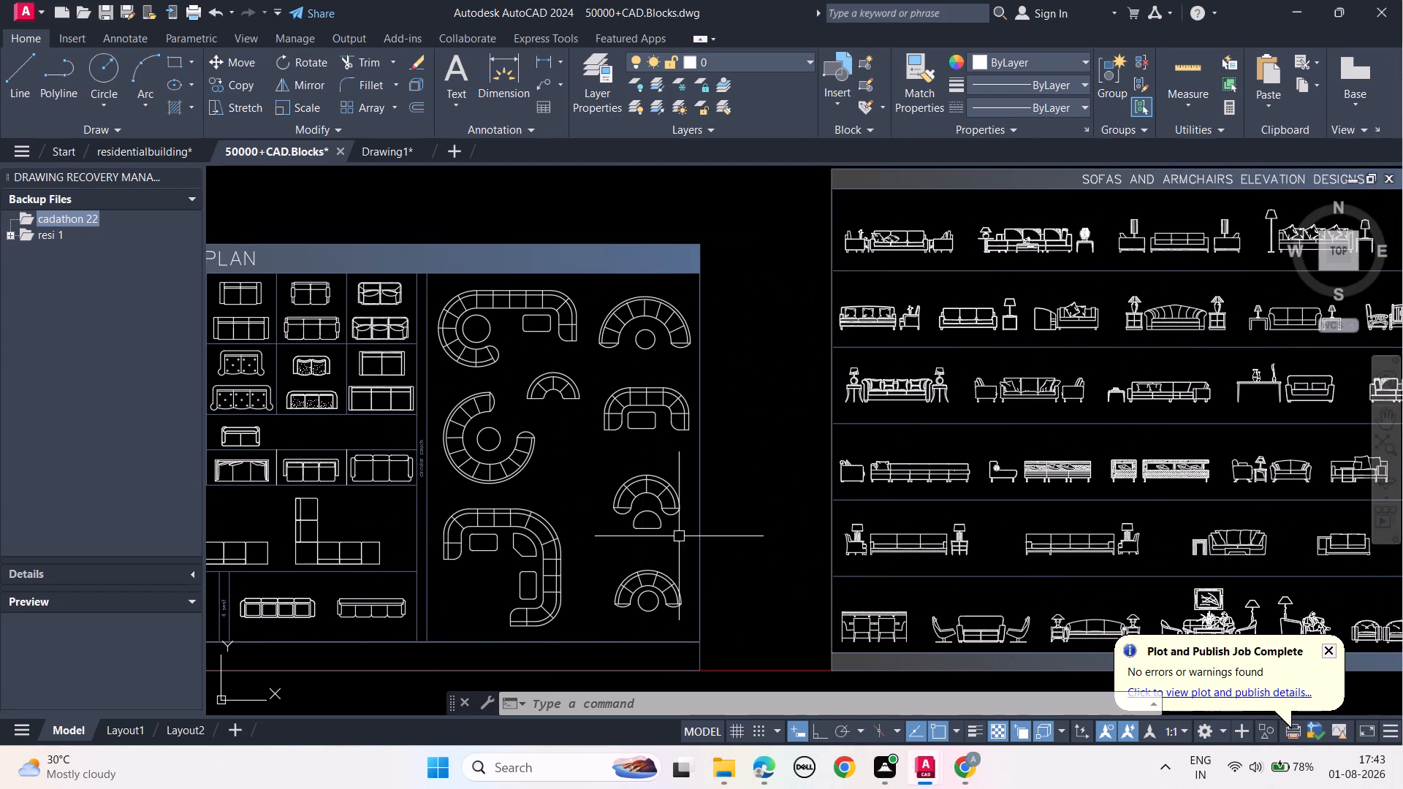
{"action": "middle_click_drag", "start_coordinate": [897, 503], "coordinate": [235, 478]}
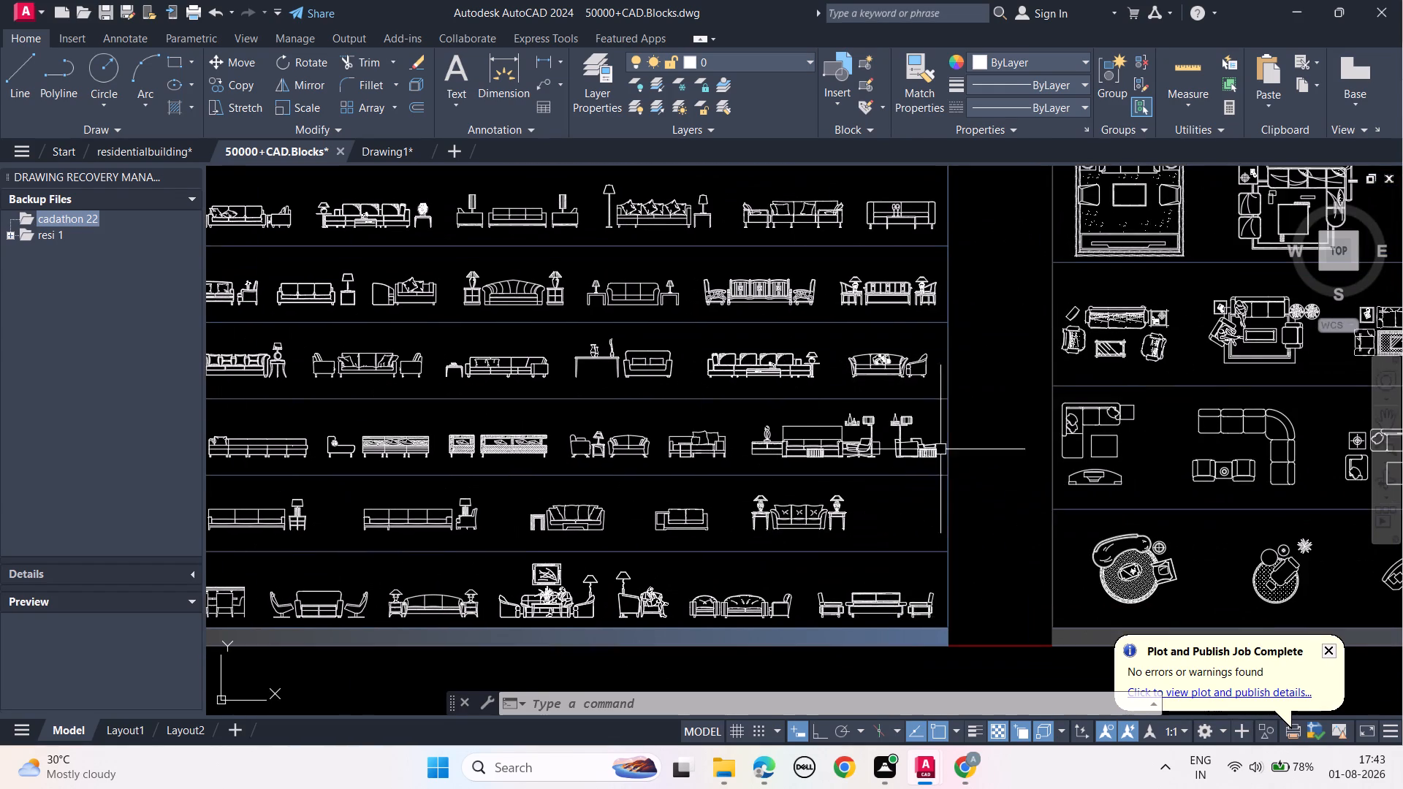
{"action": "middle_click_drag", "start_coordinate": [951, 445], "coordinate": [598, 457]}
{"action": "middle_click_drag", "start_coordinate": [1120, 398], "coordinate": [794, 473]}
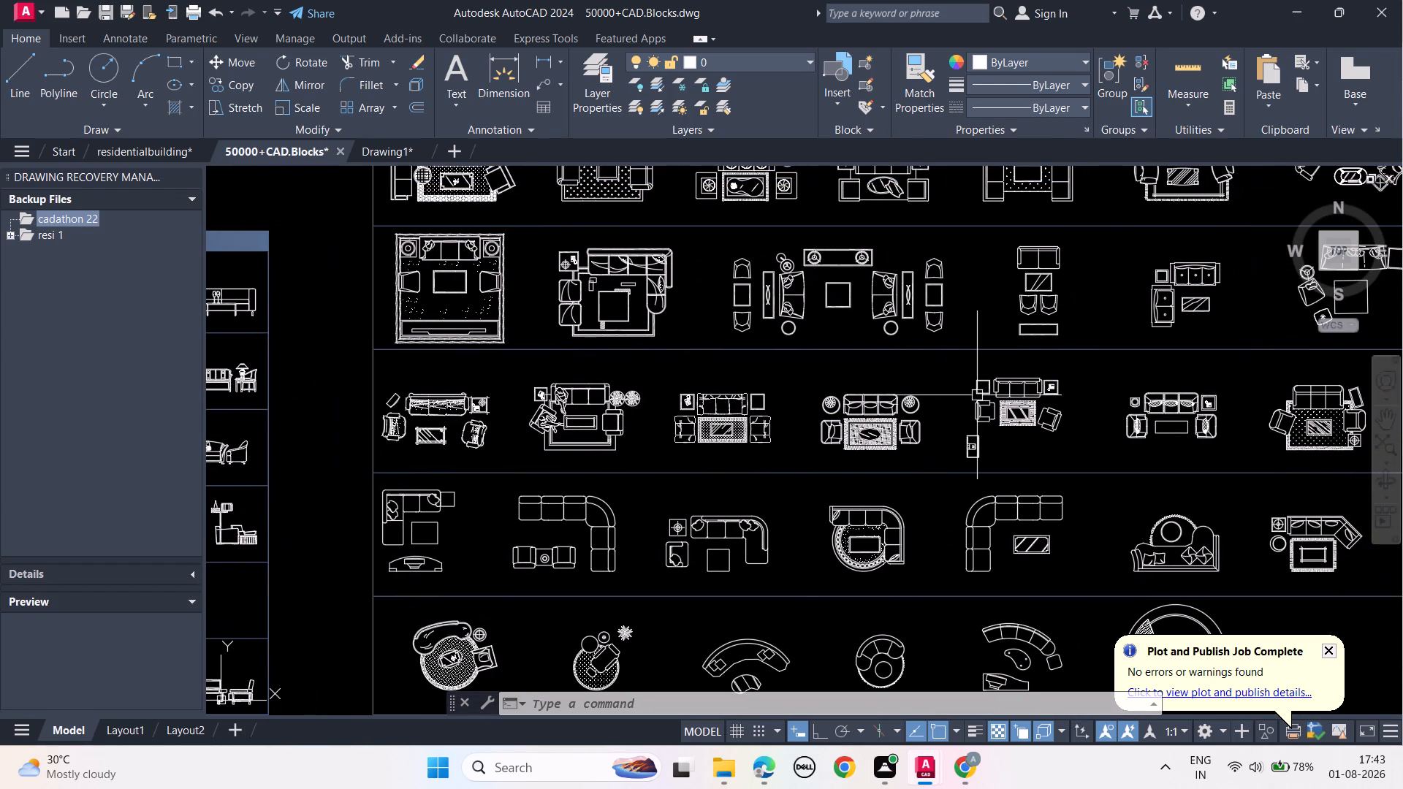
{"action": "middle_click_drag", "start_coordinate": [982, 403], "coordinate": [821, 527]}
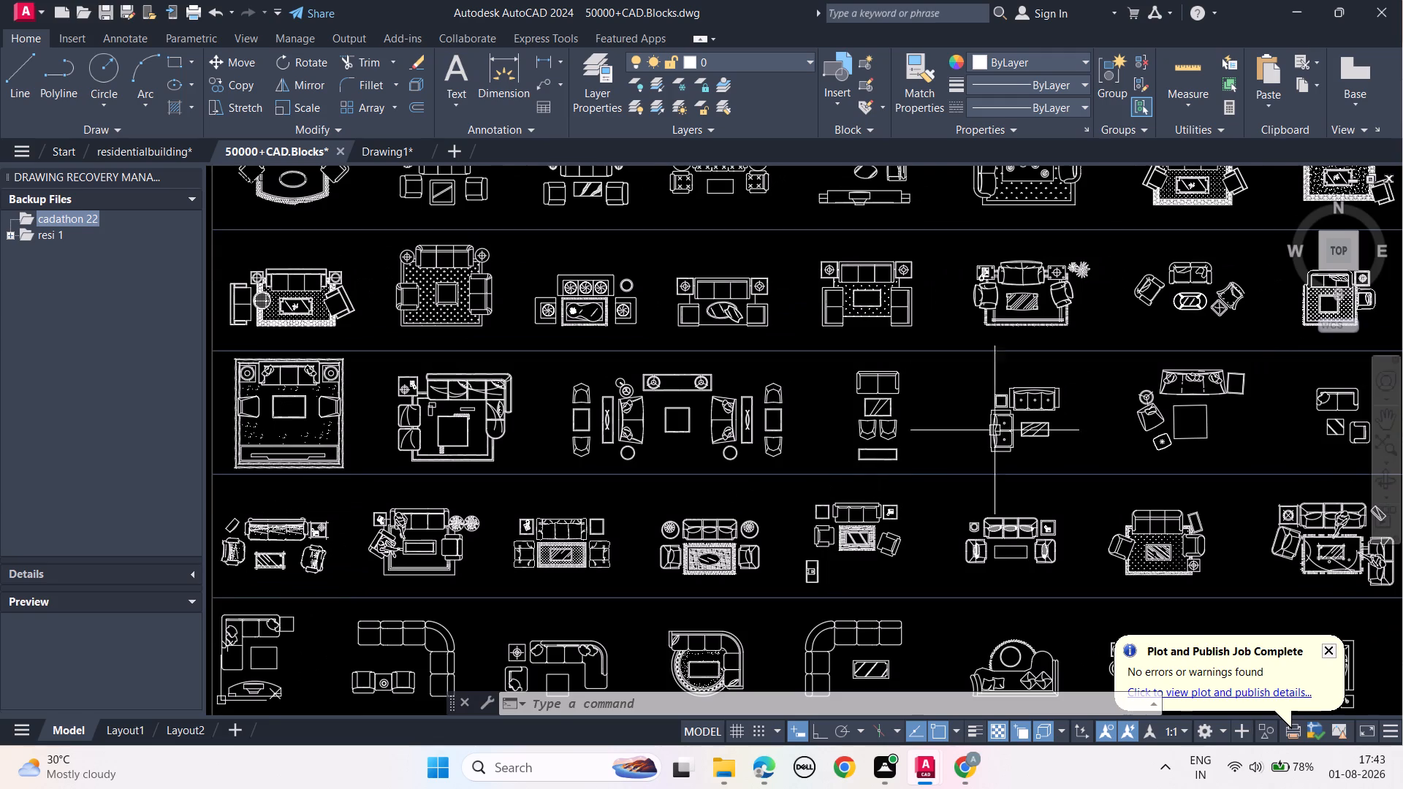
{"action": "middle_click_drag", "start_coordinate": [950, 487], "coordinate": [854, 597]}
{"action": "middle_click_drag", "start_coordinate": [858, 434], "coordinate": [848, 554]}
{"action": "scroll", "coordinate": [862, 465], "scroll_direction": "down", "scroll_amount": 2}
{"action": "middle_click_drag", "start_coordinate": [877, 409], "coordinate": [842, 475]}
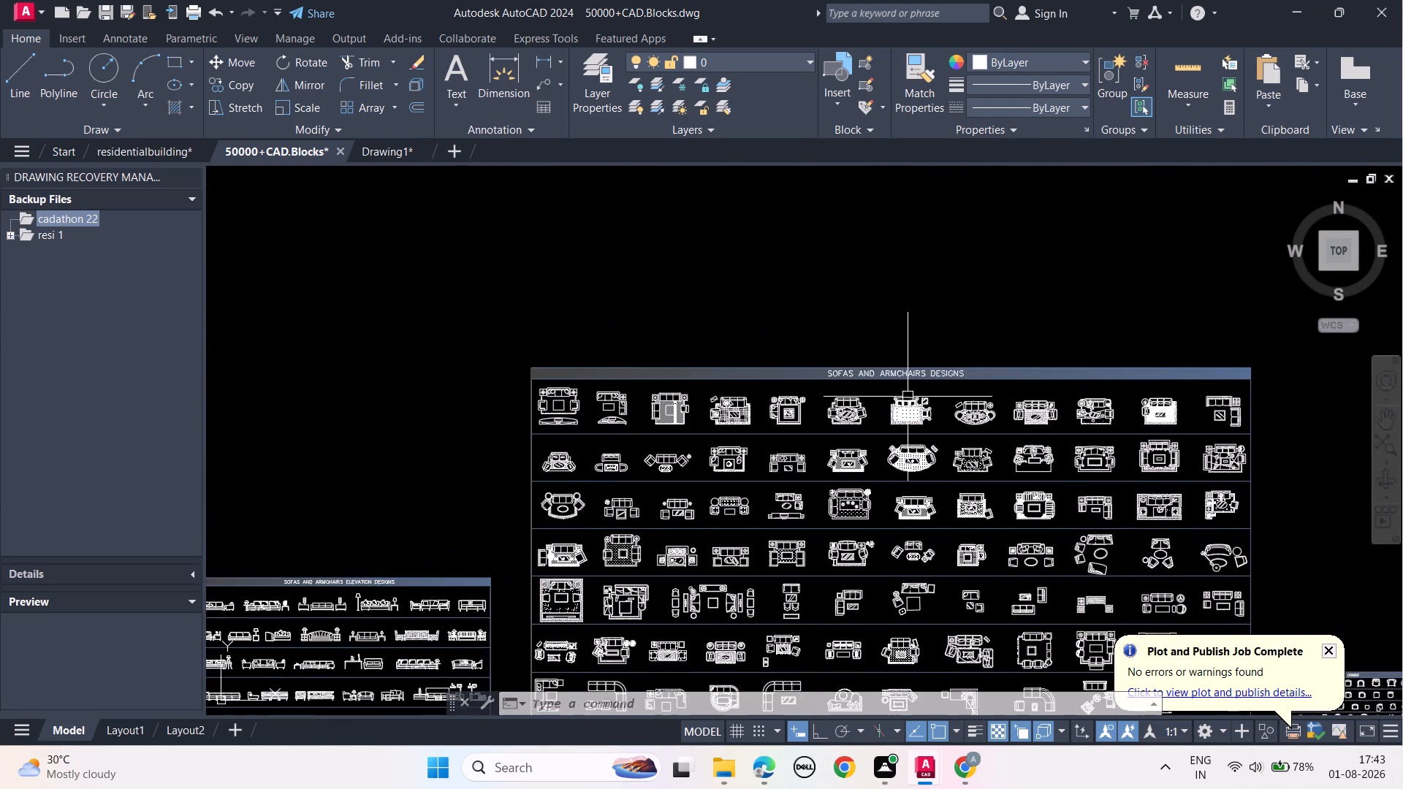
{"action": "scroll", "coordinate": [908, 397], "scroll_direction": "up", "scroll_amount": 2}
{"action": "scroll", "coordinate": [882, 494], "scroll_direction": "down", "scroll_amount": 2}
{"action": "middle_click_drag", "start_coordinate": [948, 519], "coordinate": [721, 327]}
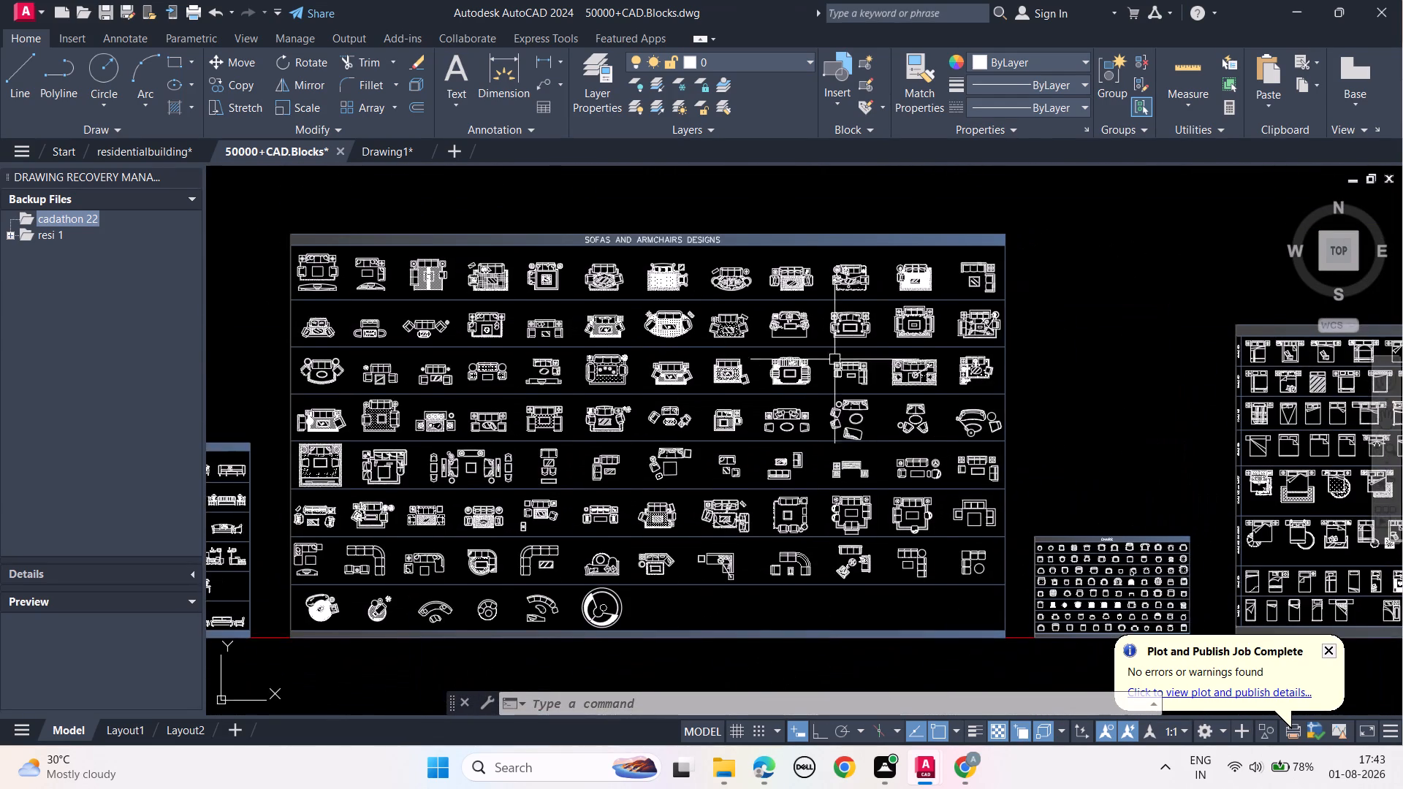
Go back to the SOFAS PLAN sheet and examine its straight, corner and circular sofas against the office plan drawing.
{"action": "middle_click_drag", "start_coordinate": [1083, 415], "coordinate": [642, 390]}
{"action": "middle_click_drag", "start_coordinate": [630, 436], "coordinate": [1041, 379]}
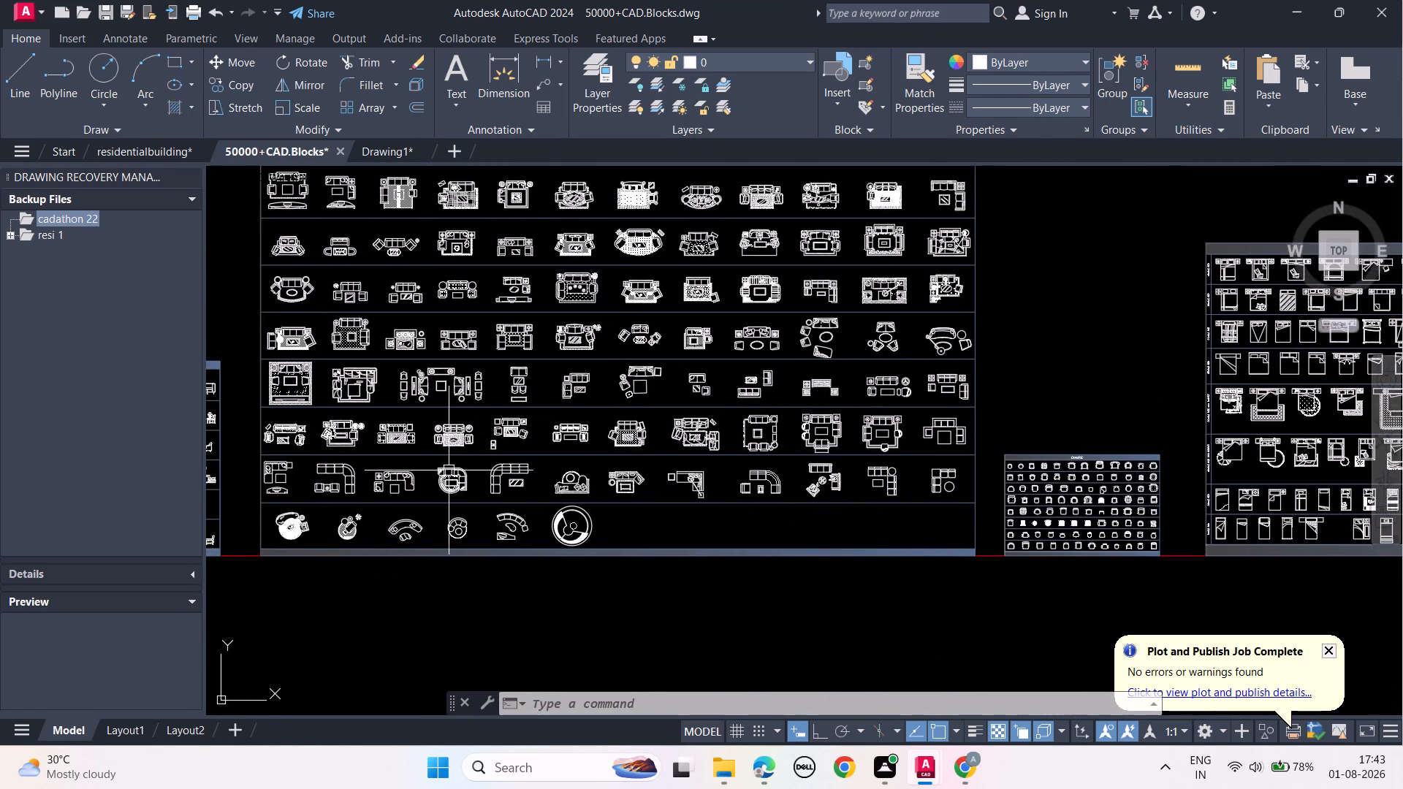
{"action": "middle_click_drag", "start_coordinate": [449, 470], "coordinate": [1011, 470]}
{"action": "middle_click_drag", "start_coordinate": [530, 478], "coordinate": [701, 476]}
{"action": "scroll", "coordinate": [776, 476], "scroll_direction": "up", "scroll_amount": 2}
{"action": "middle_click_drag", "start_coordinate": [710, 517], "coordinate": [1182, 517]}
{"action": "middle_click_drag", "start_coordinate": [548, 505], "coordinate": [645, 505]}
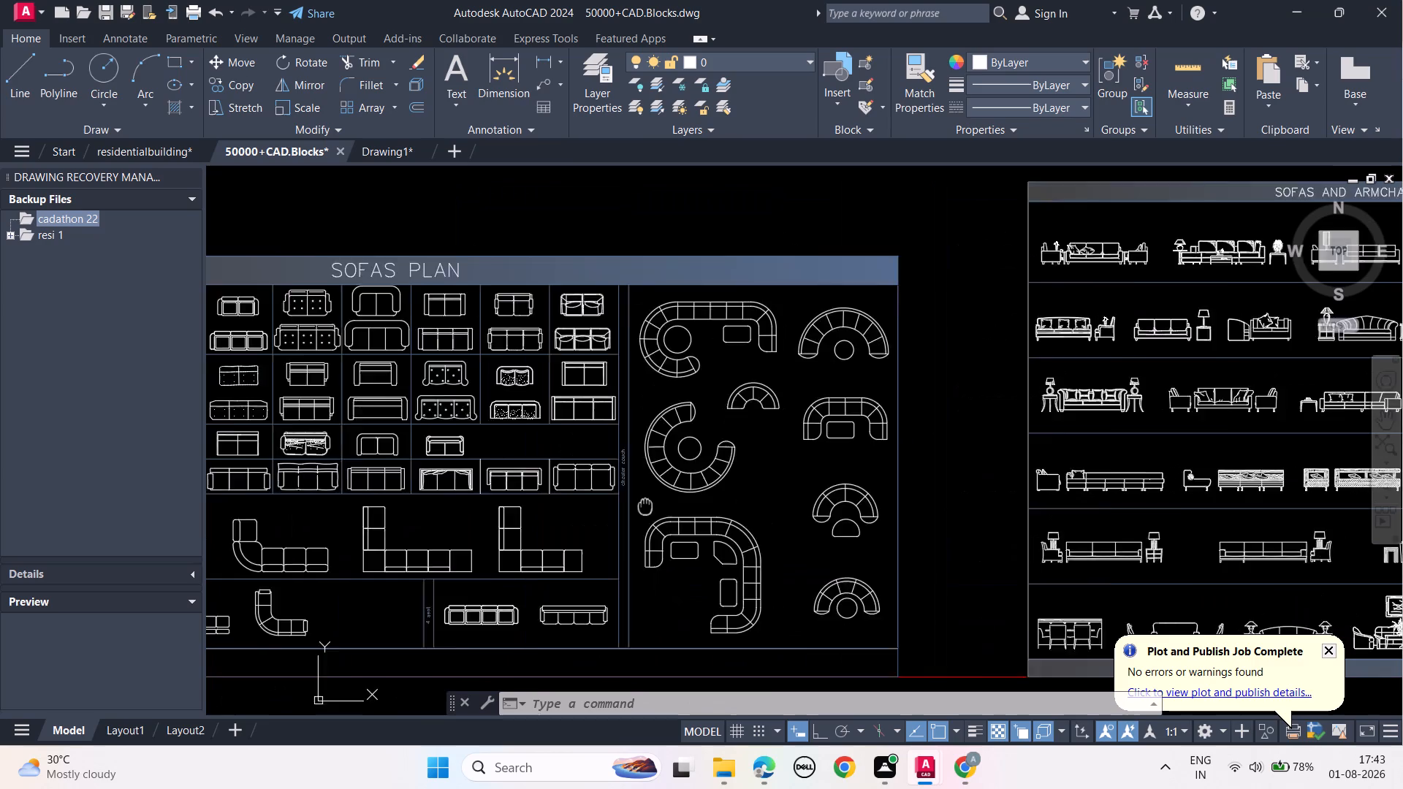
{"action": "middle_click_drag", "start_coordinate": [645, 505], "coordinate": [758, 505]}
{"action": "scroll", "coordinate": [558, 547], "scroll_direction": "up", "scroll_amount": 1}
{"action": "middle_click_drag", "start_coordinate": [543, 554], "coordinate": [675, 503]}
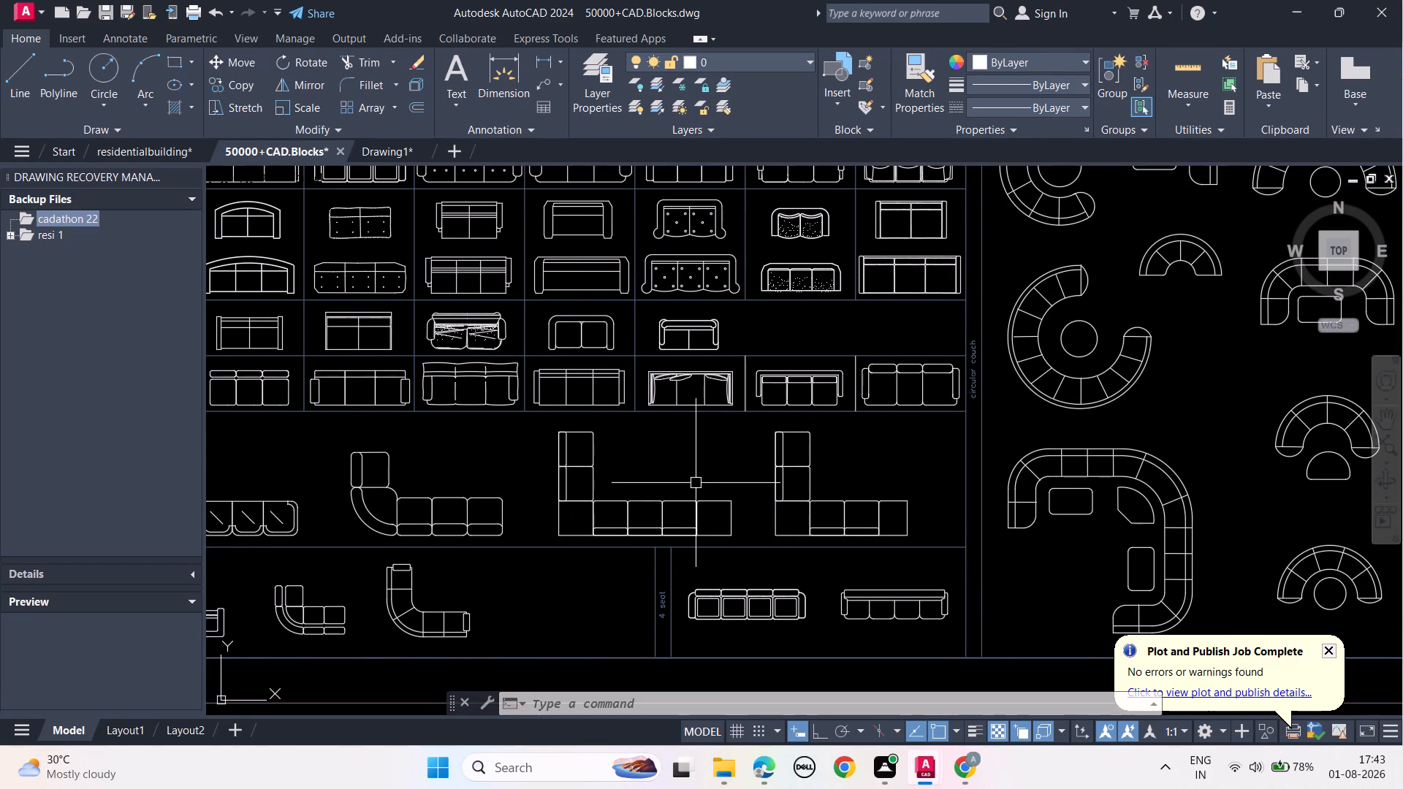
{"action": "left_click", "coordinate": [387, 153]}
{"action": "left_click", "coordinate": [281, 147]}
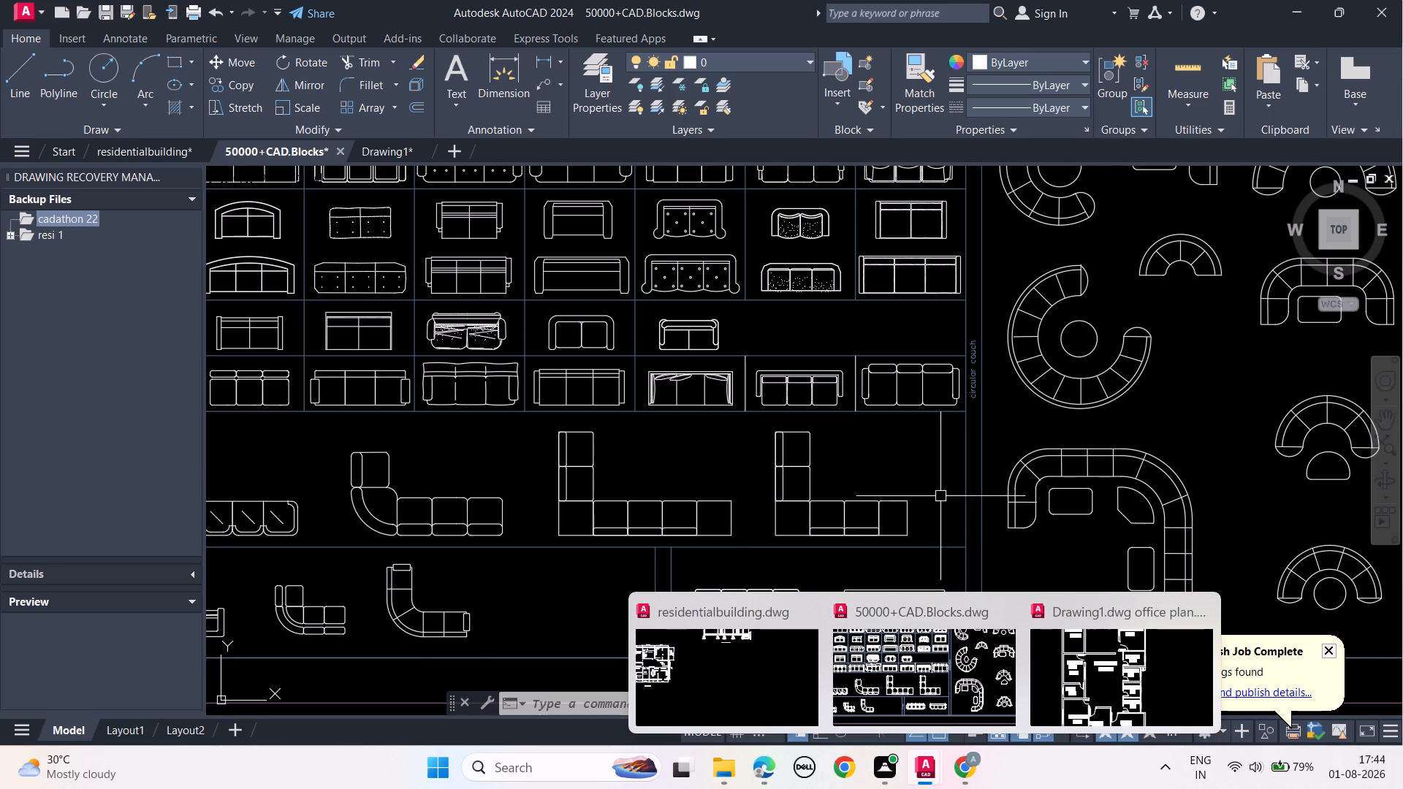
{"action": "scroll", "coordinate": [697, 449], "scroll_direction": "down", "scroll_amount": 1}
{"action": "middle_click_drag", "start_coordinate": [696, 449], "coordinate": [824, 481]}
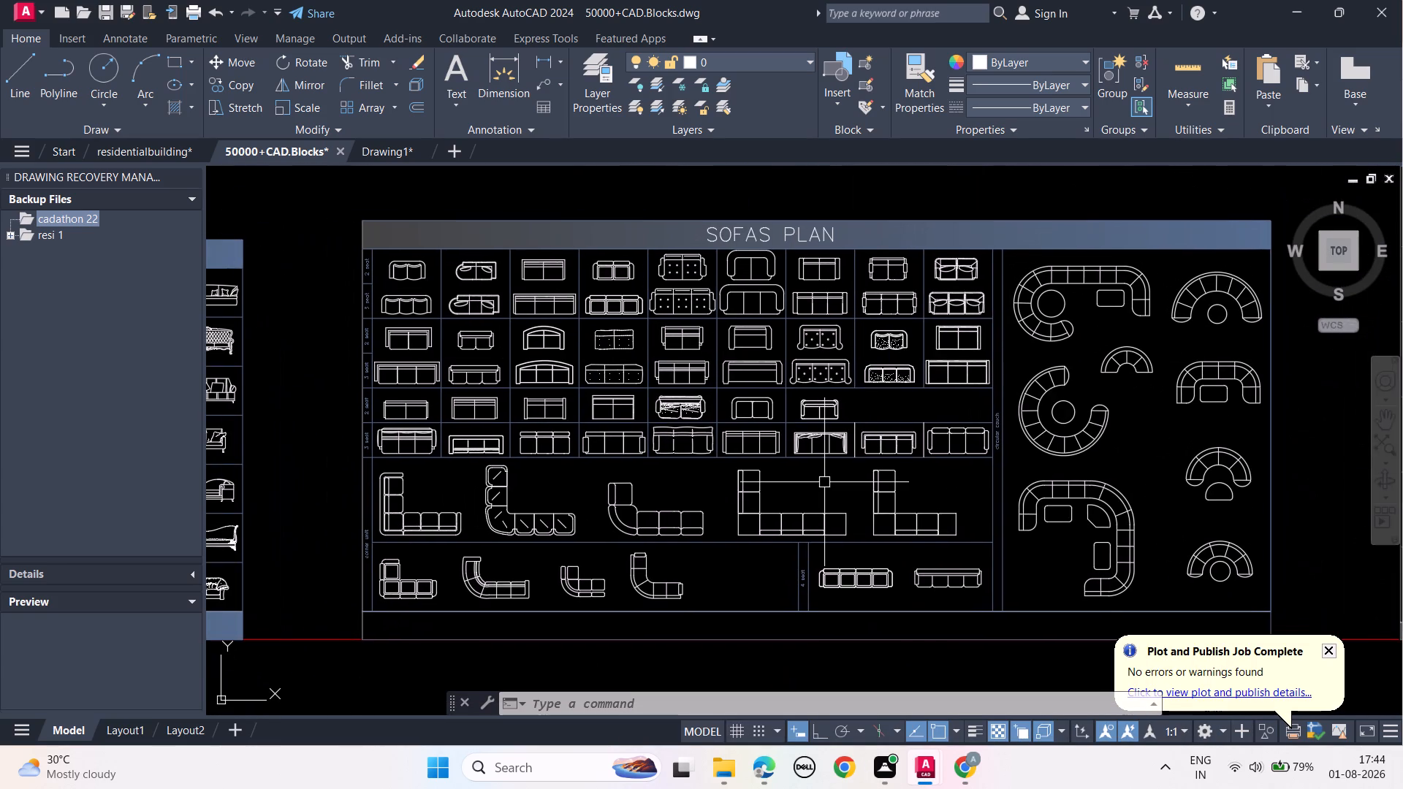
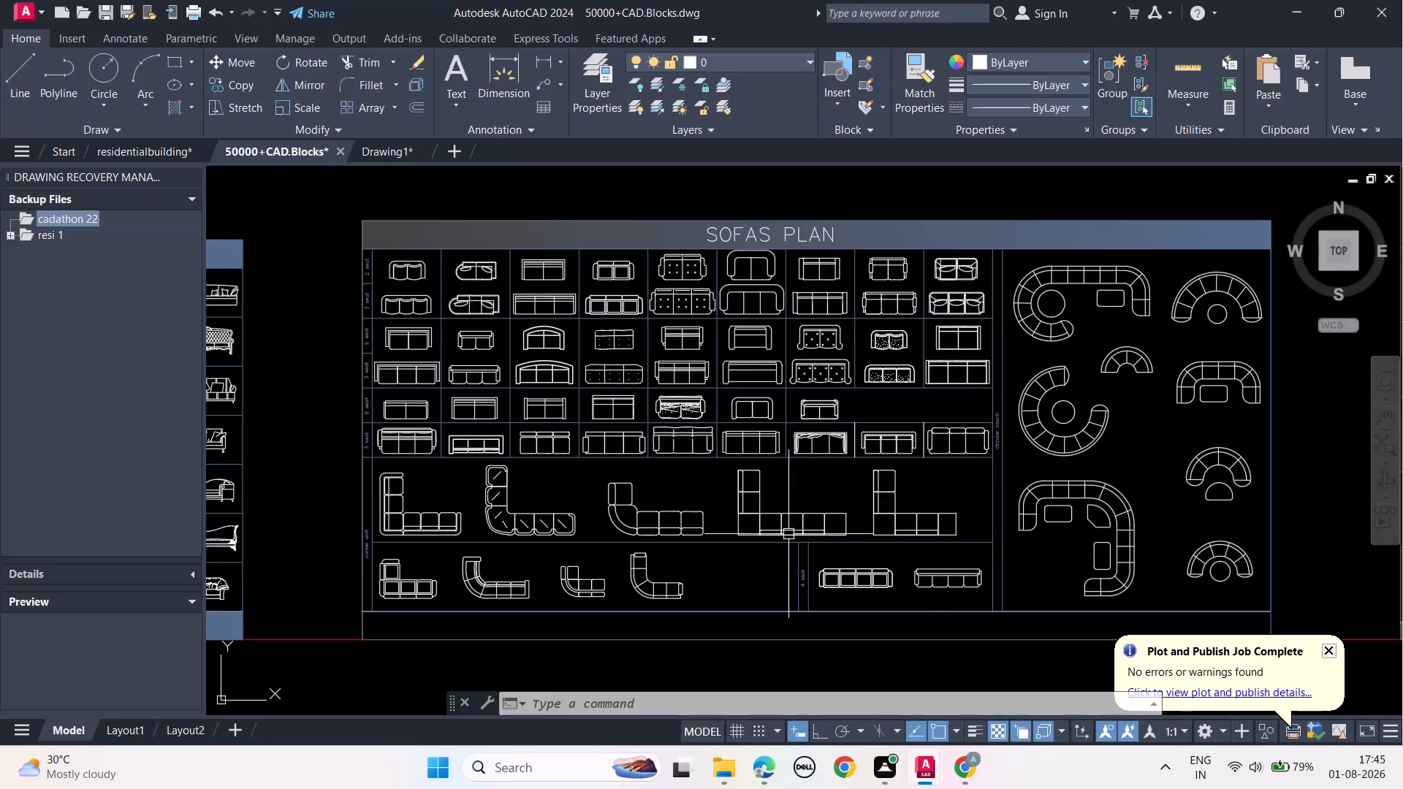
Switch to the office plan drawing and save it.
{"action": "left_click", "coordinate": [402, 144]}
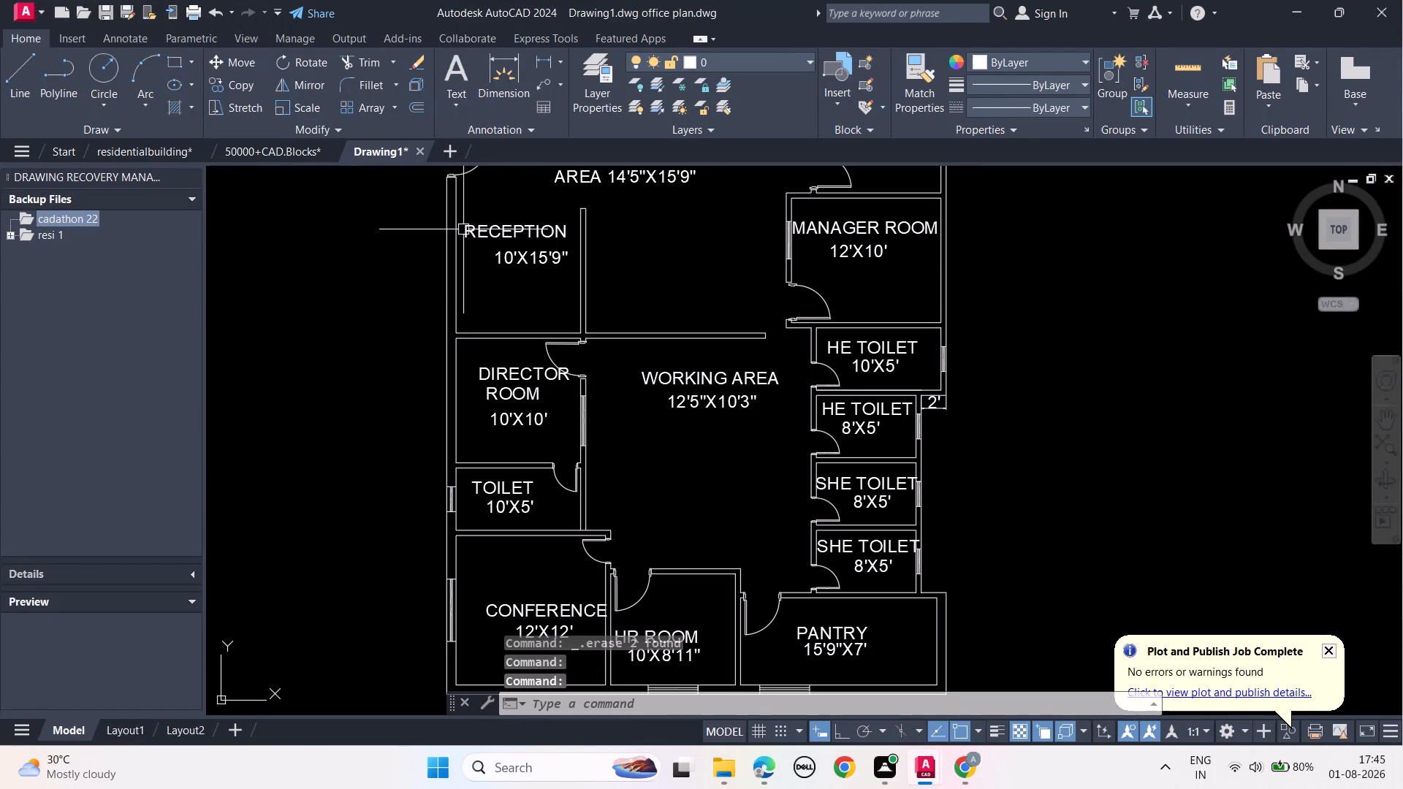
{"action": "key", "text": "ctrl+s"}
Look through the 50000+CAD.Blocks library, covering the sofa, bed, chair, gym equipment, iron work and kitchen block sheets.
{"action": "scroll", "coordinate": [662, 391], "scroll_direction": "down", "scroll_amount": 1}
{"action": "middle_click_drag", "start_coordinate": [680, 423], "coordinate": [579, 419]}
{"action": "left_click", "coordinate": [282, 146]}
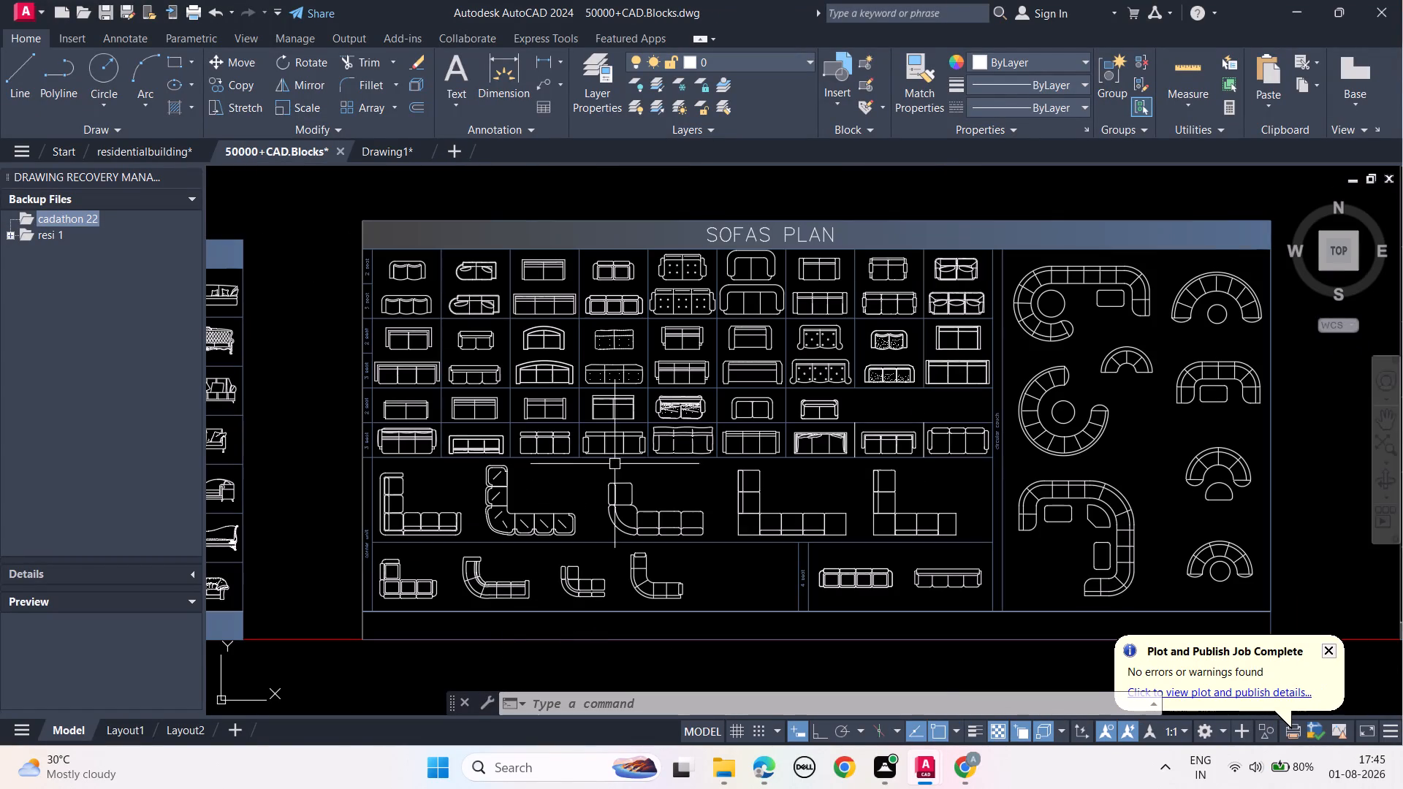
{"action": "left_click", "coordinate": [385, 147]}
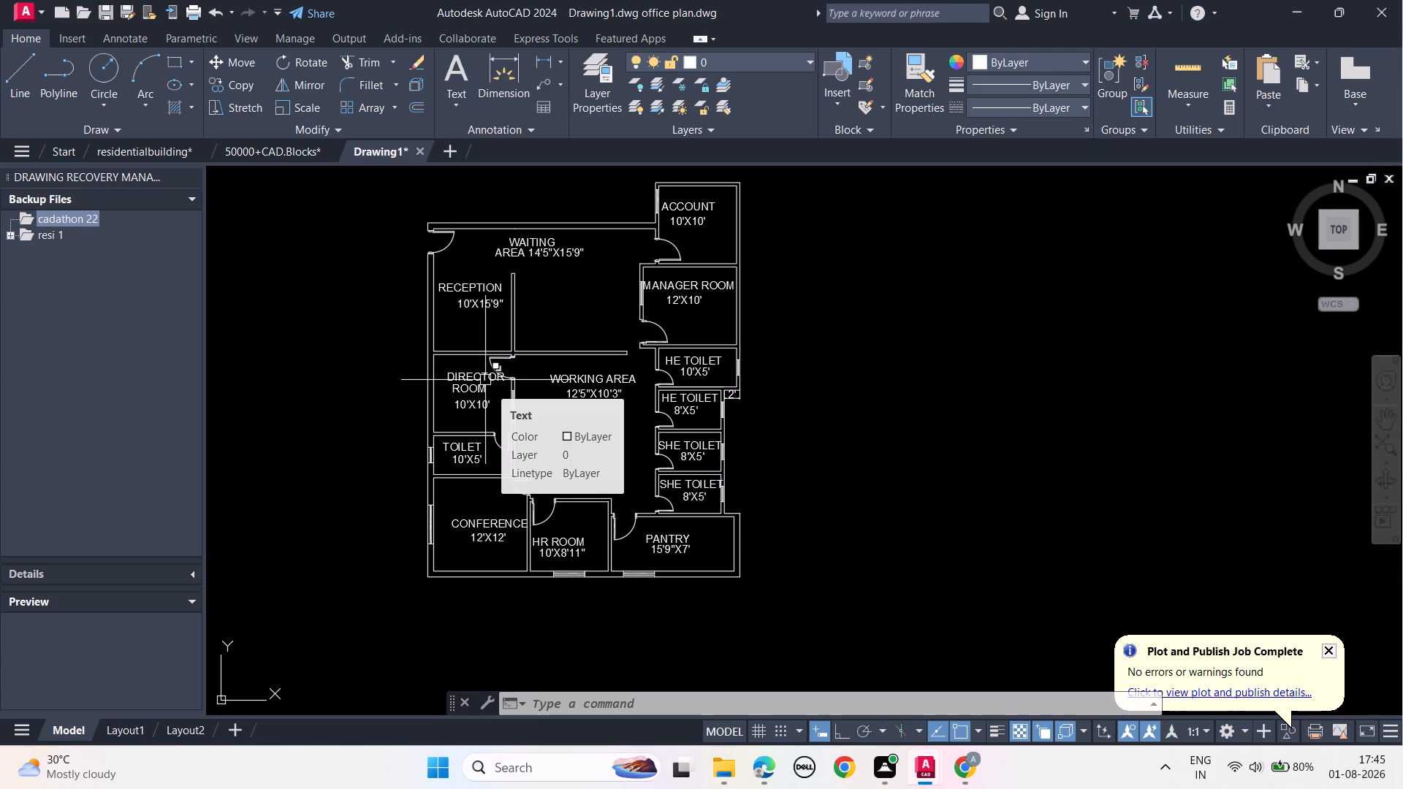
{"action": "left_click", "coordinate": [270, 146]}
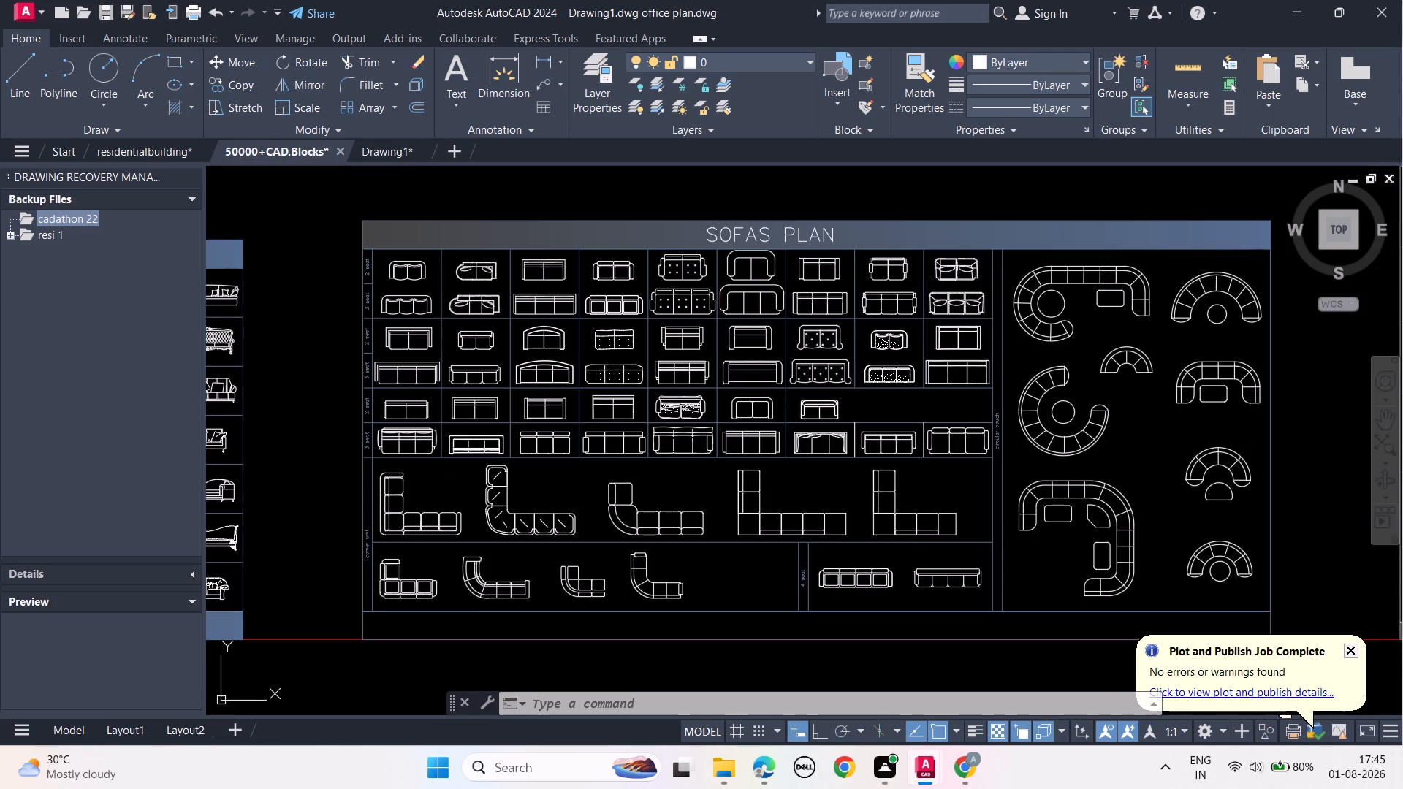
{"action": "middle_click_drag", "start_coordinate": [836, 486], "coordinate": [520, 514]}
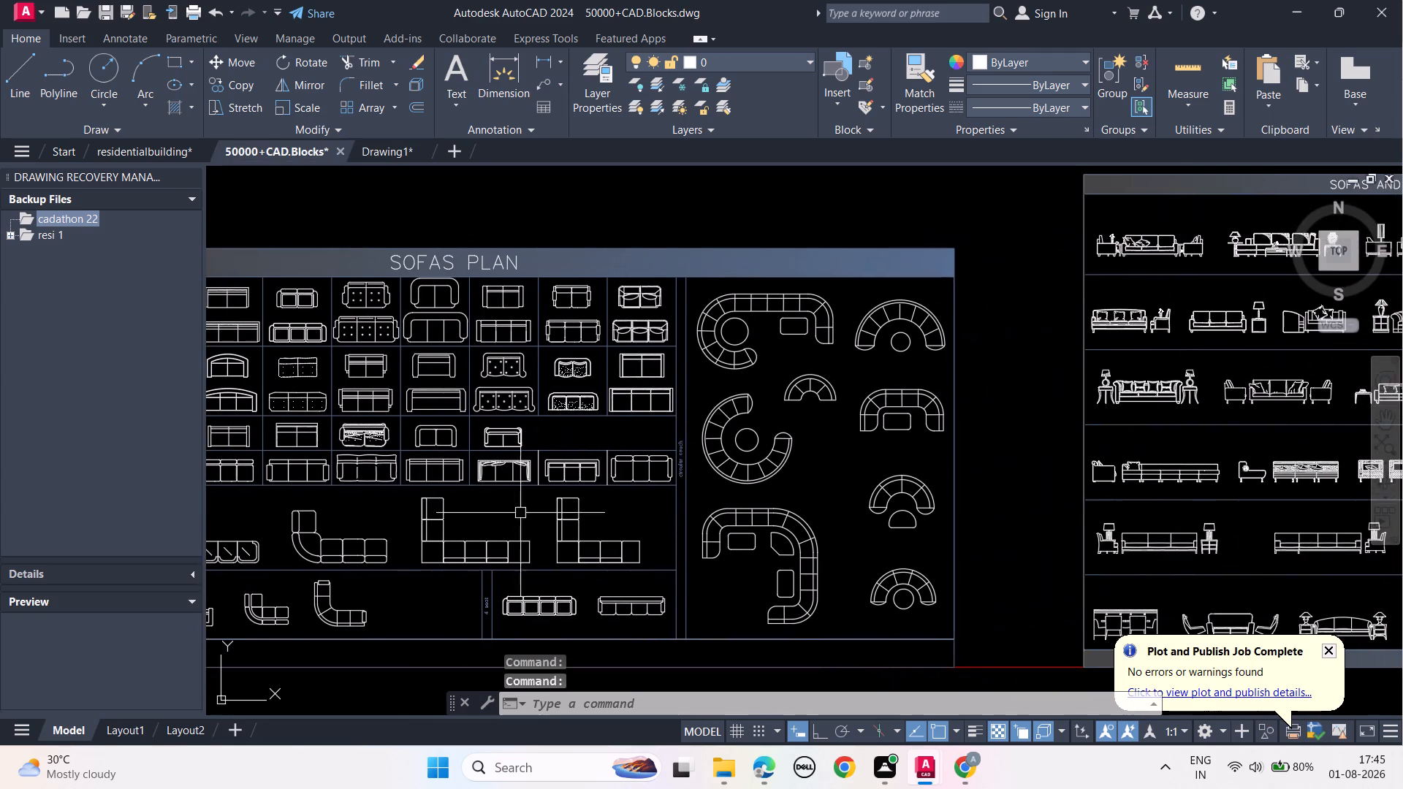
{"action": "middle_click_drag", "start_coordinate": [838, 491], "coordinate": [414, 475]}
{"action": "scroll", "coordinate": [853, 459], "scroll_direction": "down", "scroll_amount": 1}
{"action": "middle_click_drag", "start_coordinate": [989, 459], "coordinate": [404, 476]}
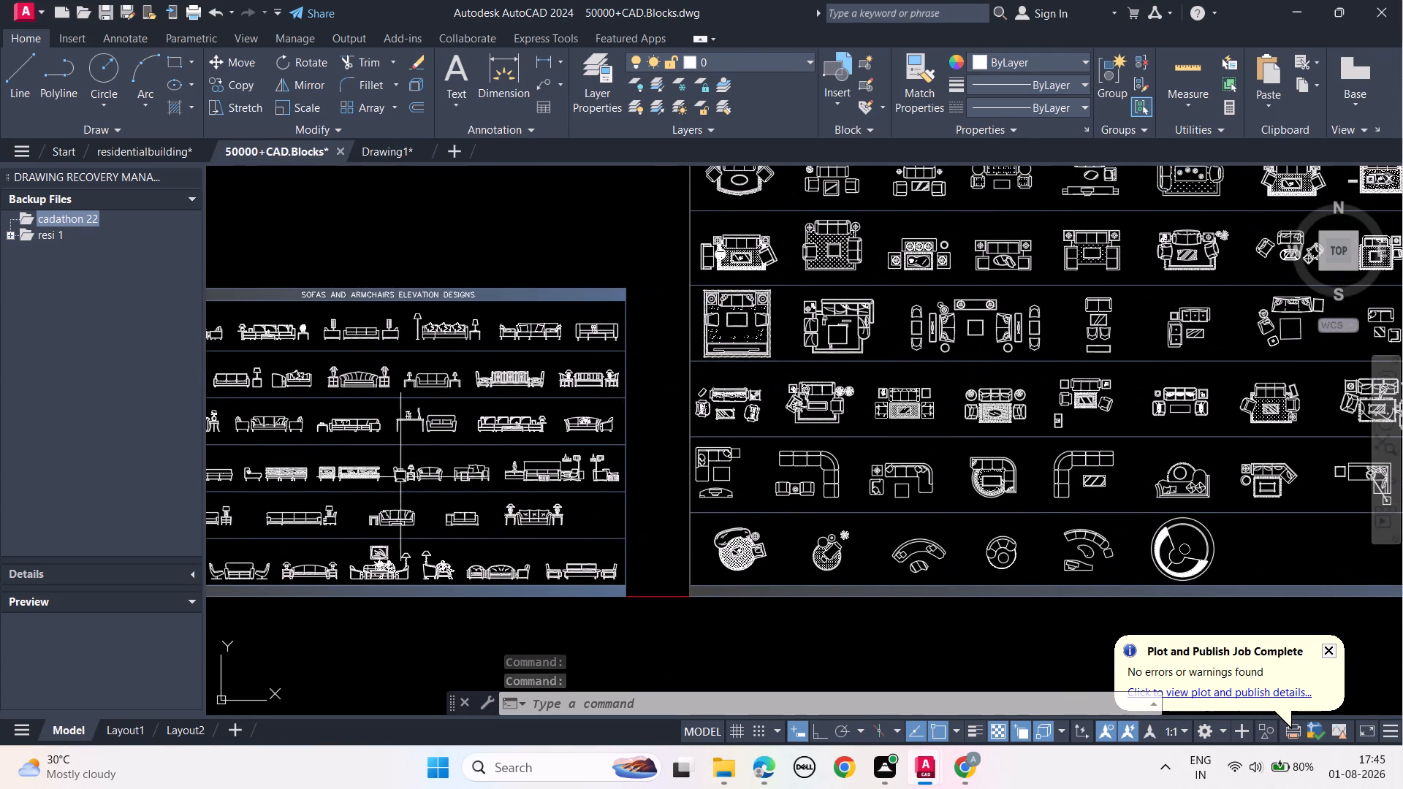
{"action": "middle_click_drag", "start_coordinate": [935, 418], "coordinate": [446, 591]}
{"action": "middle_click_drag", "start_coordinate": [914, 473], "coordinate": [343, 452]}
{"action": "middle_click_drag", "start_coordinate": [918, 452], "coordinate": [230, 438]}
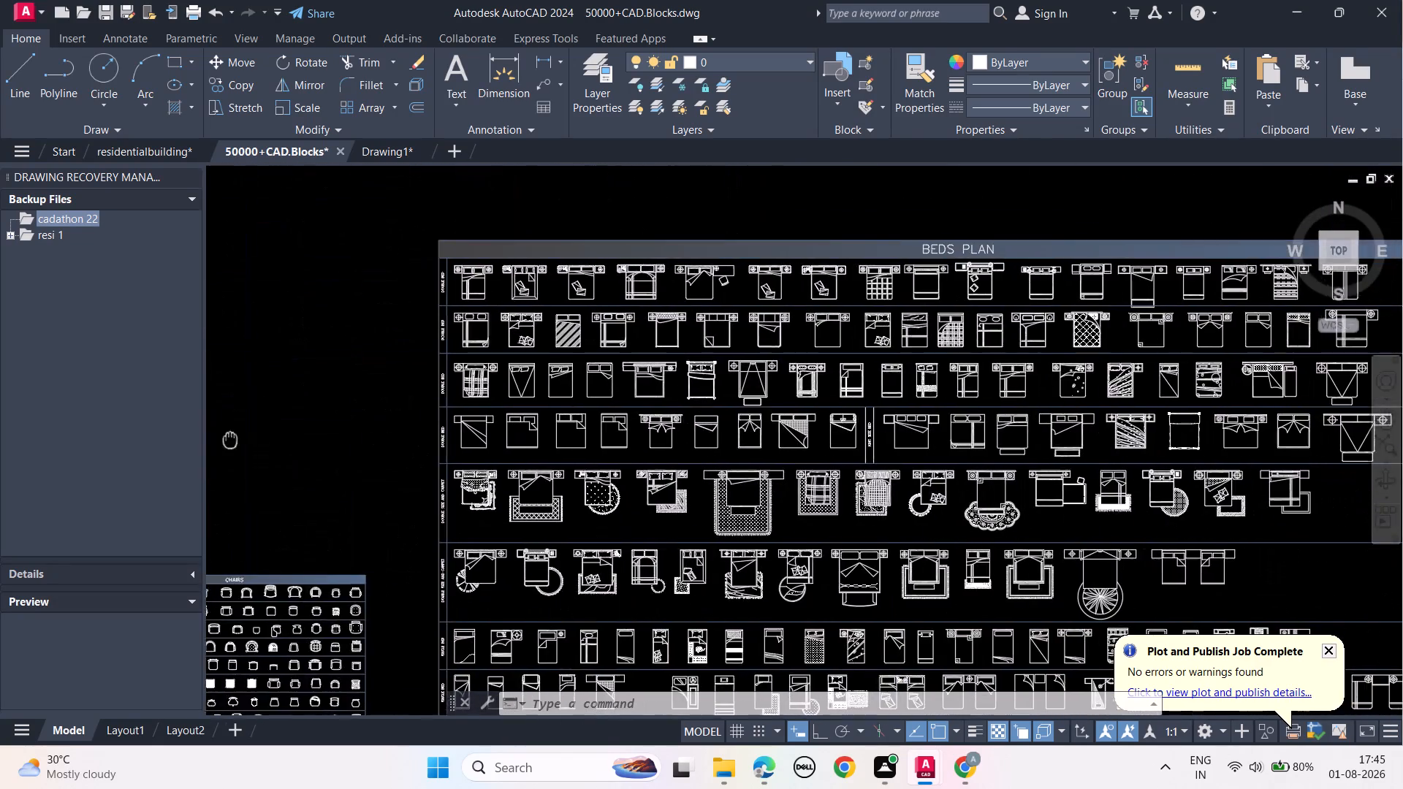
{"action": "middle_click_drag", "start_coordinate": [230, 438], "coordinate": [222, 438]}
{"action": "middle_click_drag", "start_coordinate": [735, 423], "coordinate": [284, 356]}
{"action": "middle_click_drag", "start_coordinate": [640, 378], "coordinate": [212, 356]}
{"action": "middle_click_drag", "start_coordinate": [917, 488], "coordinate": [475, 367]}
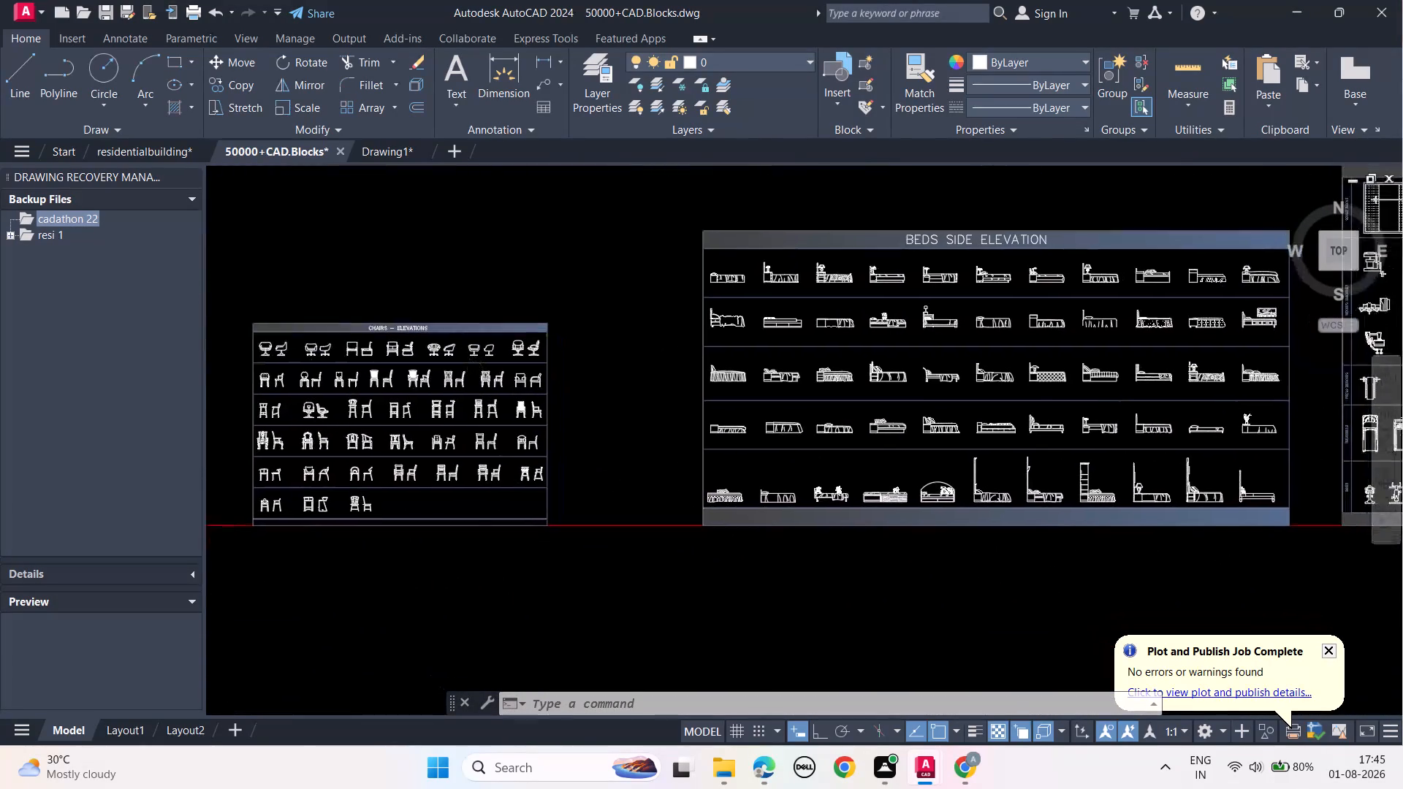
{"action": "middle_click_drag", "start_coordinate": [794, 405], "coordinate": [284, 408]}
{"action": "middle_click_drag", "start_coordinate": [870, 430], "coordinate": [468, 434]}
{"action": "middle_click_drag", "start_coordinate": [995, 430], "coordinate": [612, 468]}
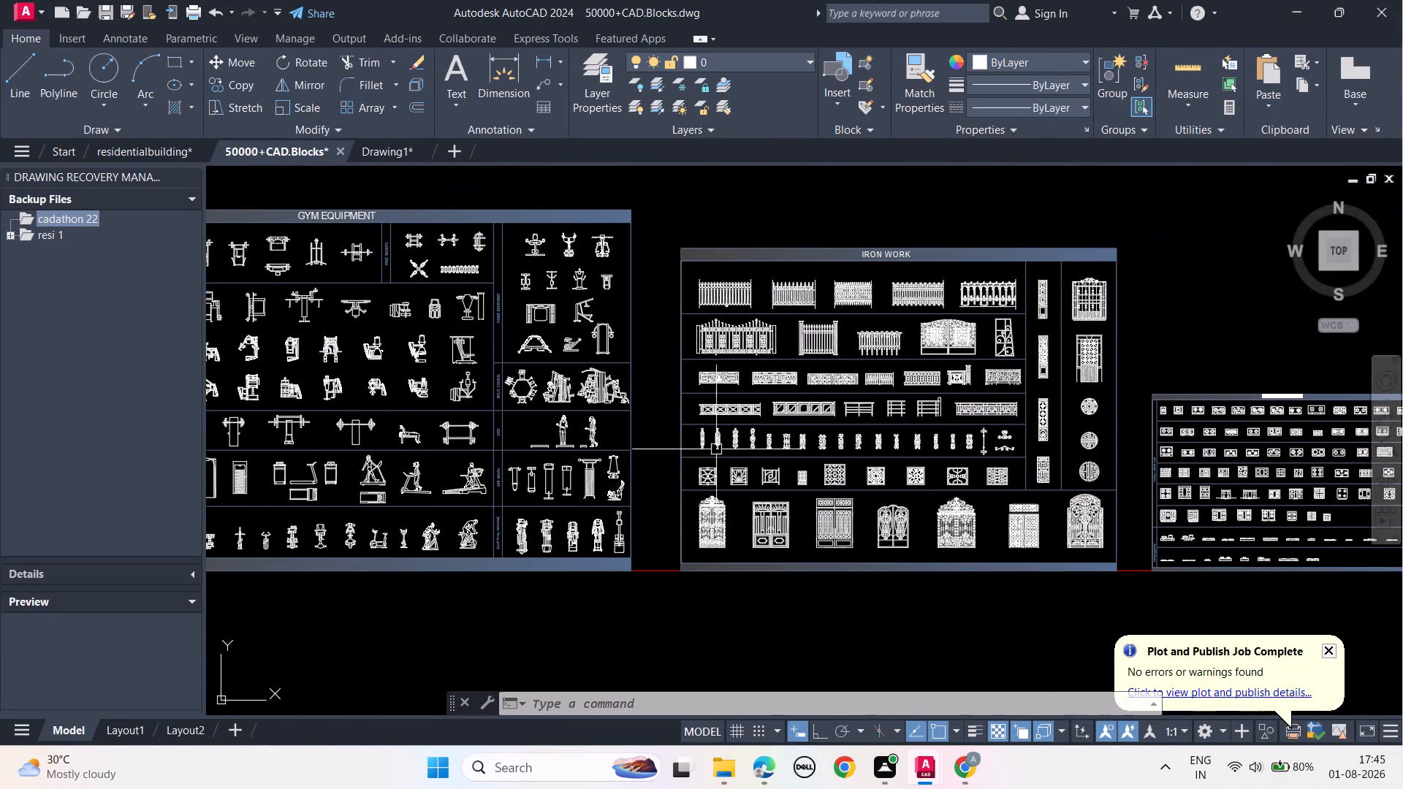
{"action": "middle_click_drag", "start_coordinate": [870, 434], "coordinate": [677, 457]}
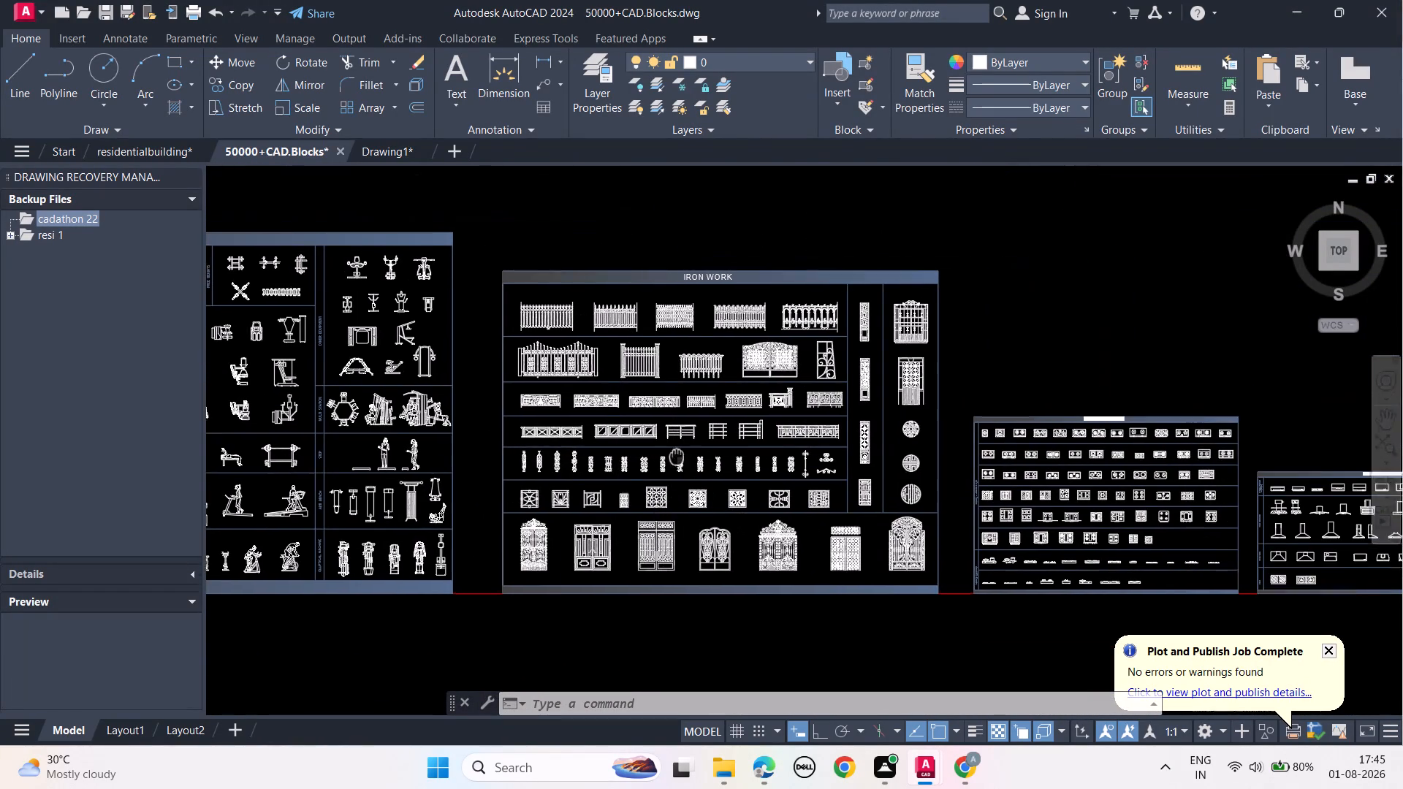
{"action": "middle_click_drag", "start_coordinate": [677, 457], "coordinate": [333, 457]}
{"action": "scroll", "coordinate": [698, 515], "scroll_direction": "up", "scroll_amount": 2}
{"action": "middle_click_drag", "start_coordinate": [804, 469], "coordinate": [134, 367]}
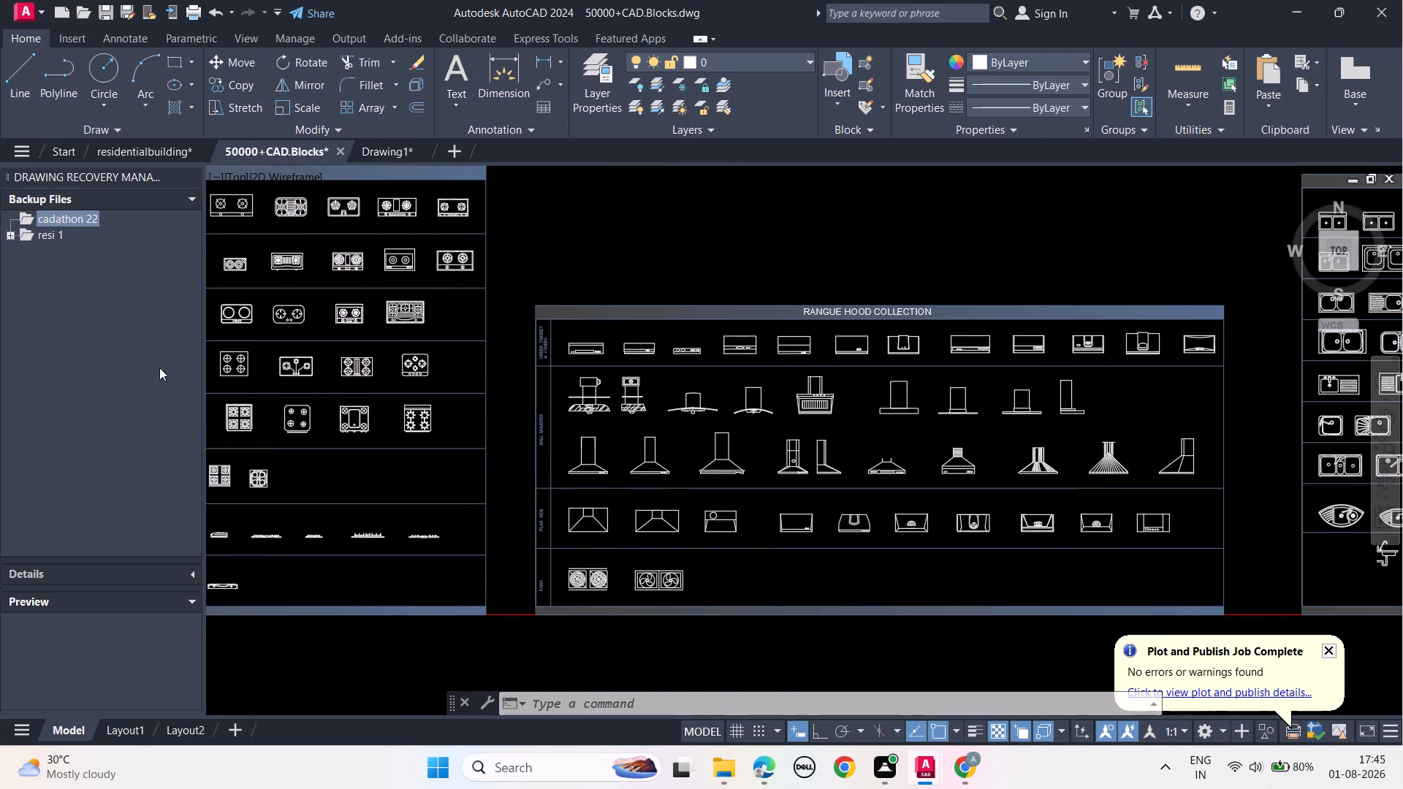
{"action": "middle_click_drag", "start_coordinate": [934, 451], "coordinate": [331, 437]}
{"action": "middle_click_drag", "start_coordinate": [961, 473], "coordinate": [504, 506]}
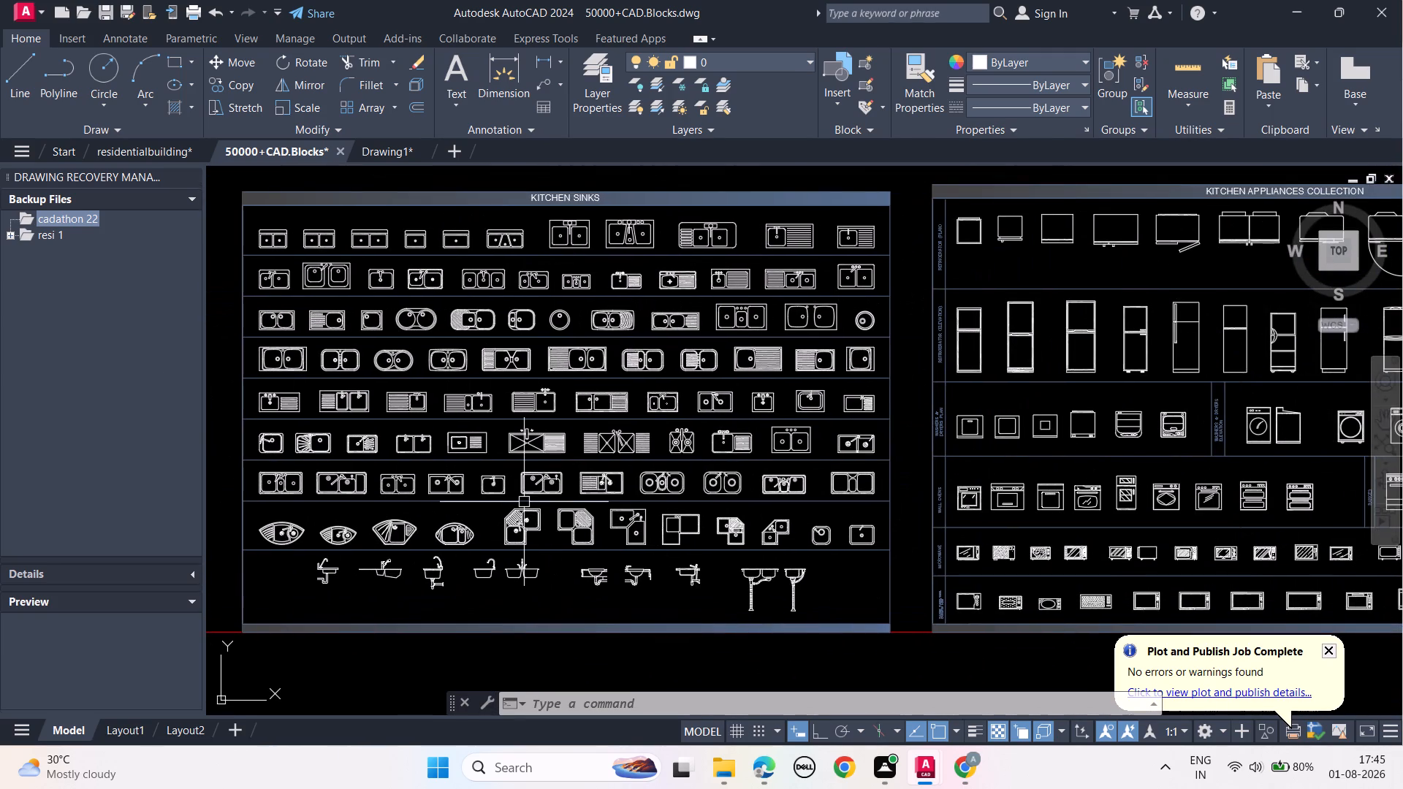
{"action": "scroll", "coordinate": [525, 500], "scroll_direction": "down", "scroll_amount": 2}
In the office plan, draw vertical construction lines through both faces of the west exterior wall and the director room's east wall.
{"action": "left_click", "coordinate": [378, 144]}
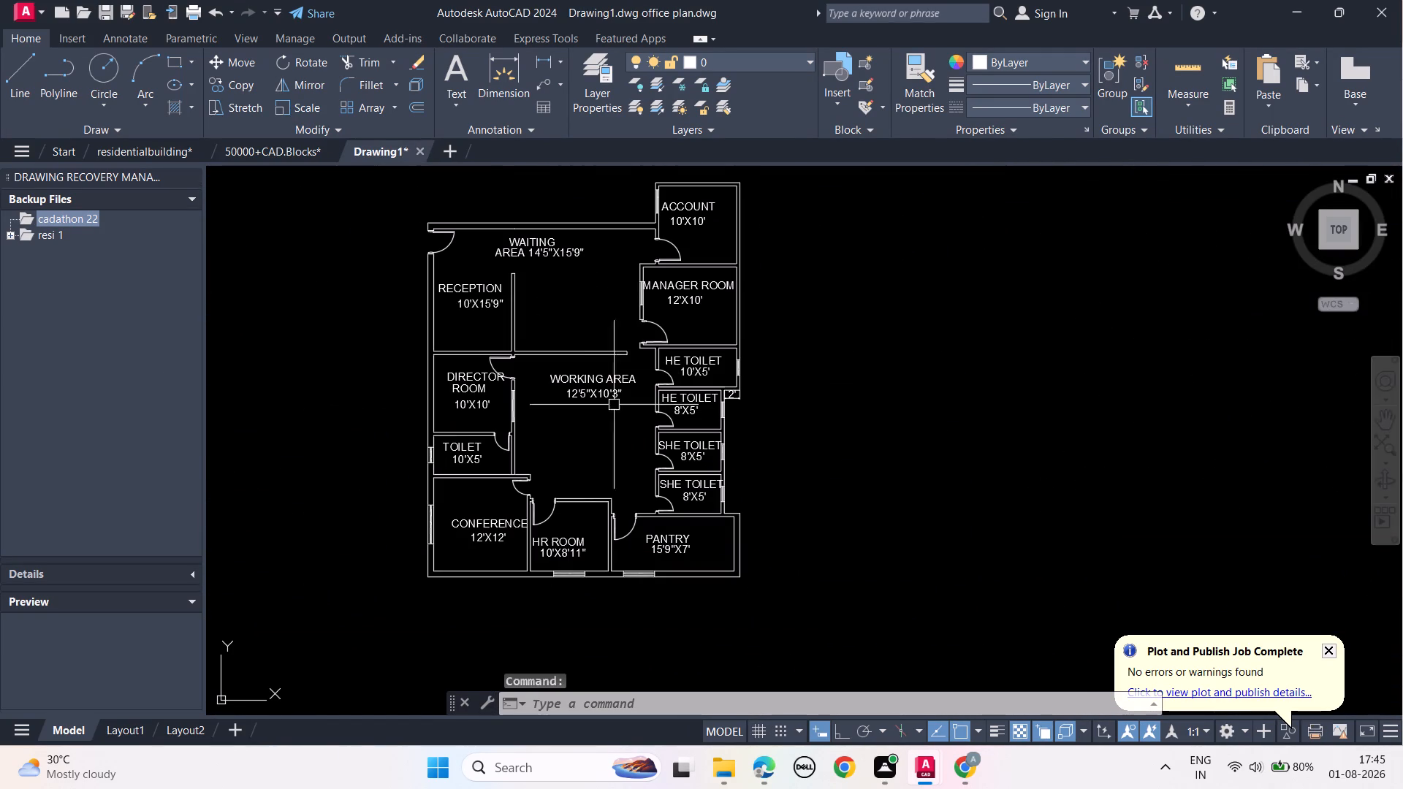
{"action": "middle_click_drag", "start_coordinate": [723, 366], "coordinate": [708, 435]}
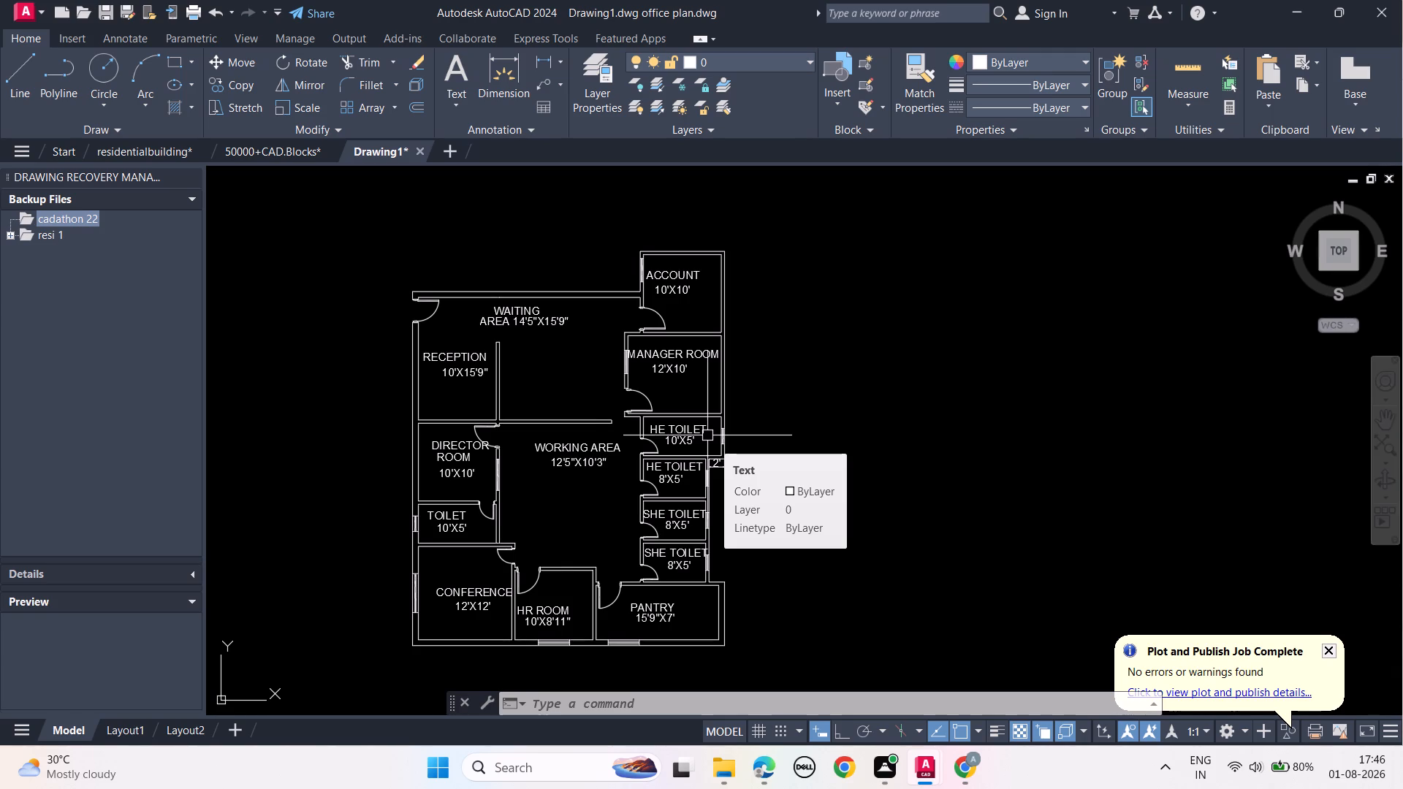
{"action": "middle_click_drag", "start_coordinate": [565, 533], "coordinate": [655, 524]}
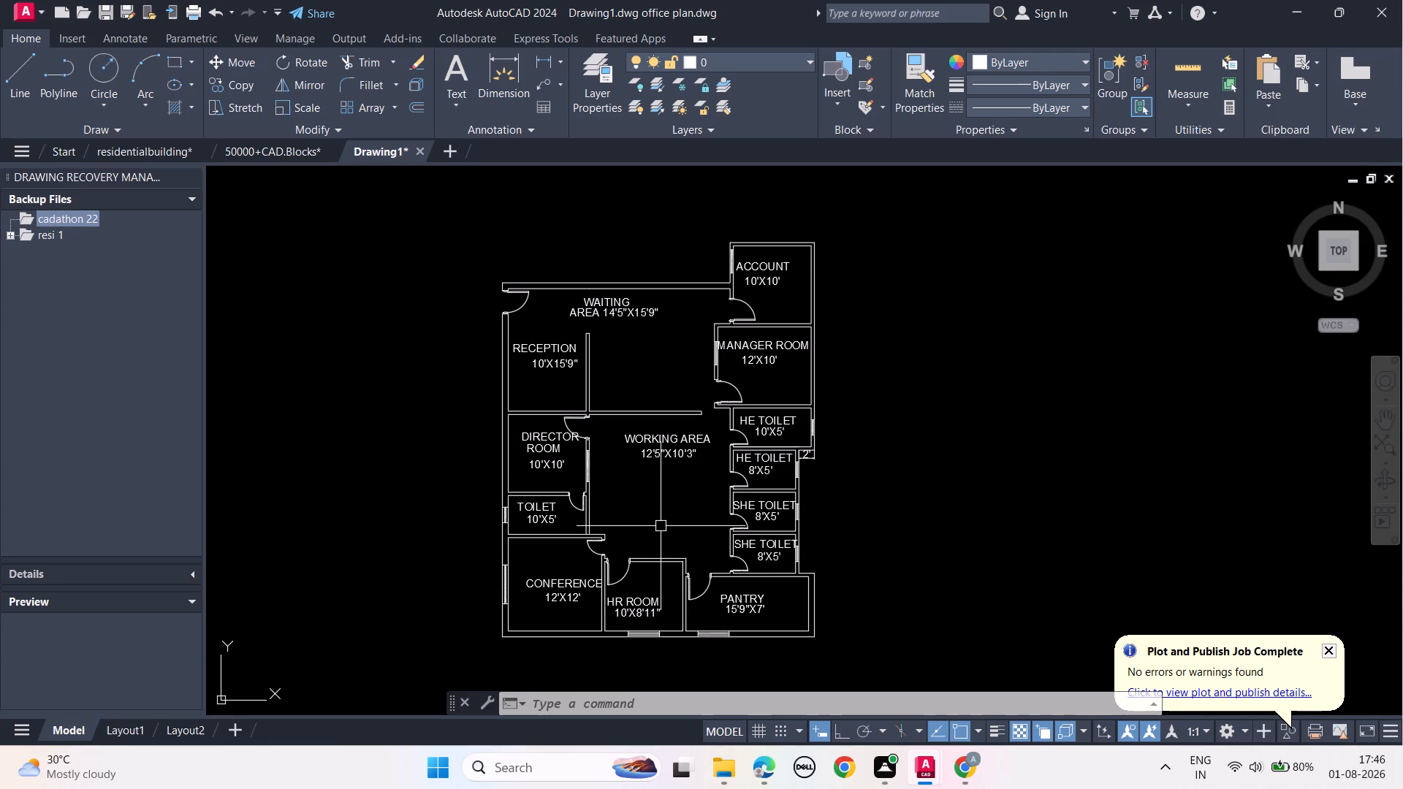
{"action": "type", "text": "XL"}
{"action": "key", "text": "space"}
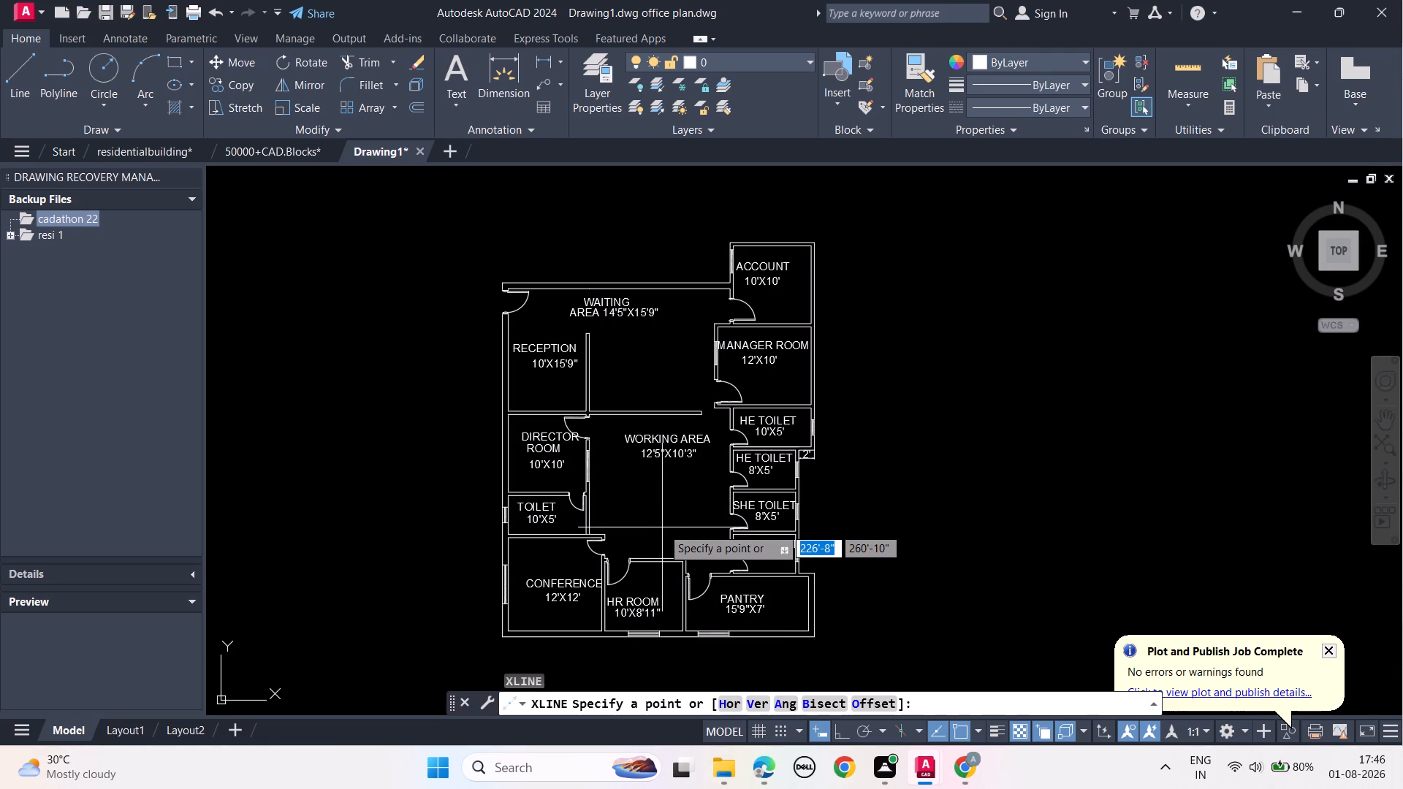
{"action": "type", "text": "V"}
{"action": "key", "text": "space"}
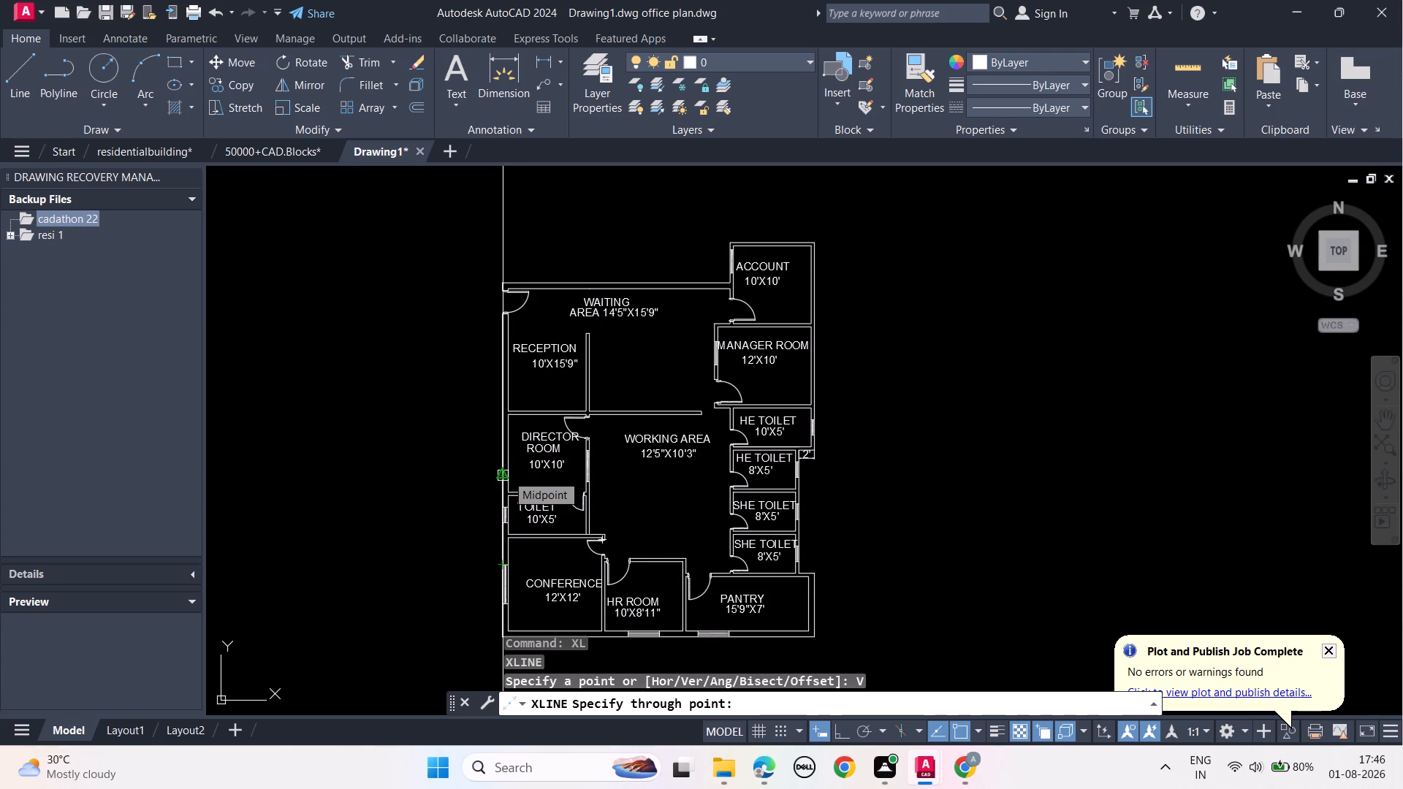
{"action": "scroll", "coordinate": [506, 474], "scroll_direction": "up", "scroll_amount": 1}
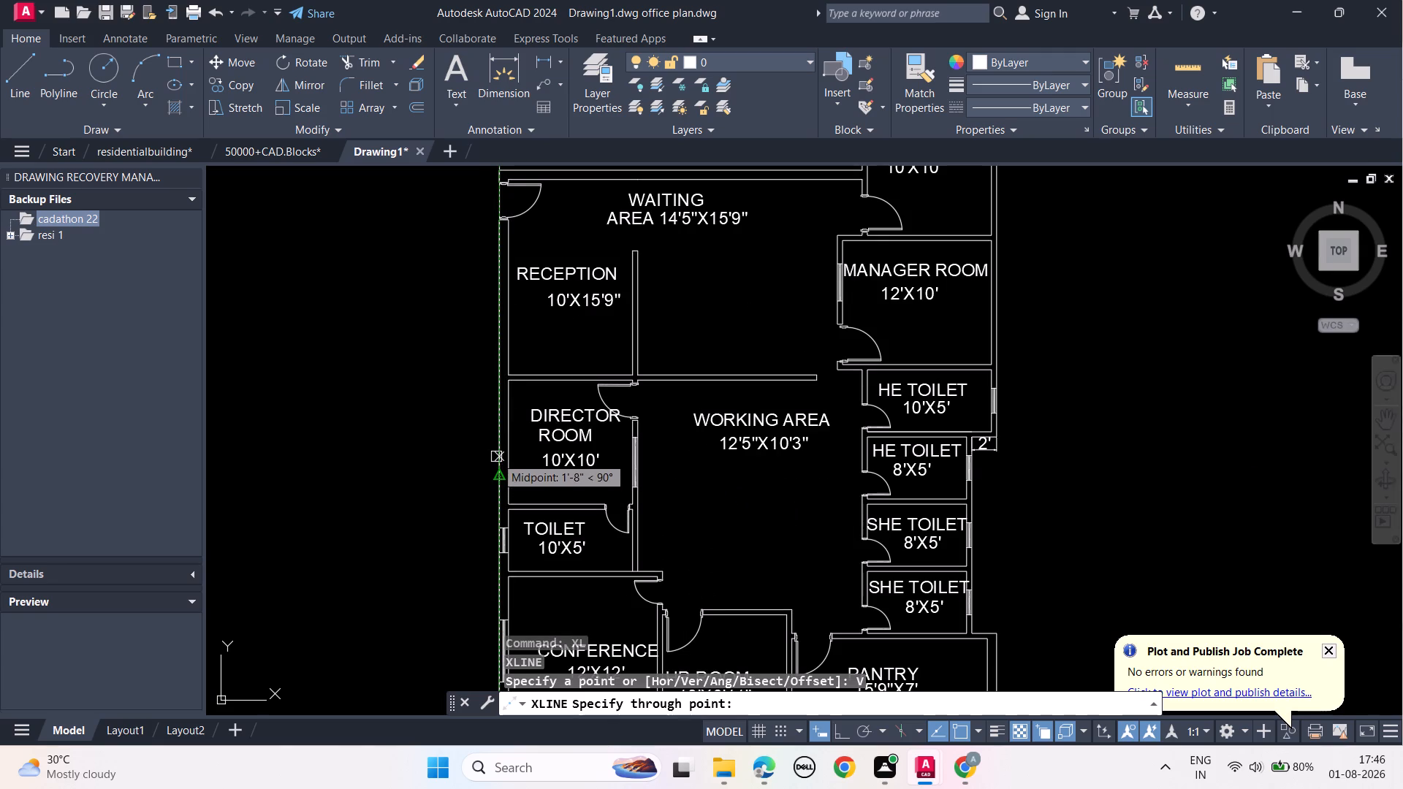
{"action": "left_click", "coordinate": [496, 457]}
{"action": "left_click", "coordinate": [508, 444]}
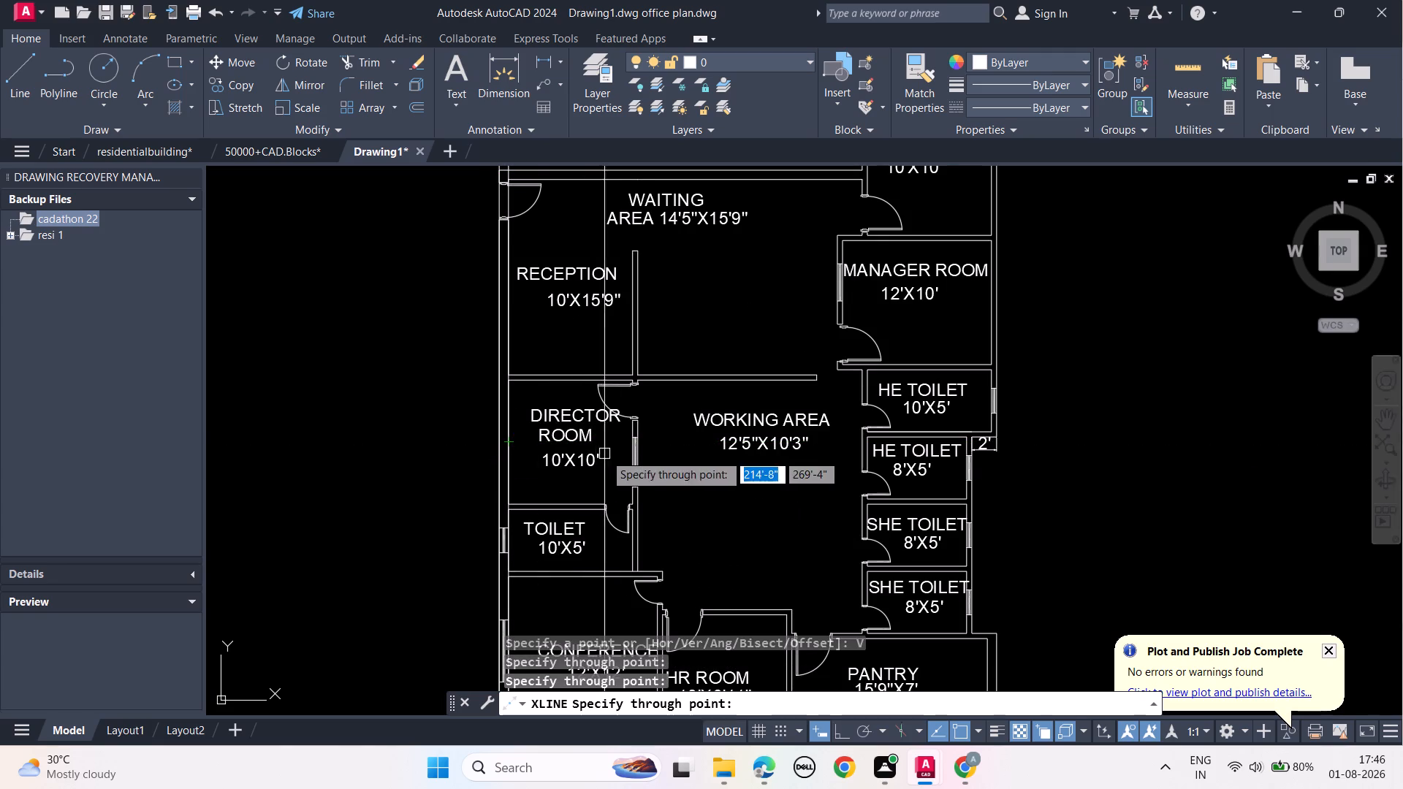
{"action": "scroll", "coordinate": [630, 454], "scroll_direction": "up", "scroll_amount": 2}
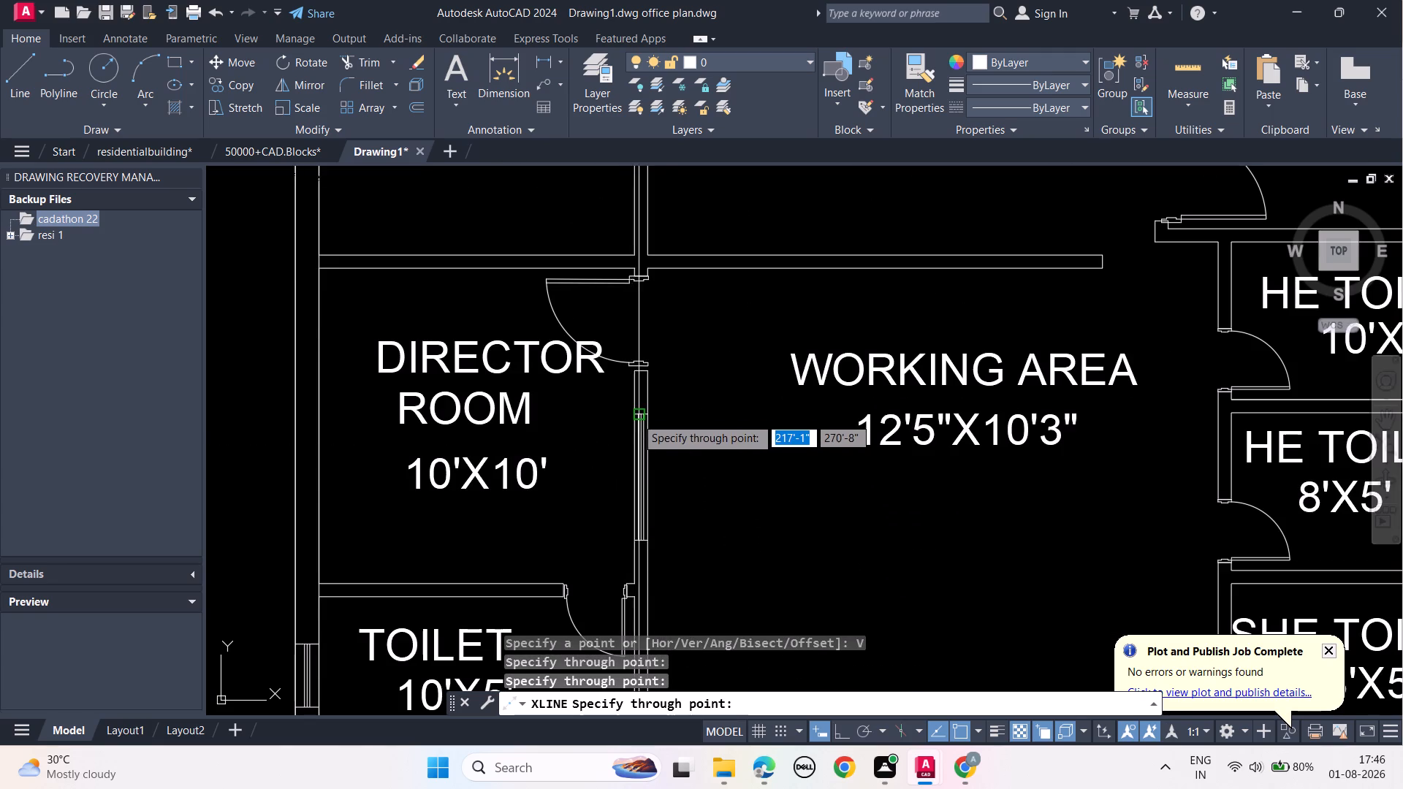
{"action": "left_click", "coordinate": [634, 393]}
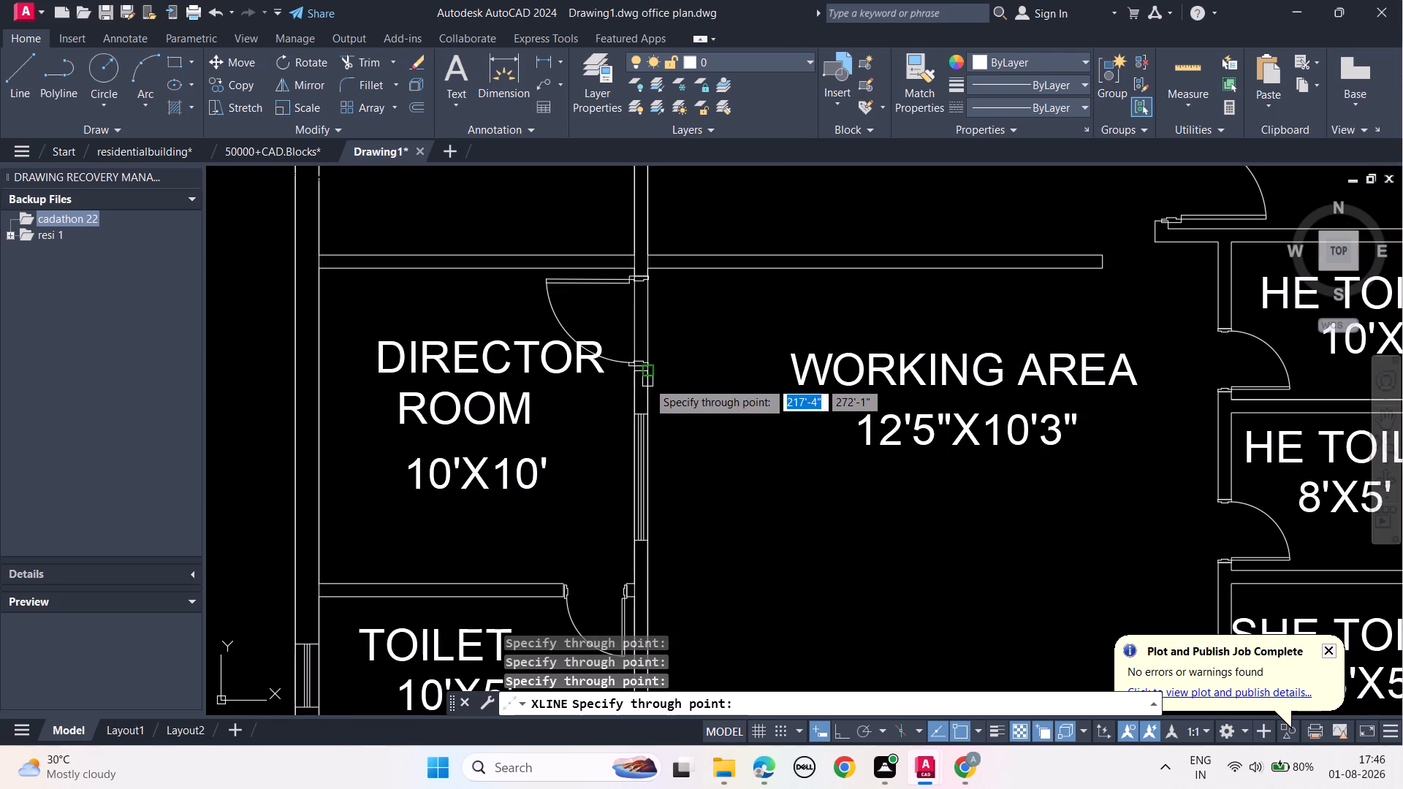
{"action": "left_click", "coordinate": [647, 381]}
Add vertical construction lines through both faces of the wall between the conference room and the HR room.
{"action": "scroll", "coordinate": [710, 426], "scroll_direction": "down", "scroll_amount": 2}
{"action": "middle_click_drag", "start_coordinate": [811, 462], "coordinate": [731, 359]}
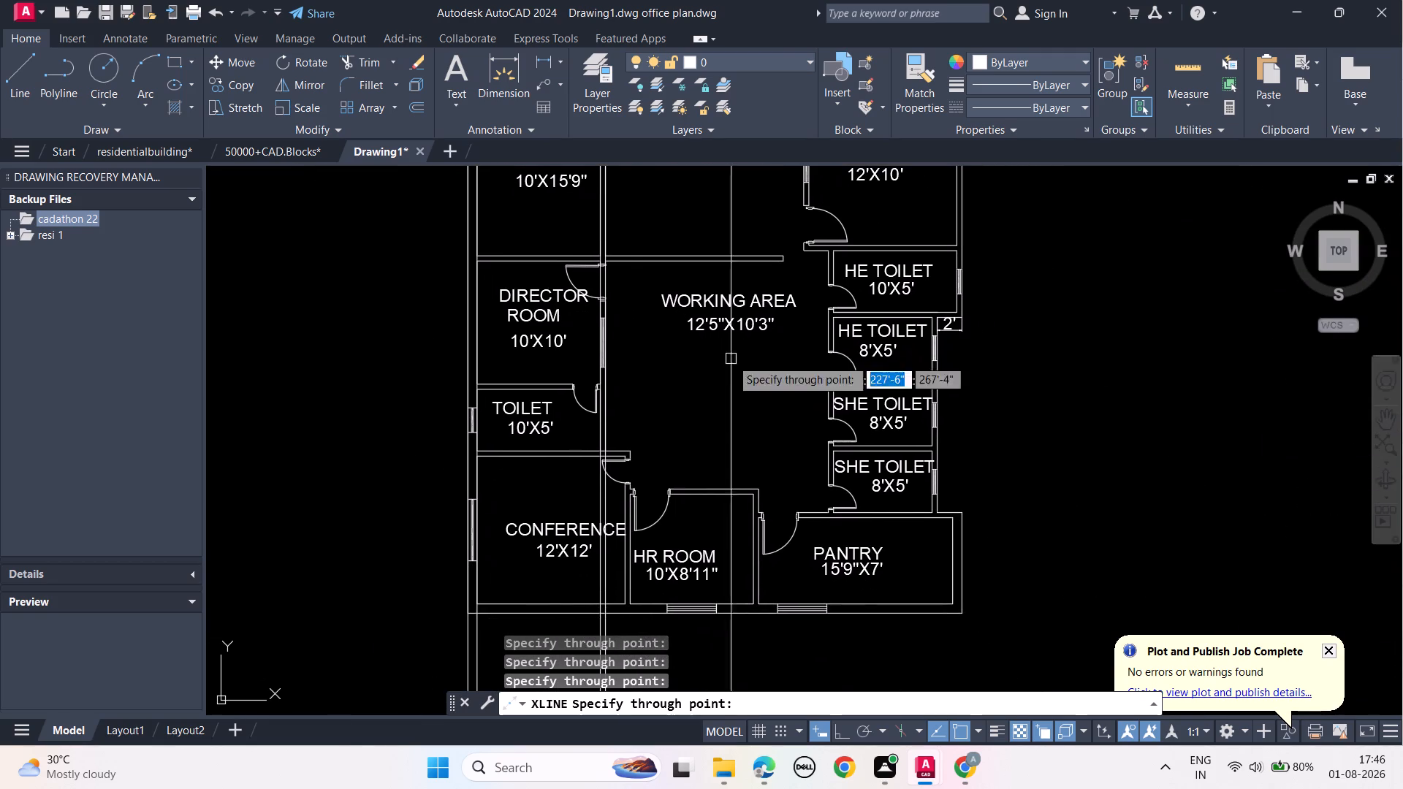
{"action": "scroll", "coordinate": [622, 504], "scroll_direction": "up", "scroll_amount": 2}
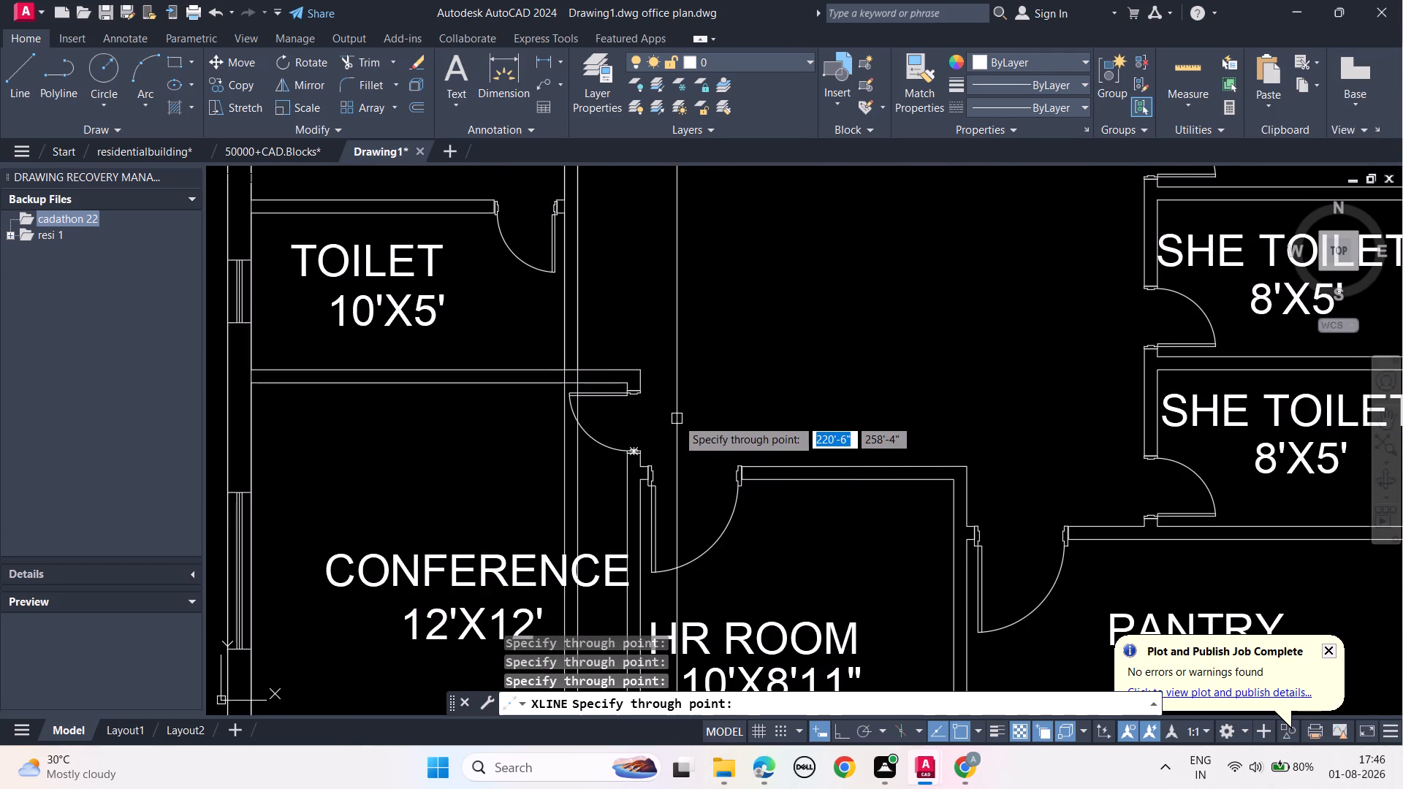
{"action": "scroll", "coordinate": [674, 418], "scroll_direction": "down", "scroll_amount": 2}
{"action": "middle_click_drag", "start_coordinate": [698, 360], "coordinate": [698, 369]}
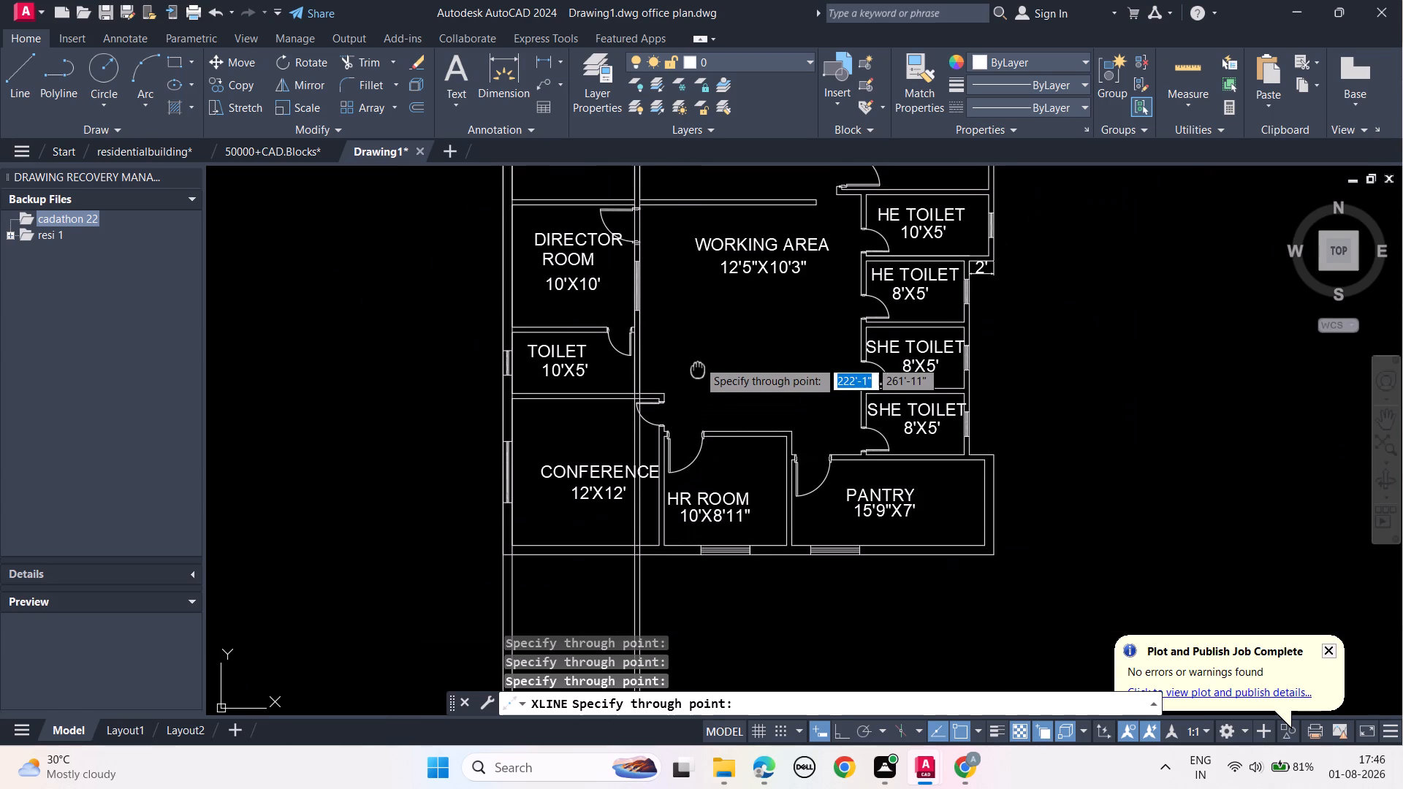
{"action": "middle_click_drag", "start_coordinate": [698, 369], "coordinate": [669, 422]}
{"action": "scroll", "coordinate": [630, 482], "scroll_direction": "up", "scroll_amount": 1}
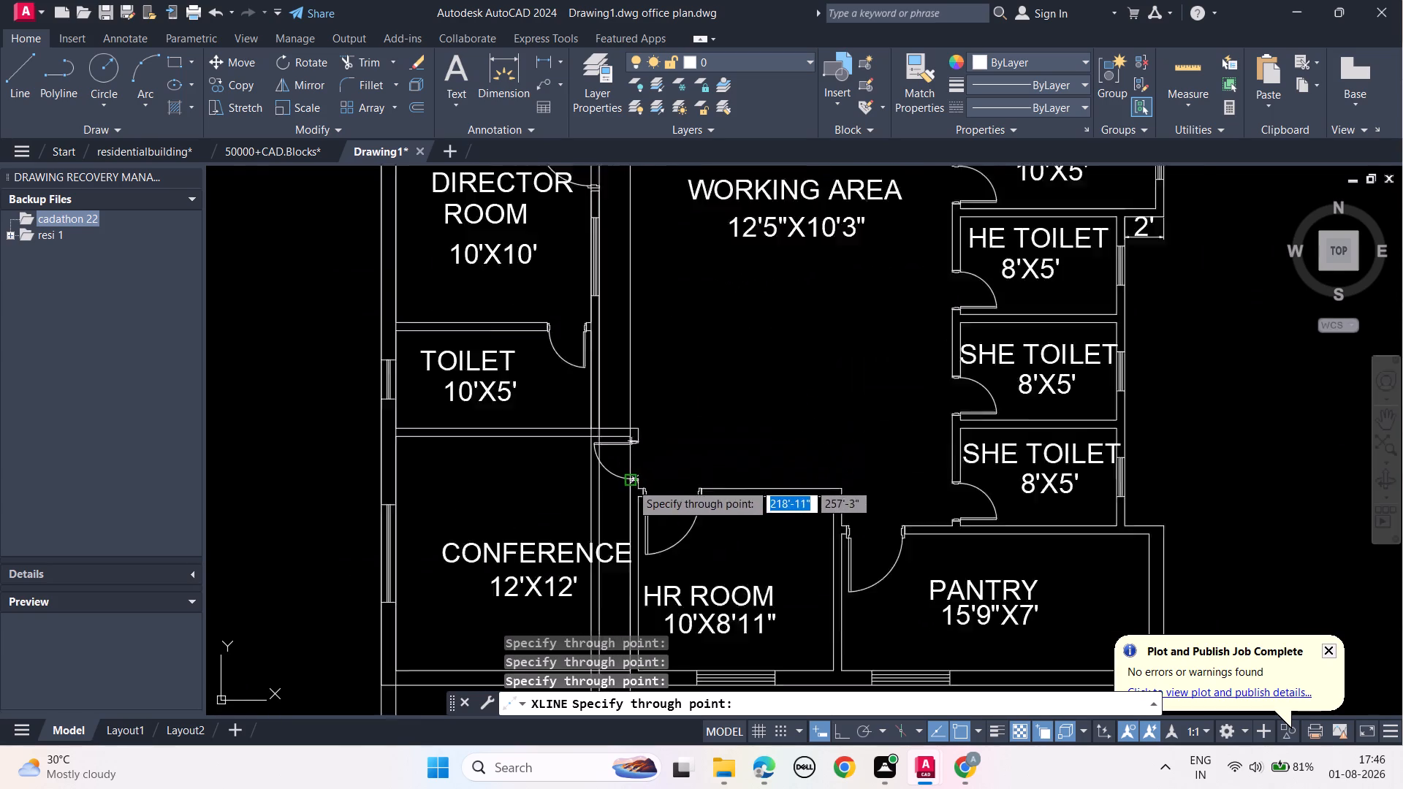
{"action": "scroll", "coordinate": [631, 483], "scroll_direction": "up", "scroll_amount": 1}
{"action": "left_click", "coordinate": [627, 507]}
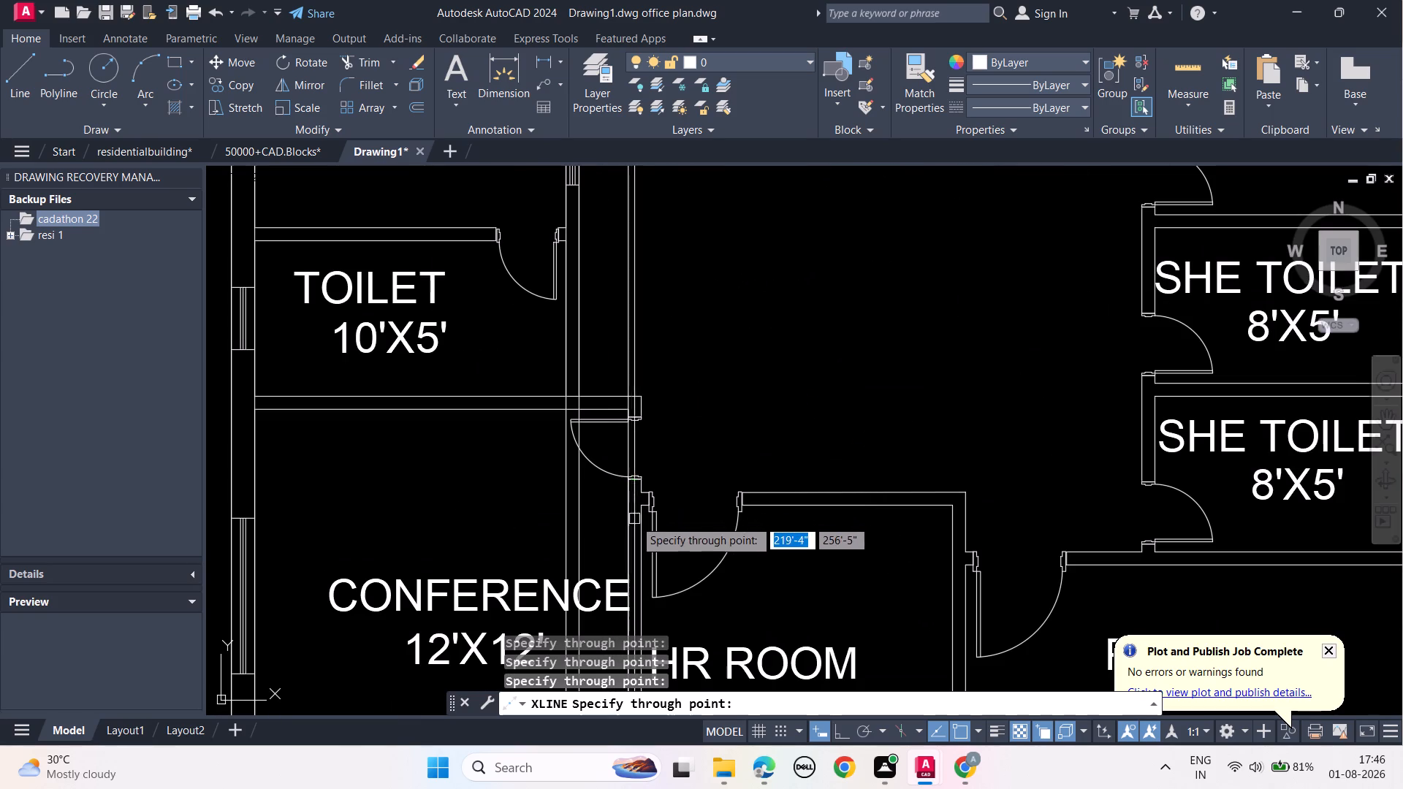
{"action": "left_click", "coordinate": [640, 544]}
Add vertical construction lines at the HR room door's east jamb and both faces of the HR room's east wall.
{"action": "scroll", "coordinate": [777, 430], "scroll_direction": "down", "scroll_amount": 1}
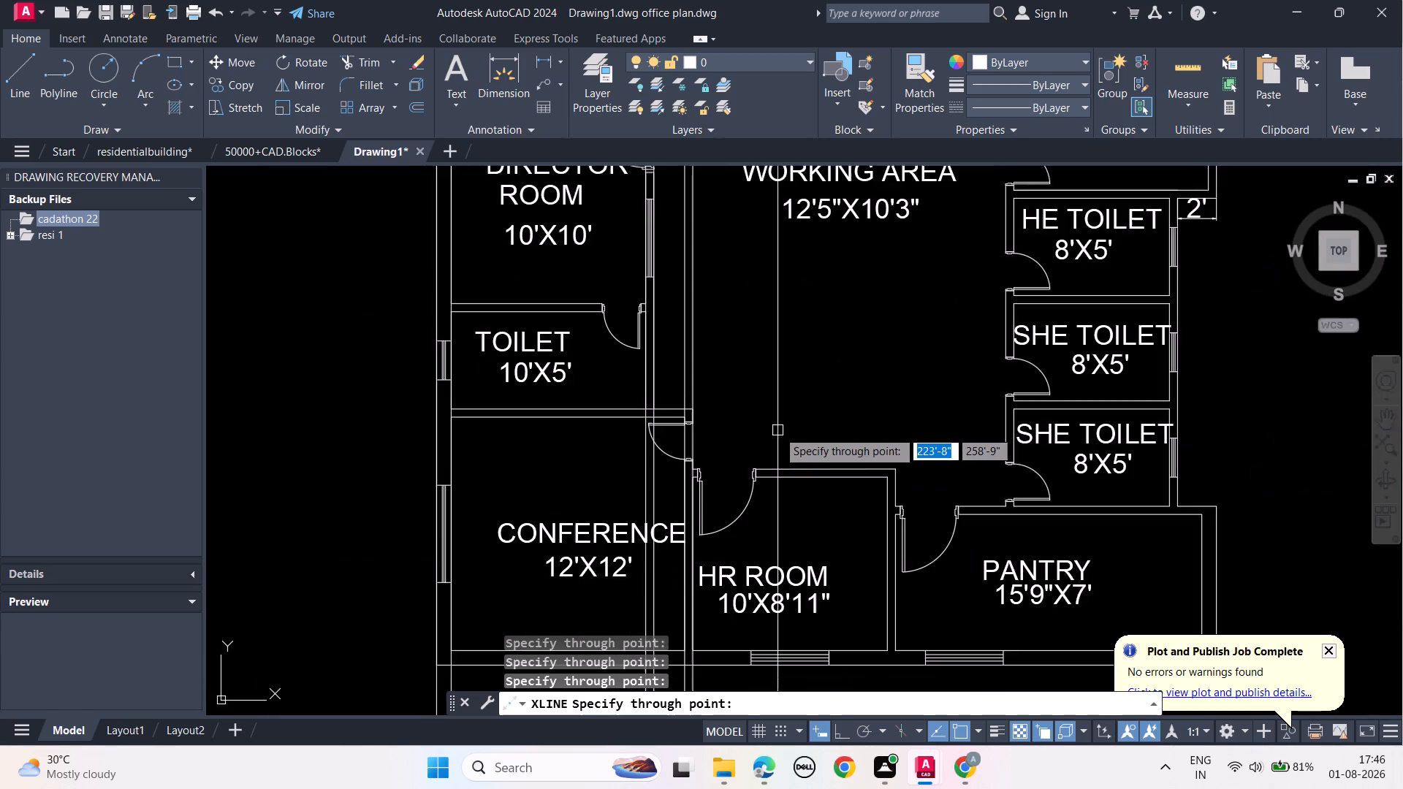
{"action": "scroll", "coordinate": [764, 460], "scroll_direction": "up", "scroll_amount": 2}
{"action": "scroll", "coordinate": [755, 473], "scroll_direction": "down", "scroll_amount": 2}
{"action": "middle_click_drag", "start_coordinate": [817, 448], "coordinate": [786, 419]}
{"action": "scroll", "coordinate": [717, 435], "scroll_direction": "up", "scroll_amount": 2}
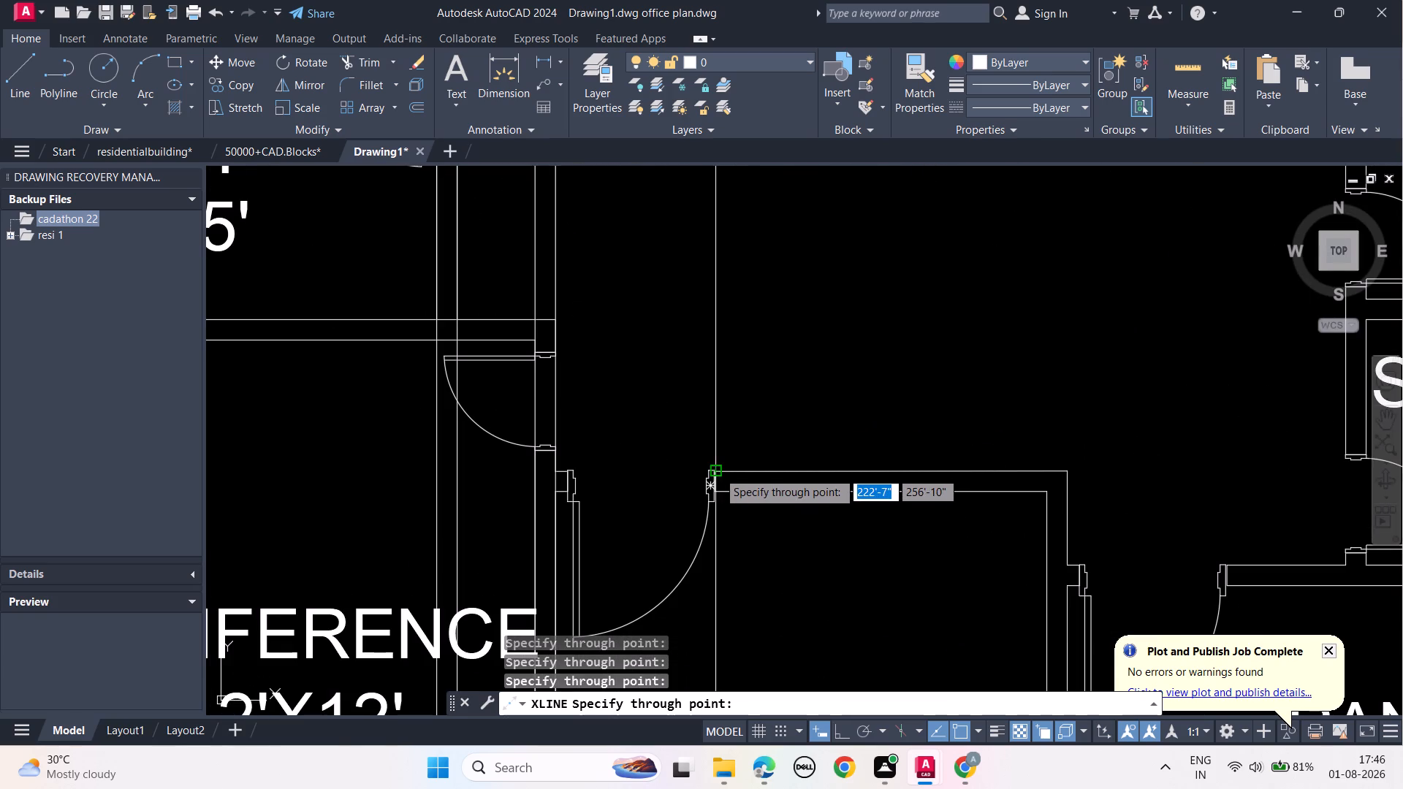
{"action": "left_click", "coordinate": [718, 471]}
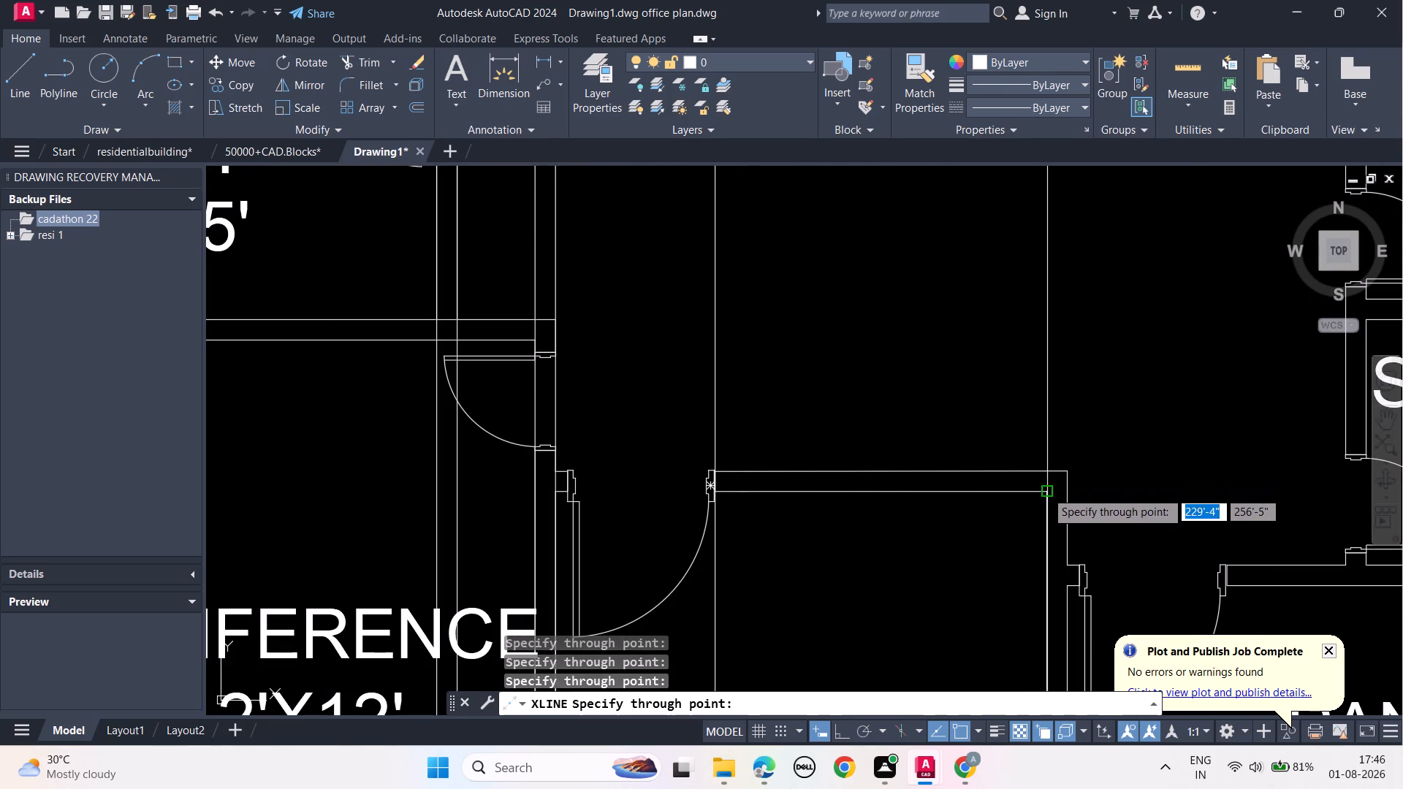
{"action": "left_click", "coordinate": [1046, 491]}
{"action": "left_click", "coordinate": [1063, 471]}
Add a vertical construction line at the east jamb of the pantry door.
{"action": "scroll", "coordinate": [1065, 470], "scroll_direction": "down", "scroll_amount": 3}
{"action": "middle_click_drag", "start_coordinate": [1083, 460], "coordinate": [748, 490]}
{"action": "scroll", "coordinate": [799, 542], "scroll_direction": "up", "scroll_amount": 3}
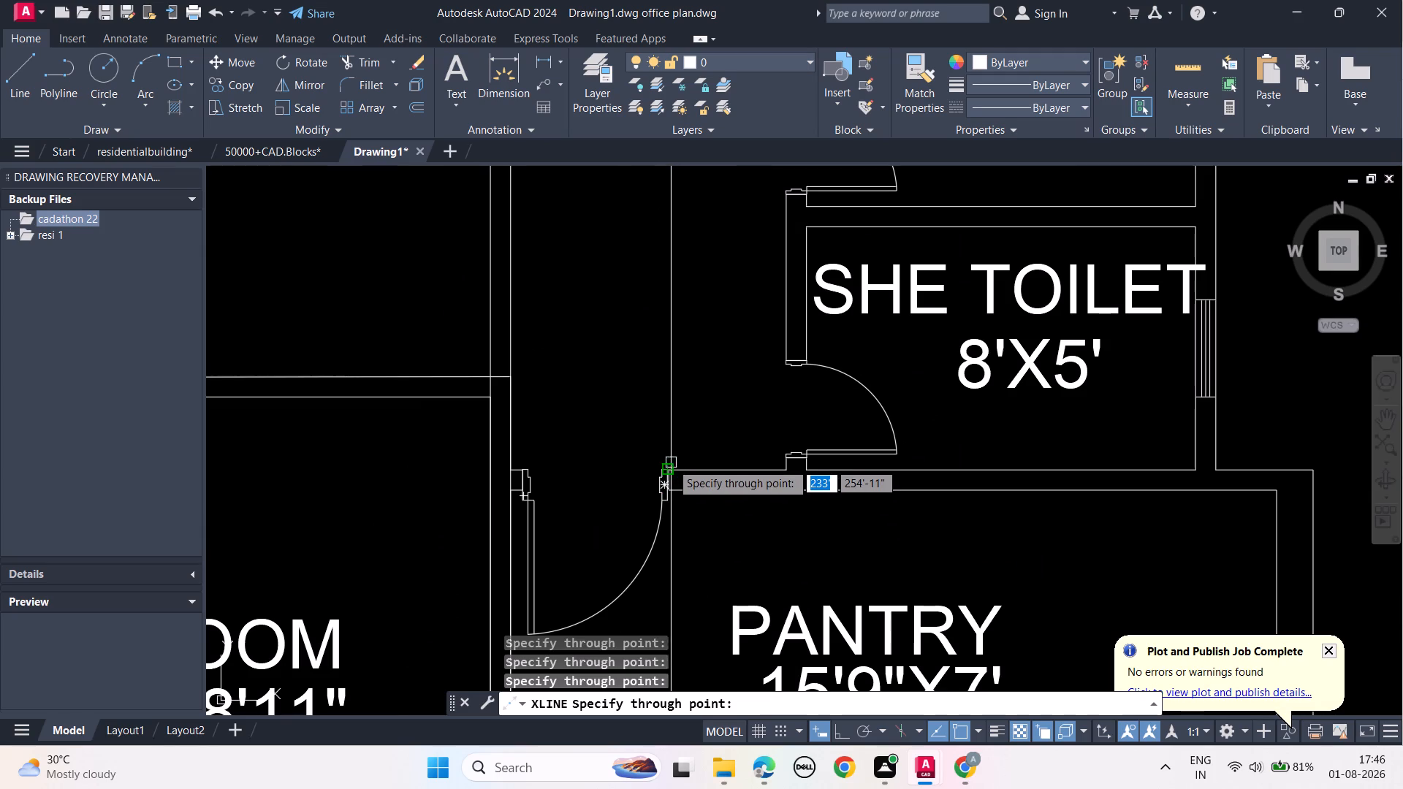
{"action": "left_click", "coordinate": [671, 467]}
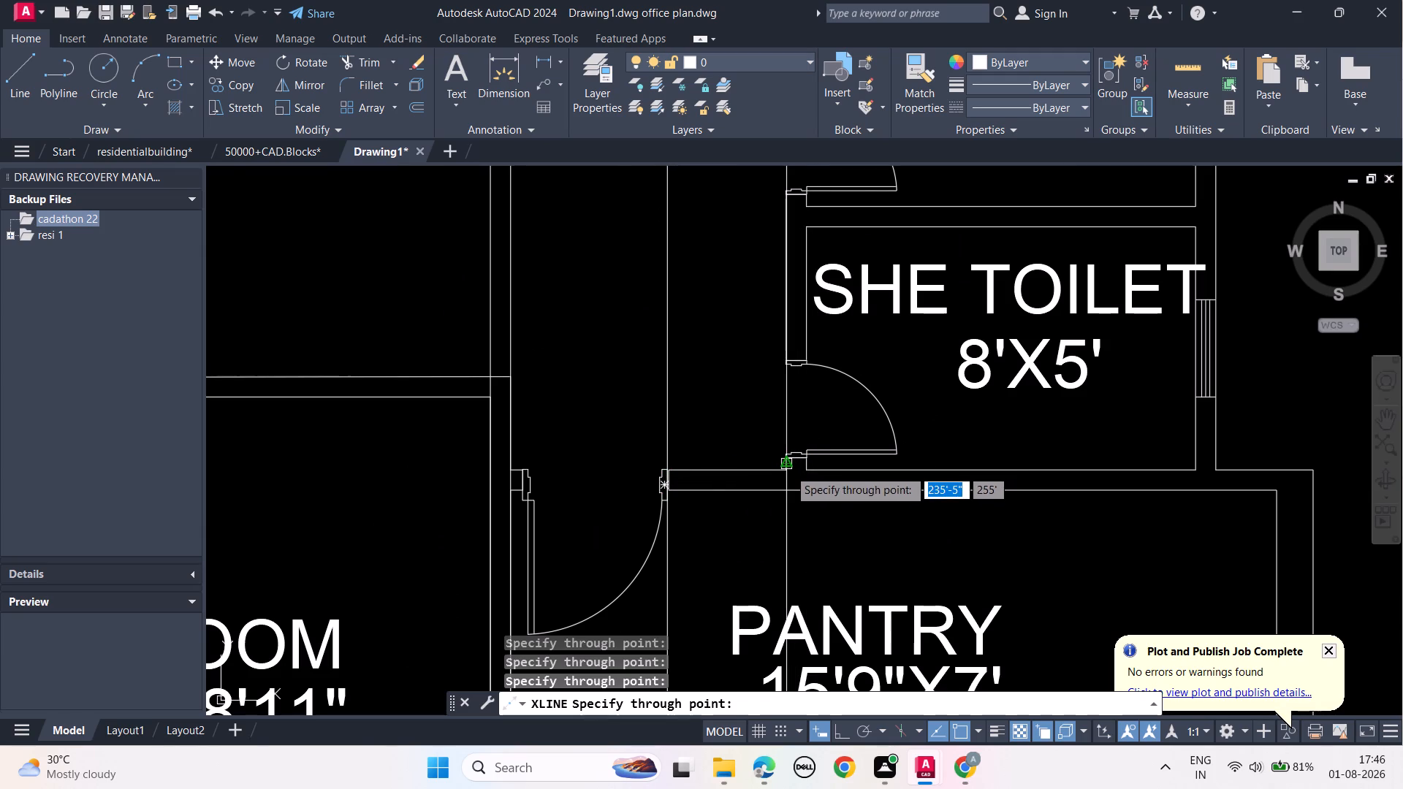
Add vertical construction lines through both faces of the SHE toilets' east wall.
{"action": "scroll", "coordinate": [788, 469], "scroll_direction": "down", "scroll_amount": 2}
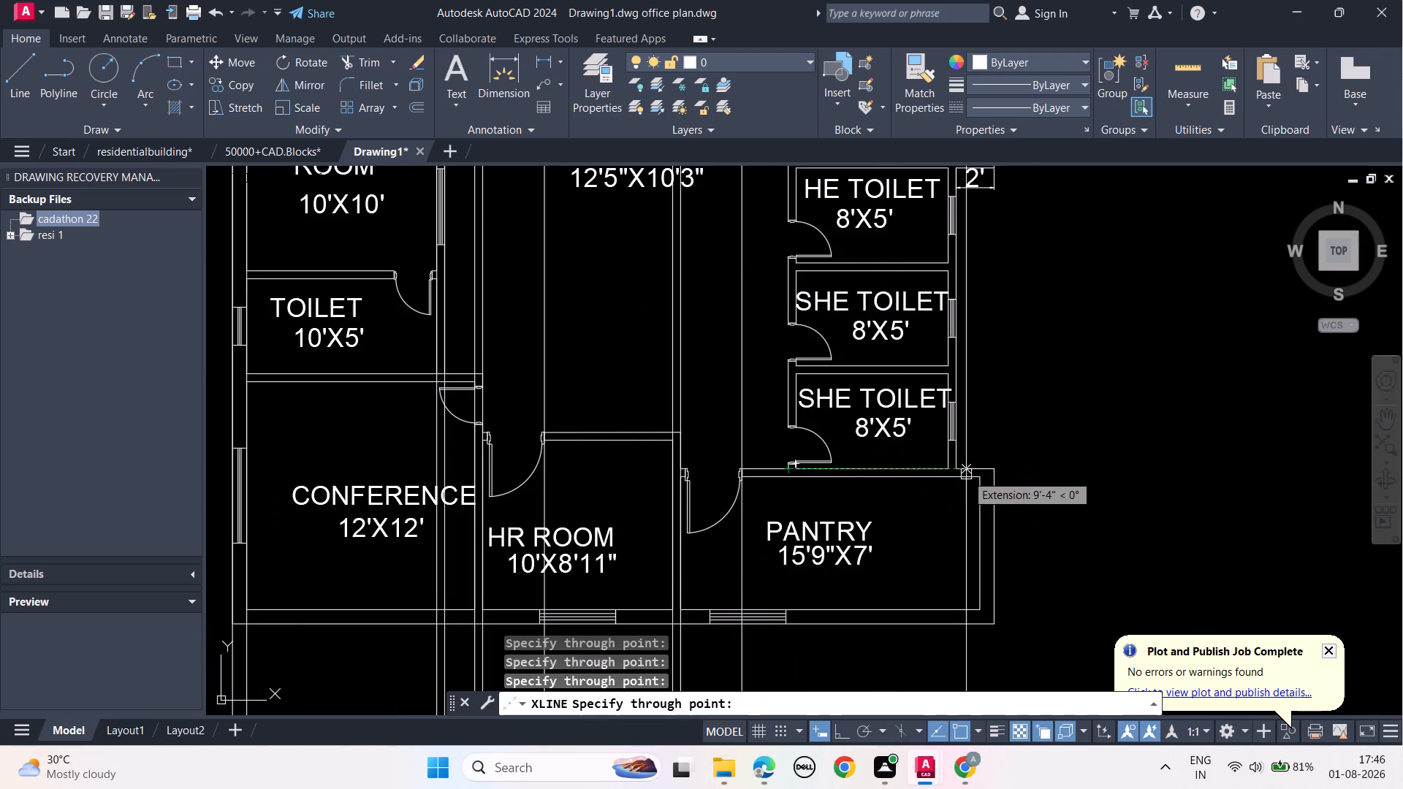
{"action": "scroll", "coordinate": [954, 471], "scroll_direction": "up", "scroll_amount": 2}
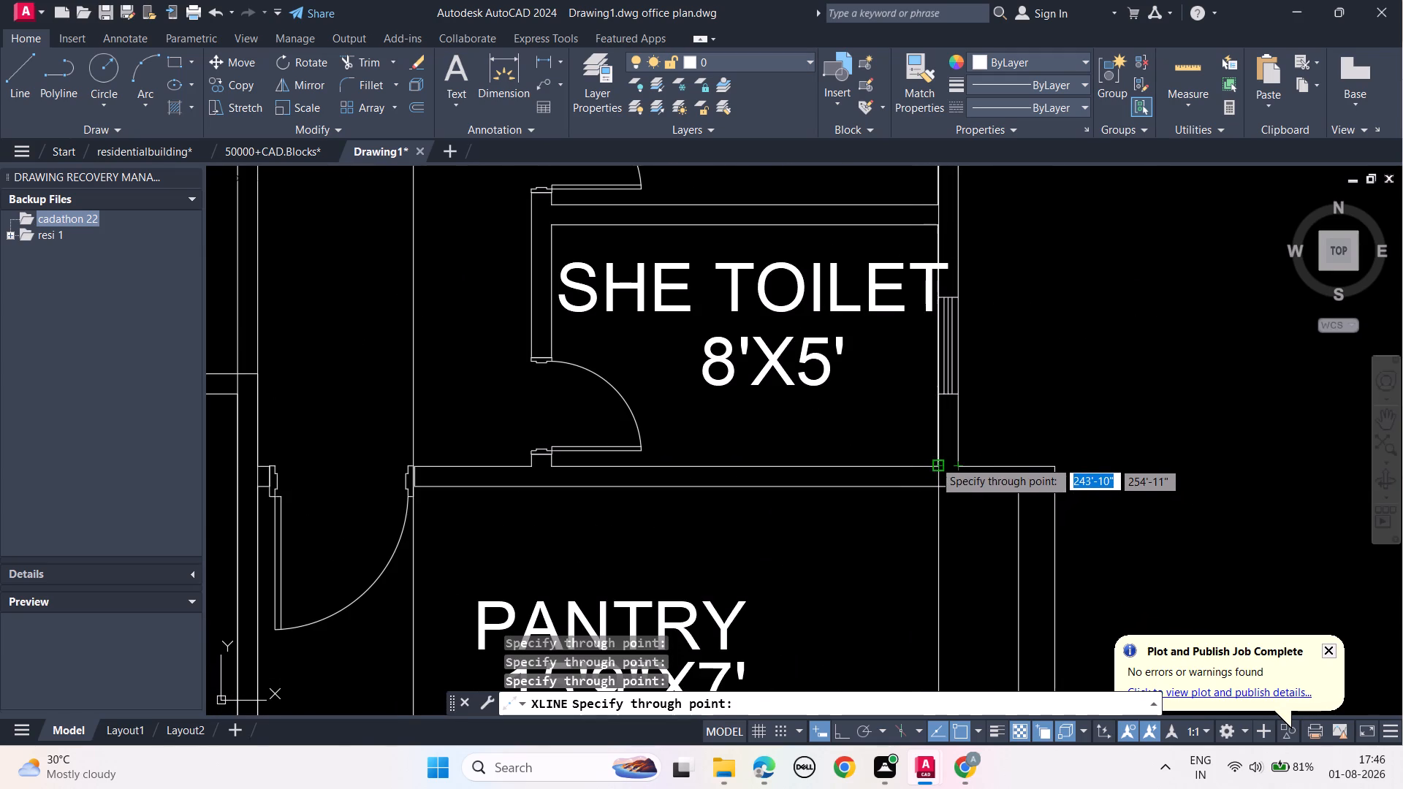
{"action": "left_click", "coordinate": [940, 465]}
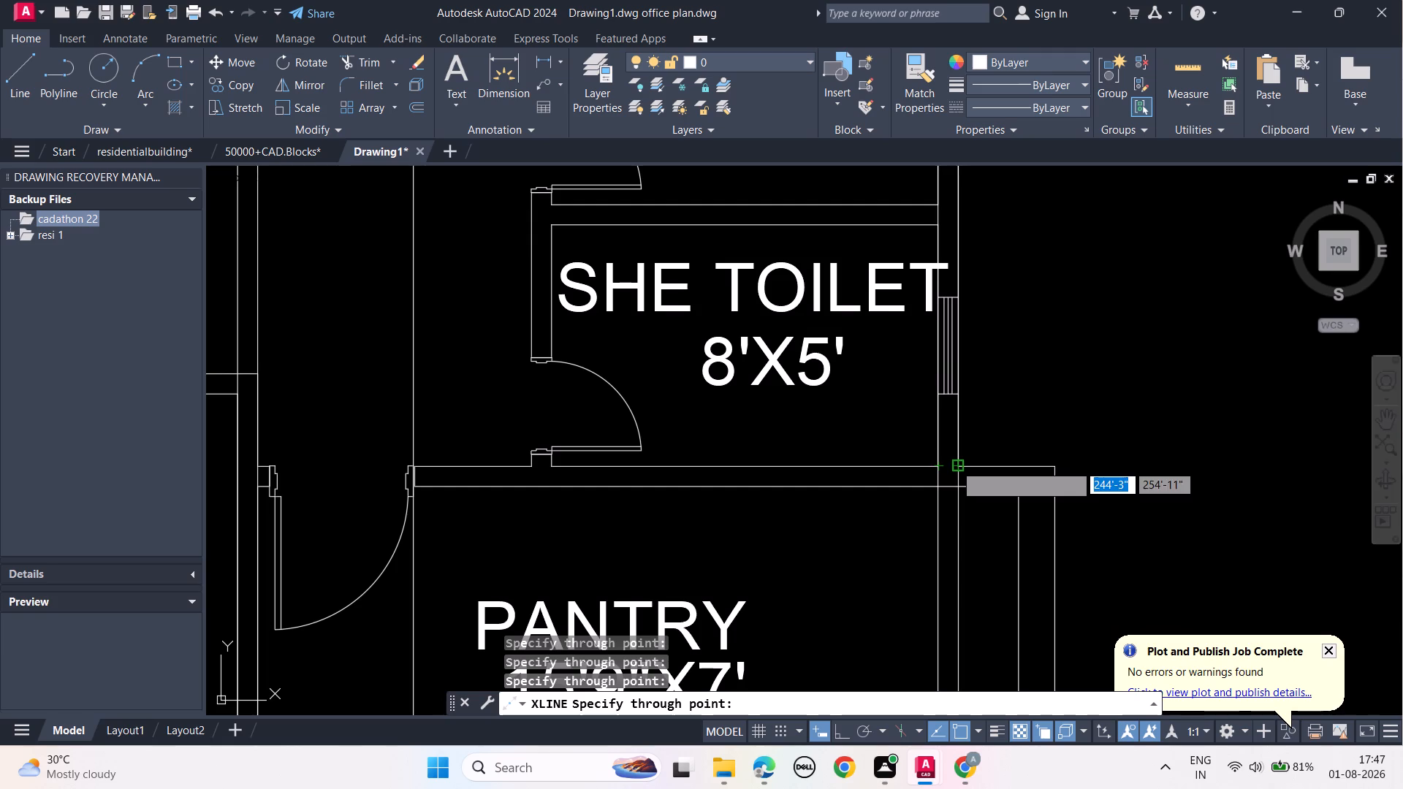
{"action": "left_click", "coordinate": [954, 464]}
Add vertical construction lines through both faces of the pantry's east exterior wall.
{"action": "left_click", "coordinate": [1018, 484]}
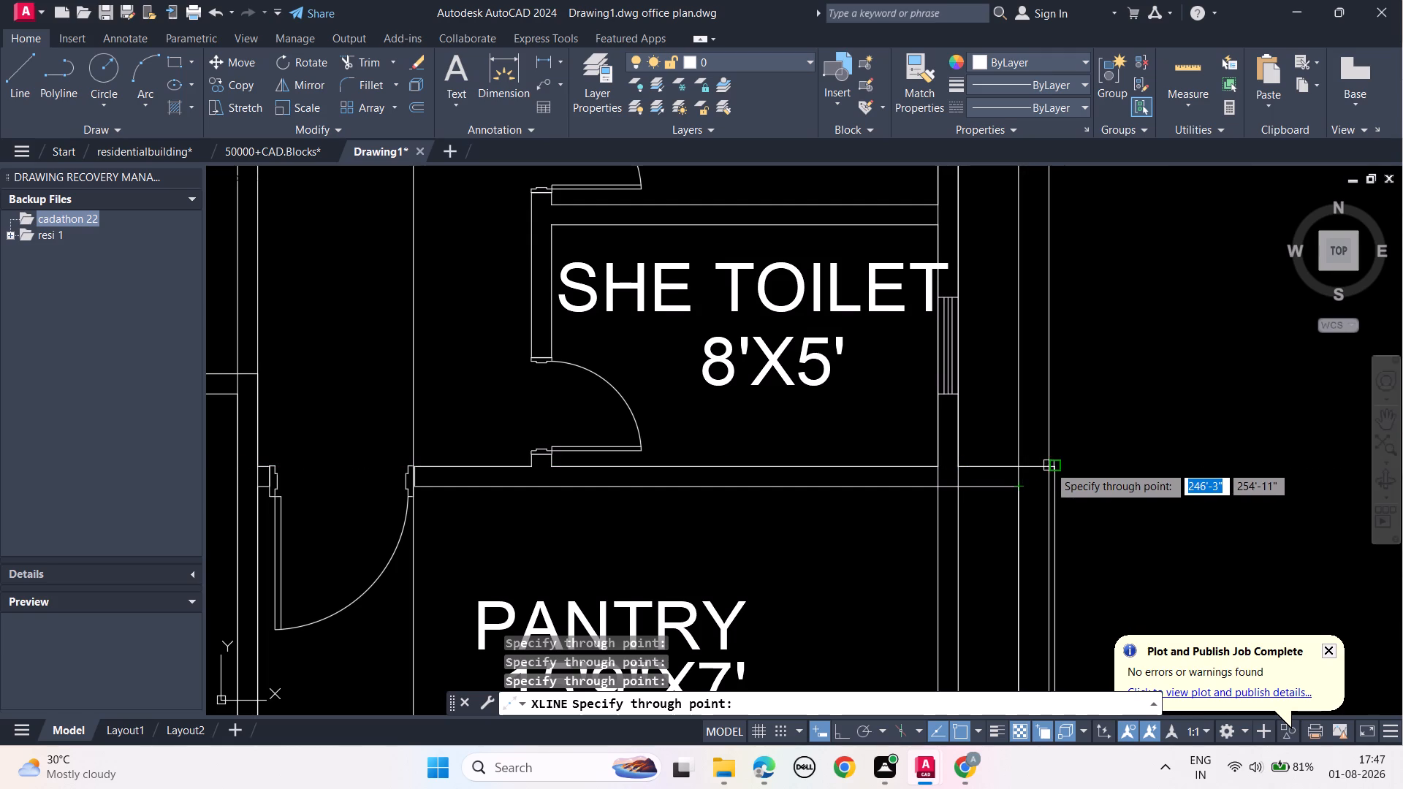
{"action": "left_click", "coordinate": [1055, 466]}
{"action": "scroll", "coordinate": [1048, 459], "scroll_direction": "down", "scroll_amount": 4}
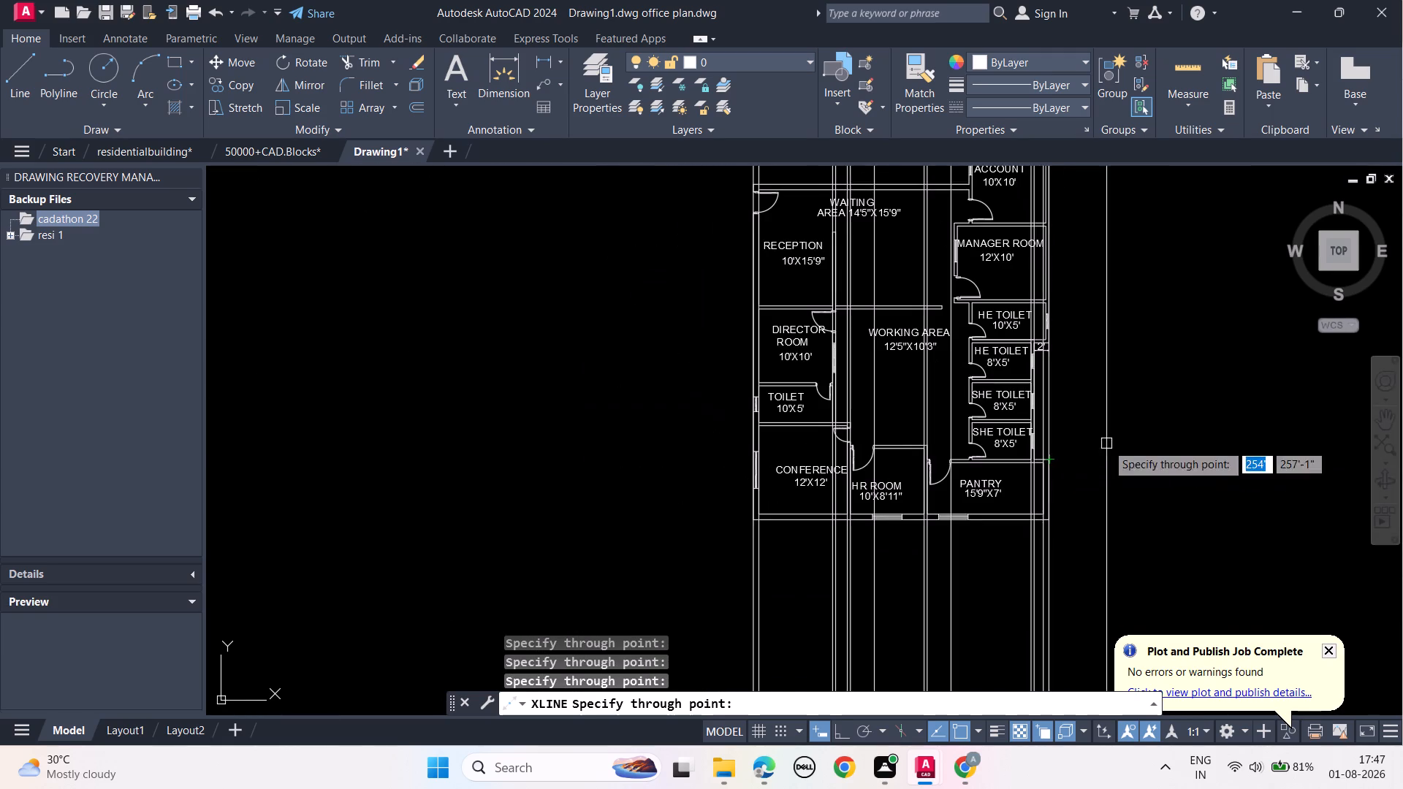
{"action": "middle_click_drag", "start_coordinate": [1107, 443], "coordinate": [1019, 612]}
{"action": "key", "text": "Escape"}
{"action": "key", "text": "Escape"}
{"action": "key", "text": "Escape"}
{"action": "key", "text": "Escape"}
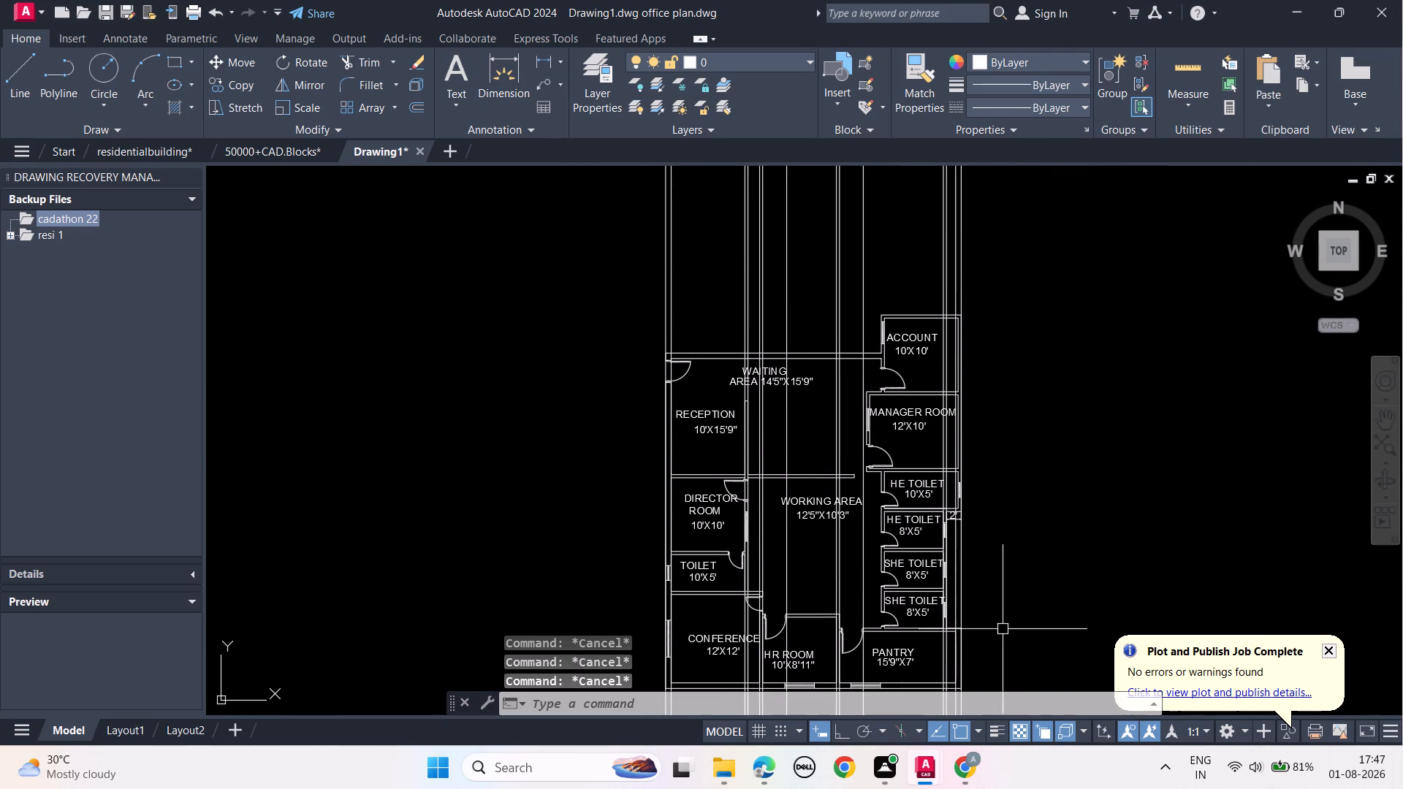
Erase the two vertical construction lines through the faces of the director room's east wall.
{"action": "middle_click_drag", "start_coordinate": [1003, 624], "coordinate": [1028, 527]}
{"action": "scroll", "coordinate": [833, 606], "scroll_direction": "up", "scroll_amount": 2}
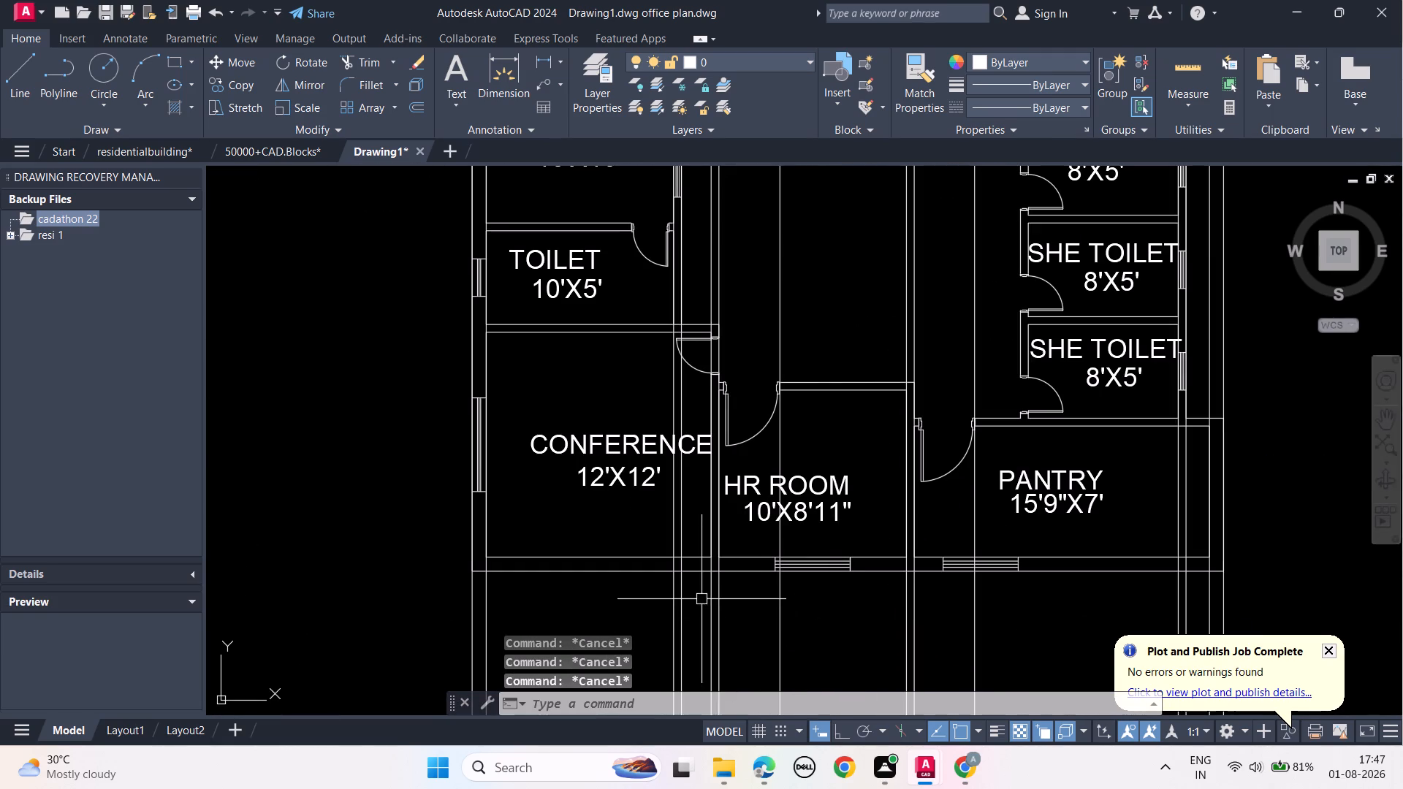
{"action": "left_click", "coordinate": [696, 530]}
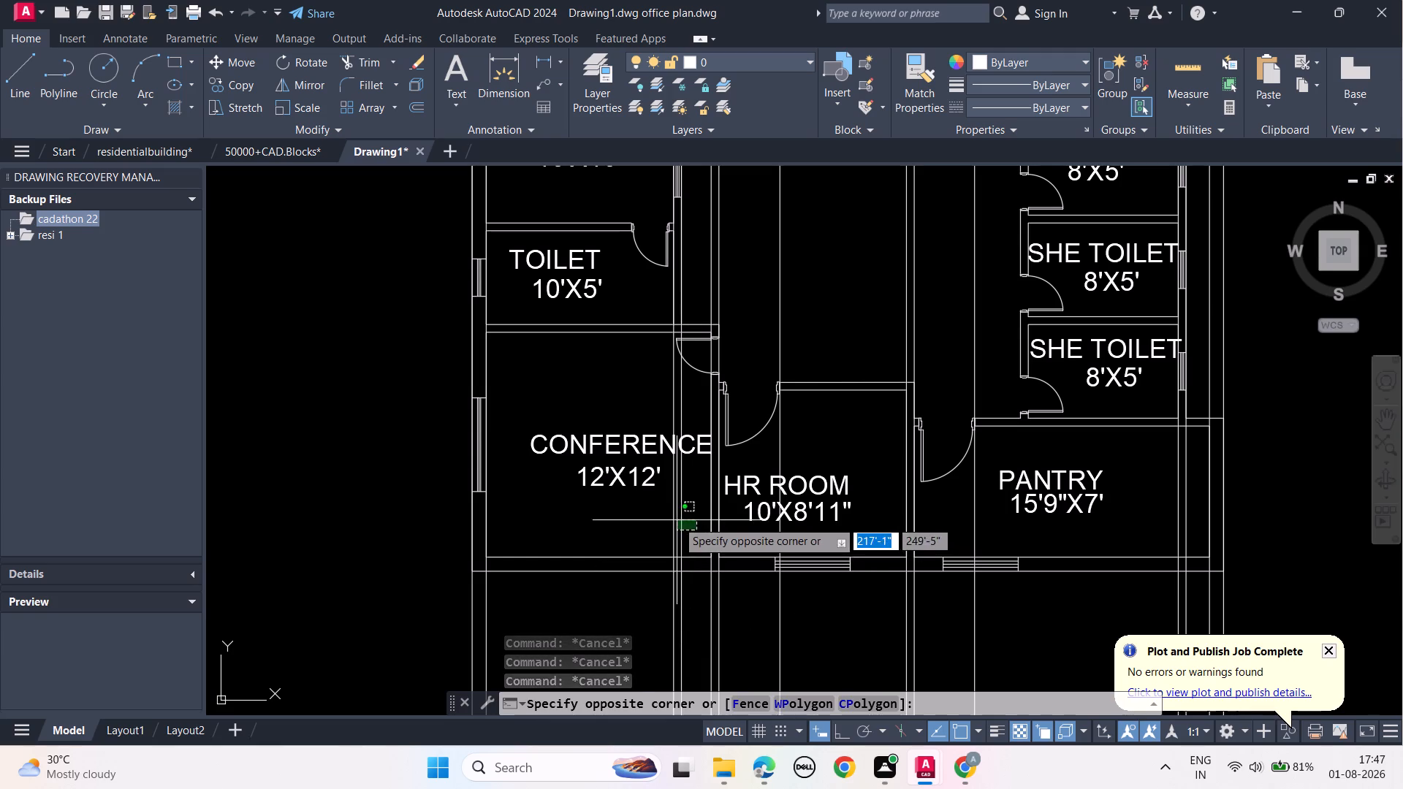
{"action": "left_click", "coordinate": [668, 505]}
{"action": "key", "text": "Delete"}
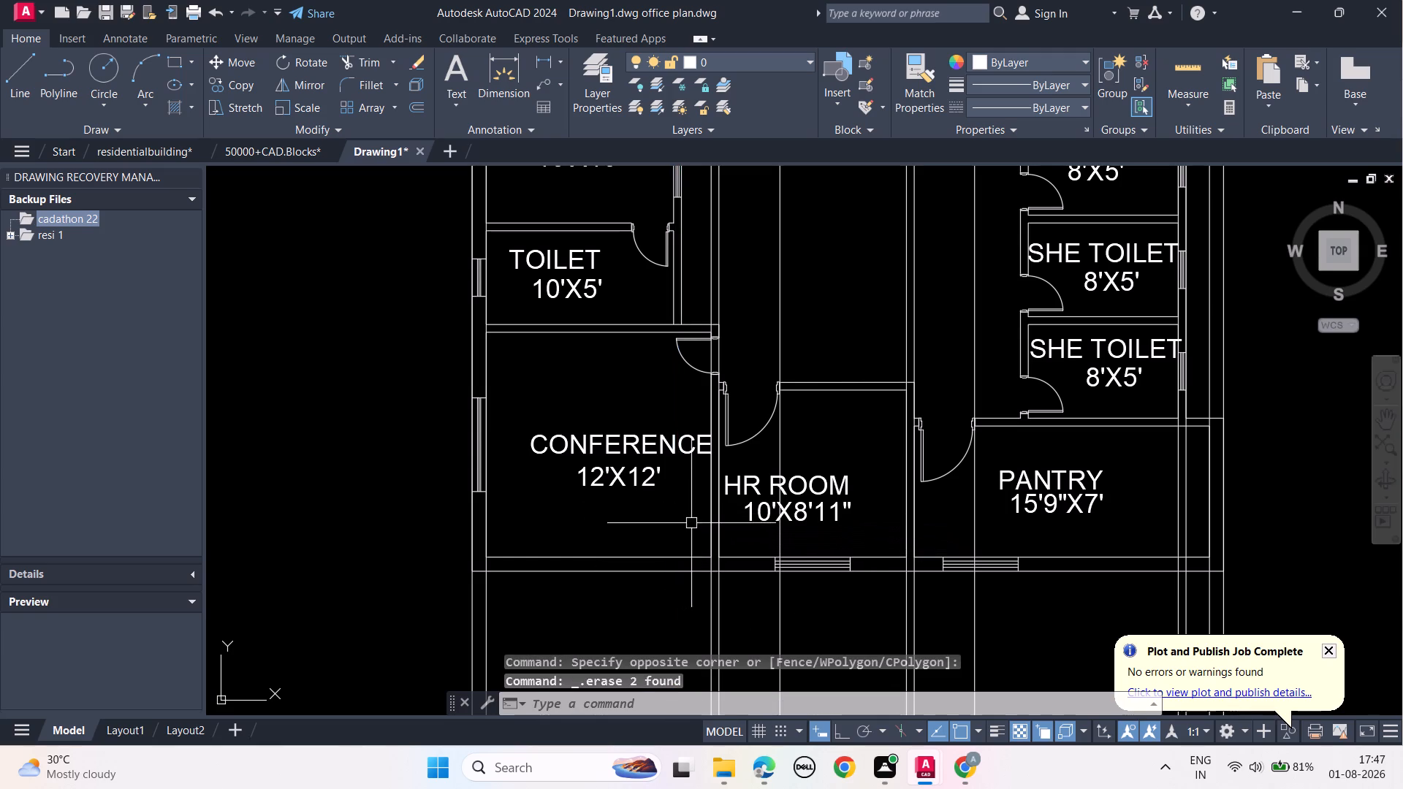
Examine how the remaining vertical construction lines cross the office plan's rooms, from the account room to the HR room and pantry.
{"action": "scroll", "coordinate": [693, 524], "scroll_direction": "down", "scroll_amount": 1}
{"action": "scroll", "coordinate": [853, 533], "scroll_direction": "down", "scroll_amount": 1}
{"action": "middle_click_drag", "start_coordinate": [853, 533], "coordinate": [735, 535]}
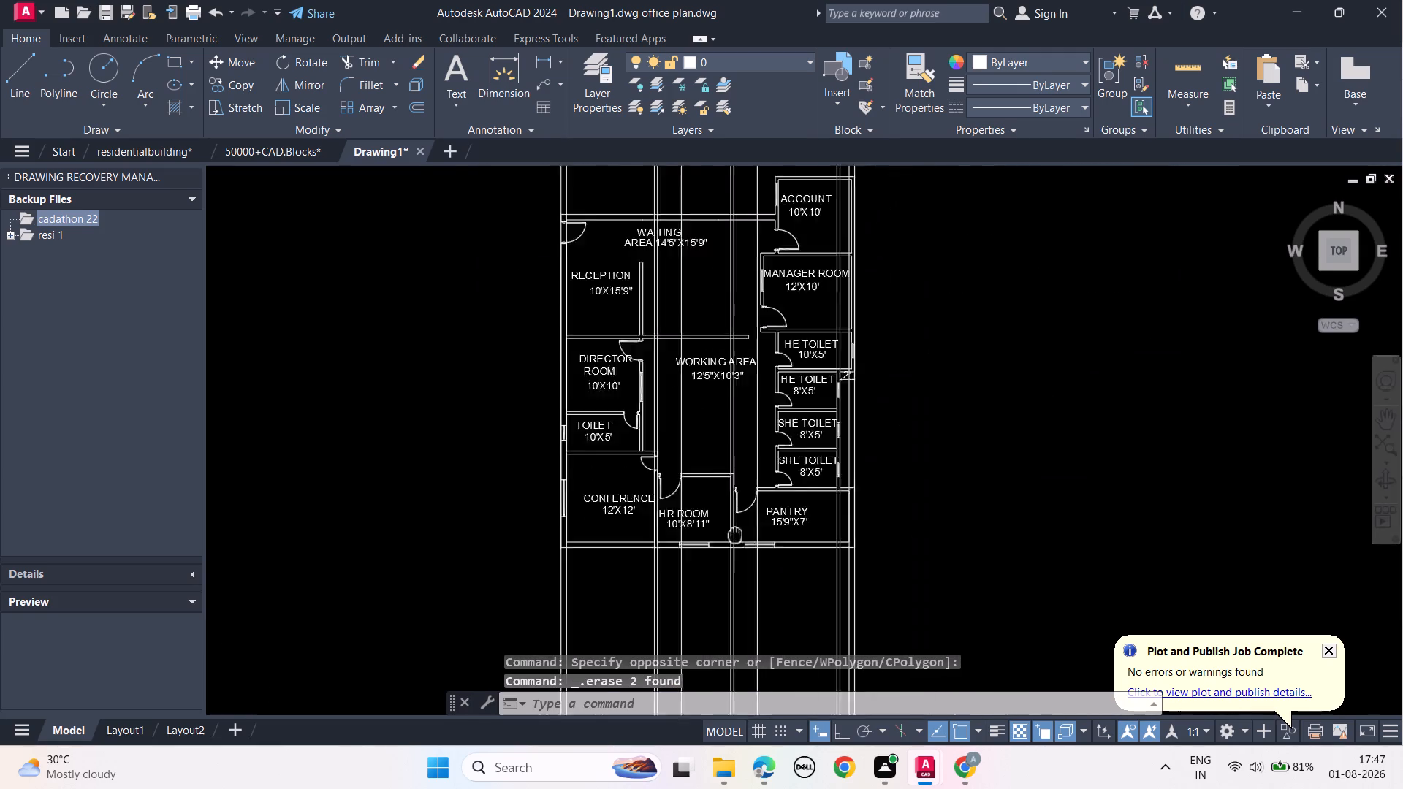
{"action": "middle_click_drag", "start_coordinate": [735, 535], "coordinate": [567, 546]}
{"action": "scroll", "coordinate": [504, 541], "scroll_direction": "up", "scroll_amount": 1}
{"action": "scroll", "coordinate": [560, 513], "scroll_direction": "up", "scroll_amount": 2}
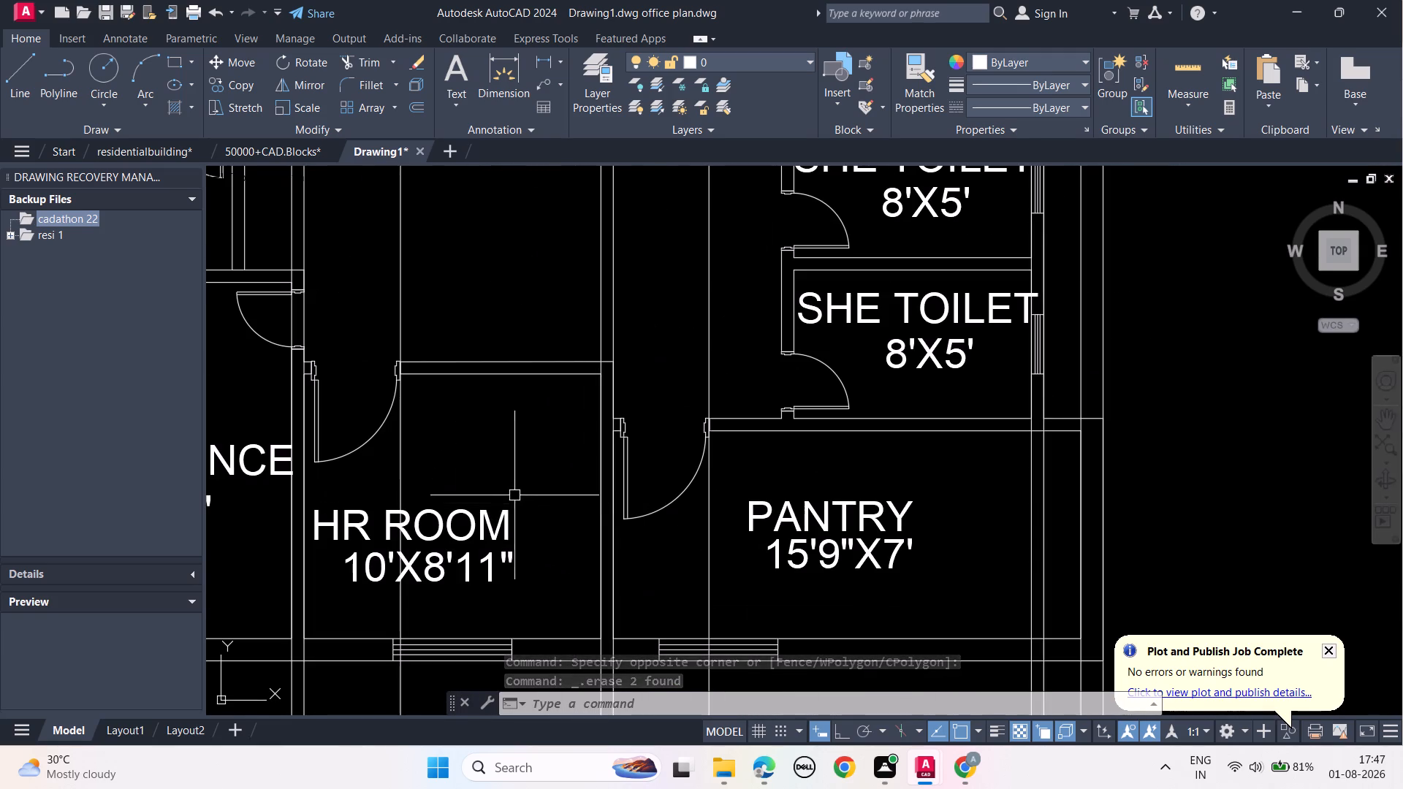
{"action": "middle_click_drag", "start_coordinate": [499, 476], "coordinate": [615, 470]}
{"action": "scroll", "coordinate": [609, 471], "scroll_direction": "down", "scroll_amount": 1}
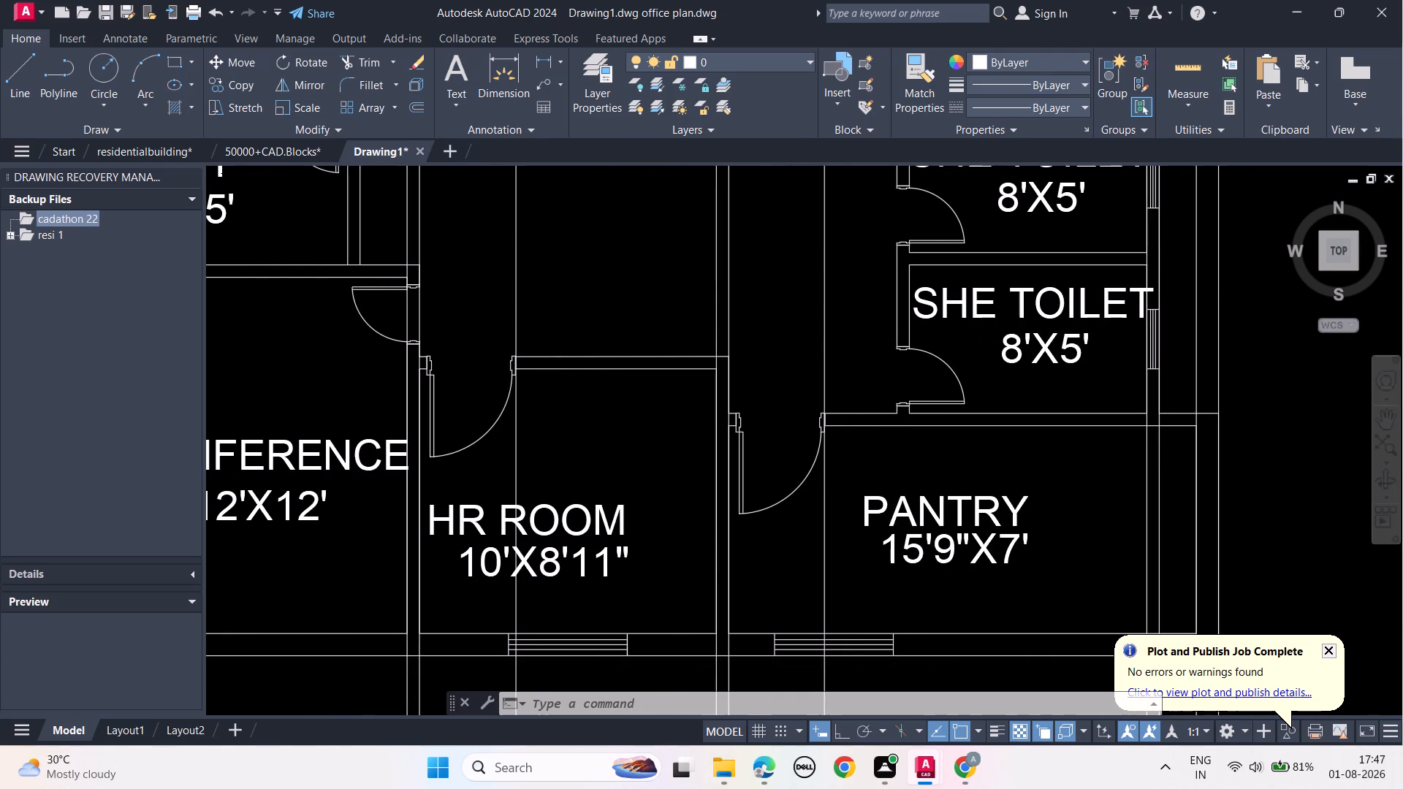
{"action": "middle_click_drag", "start_coordinate": [612, 465], "coordinate": [620, 565]}
{"action": "scroll", "coordinate": [608, 457], "scroll_direction": "down", "scroll_amount": 1}
{"action": "middle_click_drag", "start_coordinate": [620, 430], "coordinate": [596, 610]}
{"action": "scroll", "coordinate": [607, 477], "scroll_direction": "down", "scroll_amount": 1}
{"action": "middle_click_drag", "start_coordinate": [607, 477], "coordinate": [598, 648]}
{"action": "middle_click_drag", "start_coordinate": [890, 541], "coordinate": [863, 310]}
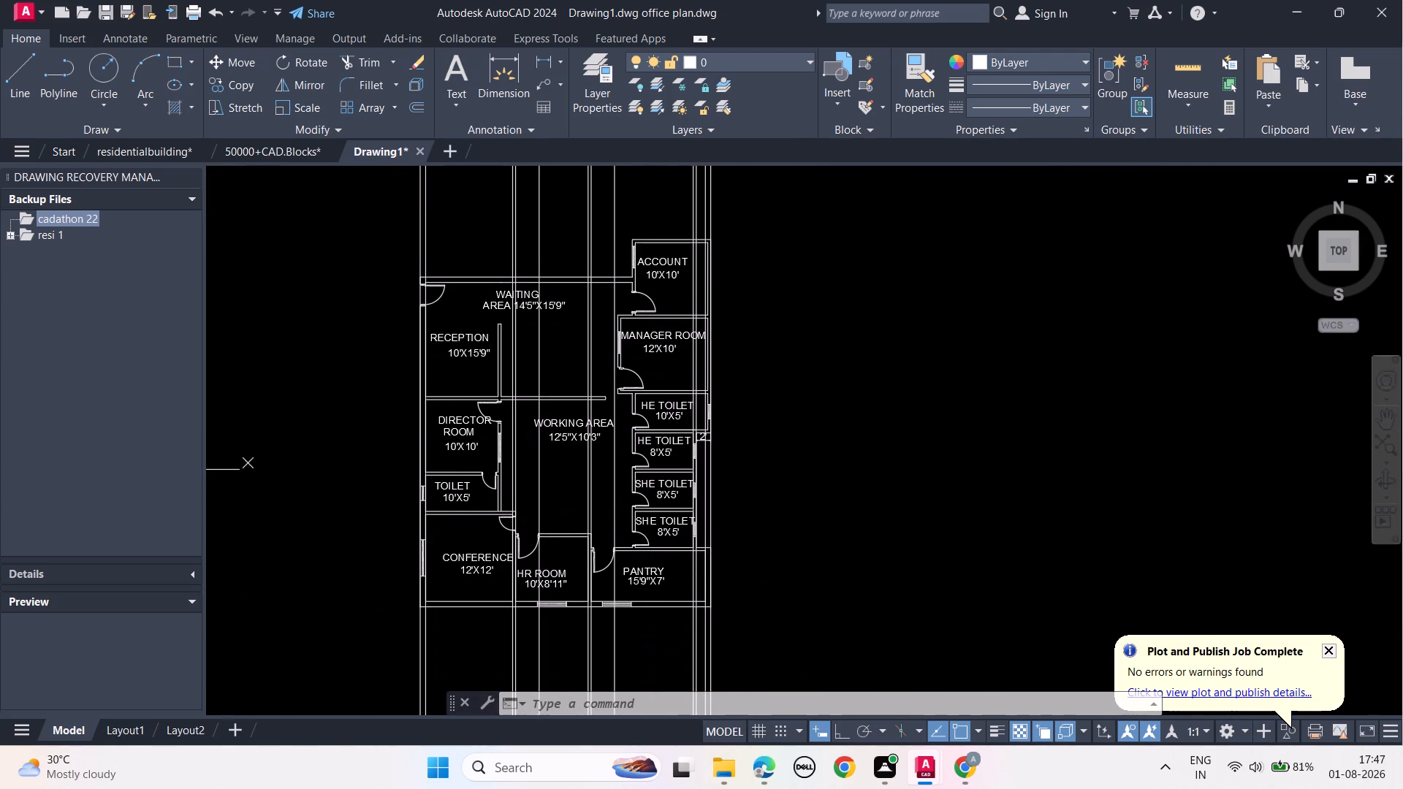
{"action": "middle_click_drag", "start_coordinate": [829, 483], "coordinate": [831, 428]}
{"action": "scroll", "coordinate": [541, 573], "scroll_direction": "up", "scroll_amount": 2}
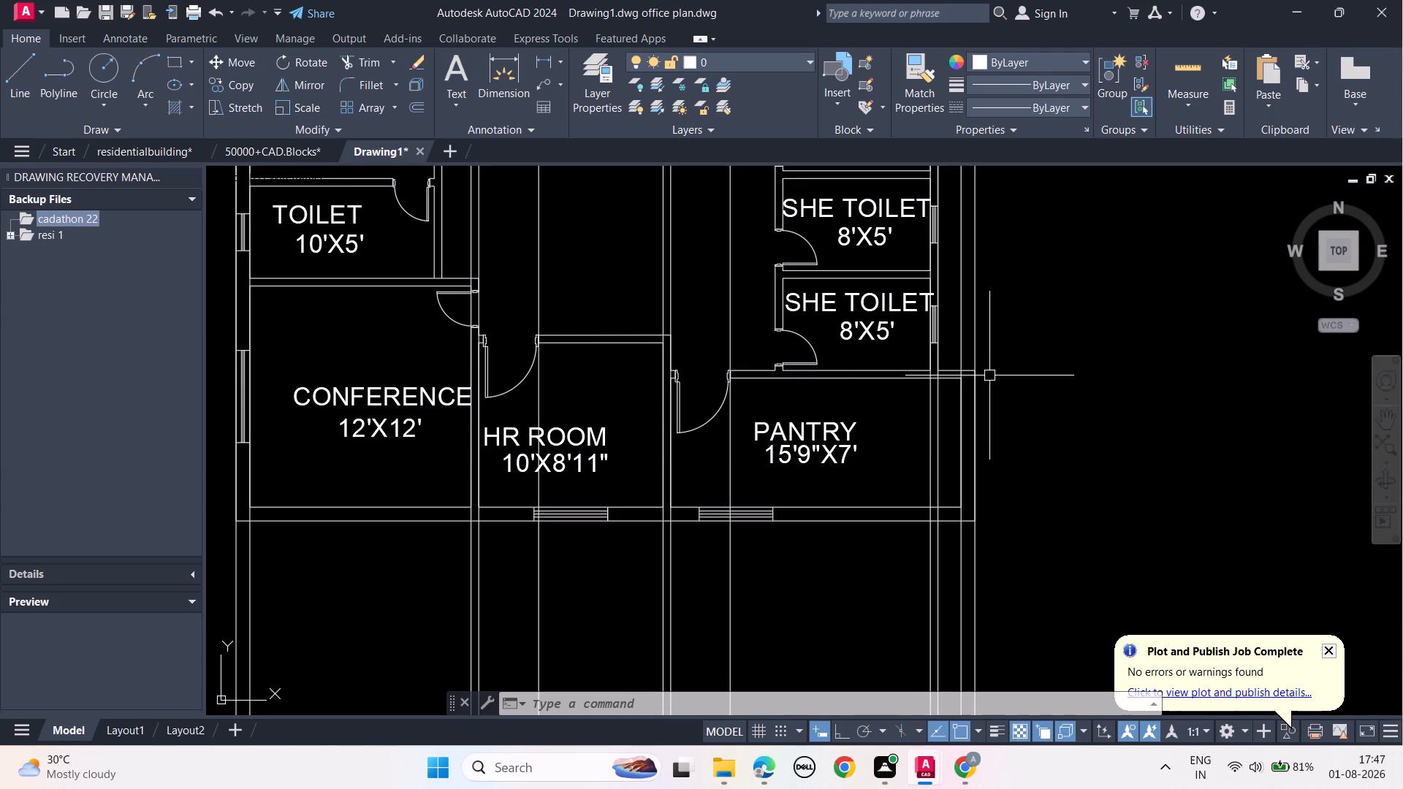
{"action": "scroll", "coordinate": [1020, 456], "scroll_direction": "down", "scroll_amount": 1}
{"action": "middle_click_drag", "start_coordinate": [1043, 386], "coordinate": [1036, 477]}
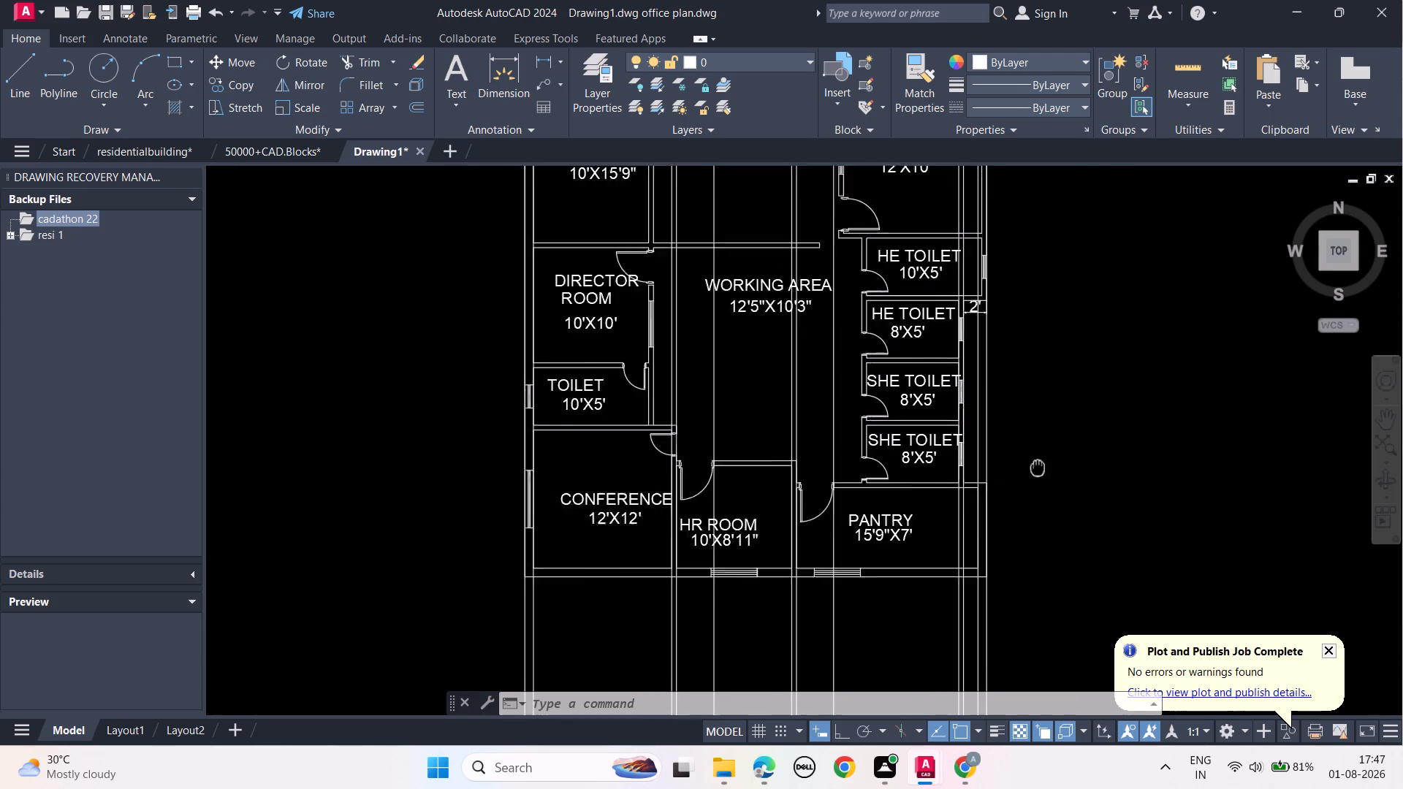
{"action": "middle_click_drag", "start_coordinate": [1036, 477], "coordinate": [1007, 674]}
{"action": "middle_click_drag", "start_coordinate": [1045, 354], "coordinate": [1042, 609]}
{"action": "middle_click_drag", "start_coordinate": [1078, 562], "coordinate": [954, 294]}
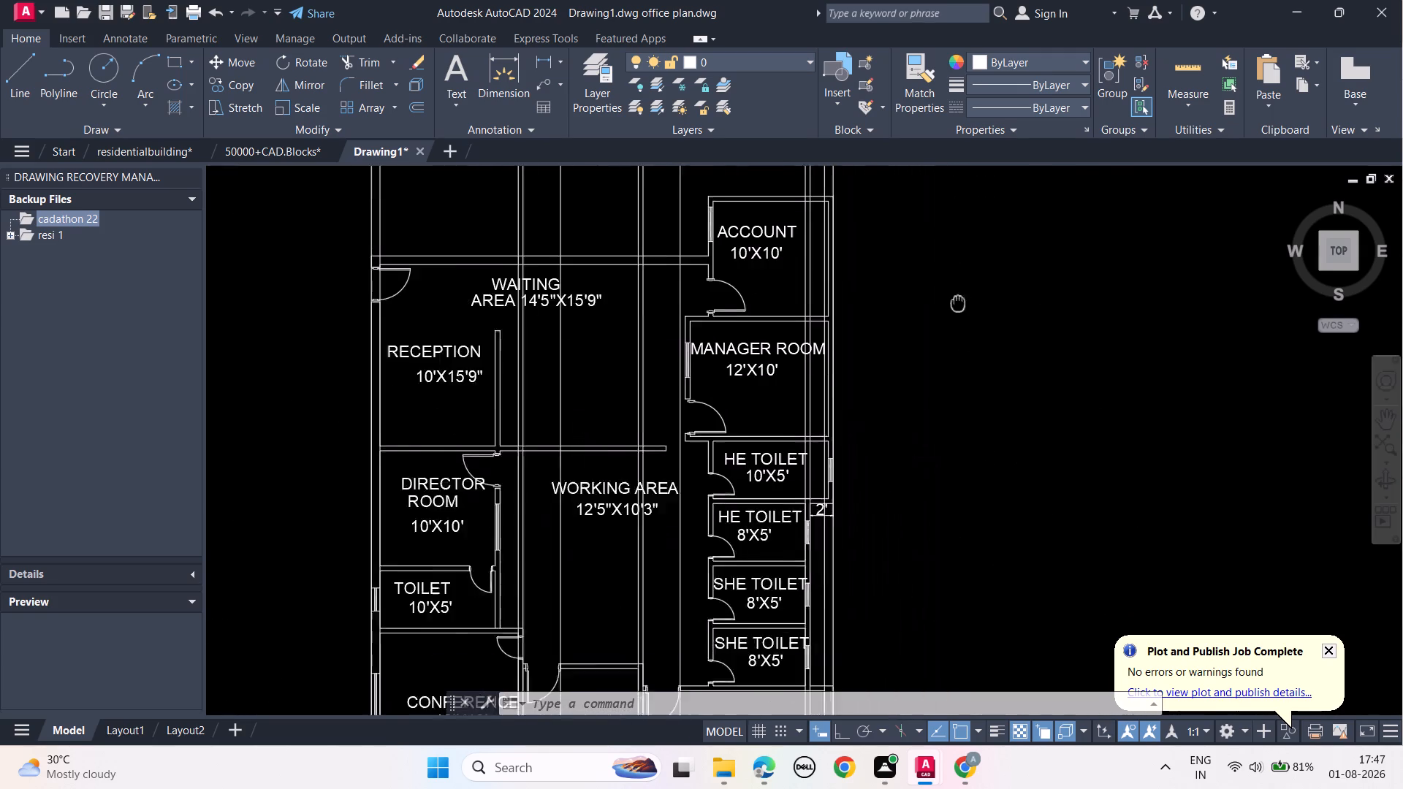
{"action": "middle_click_drag", "start_coordinate": [954, 294], "coordinate": [941, 263]}
{"action": "middle_click_drag", "start_coordinate": [938, 464], "coordinate": [932, 245]}
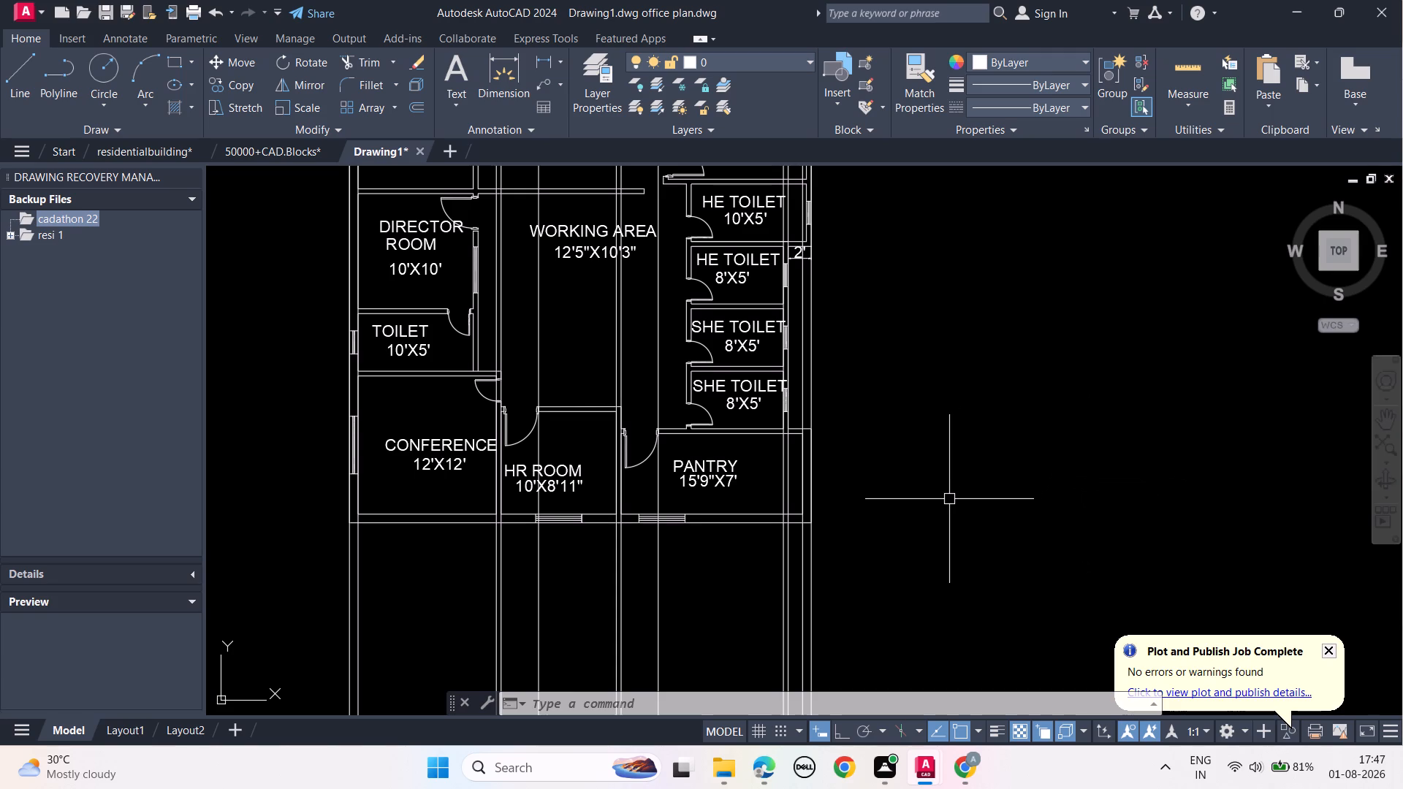
{"action": "middle_click_drag", "start_coordinate": [1011, 436], "coordinate": [1029, 619]}
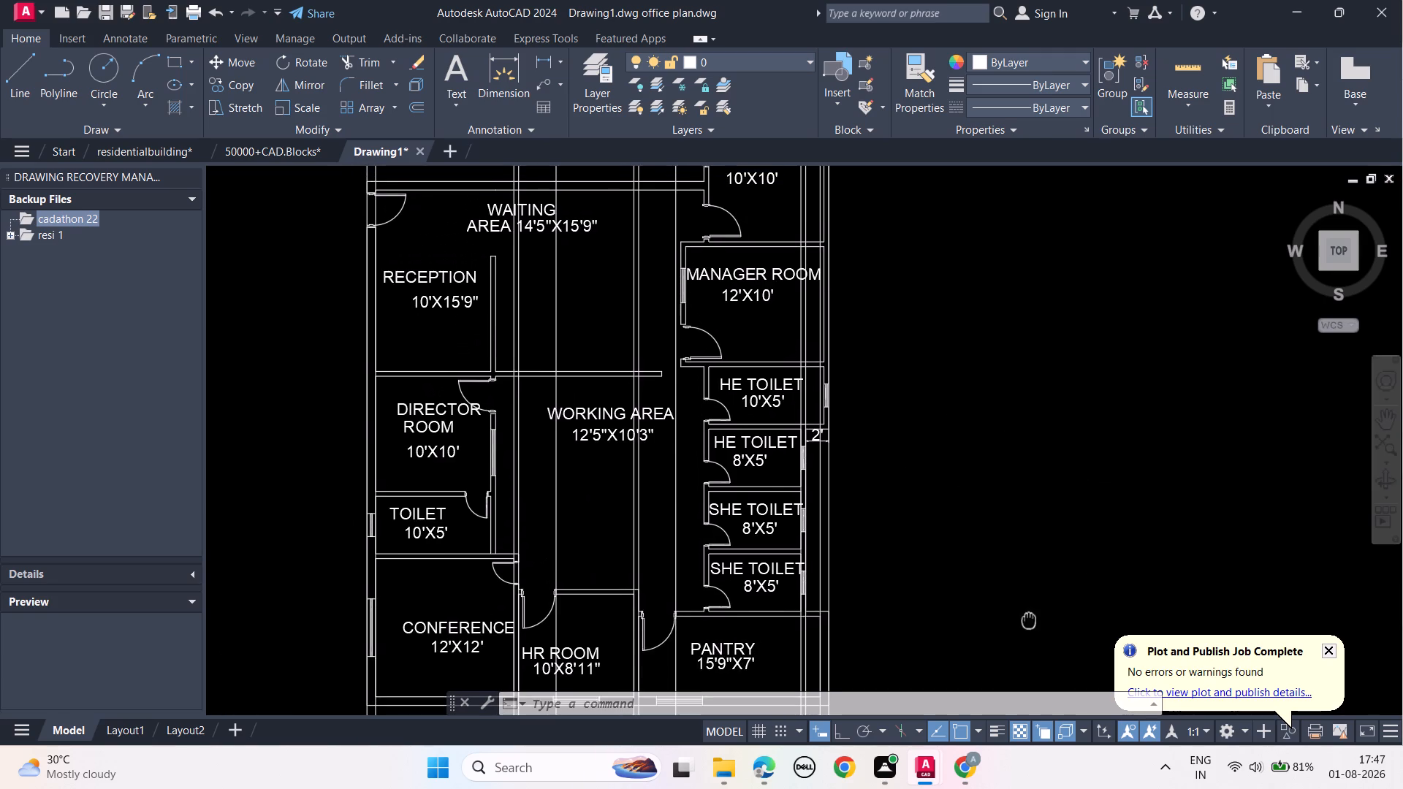
{"action": "middle_click_drag", "start_coordinate": [1029, 619], "coordinate": [1029, 622]}
{"action": "scroll", "coordinate": [1007, 534], "scroll_direction": "down", "scroll_amount": 1}
{"action": "middle_click_drag", "start_coordinate": [1014, 508], "coordinate": [1003, 535]}
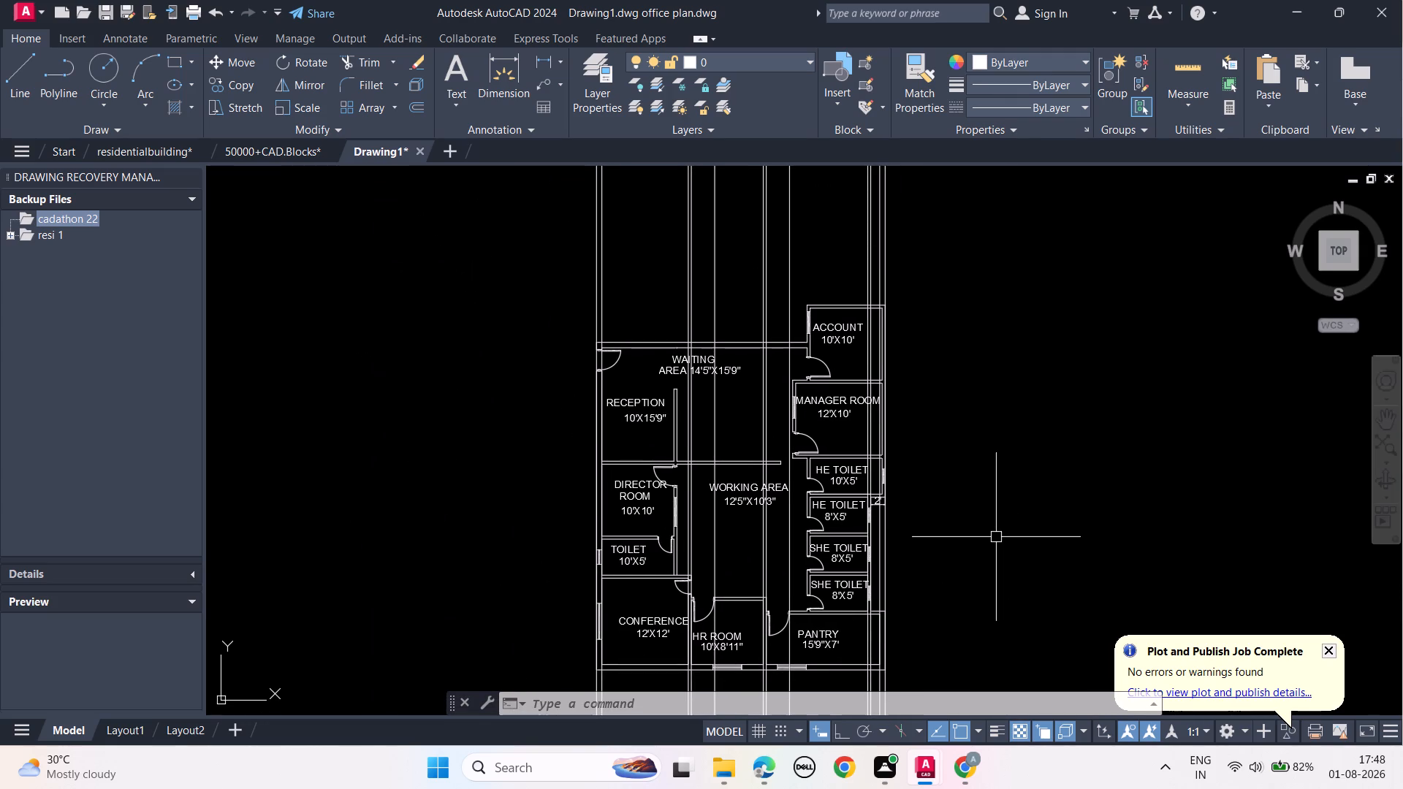
{"action": "middle_click_drag", "start_coordinate": [959, 591], "coordinate": [964, 489]}
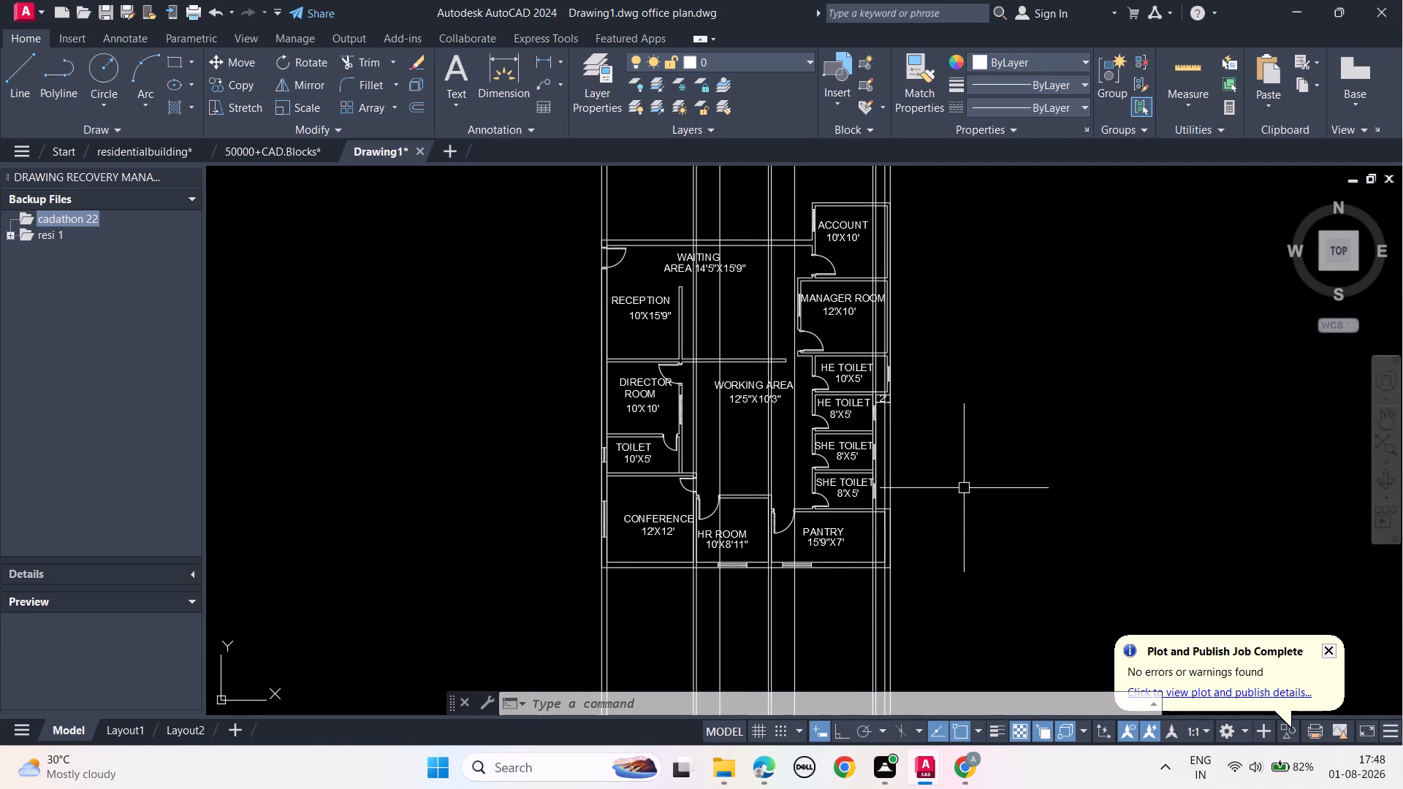
{"action": "scroll", "coordinate": [694, 576], "scroll_direction": "up", "scroll_amount": 2}
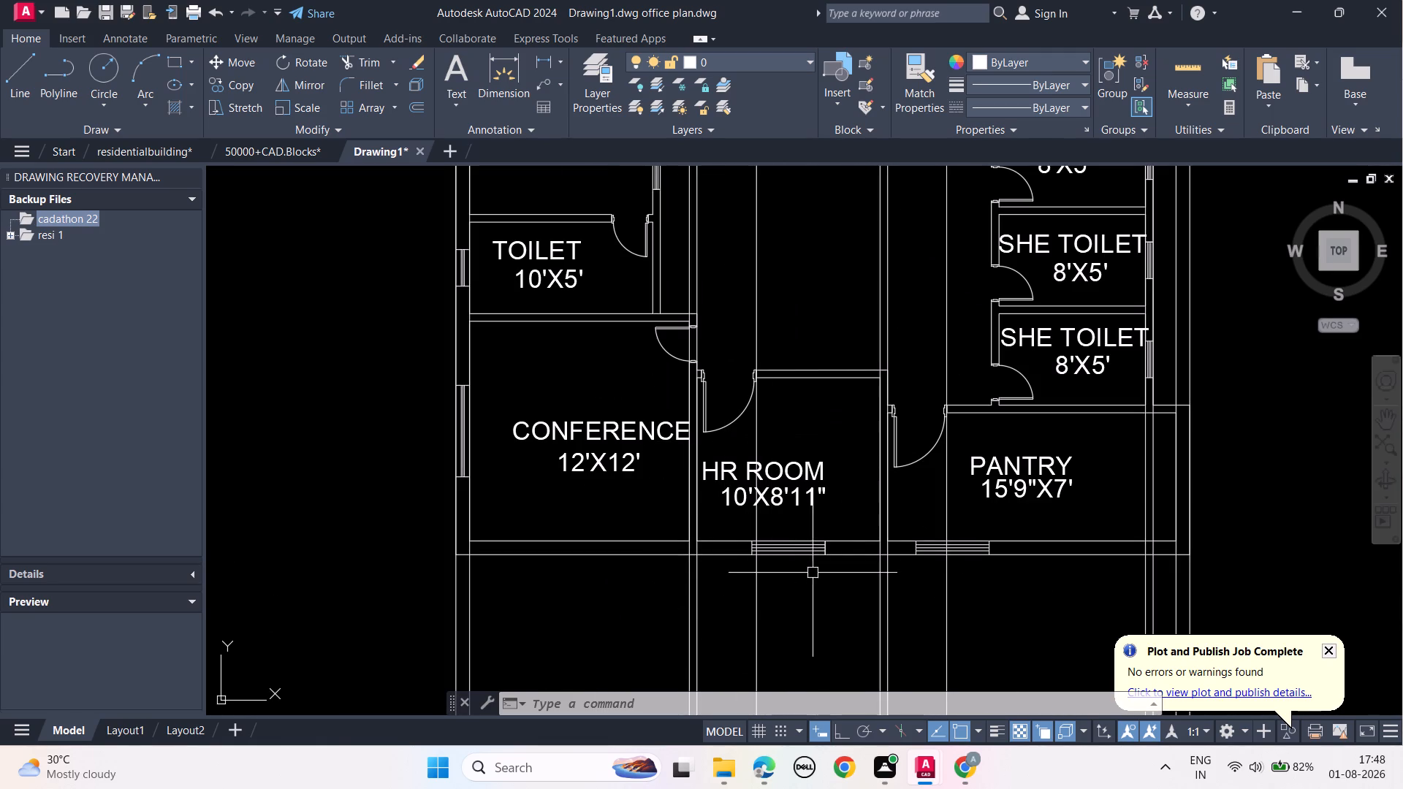
{"action": "scroll", "coordinate": [758, 438], "scroll_direction": "down", "scroll_amount": 1}
{"action": "middle_click_drag", "start_coordinate": [774, 437], "coordinate": [775, 519]}
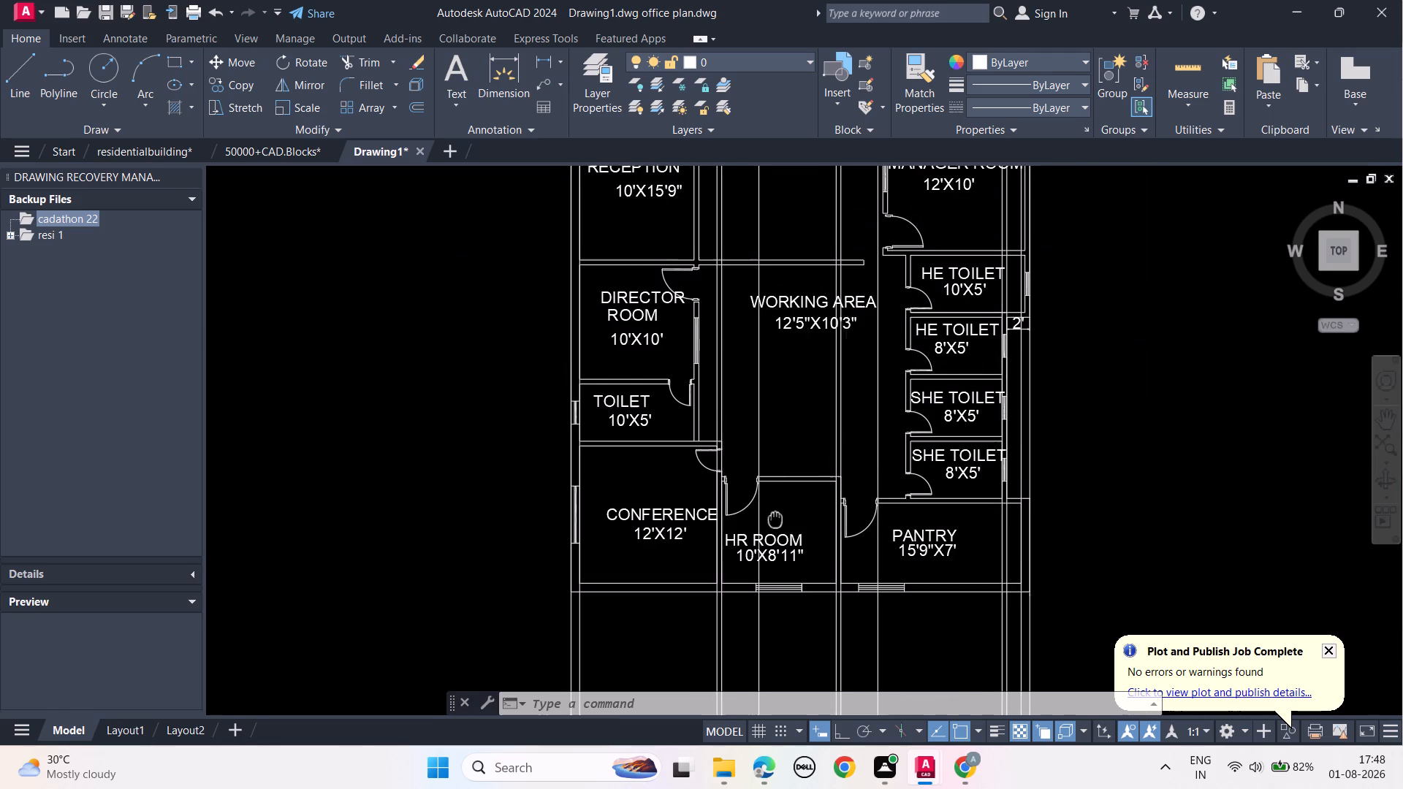
{"action": "middle_click_drag", "start_coordinate": [775, 519], "coordinate": [775, 525]}
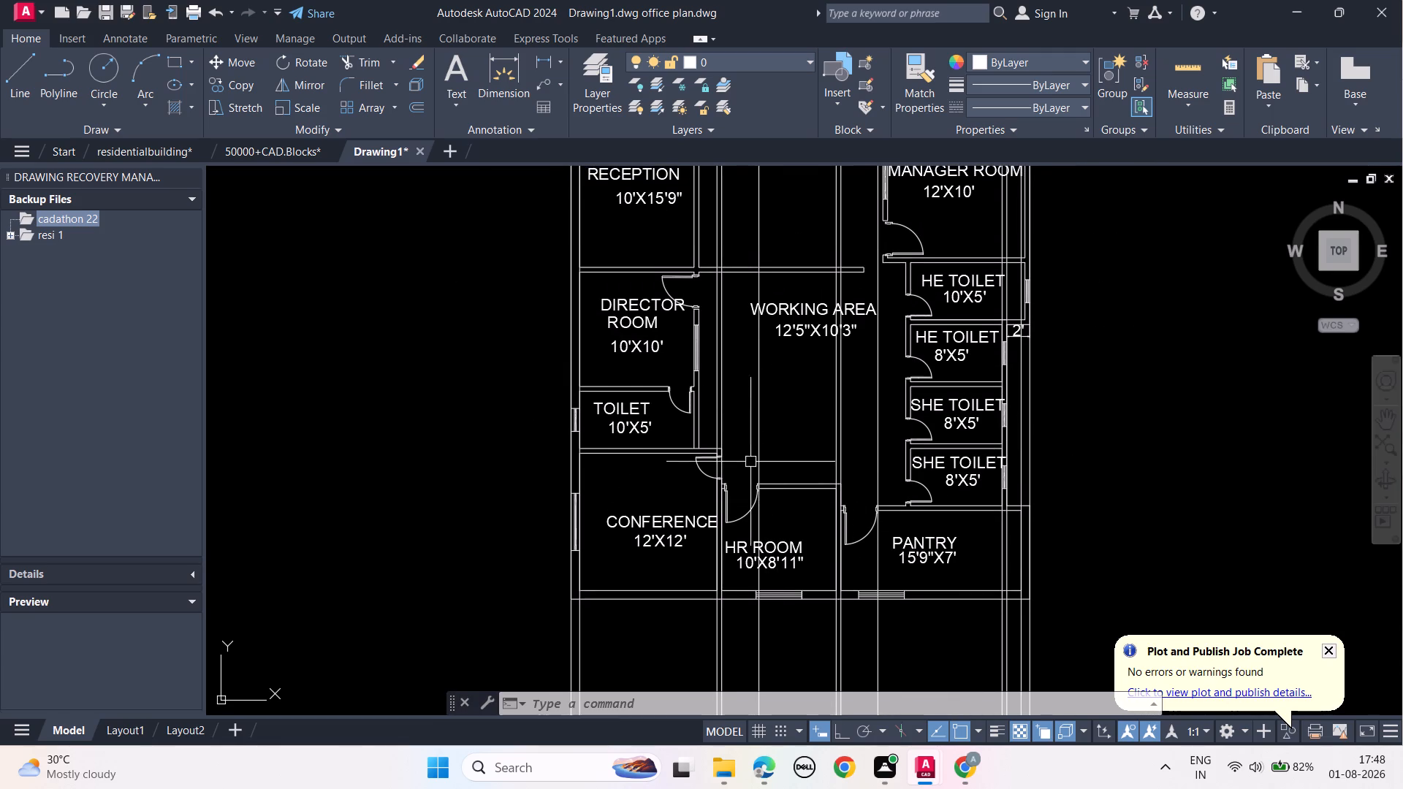
Erase the vertical construction lines through the wall between the conference and HR rooms and at the HR room door's east jamb.
{"action": "scroll", "coordinate": [746, 426], "scroll_direction": "up", "scroll_amount": 2}
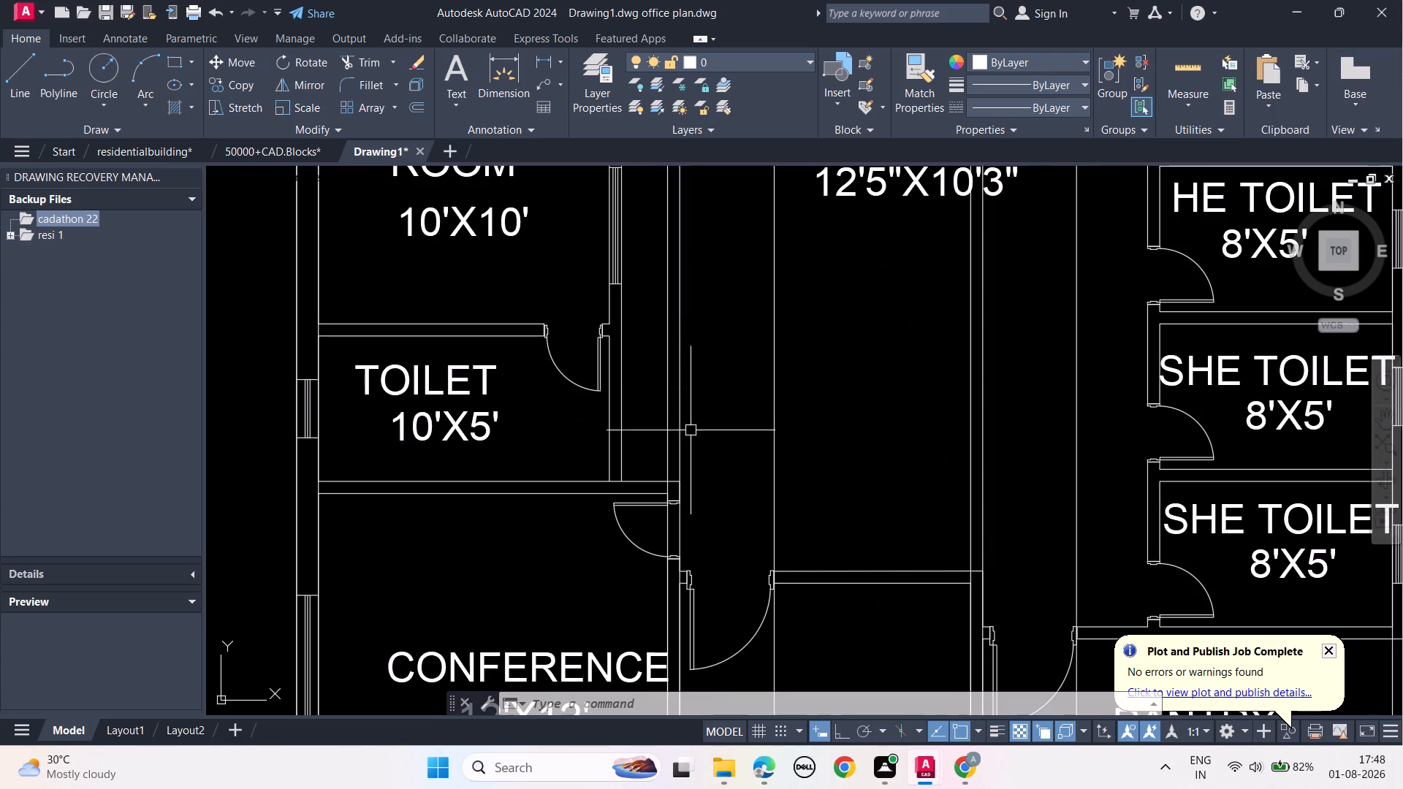
{"action": "left_click", "coordinate": [669, 530]}
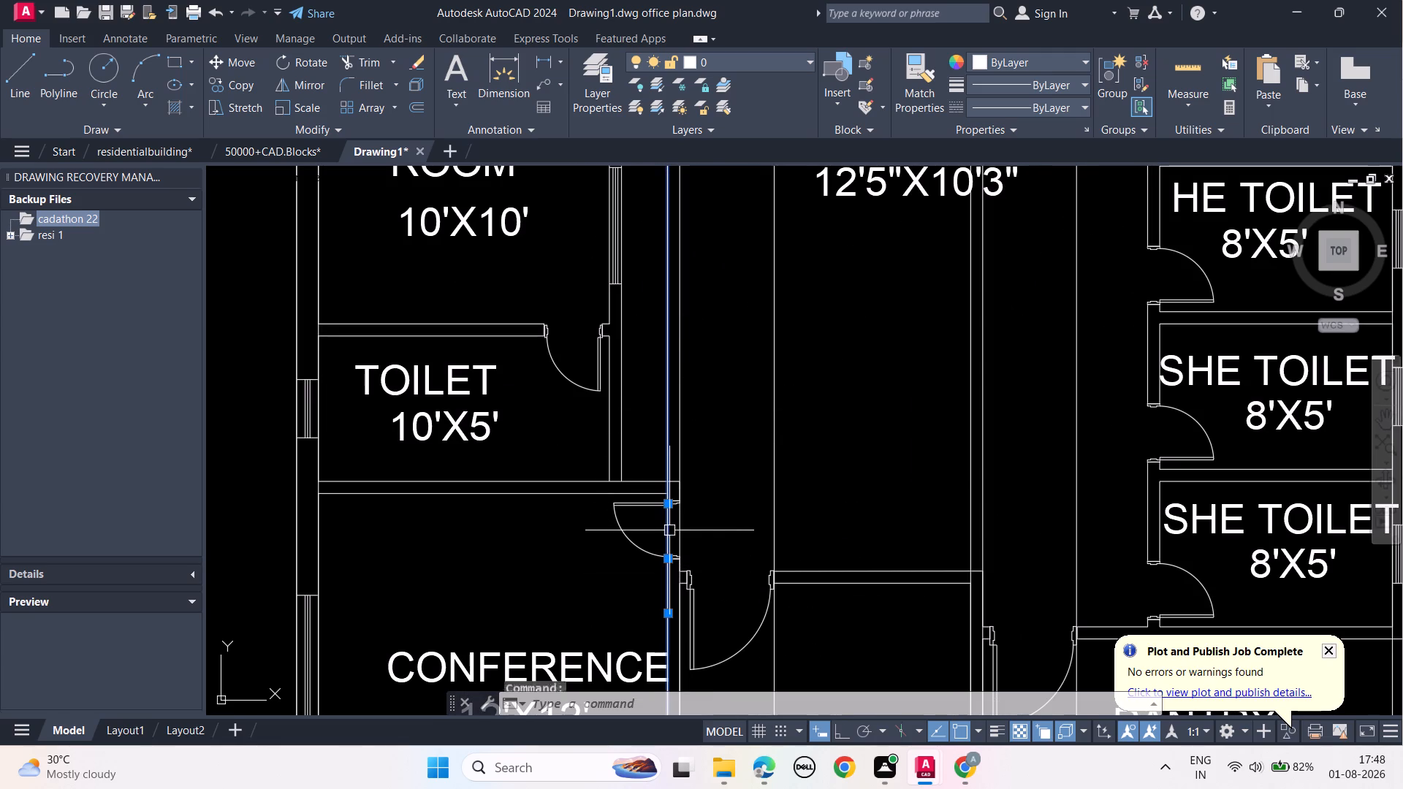
{"action": "key", "text": "Delete"}
{"action": "left_click", "coordinate": [683, 523]}
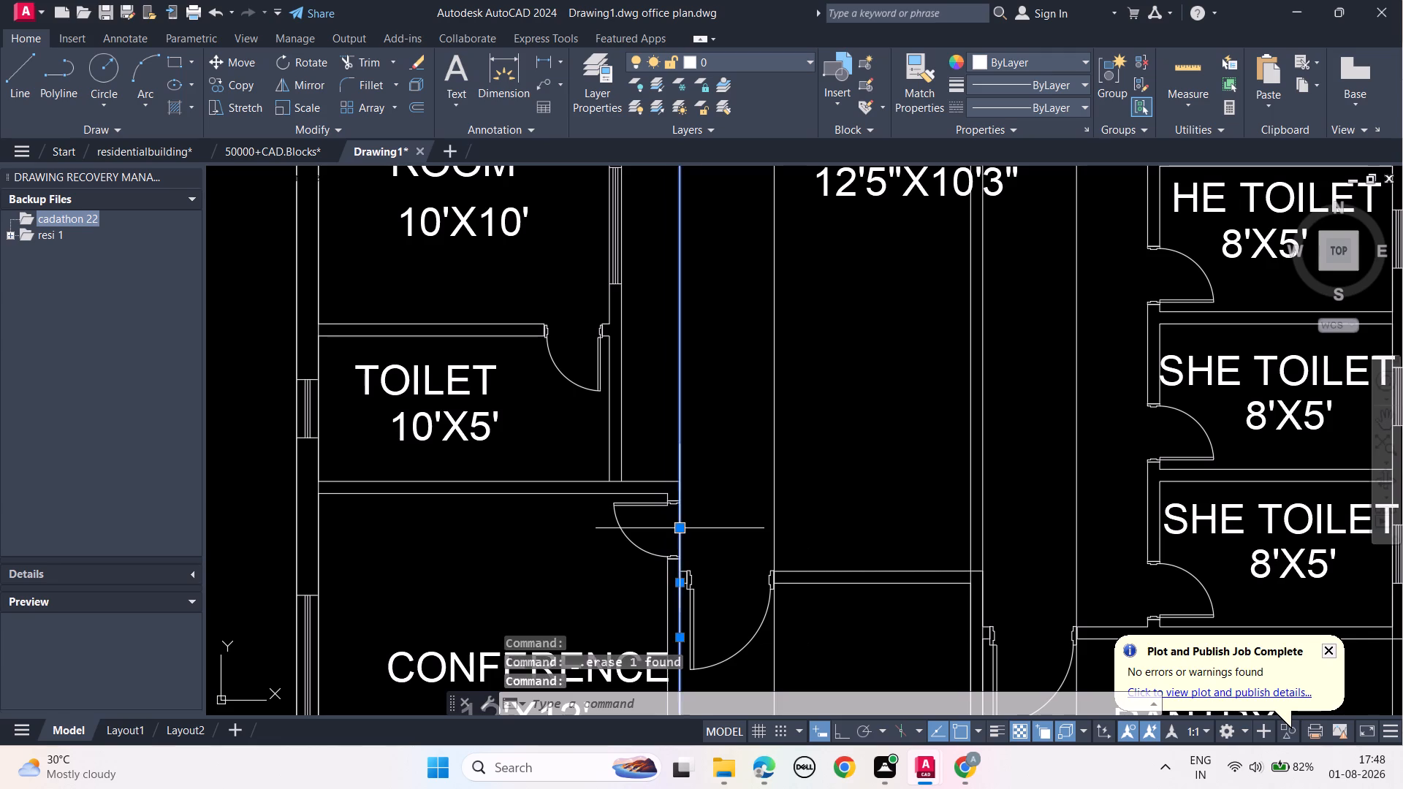
{"action": "key", "text": "Delete"}
{"action": "scroll", "coordinate": [707, 506], "scroll_direction": "down", "scroll_amount": 1}
{"action": "left_click", "coordinate": [749, 473]}
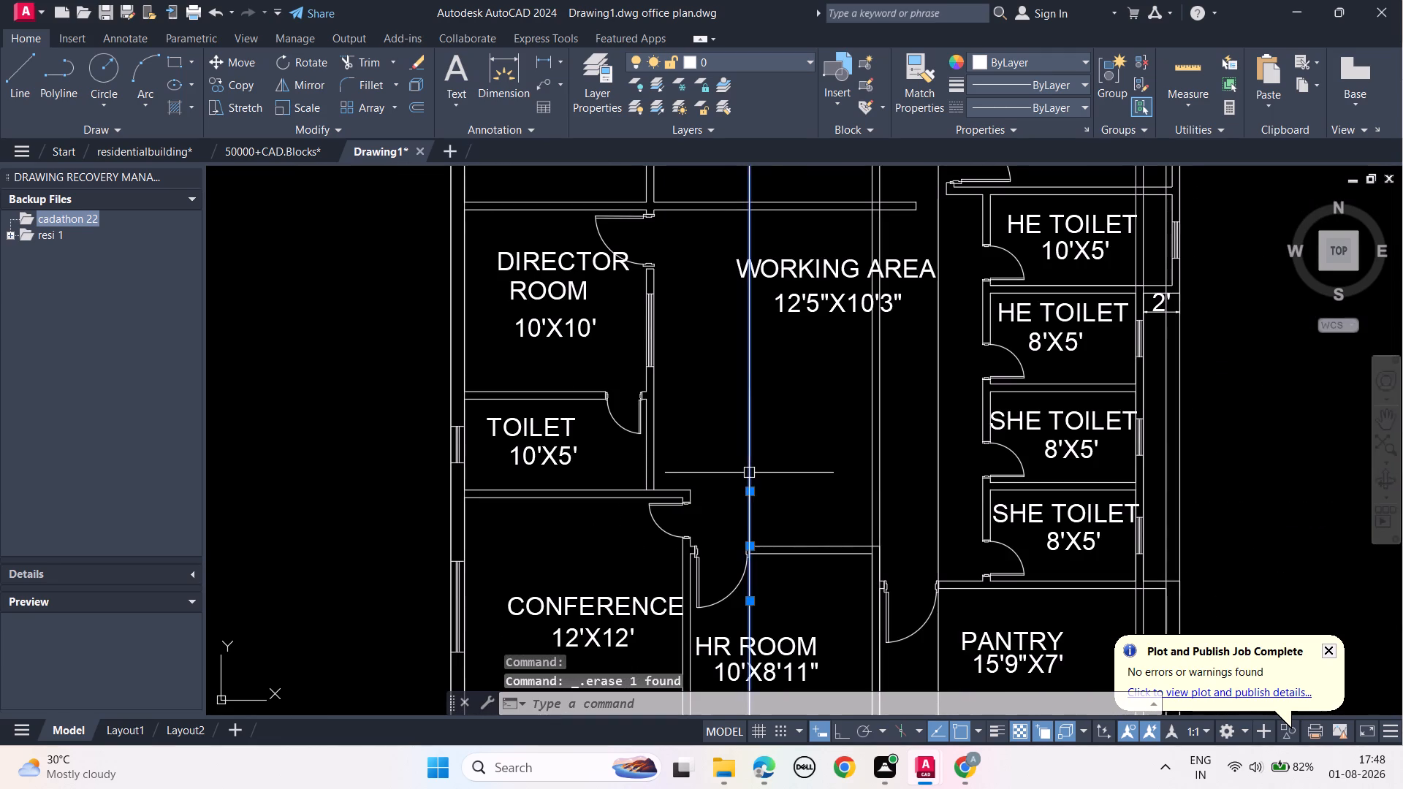
{"action": "key", "text": "Delete"}
Erase the vertical construction lines through both faces of the HR room's east wall and at the pantry door's east jamb.
{"action": "middle_click_drag", "start_coordinate": [805, 457], "coordinate": [637, 365]}
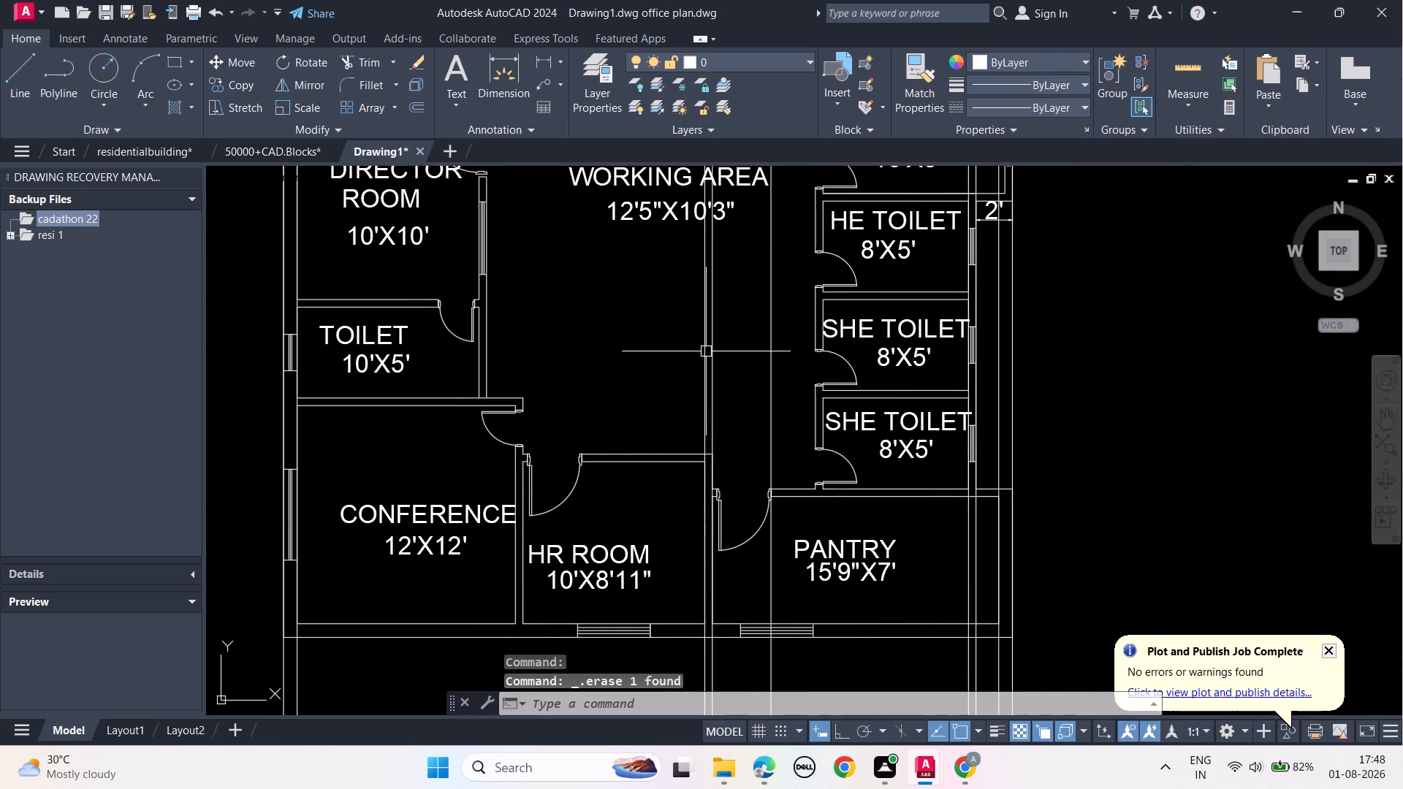
{"action": "left_click", "coordinate": [706, 352]}
{"action": "key", "text": "Delete"}
{"action": "left_click", "coordinate": [712, 346]}
{"action": "key", "text": "Delete"}
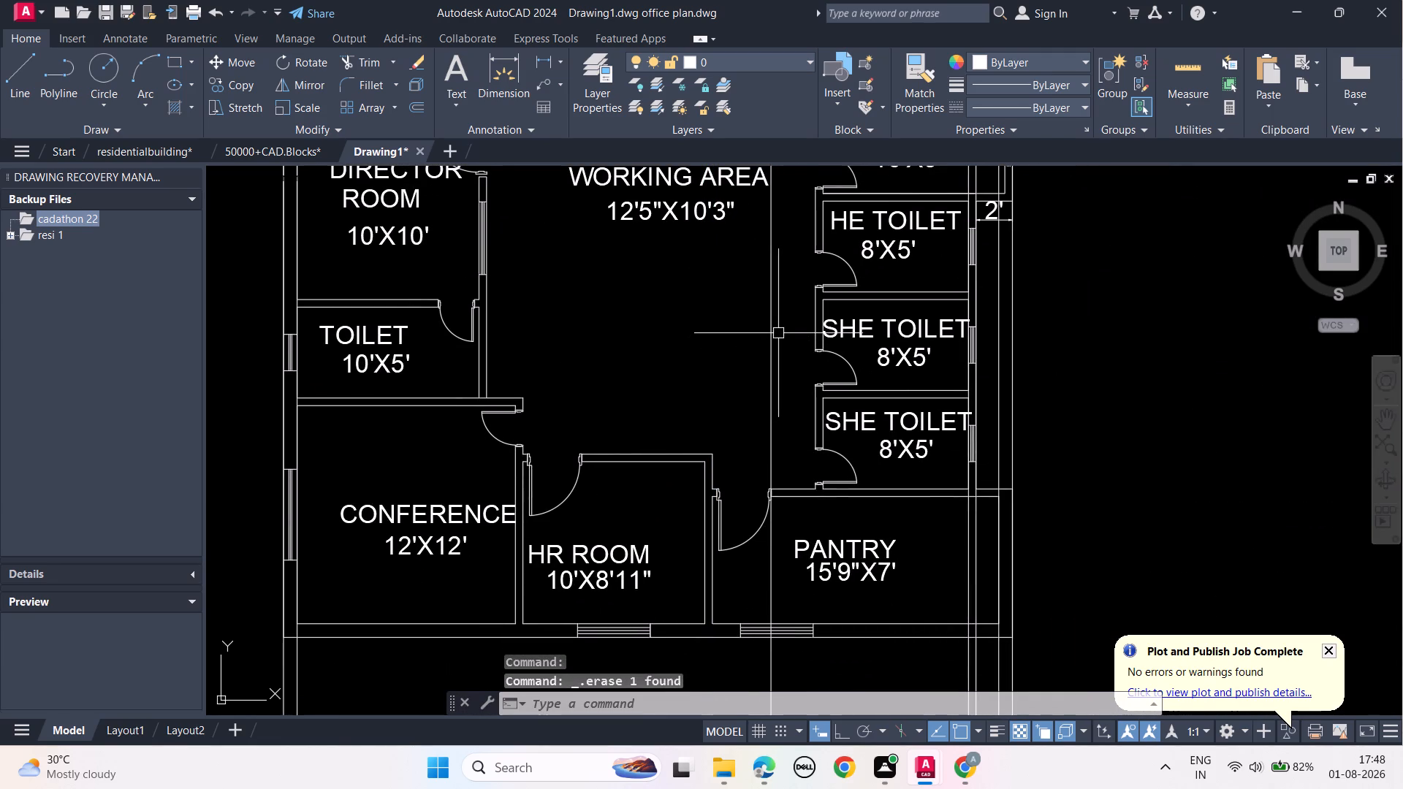
{"action": "left_click", "coordinate": [769, 335]}
{"action": "key", "text": "Delete"}
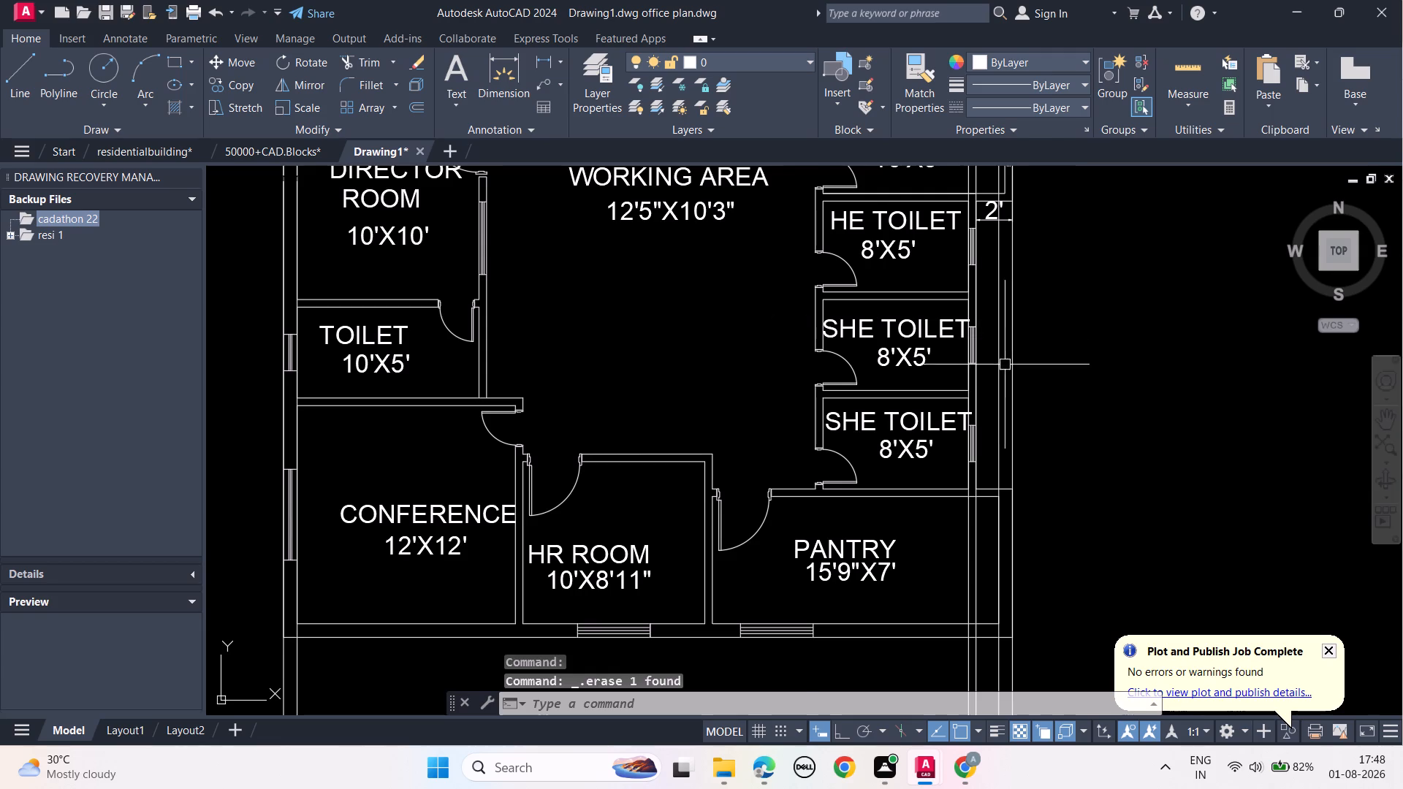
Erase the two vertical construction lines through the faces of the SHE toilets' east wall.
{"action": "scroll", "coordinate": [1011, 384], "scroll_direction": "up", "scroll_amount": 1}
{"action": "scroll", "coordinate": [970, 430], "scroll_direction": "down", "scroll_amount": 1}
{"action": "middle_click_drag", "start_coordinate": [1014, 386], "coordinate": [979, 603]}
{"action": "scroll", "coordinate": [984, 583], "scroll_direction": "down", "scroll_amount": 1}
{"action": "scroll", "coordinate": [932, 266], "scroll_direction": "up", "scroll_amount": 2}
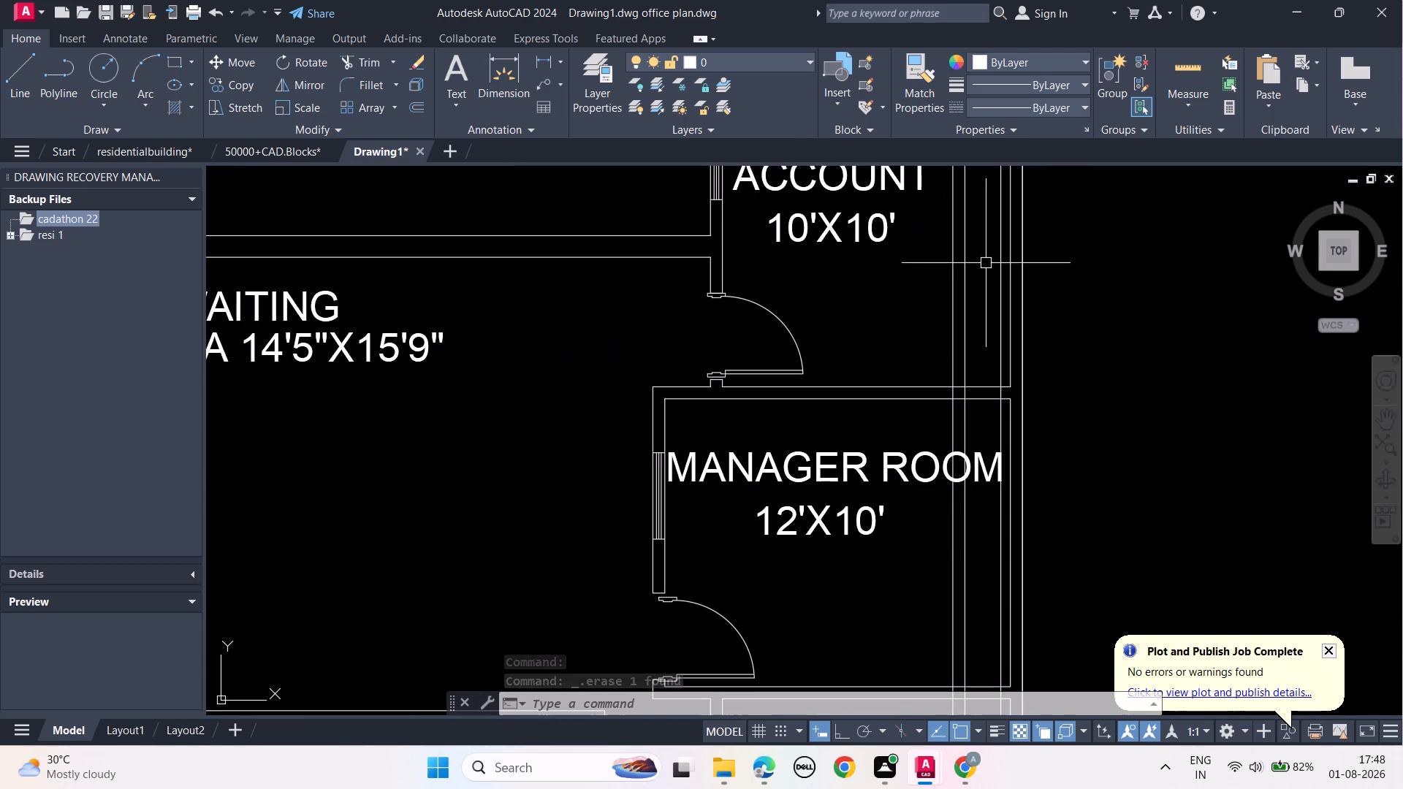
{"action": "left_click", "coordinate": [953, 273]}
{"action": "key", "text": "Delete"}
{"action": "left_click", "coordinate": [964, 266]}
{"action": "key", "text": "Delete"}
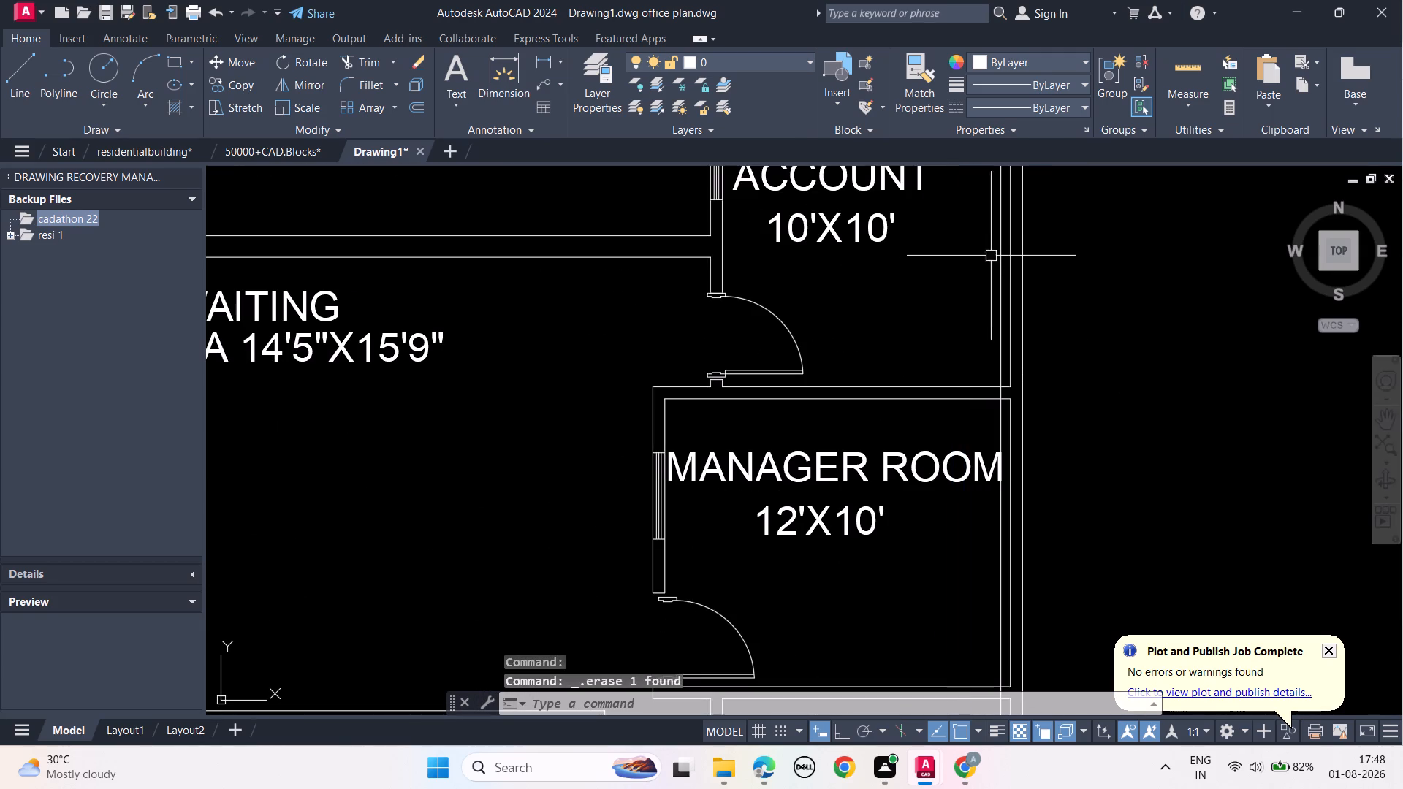
Place vertical construction lines through both faces of the wall between the conference and HR rooms and both ends of the HR room's south window.
{"action": "scroll", "coordinate": [1022, 333], "scroll_direction": "down", "scroll_amount": 2}
{"action": "middle_click_drag", "start_coordinate": [1096, 306], "coordinate": [1095, 441]}
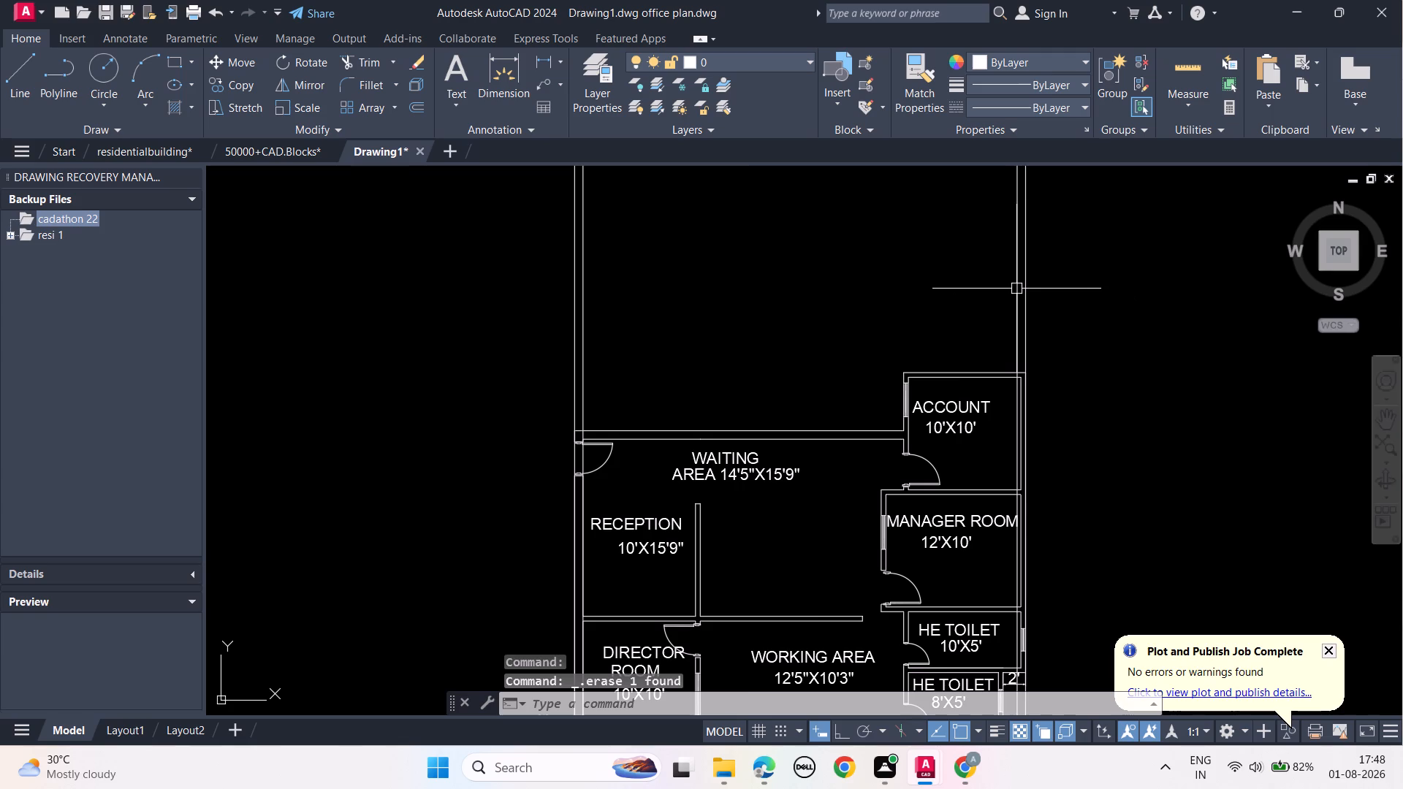
{"action": "scroll", "coordinate": [1021, 302], "scroll_direction": "down", "scroll_amount": 1}
{"action": "middle_click_drag", "start_coordinate": [1093, 441], "coordinate": [1037, 205]}
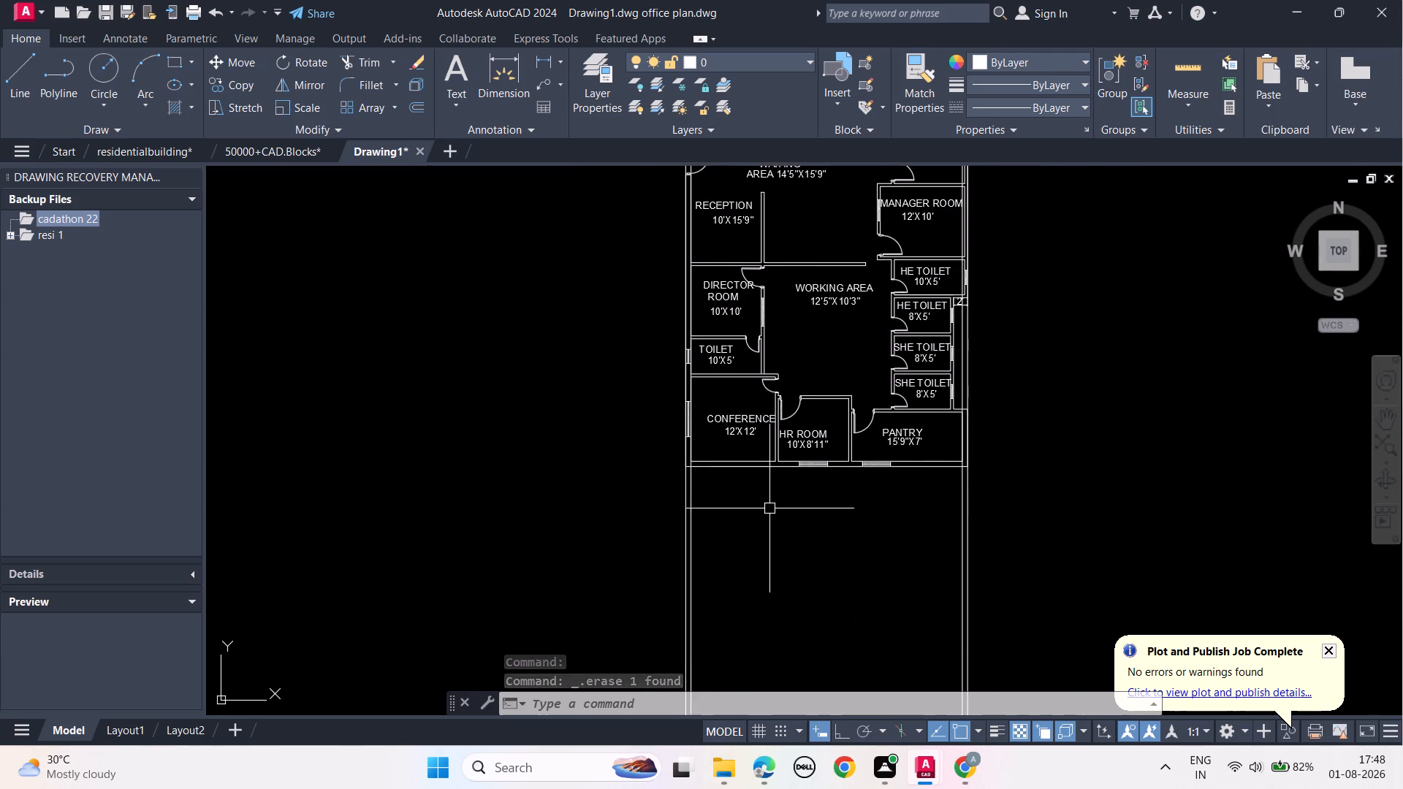
{"action": "scroll", "coordinate": [769, 508], "scroll_direction": "up", "scroll_amount": 2}
{"action": "middle_click_drag", "start_coordinate": [784, 449], "coordinate": [769, 535]}
{"action": "type", "text": "XL V"}
{"action": "key", "text": "space"}
{"action": "scroll", "coordinate": [761, 484], "scroll_direction": "up", "scroll_amount": 2}
{"action": "left_click", "coordinate": [761, 467]}
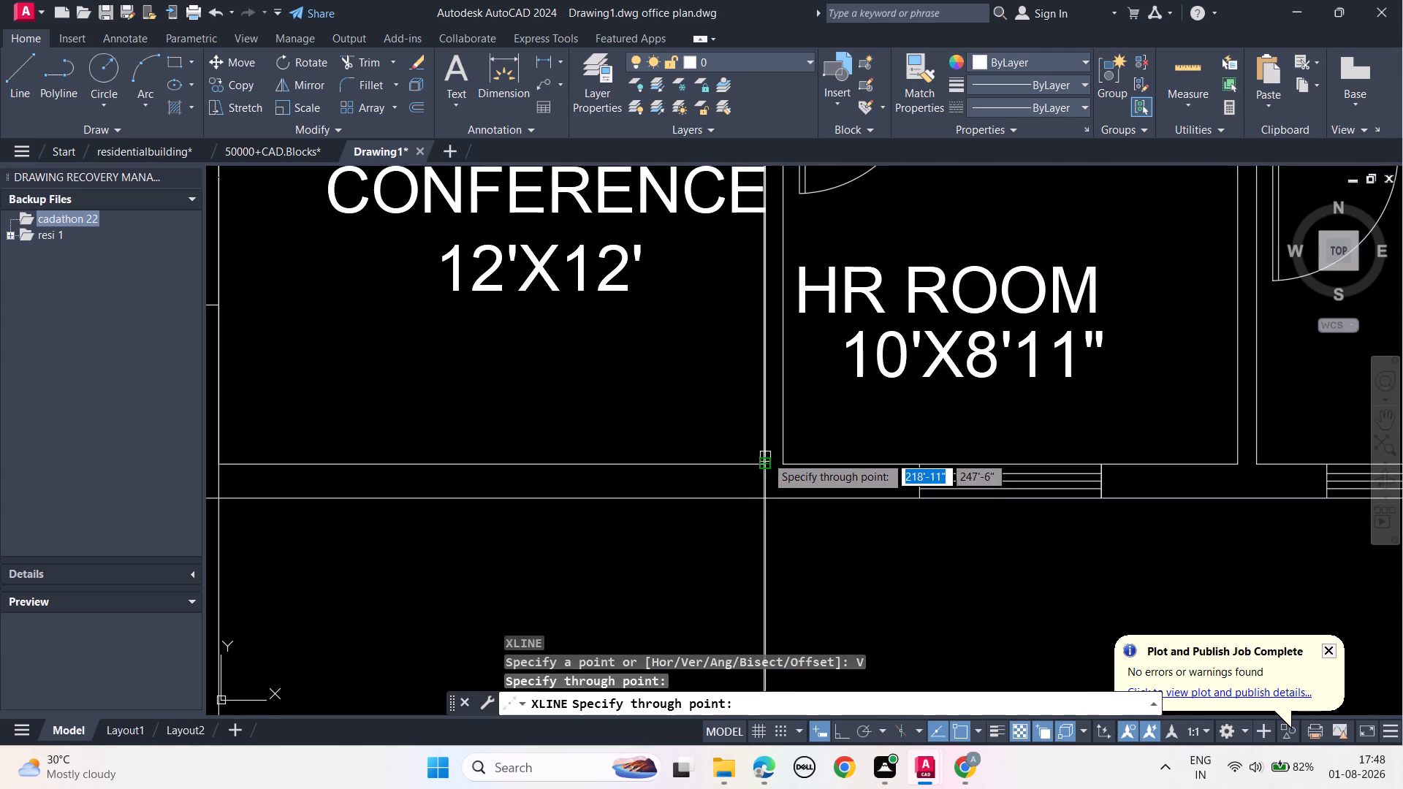
{"action": "left_click", "coordinate": [781, 461]}
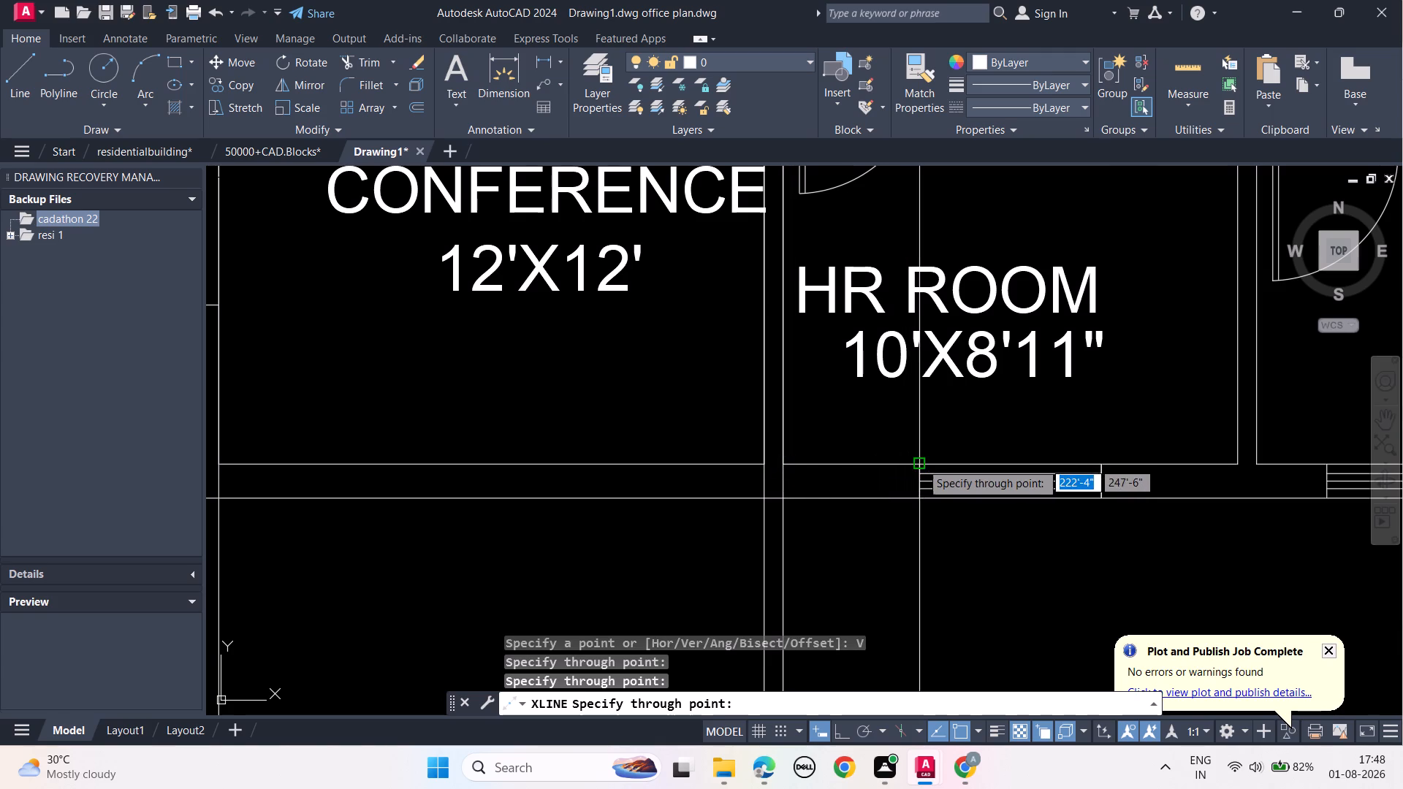
{"action": "left_click", "coordinate": [921, 465]}
{"action": "left_click", "coordinate": [1102, 465]}
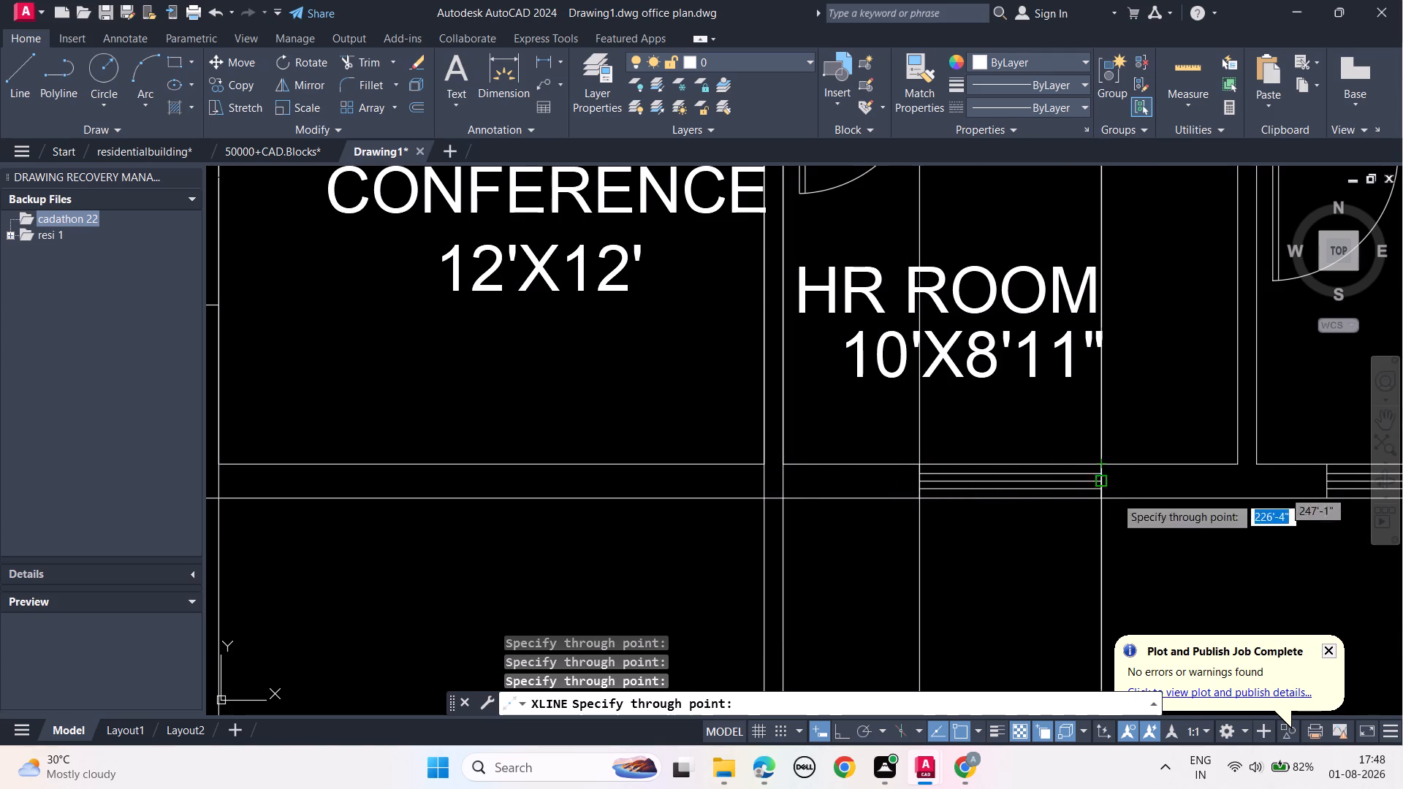
Place vertical construction lines through both faces of the wall between the HR room and pantry and both ends of the pantry's south window.
{"action": "middle_click_drag", "start_coordinate": [1163, 557], "coordinate": [622, 574]}
{"action": "left_click", "coordinate": [701, 482]}
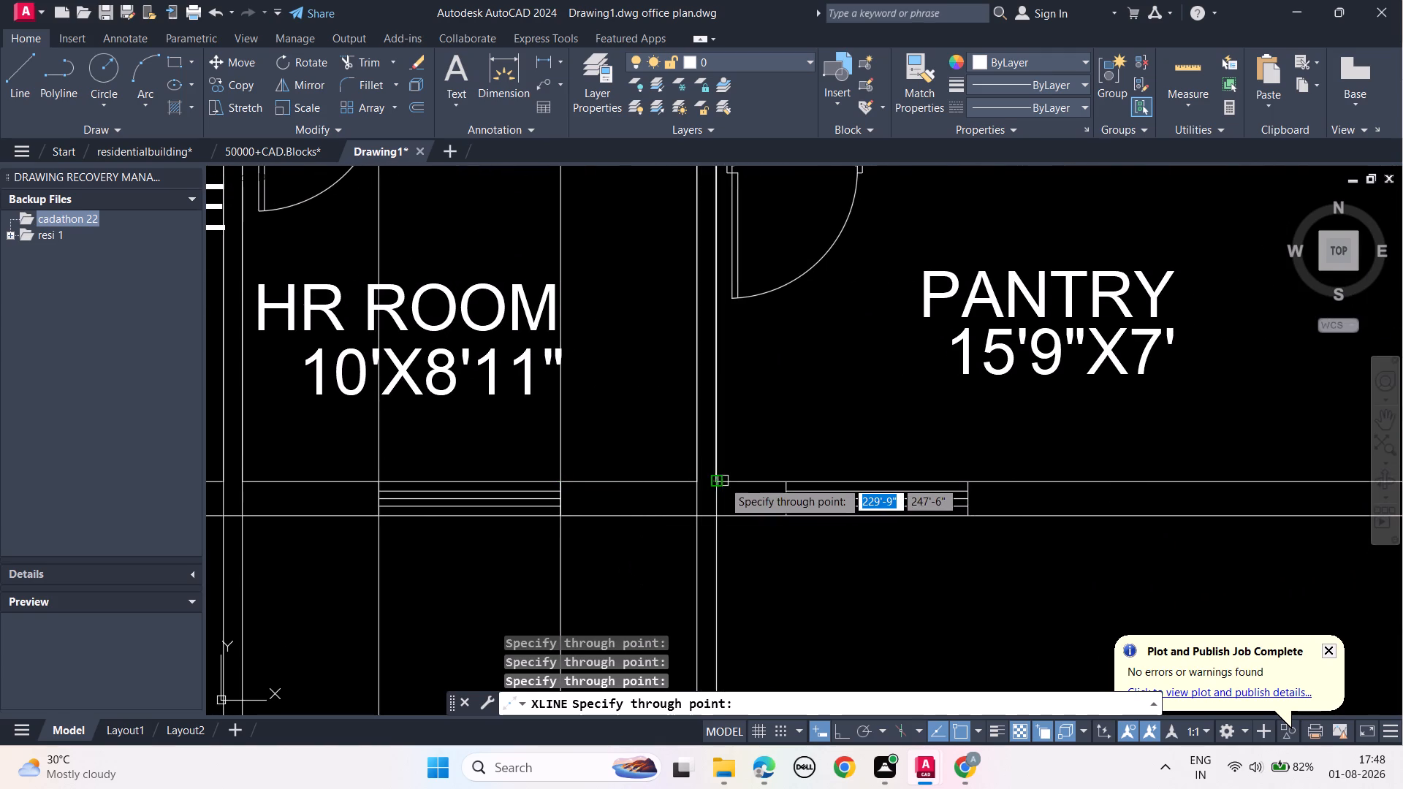
{"action": "left_click", "coordinate": [719, 481]}
{"action": "left_click", "coordinate": [783, 481]}
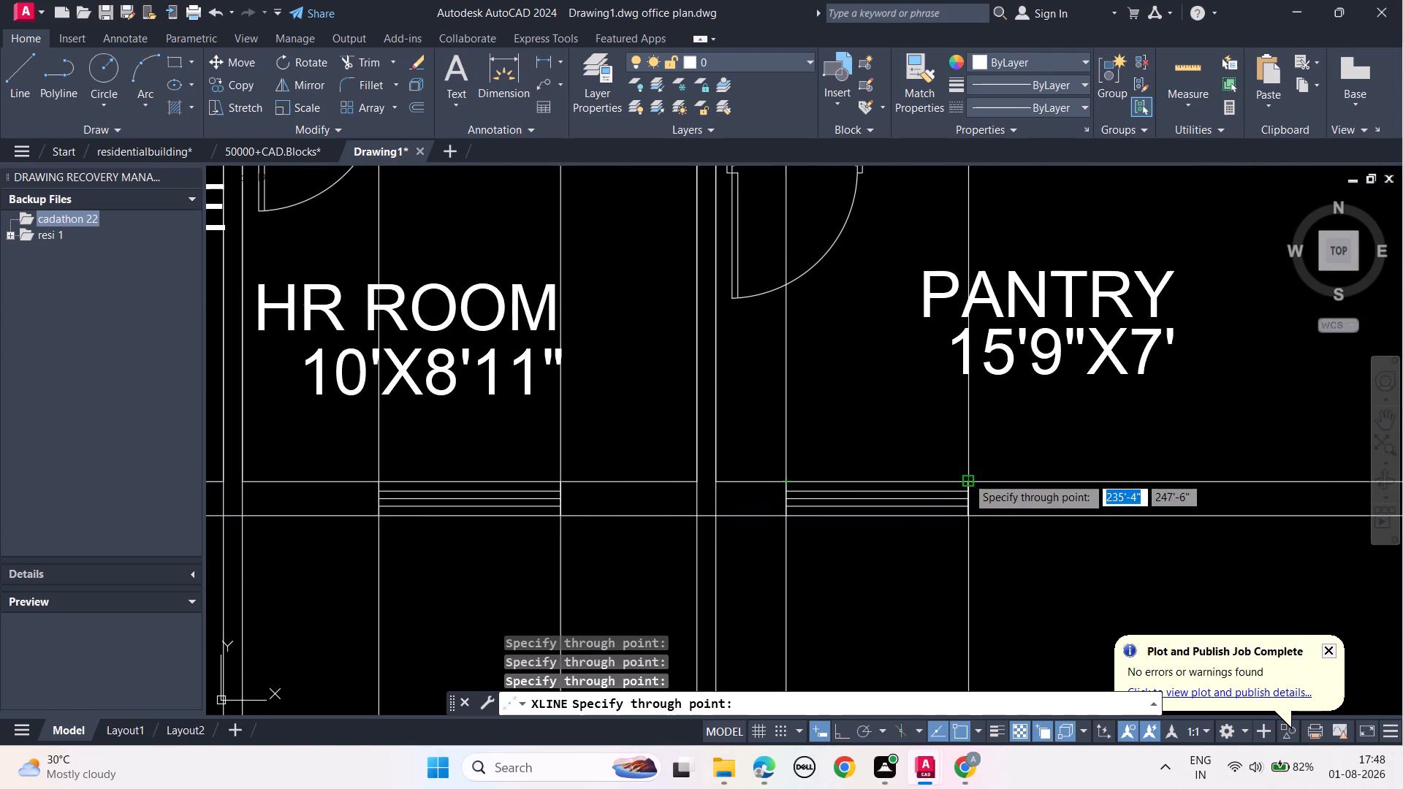
{"action": "left_click", "coordinate": [967, 476]}
{"action": "middle_click_drag", "start_coordinate": [1024, 522], "coordinate": [364, 554]}
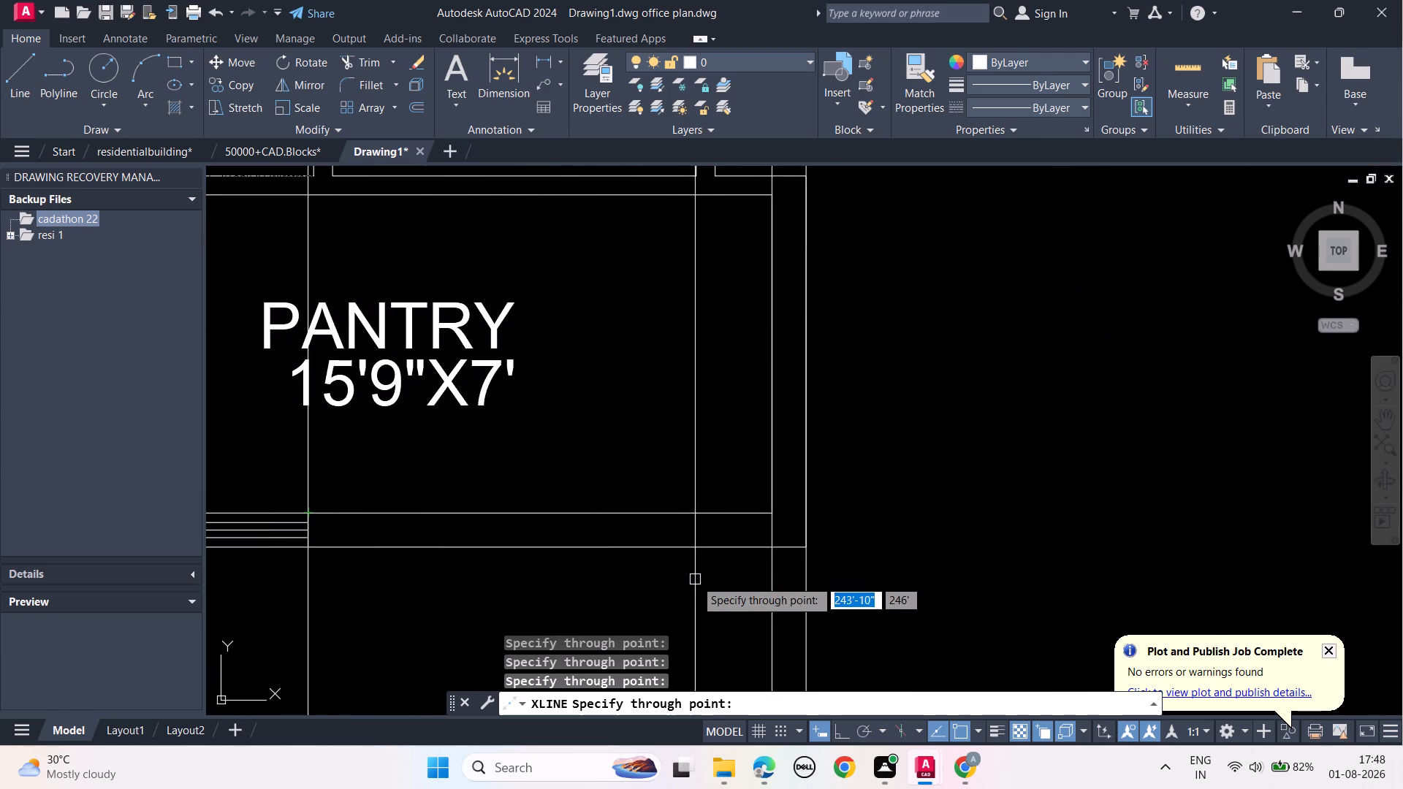
{"action": "key", "text": "Escape"}
With Ortho on, draw a horizontal line across all the vertical construction lines, a short distance north of the account room.
{"action": "scroll", "coordinate": [695, 579], "scroll_direction": "down", "scroll_amount": 3}
{"action": "middle_click_drag", "start_coordinate": [680, 594], "coordinate": [856, 596]}
{"action": "middle_click_drag", "start_coordinate": [947, 410], "coordinate": [962, 650]}
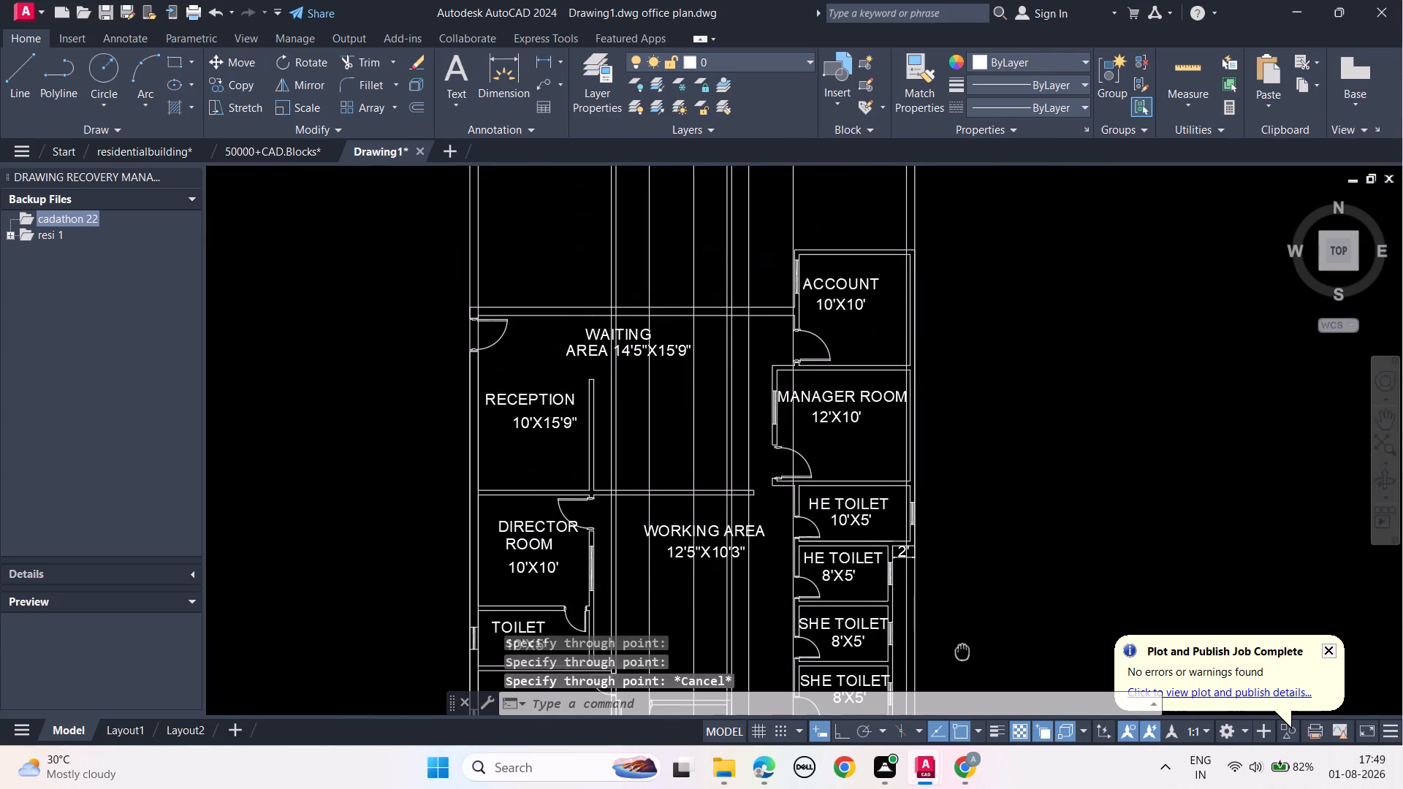
{"action": "middle_click_drag", "start_coordinate": [997, 354], "coordinate": [995, 592]}
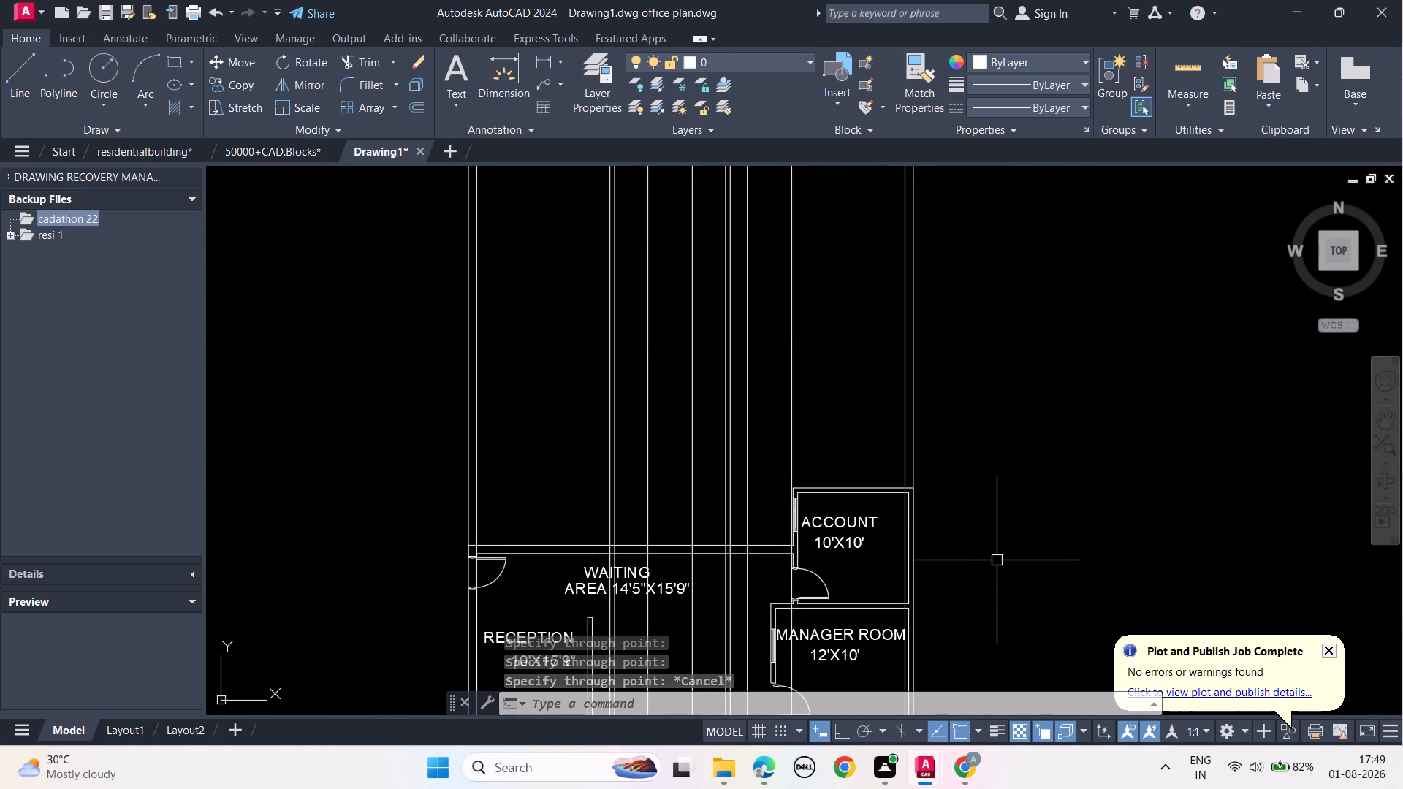
{"action": "type", "text": "L"}
{"action": "key", "text": "space"}
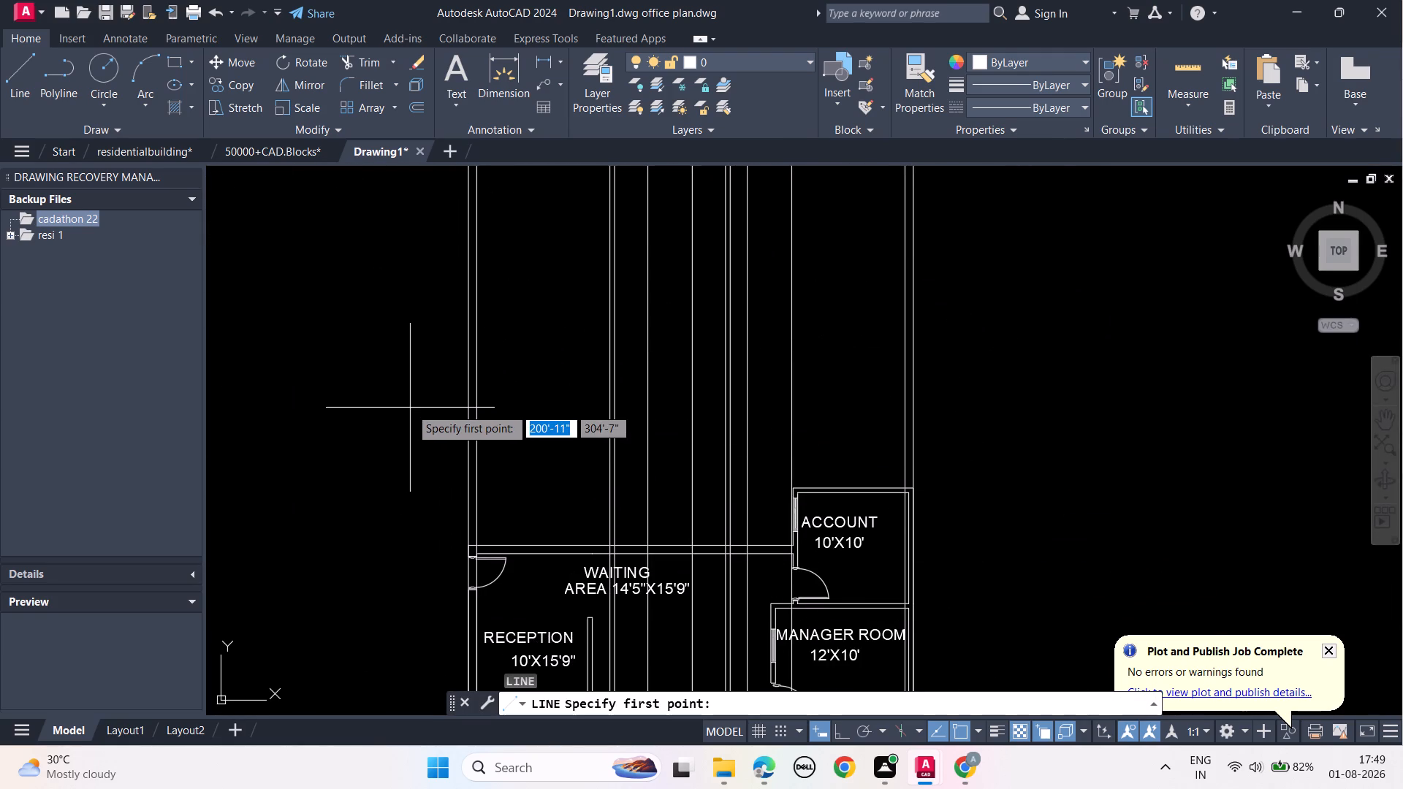
{"action": "left_click", "coordinate": [837, 731]}
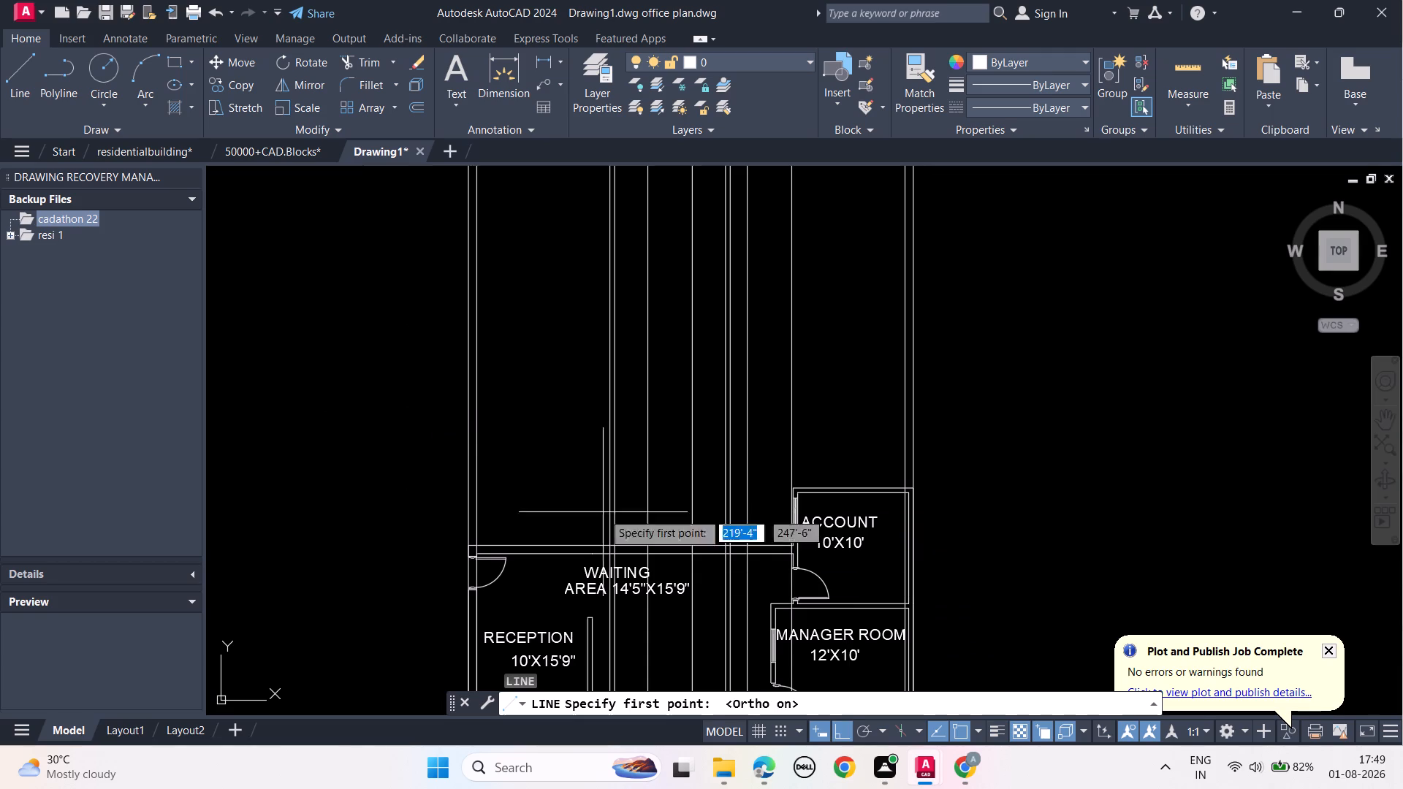
{"action": "left_click_drag", "start_coordinate": [436, 401], "coordinate": [484, 403]}
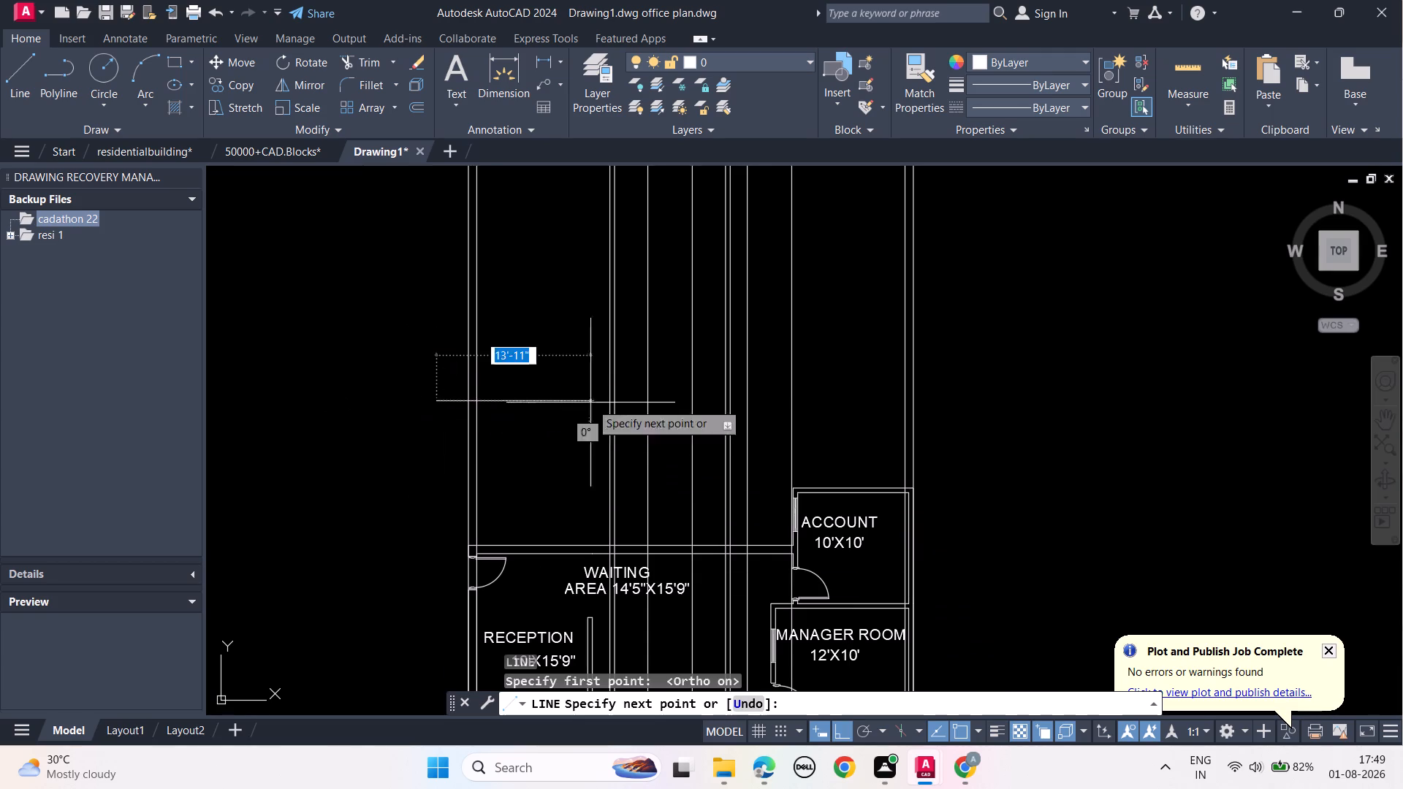
{"action": "left_click", "coordinate": [979, 400]}
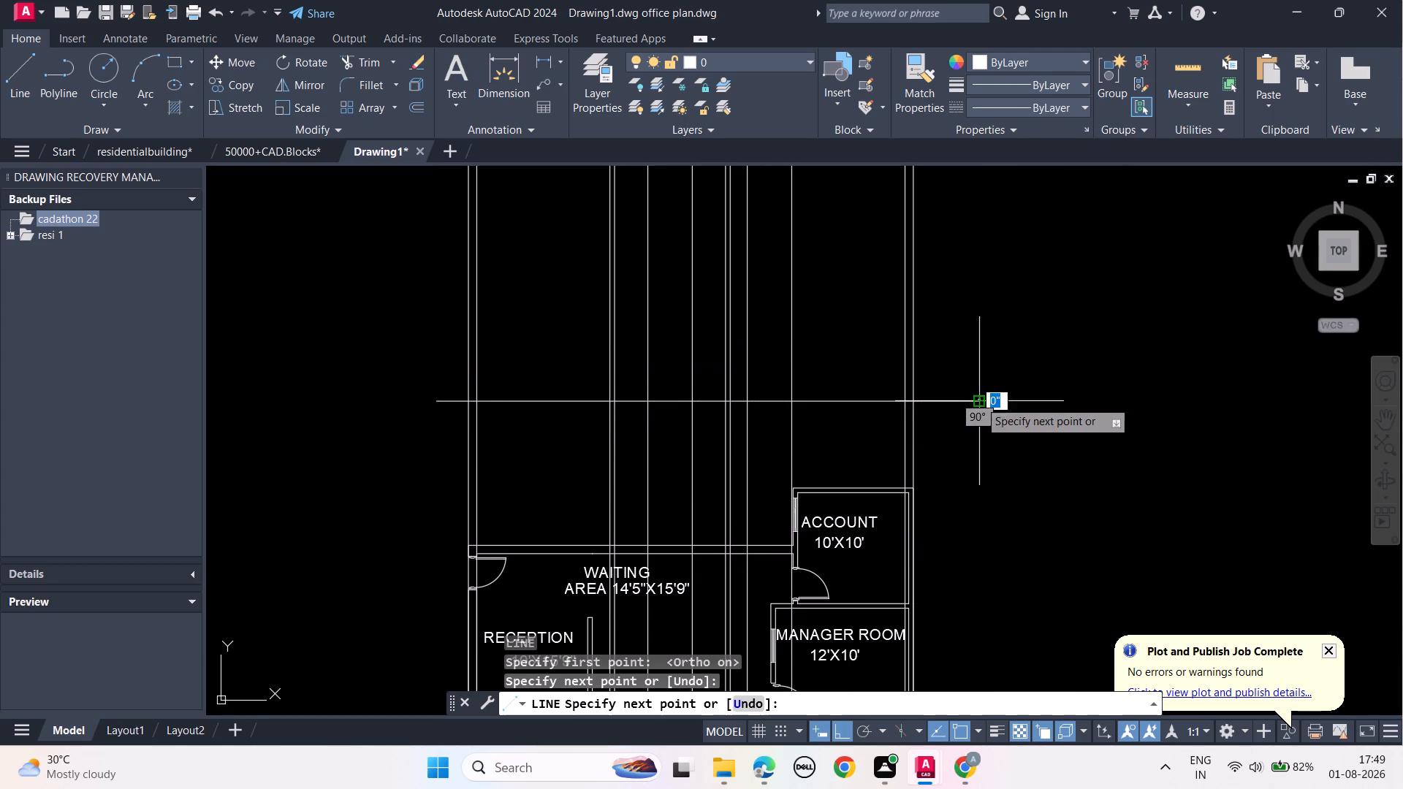
{"action": "key", "text": "Escape"}
{"action": "key", "text": "Escape"}
{"action": "key", "text": "Escape"}
{"action": "key", "text": "Escape"}
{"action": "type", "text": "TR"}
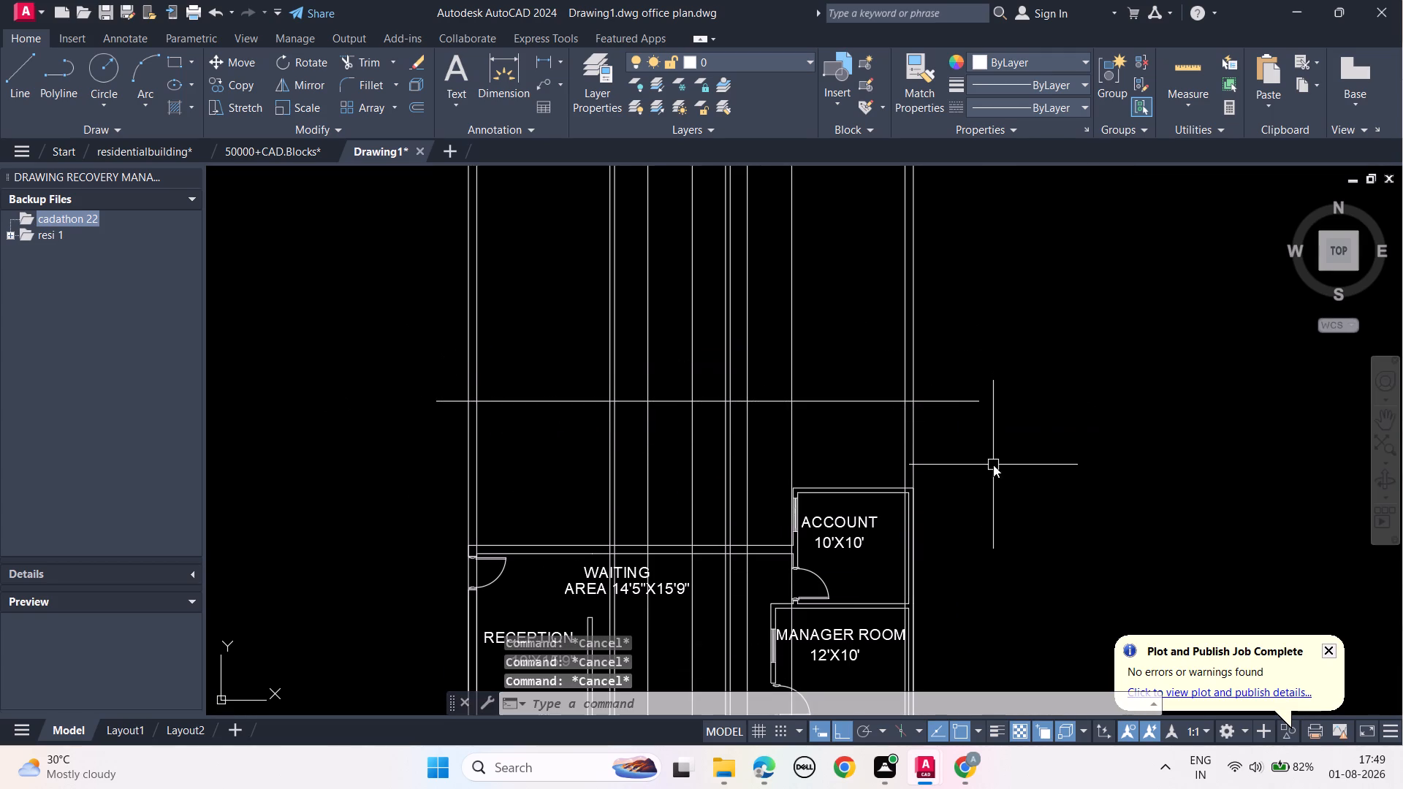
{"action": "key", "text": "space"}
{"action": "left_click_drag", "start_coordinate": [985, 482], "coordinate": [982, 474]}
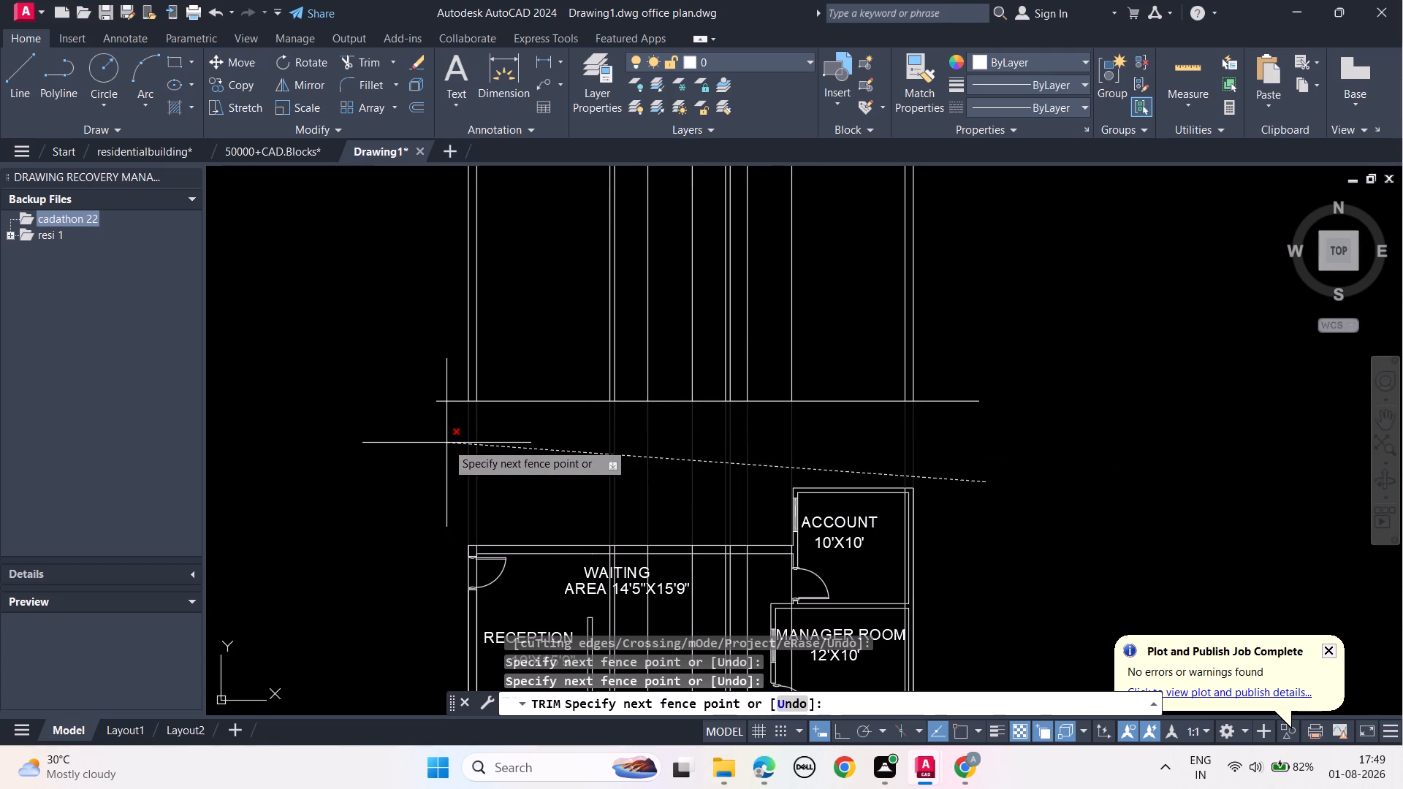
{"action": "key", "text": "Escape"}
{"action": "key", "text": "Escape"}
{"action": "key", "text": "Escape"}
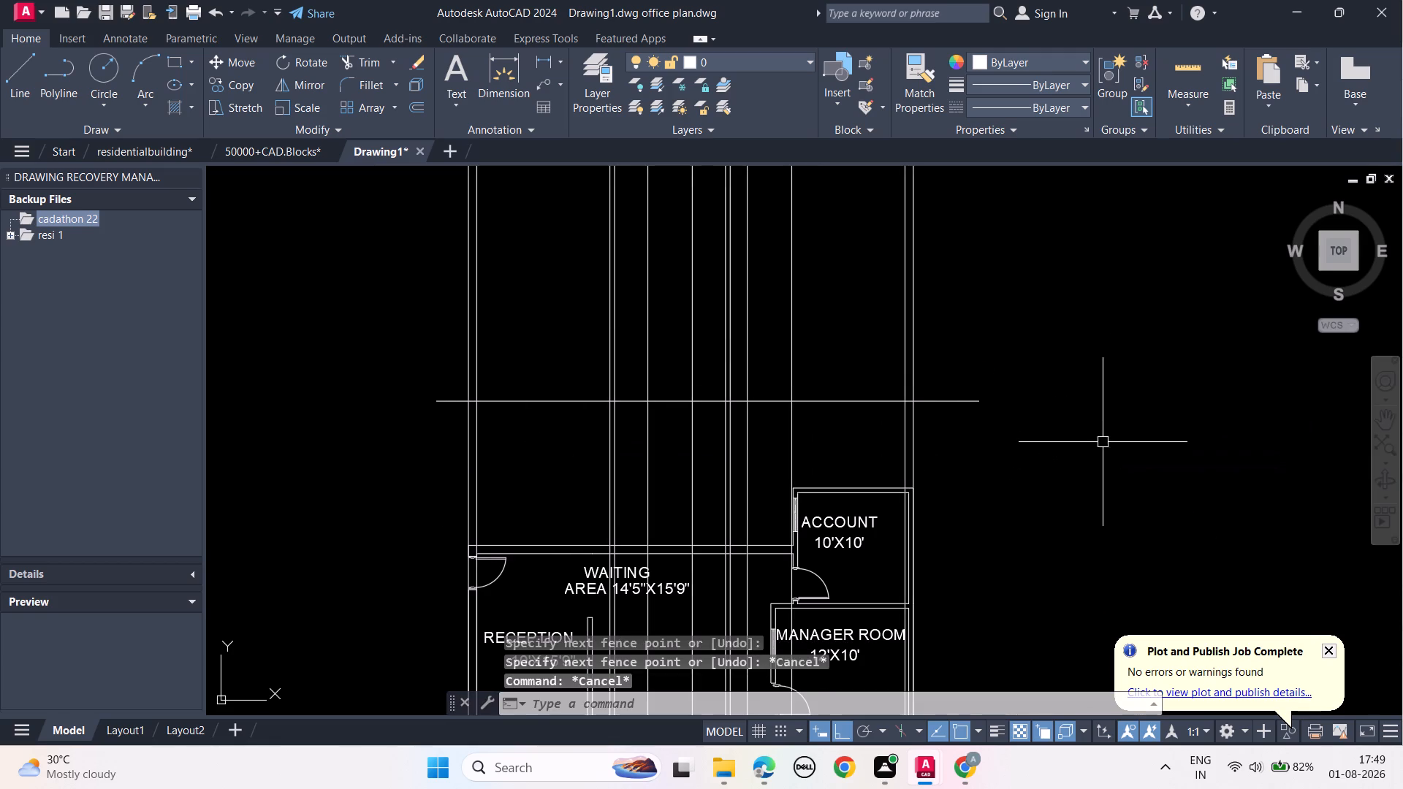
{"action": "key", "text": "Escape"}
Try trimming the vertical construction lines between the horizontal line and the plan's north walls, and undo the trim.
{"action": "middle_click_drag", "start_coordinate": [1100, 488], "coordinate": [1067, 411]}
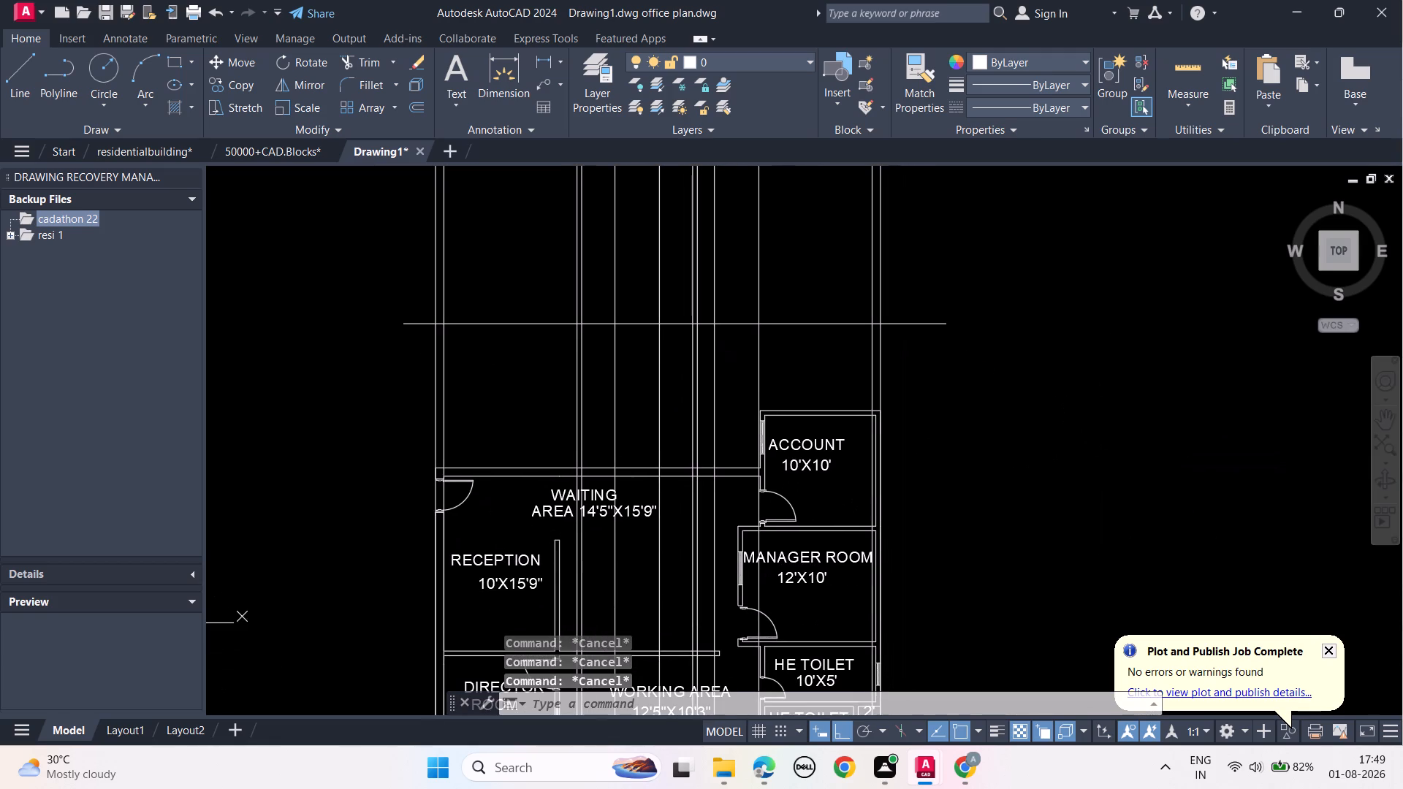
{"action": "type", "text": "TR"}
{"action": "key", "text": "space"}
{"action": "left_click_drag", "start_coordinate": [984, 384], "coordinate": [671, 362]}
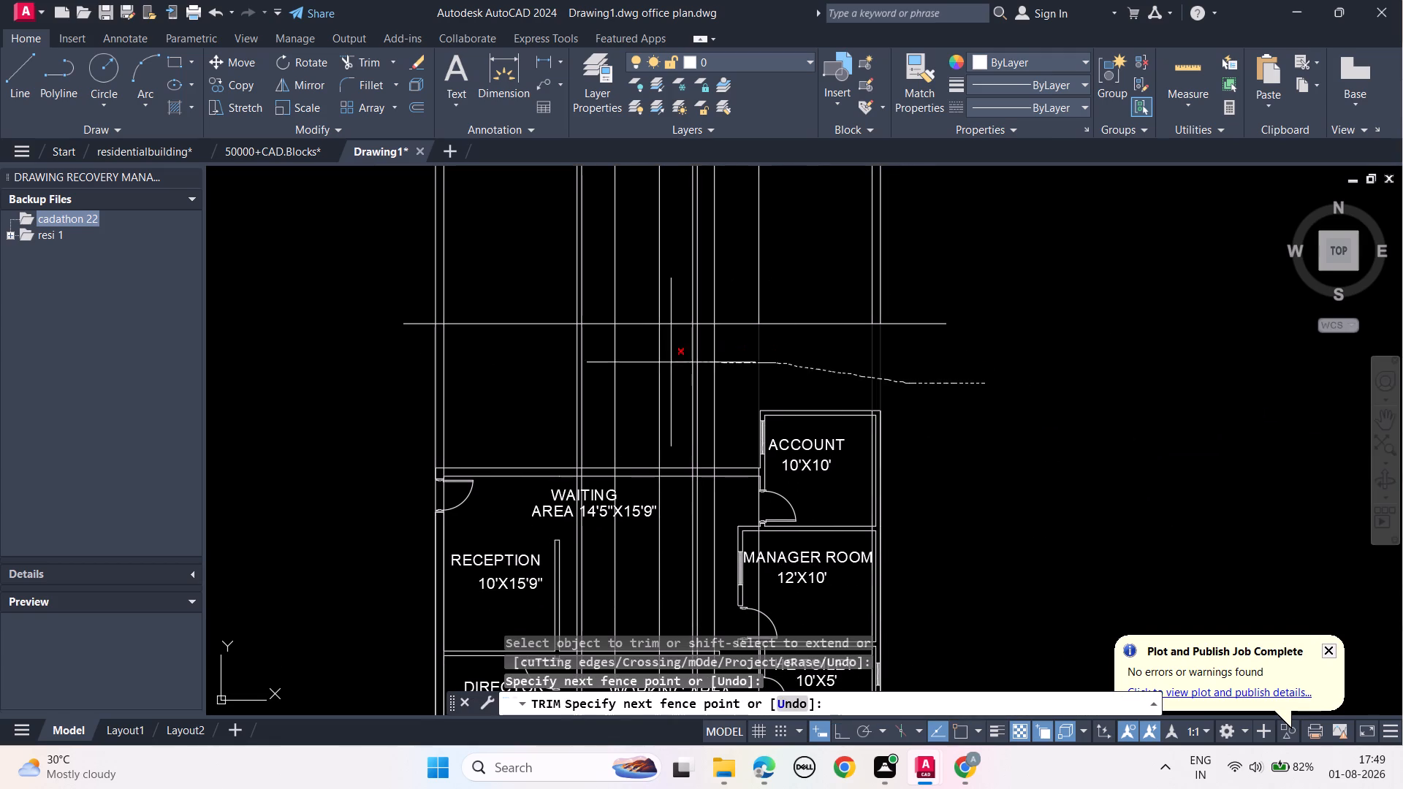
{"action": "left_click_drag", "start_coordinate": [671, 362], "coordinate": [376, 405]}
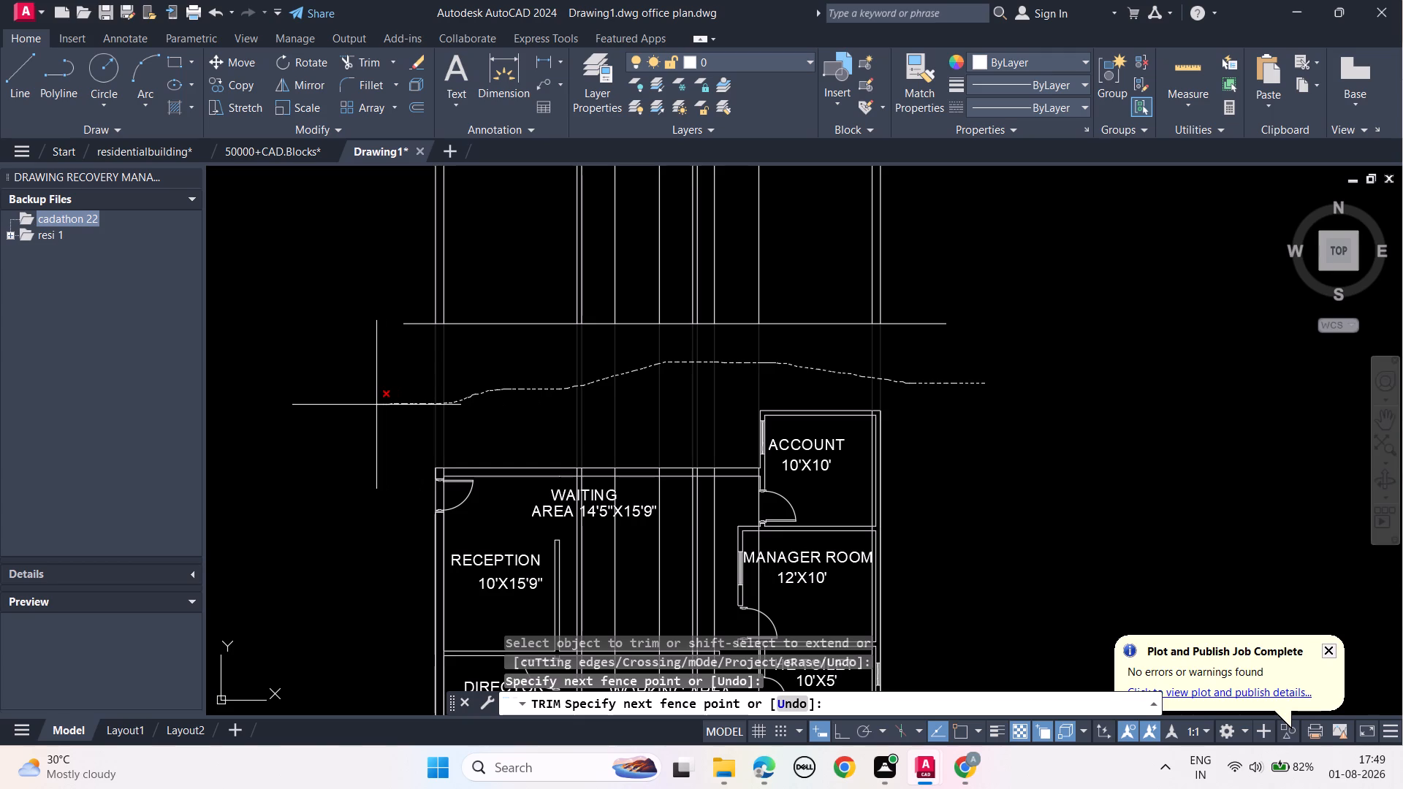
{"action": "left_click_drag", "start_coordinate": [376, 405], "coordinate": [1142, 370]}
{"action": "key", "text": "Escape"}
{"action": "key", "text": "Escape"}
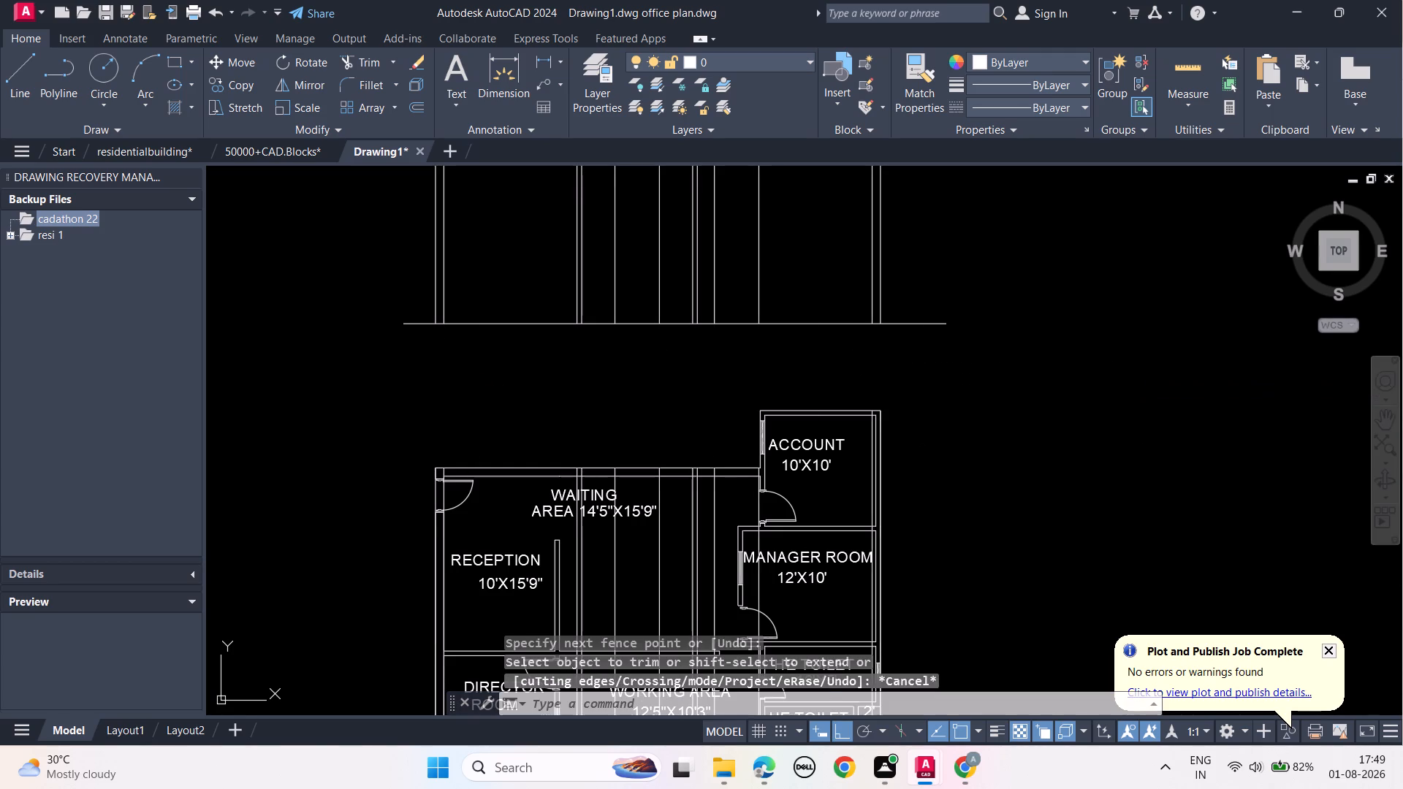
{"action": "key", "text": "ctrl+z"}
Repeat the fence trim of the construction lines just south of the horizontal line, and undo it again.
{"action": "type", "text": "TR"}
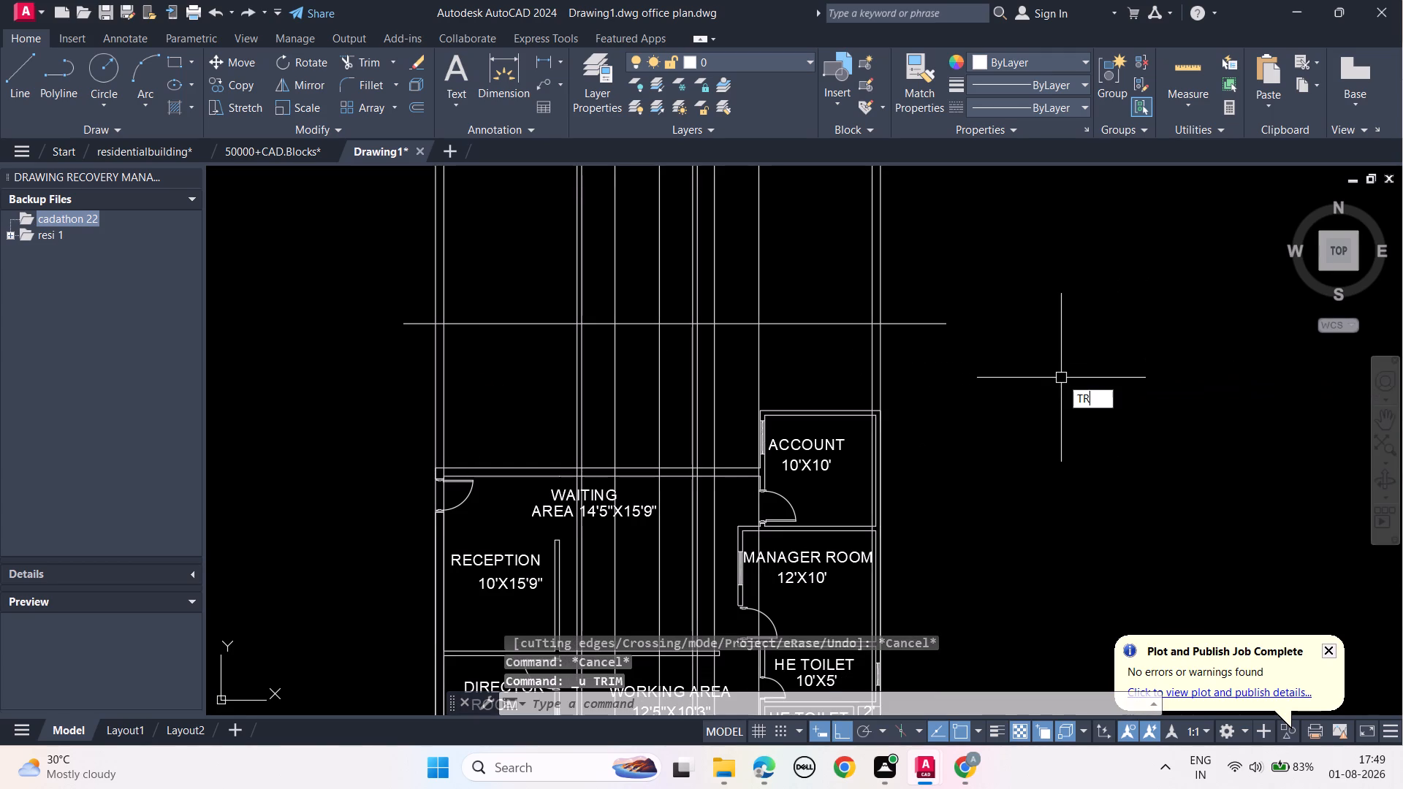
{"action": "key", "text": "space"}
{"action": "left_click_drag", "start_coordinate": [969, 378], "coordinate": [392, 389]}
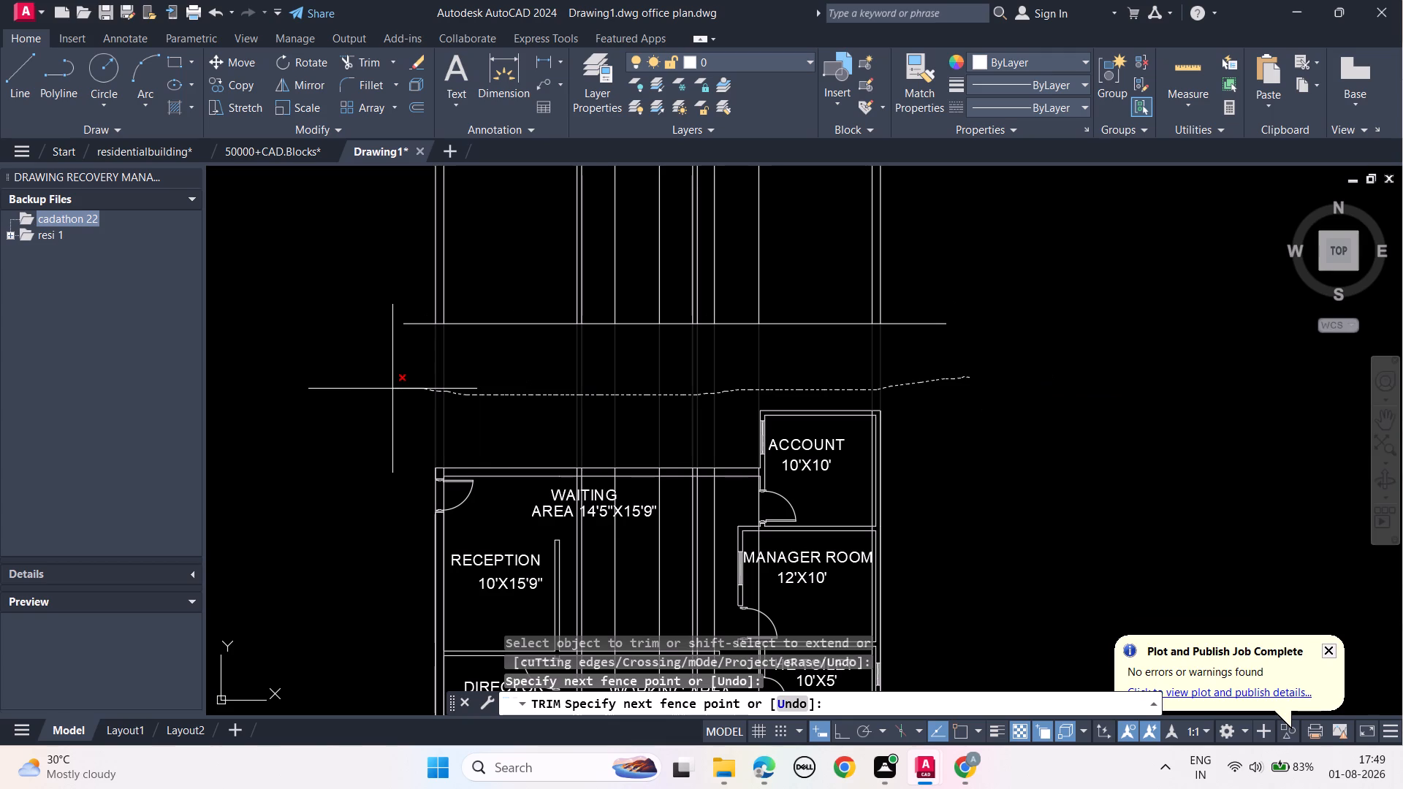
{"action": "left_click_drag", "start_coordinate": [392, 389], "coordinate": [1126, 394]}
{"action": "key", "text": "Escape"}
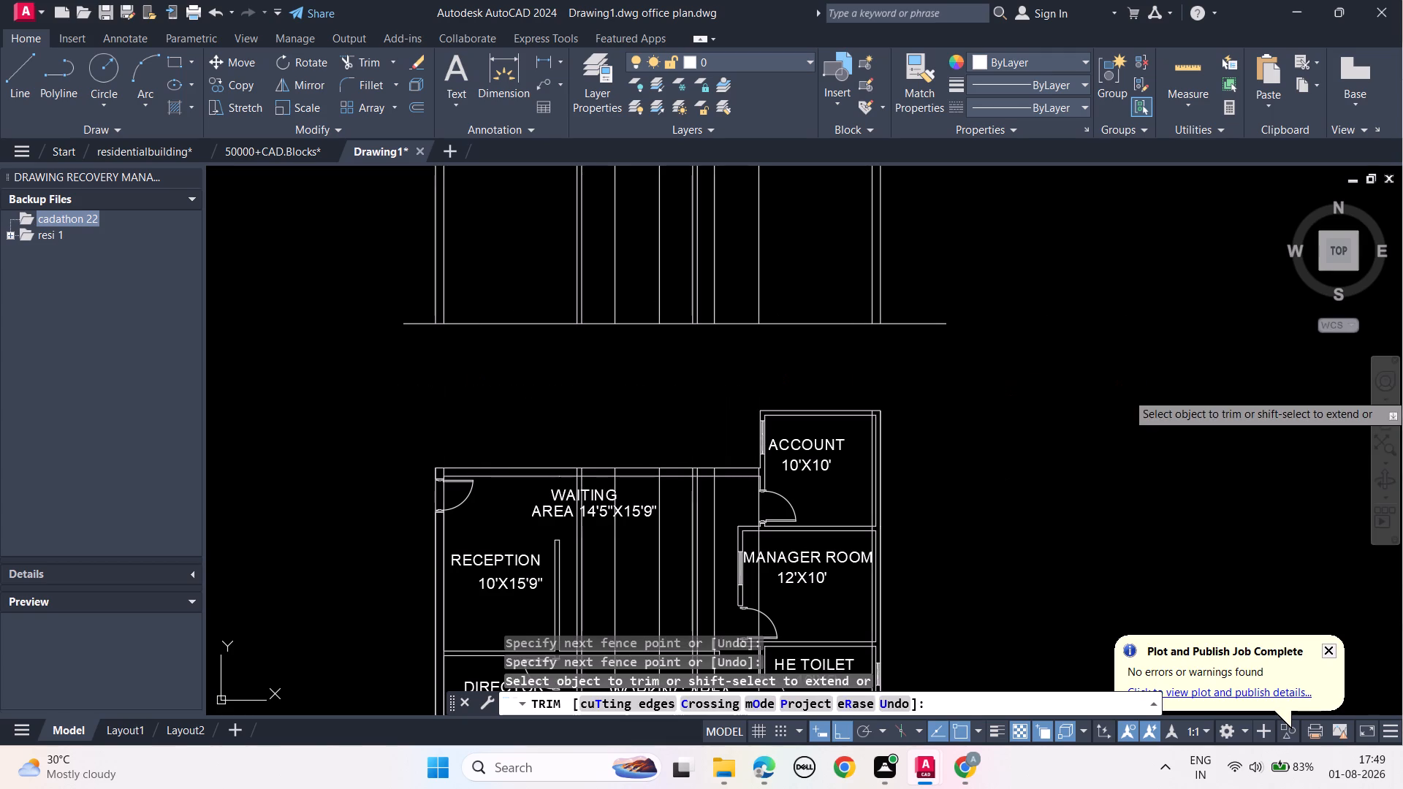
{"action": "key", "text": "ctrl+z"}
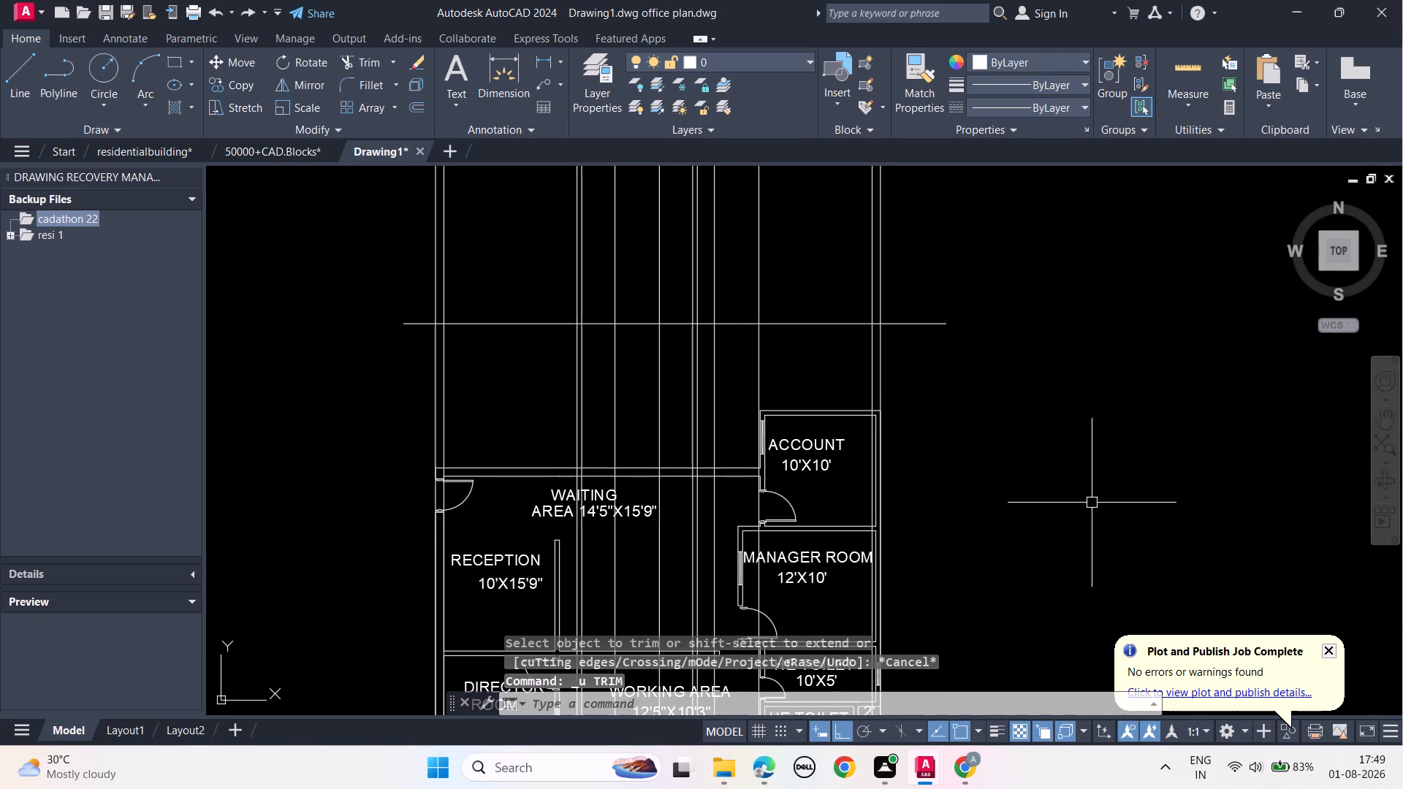
Trim away the vertical construction line segments between the horizontal line and the plan's north walls.
{"action": "middle_click_drag", "start_coordinate": [1089, 516], "coordinate": [1048, 345]}
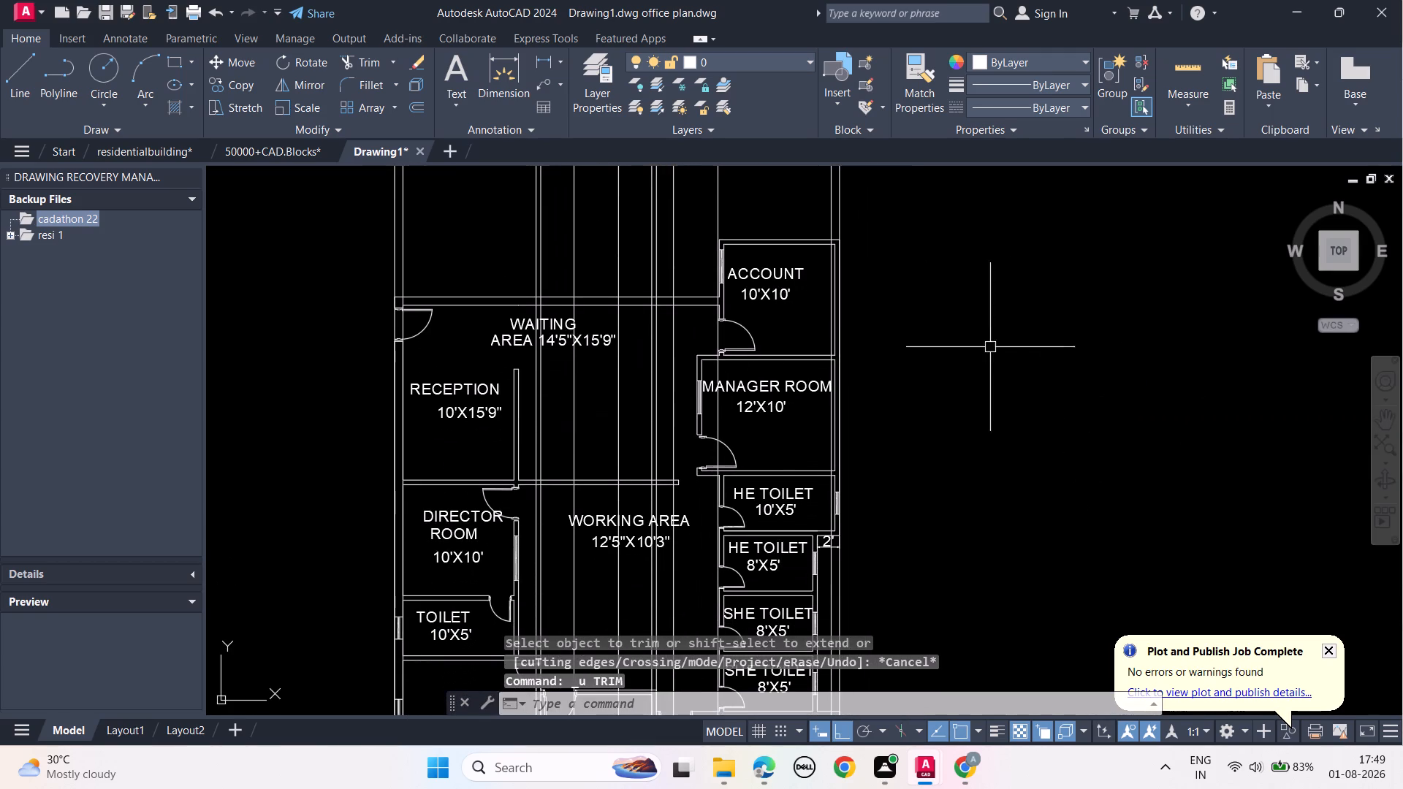
{"action": "middle_click_drag", "start_coordinate": [988, 349], "coordinate": [1022, 576]}
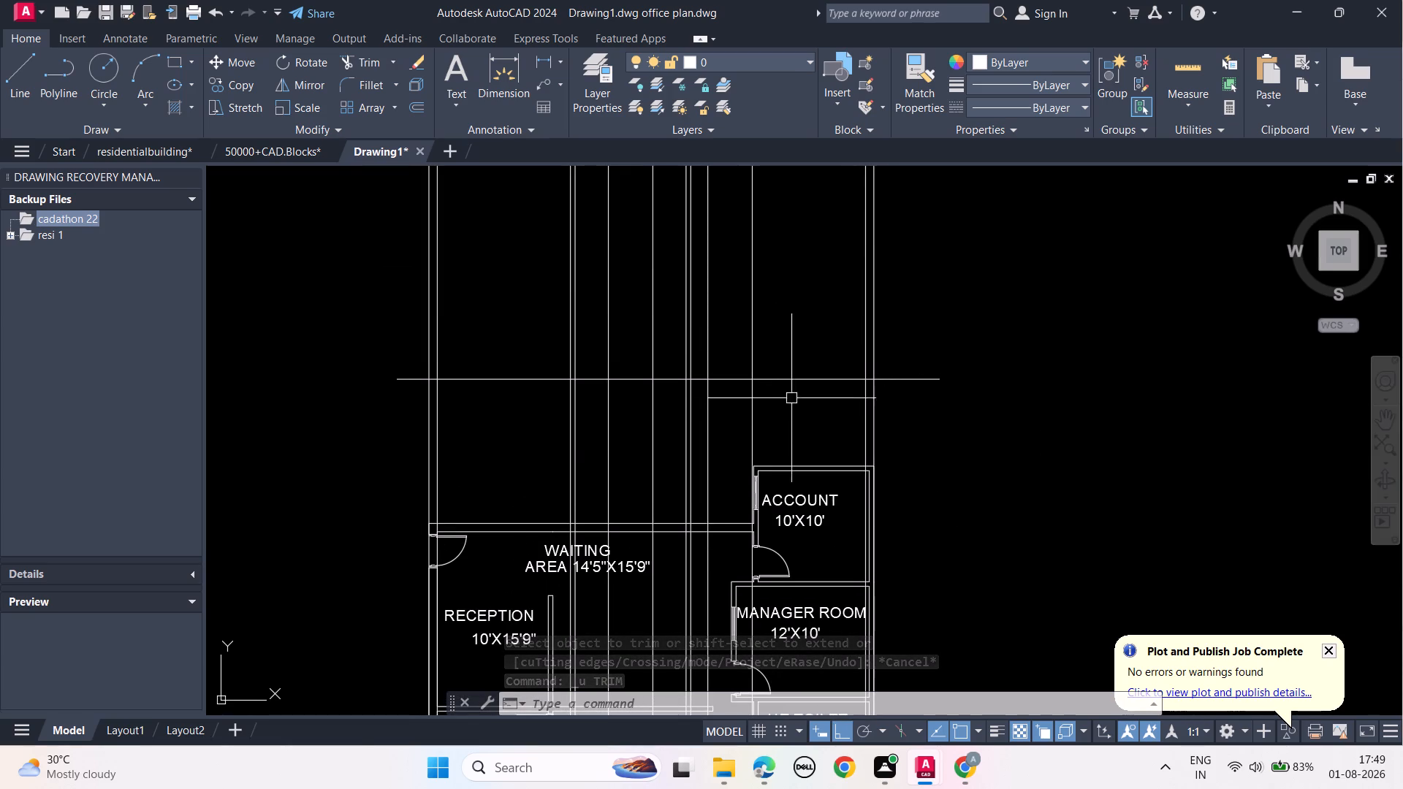
{"action": "type", "text": "TR"}
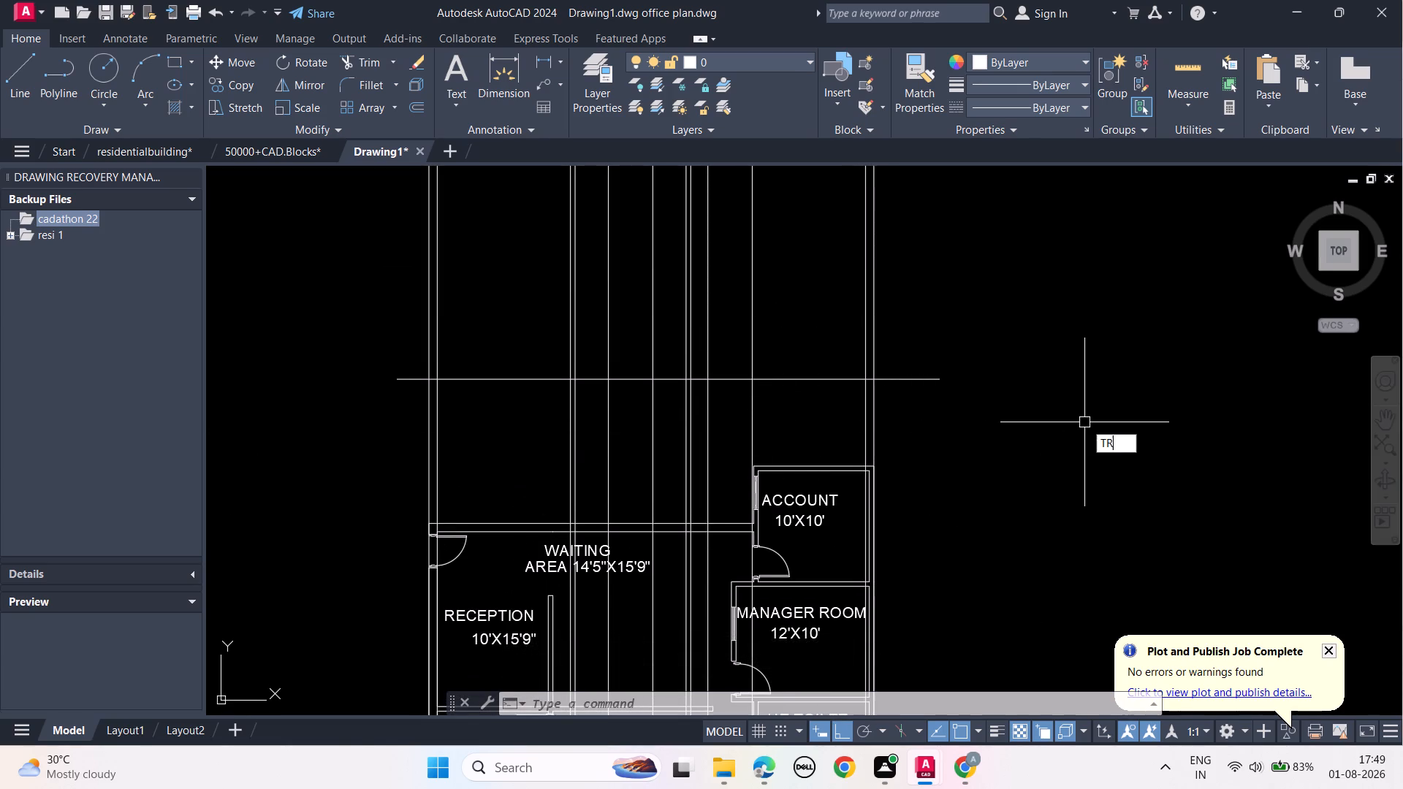
{"action": "key", "text": "space"}
{"action": "left_click_drag", "start_coordinate": [1075, 424], "coordinate": [379, 435]}
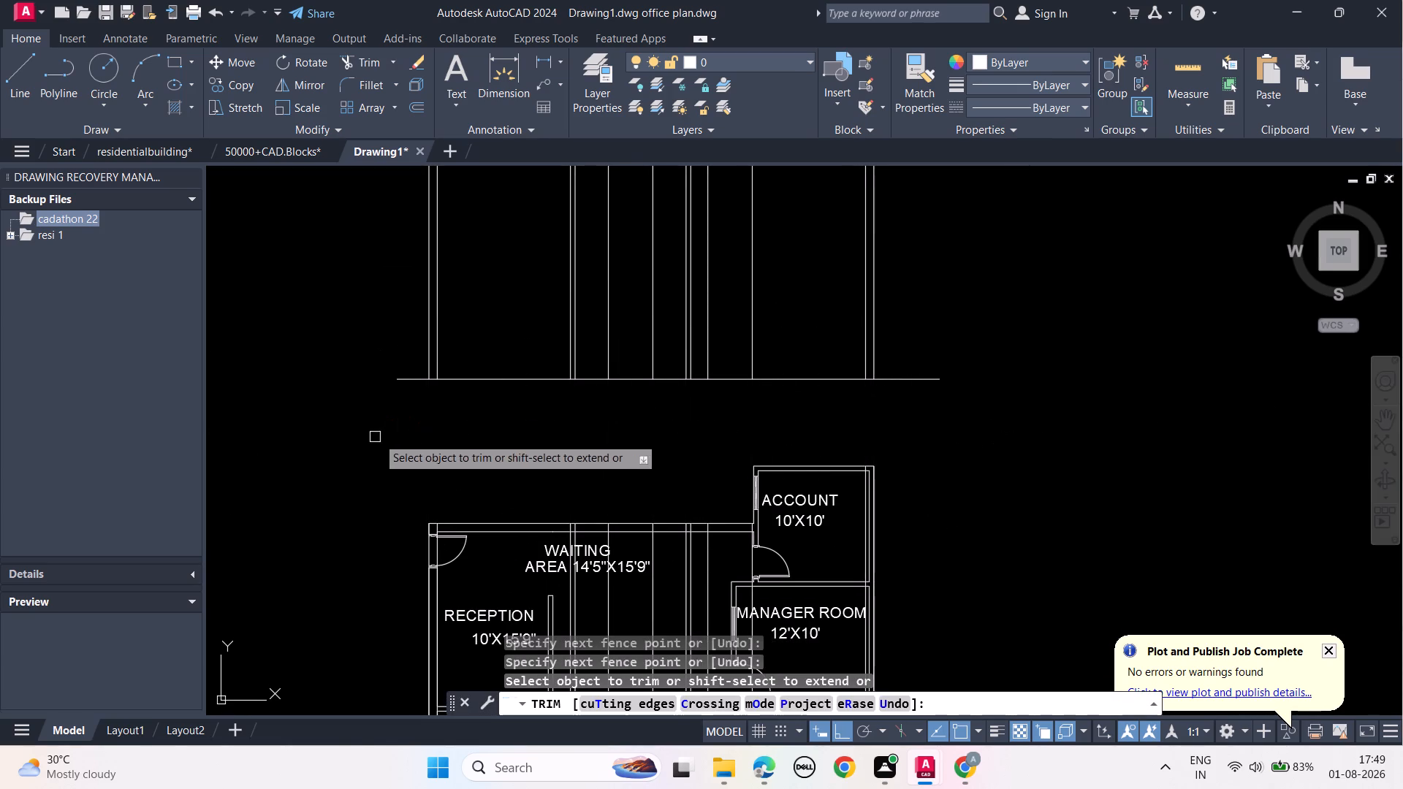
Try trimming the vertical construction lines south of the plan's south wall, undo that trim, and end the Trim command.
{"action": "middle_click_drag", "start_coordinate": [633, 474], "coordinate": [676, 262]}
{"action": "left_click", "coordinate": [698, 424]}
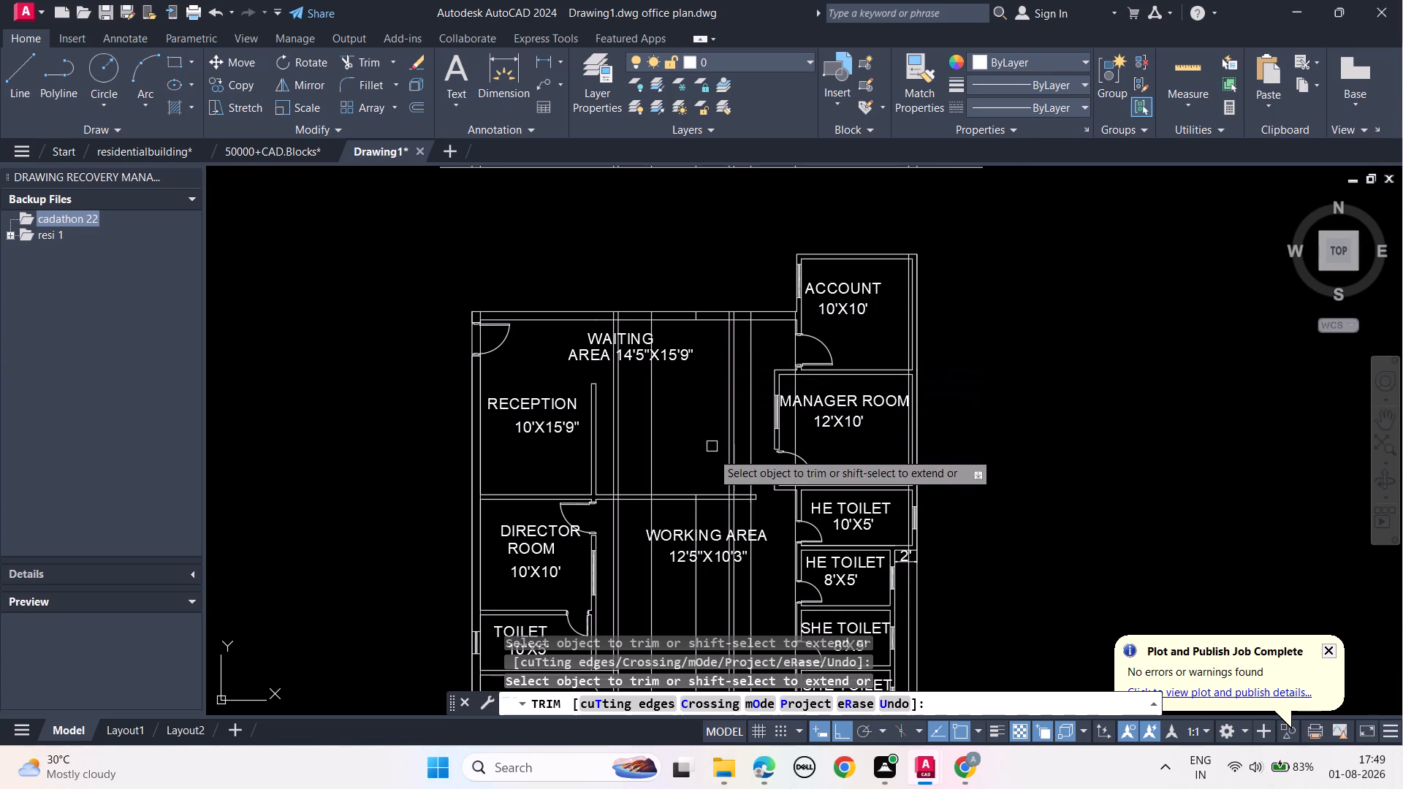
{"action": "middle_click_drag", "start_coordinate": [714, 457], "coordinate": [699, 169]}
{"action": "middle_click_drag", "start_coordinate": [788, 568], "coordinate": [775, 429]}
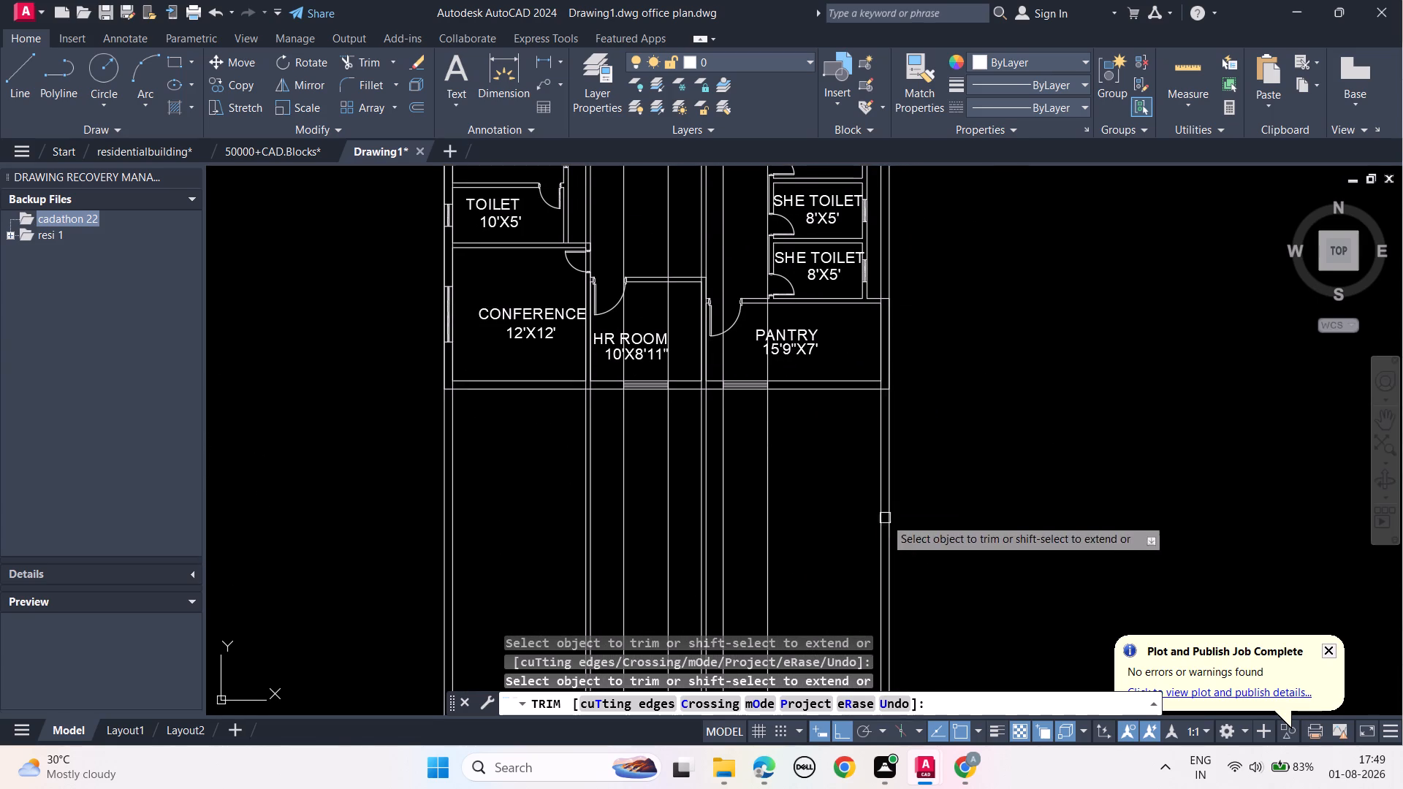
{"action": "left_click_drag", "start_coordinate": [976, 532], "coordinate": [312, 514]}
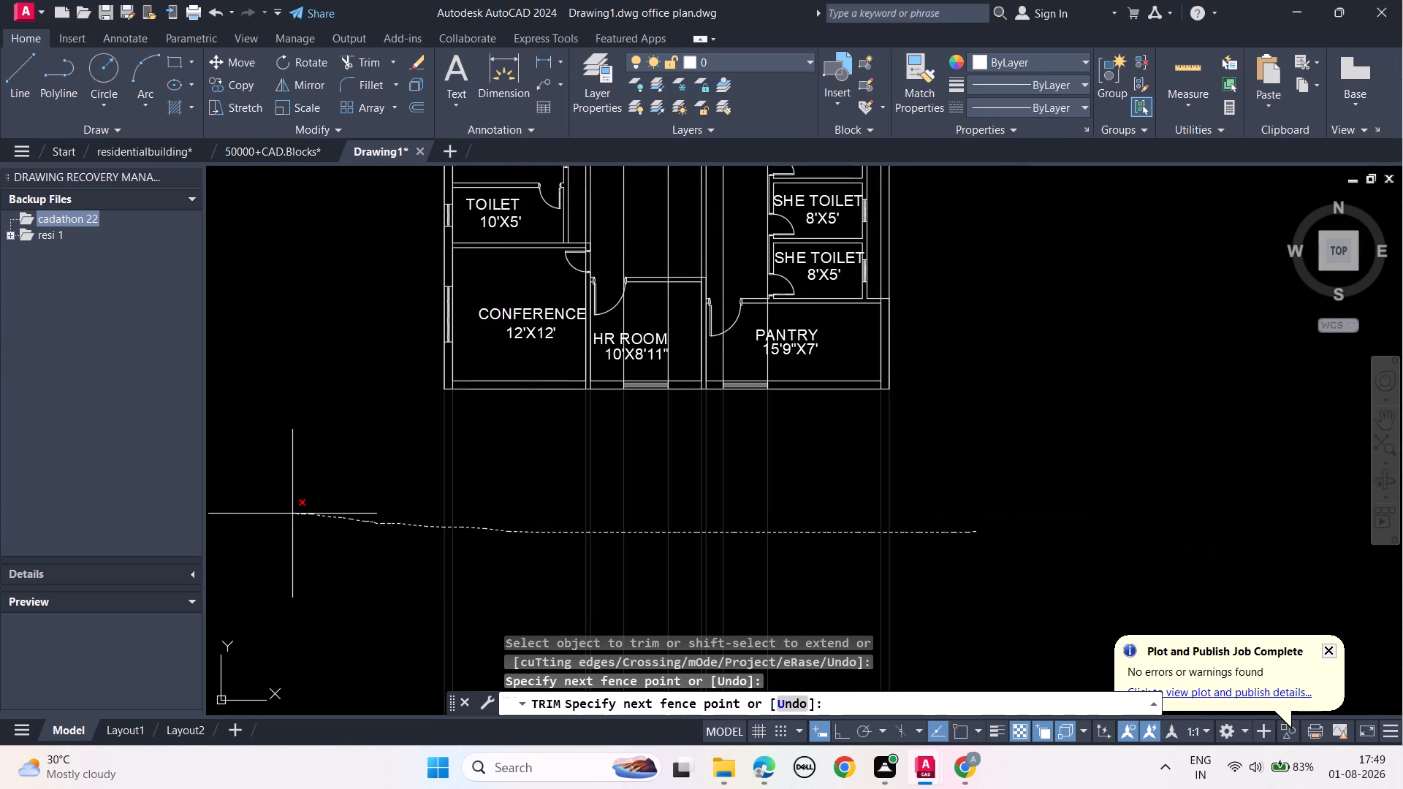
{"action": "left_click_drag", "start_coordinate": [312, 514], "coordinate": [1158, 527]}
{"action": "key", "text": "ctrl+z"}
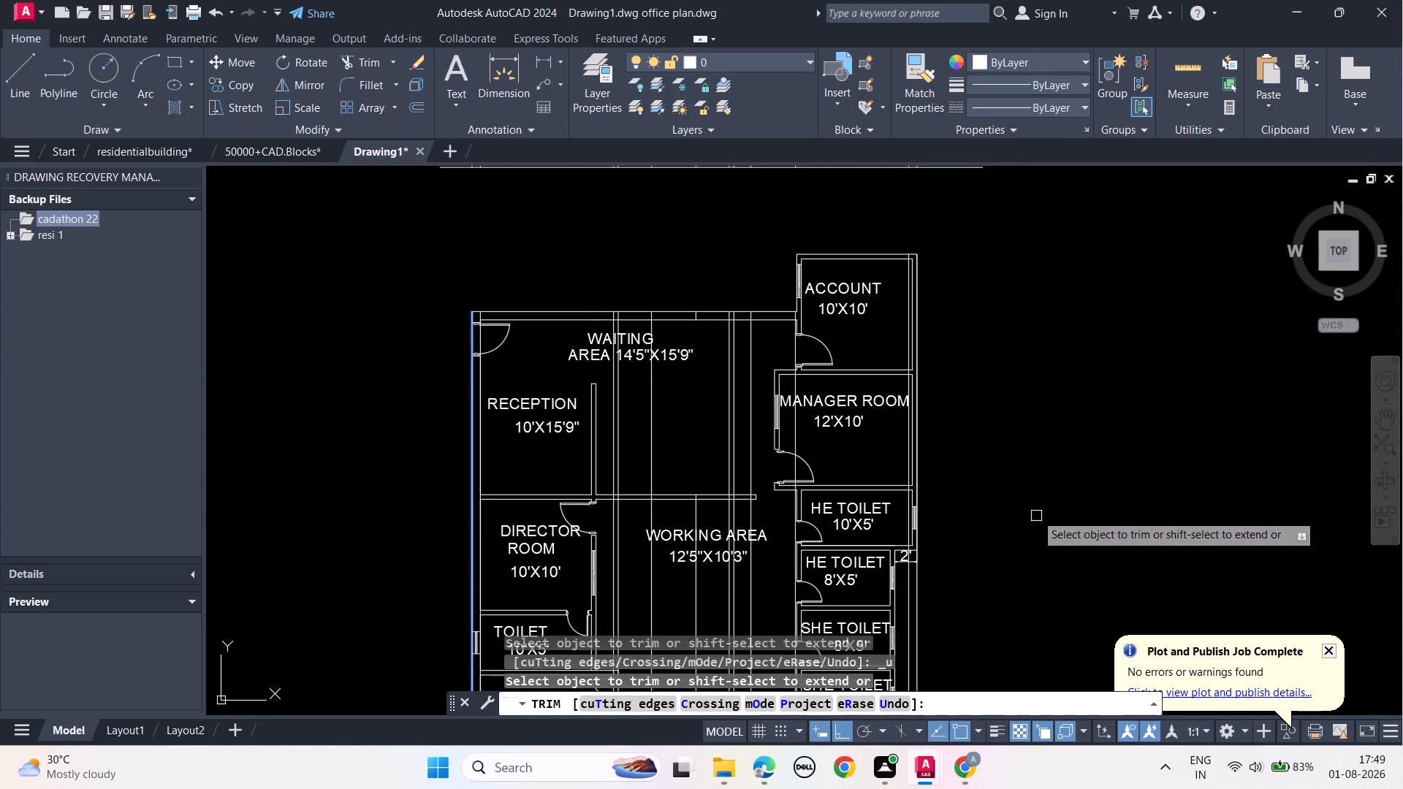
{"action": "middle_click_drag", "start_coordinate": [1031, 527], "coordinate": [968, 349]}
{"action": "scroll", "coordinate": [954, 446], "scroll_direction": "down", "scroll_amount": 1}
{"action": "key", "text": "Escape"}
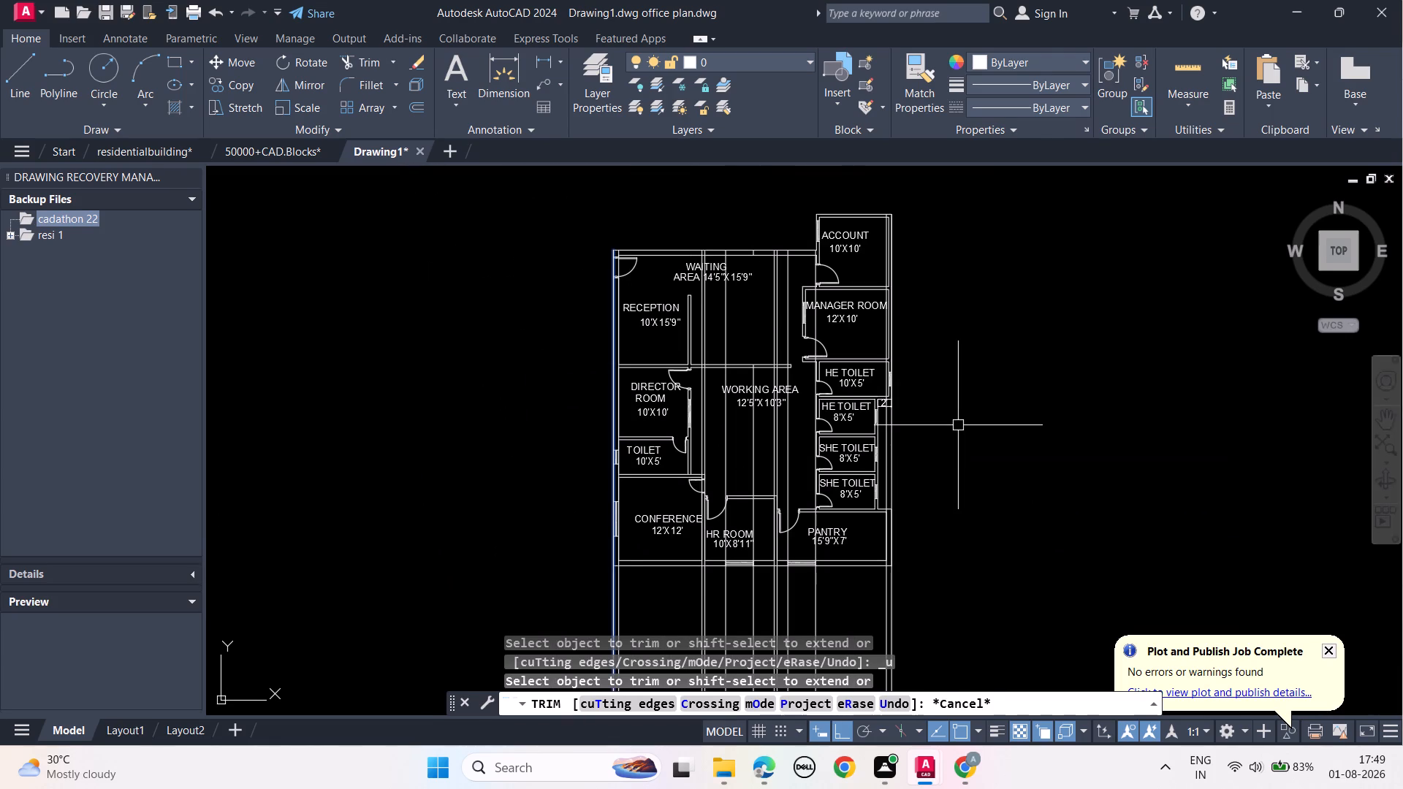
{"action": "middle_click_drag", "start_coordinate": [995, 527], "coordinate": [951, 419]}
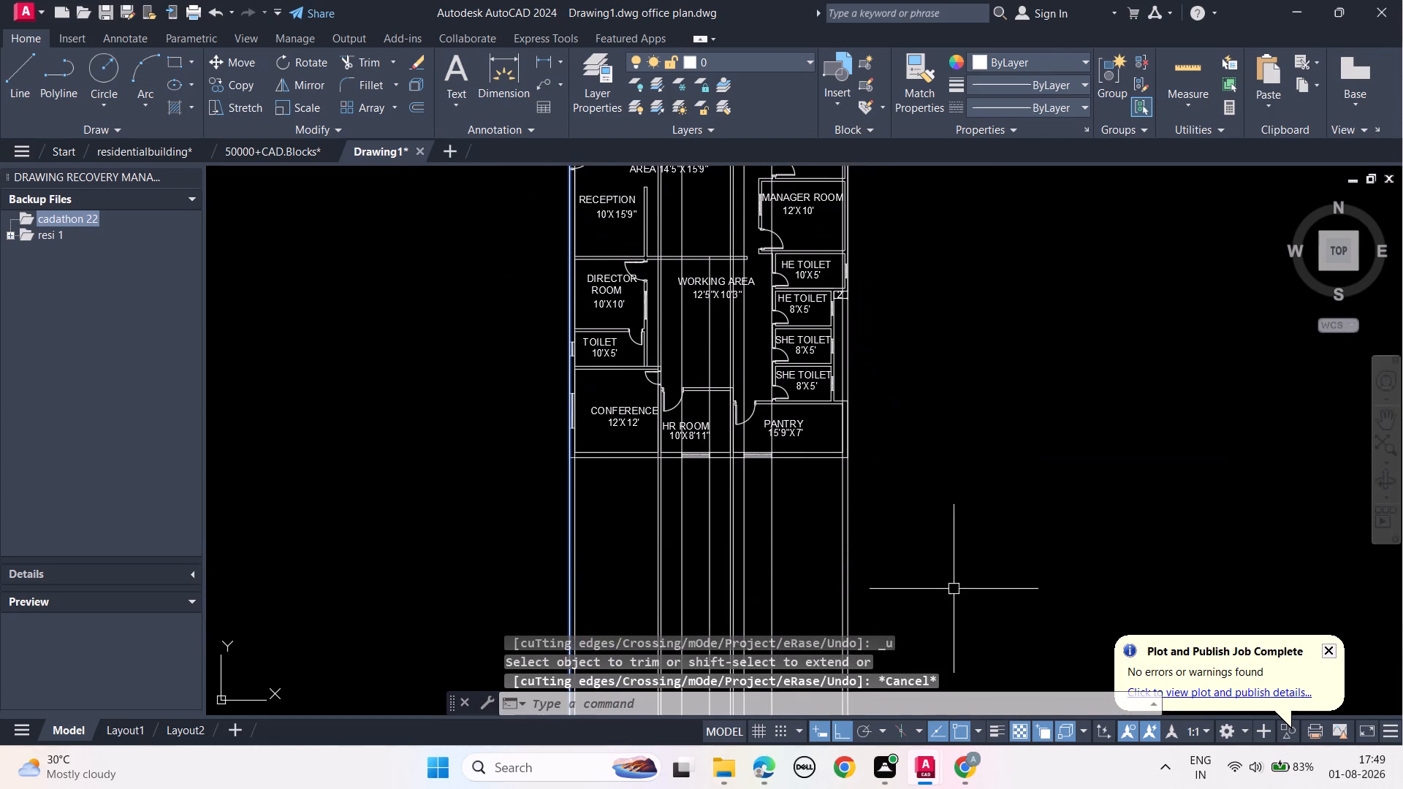
Erase the vertical construction lines running through the office plan and beyond its south wall.
{"action": "left_click_drag", "start_coordinate": [954, 589], "coordinate": [862, 539]}
{"action": "left_click", "coordinate": [502, 504]}
{"action": "scroll", "coordinate": [724, 489], "scroll_direction": "down", "scroll_amount": 1}
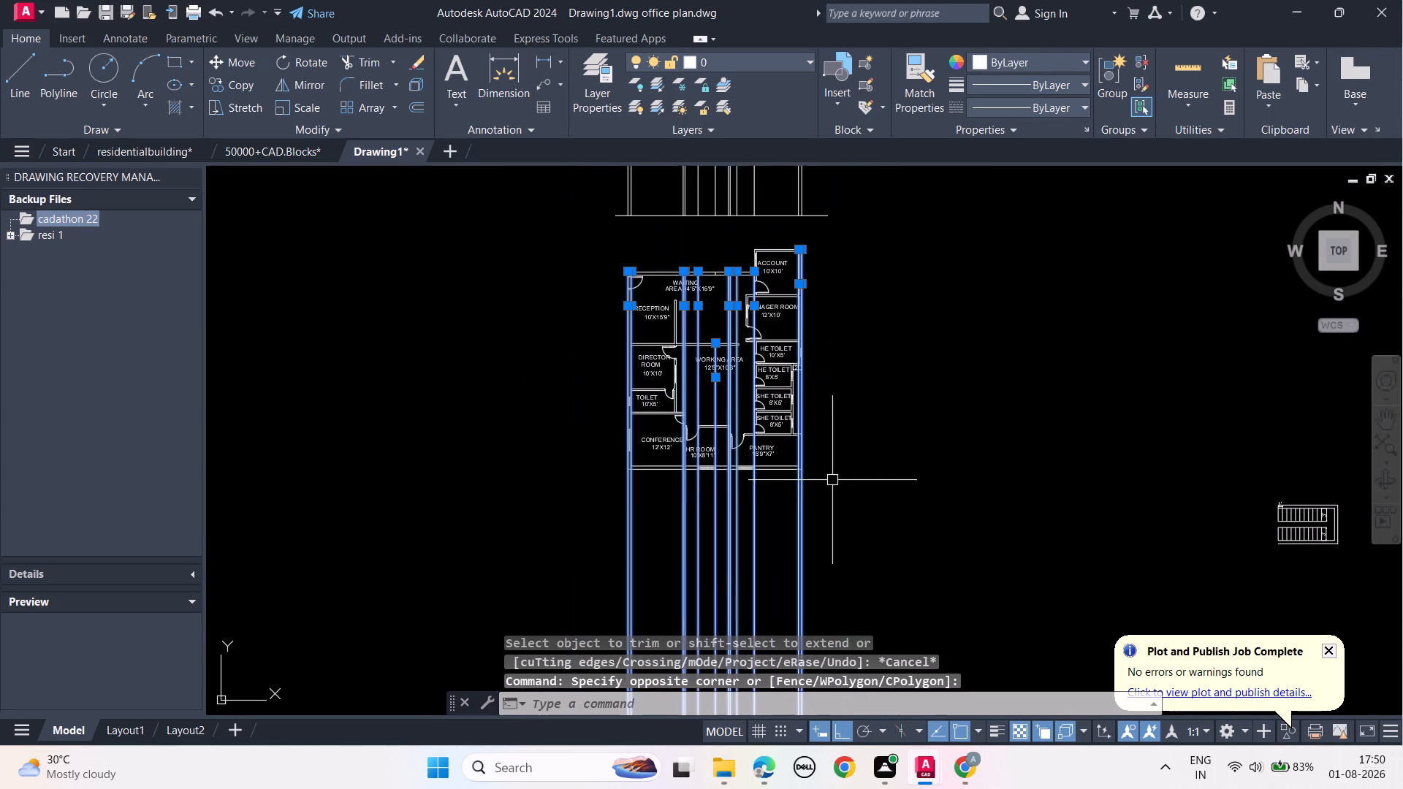
{"action": "middle_click_drag", "start_coordinate": [959, 408], "coordinate": [948, 442]}
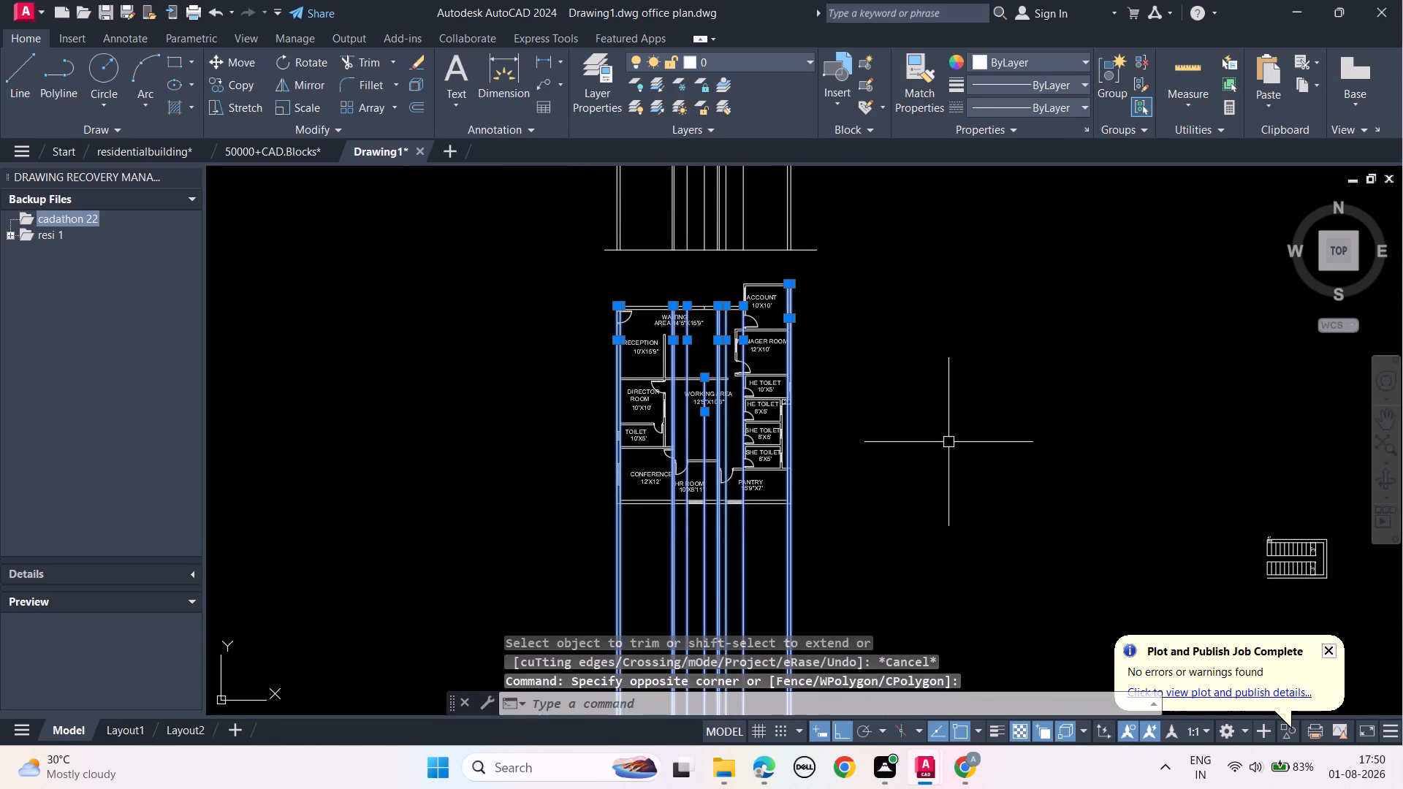
{"action": "key", "text": "Delete"}
Erase the short leftover vertical segment inside the north wall of the waiting area.
{"action": "scroll", "coordinate": [870, 359], "scroll_direction": "up", "scroll_amount": 3}
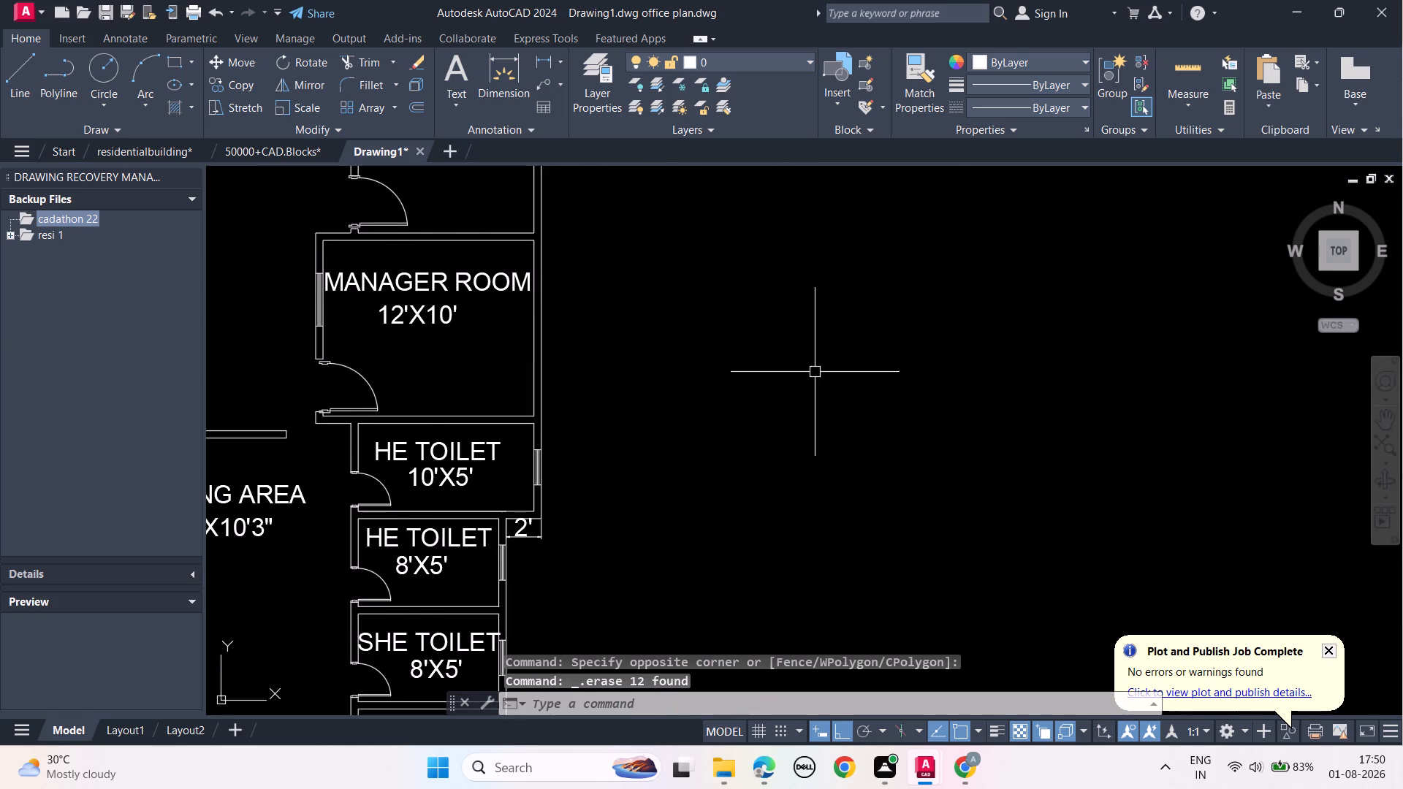
{"action": "middle_click_drag", "start_coordinate": [805, 374], "coordinate": [1231, 458]}
{"action": "middle_click_drag", "start_coordinate": [664, 296], "coordinate": [692, 457]}
{"action": "scroll", "coordinate": [692, 433], "scroll_direction": "up", "scroll_amount": 2}
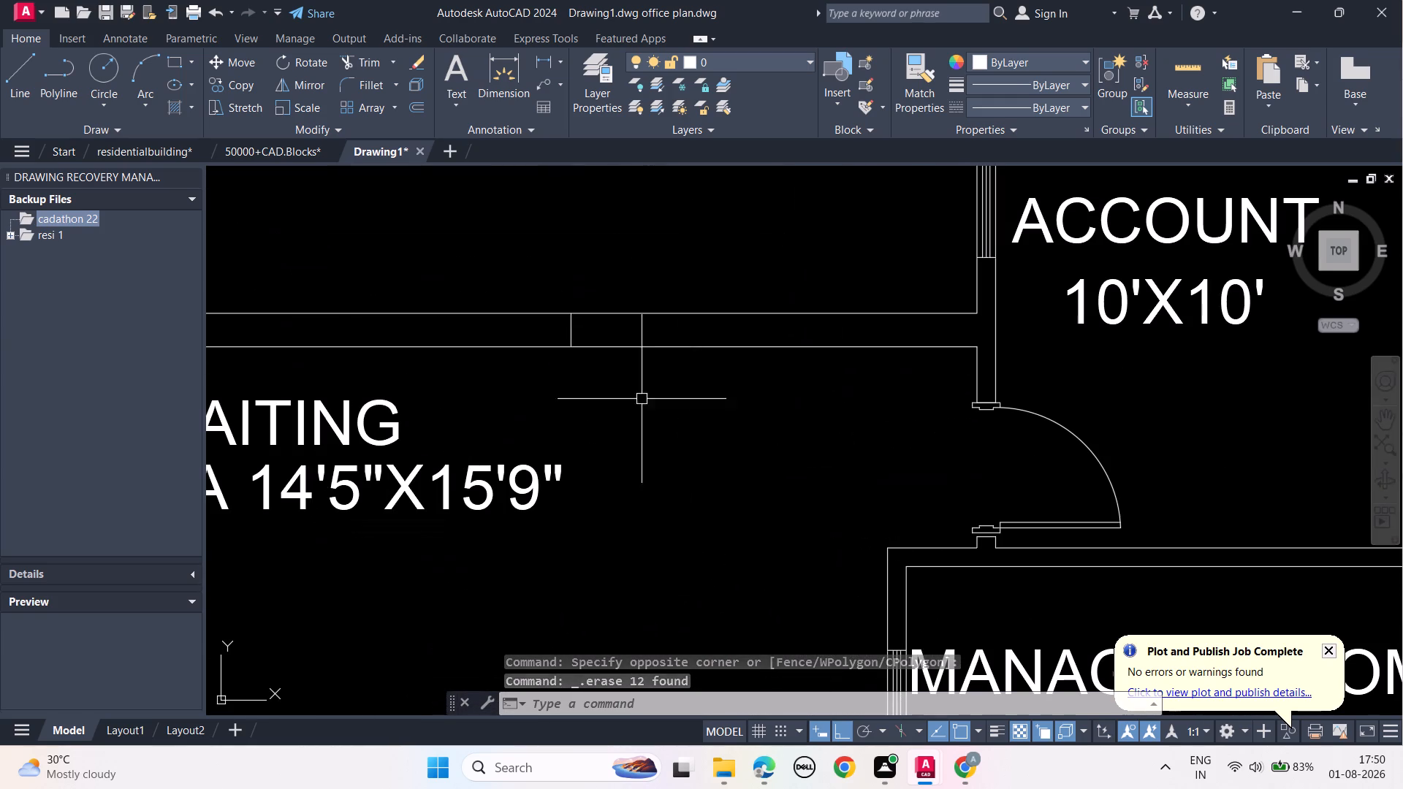
{"action": "left_click", "coordinate": [570, 329]}
{"action": "key", "text": "Delete"}
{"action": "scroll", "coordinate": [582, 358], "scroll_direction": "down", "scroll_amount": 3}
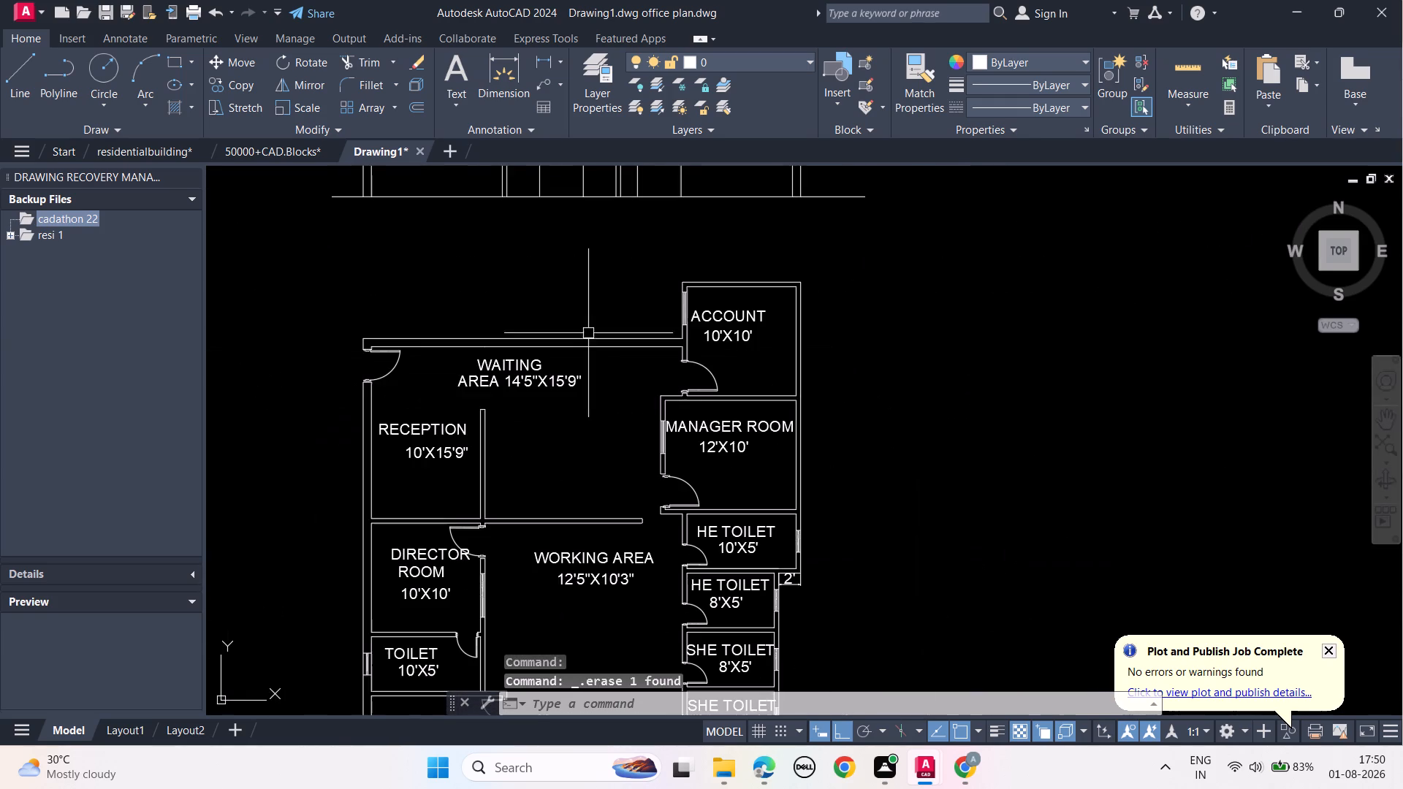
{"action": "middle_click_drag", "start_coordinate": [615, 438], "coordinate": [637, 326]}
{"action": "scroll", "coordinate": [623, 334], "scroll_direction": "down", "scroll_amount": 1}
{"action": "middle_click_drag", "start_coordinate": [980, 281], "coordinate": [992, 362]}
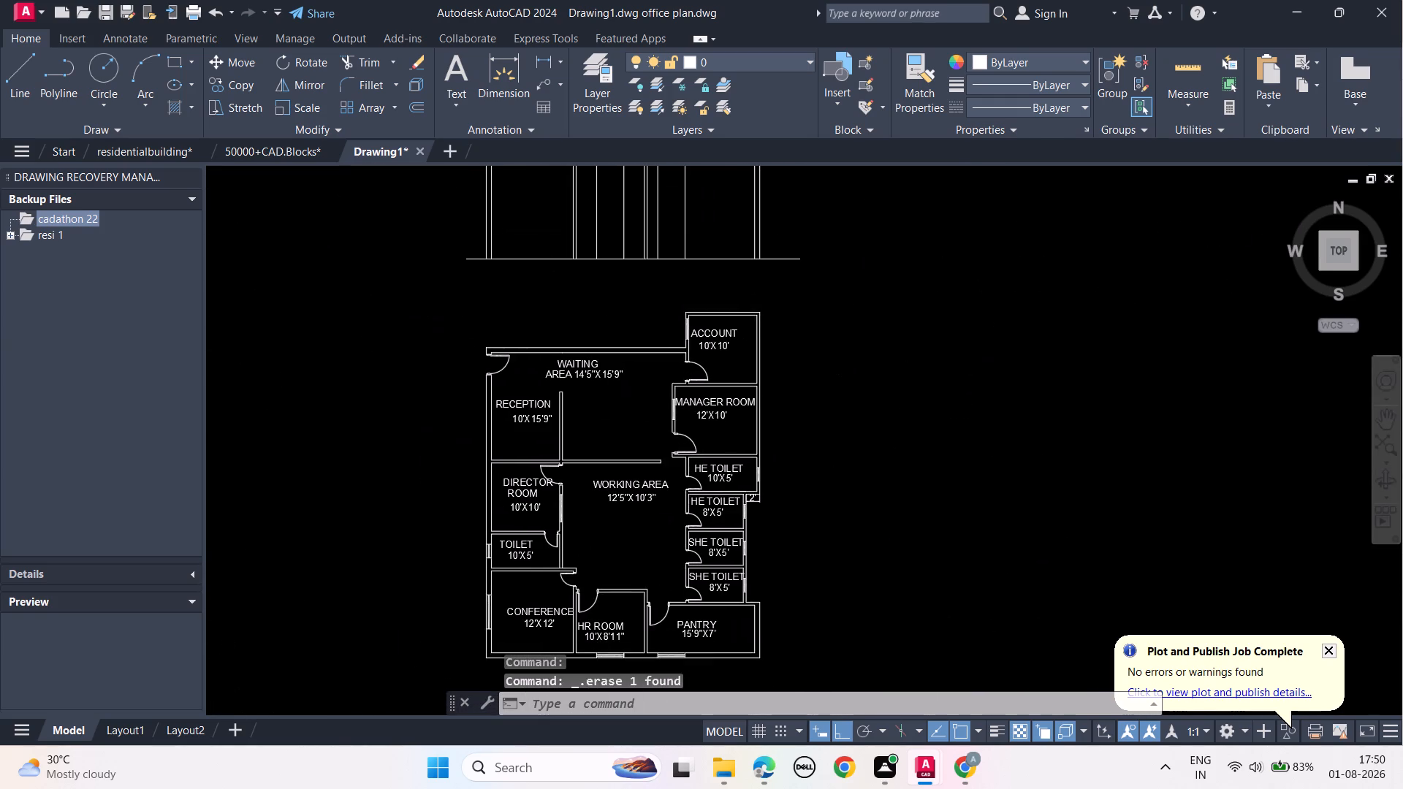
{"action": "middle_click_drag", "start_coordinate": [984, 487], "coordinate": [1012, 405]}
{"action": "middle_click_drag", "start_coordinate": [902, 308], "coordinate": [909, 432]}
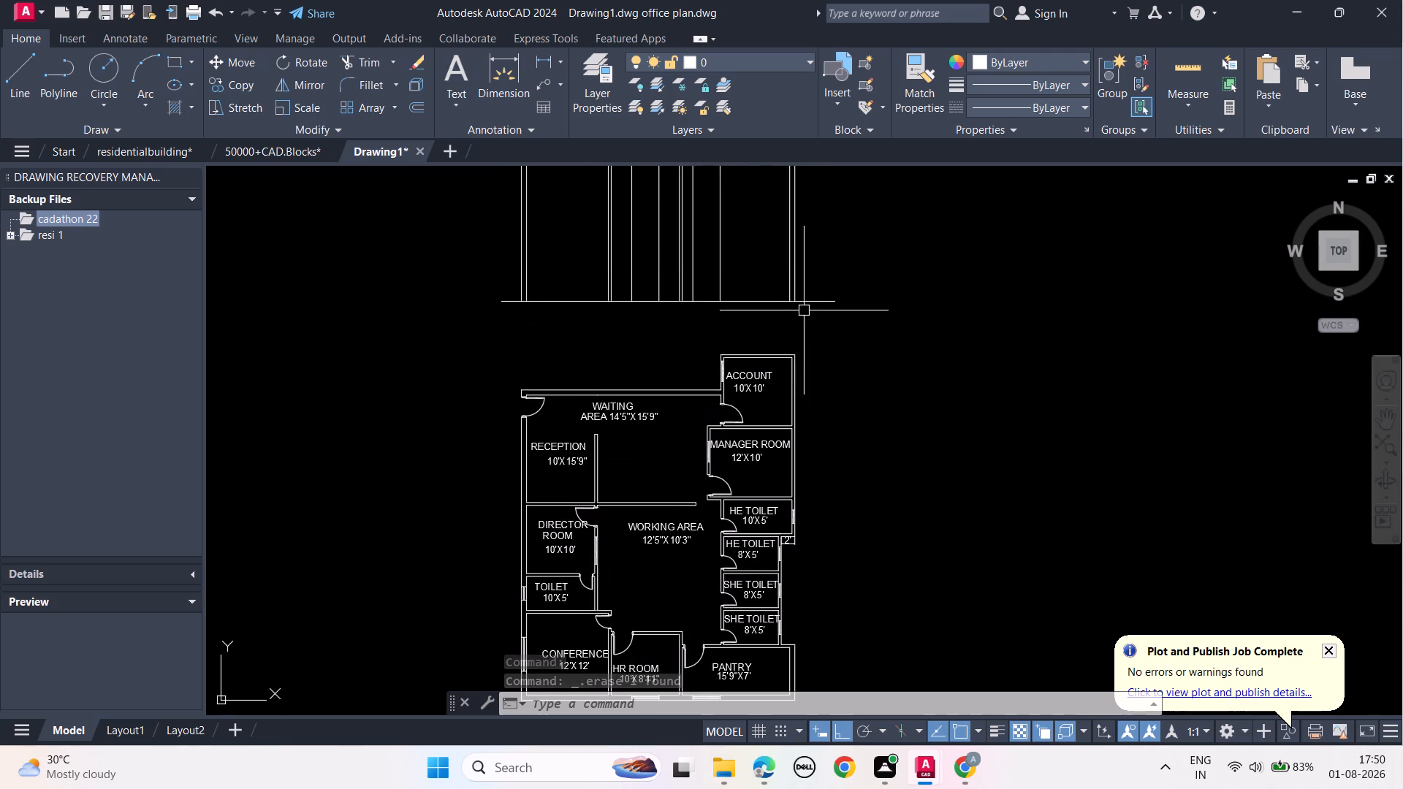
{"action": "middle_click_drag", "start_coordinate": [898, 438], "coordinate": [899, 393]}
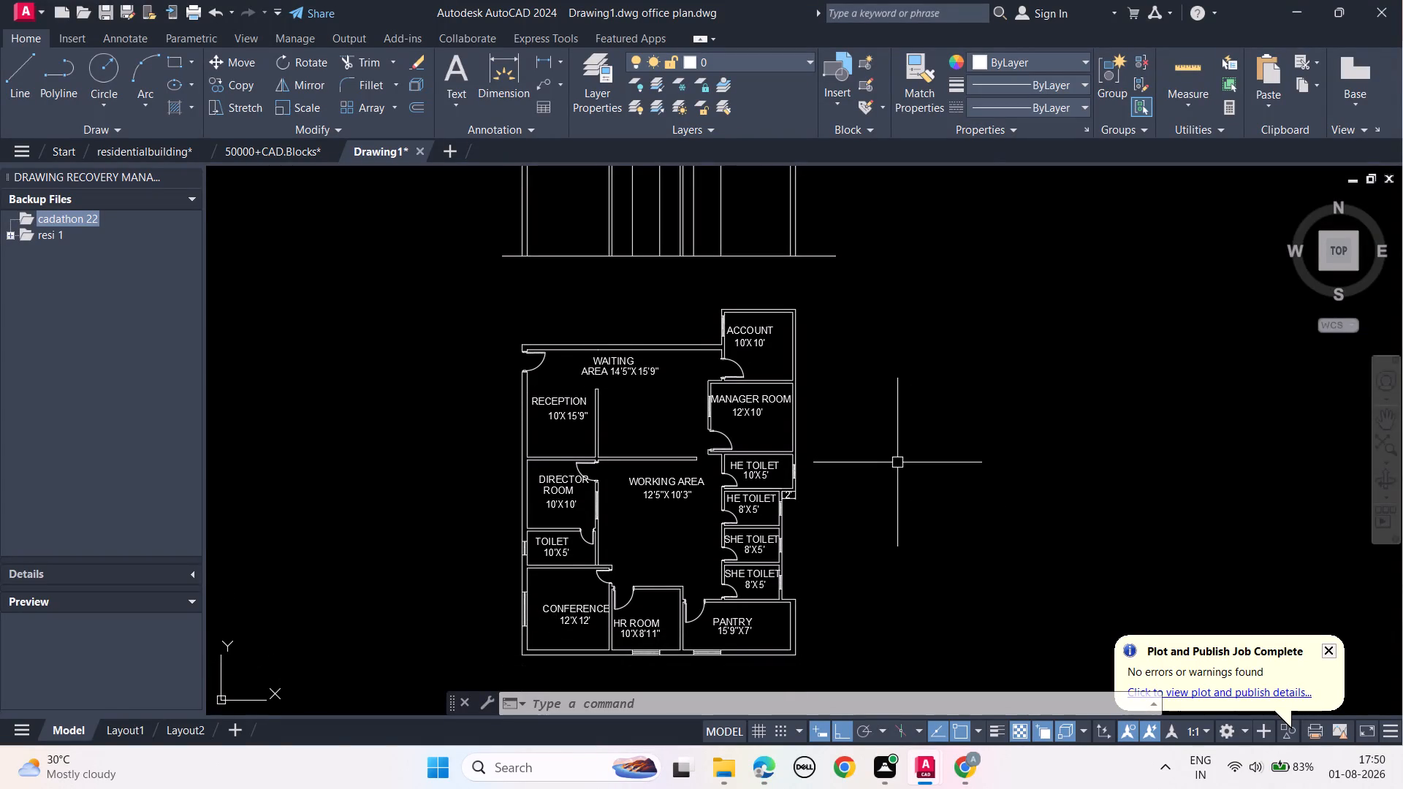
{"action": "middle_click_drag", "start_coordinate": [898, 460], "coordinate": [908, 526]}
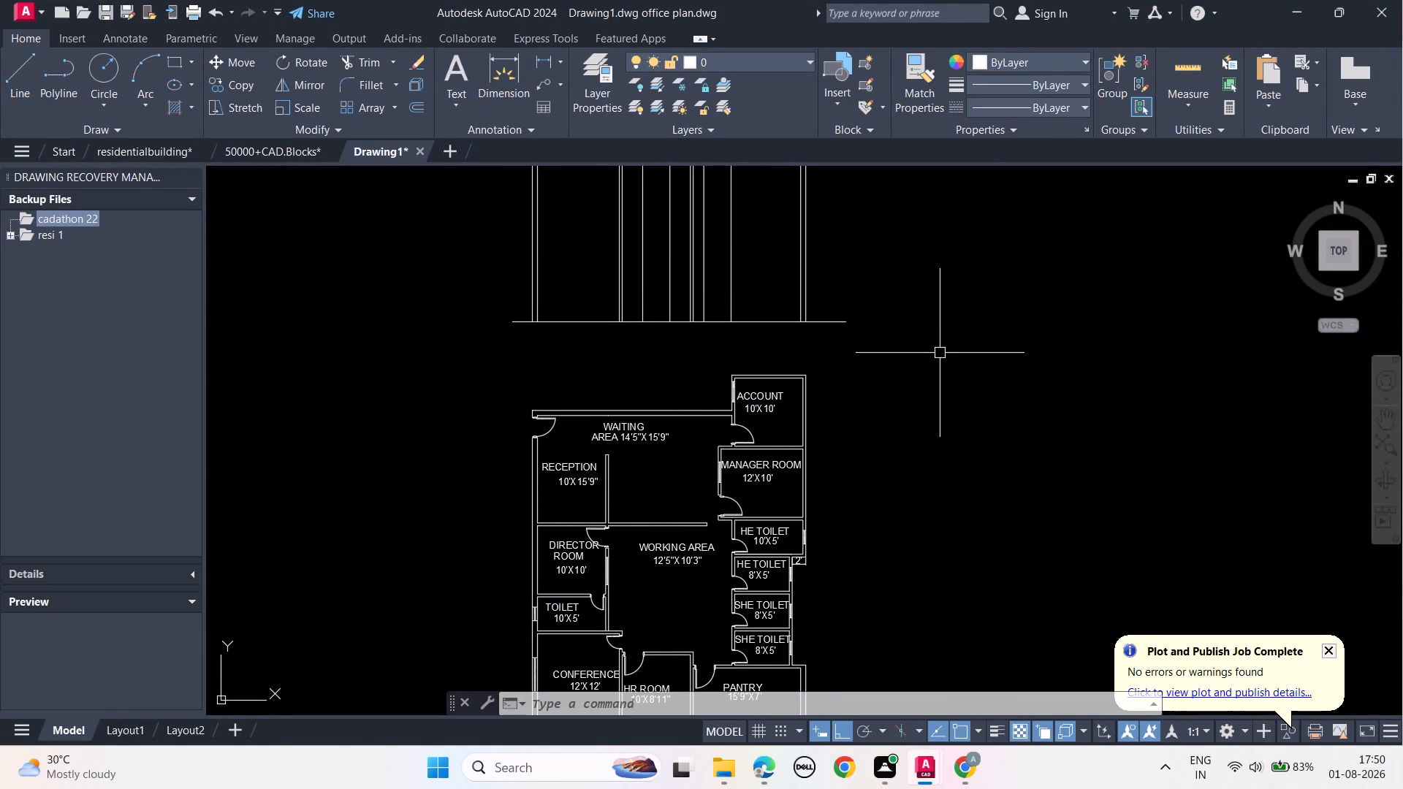
Offset the horizontal base line north of the plan upward by 3'.
{"action": "middle_click_drag", "start_coordinate": [942, 338], "coordinate": [942, 443]}
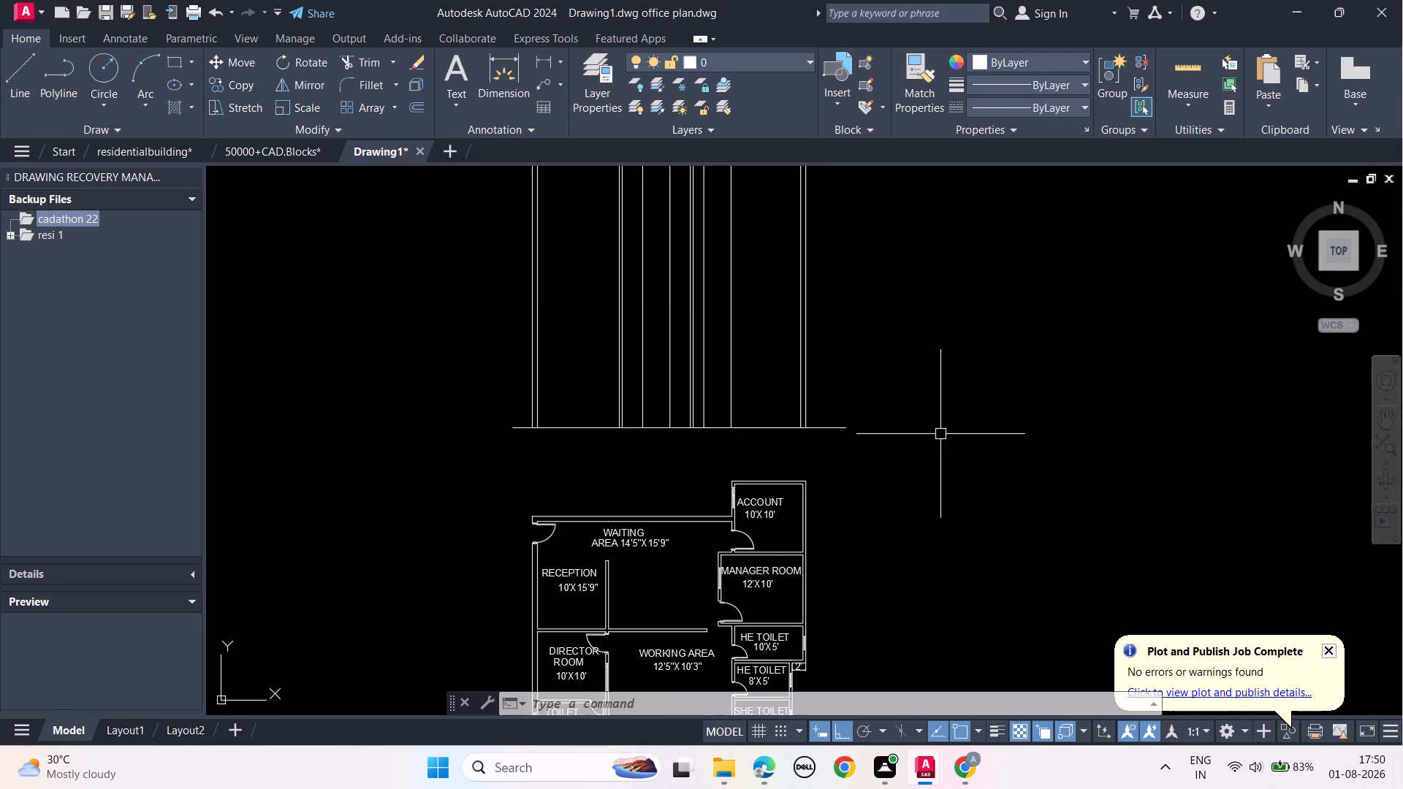
{"action": "left_click", "coordinate": [829, 427]}
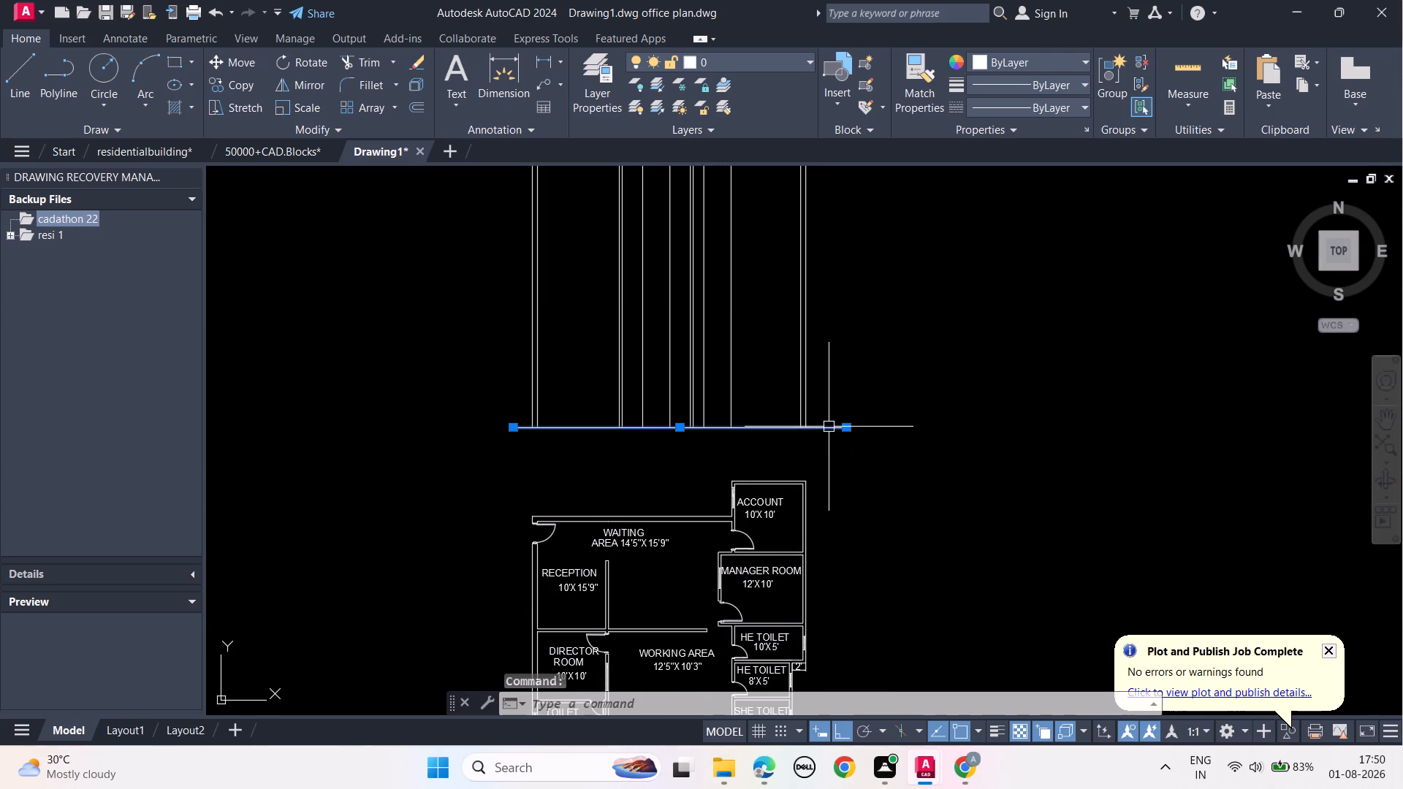
{"action": "type", "text": "OFF"}
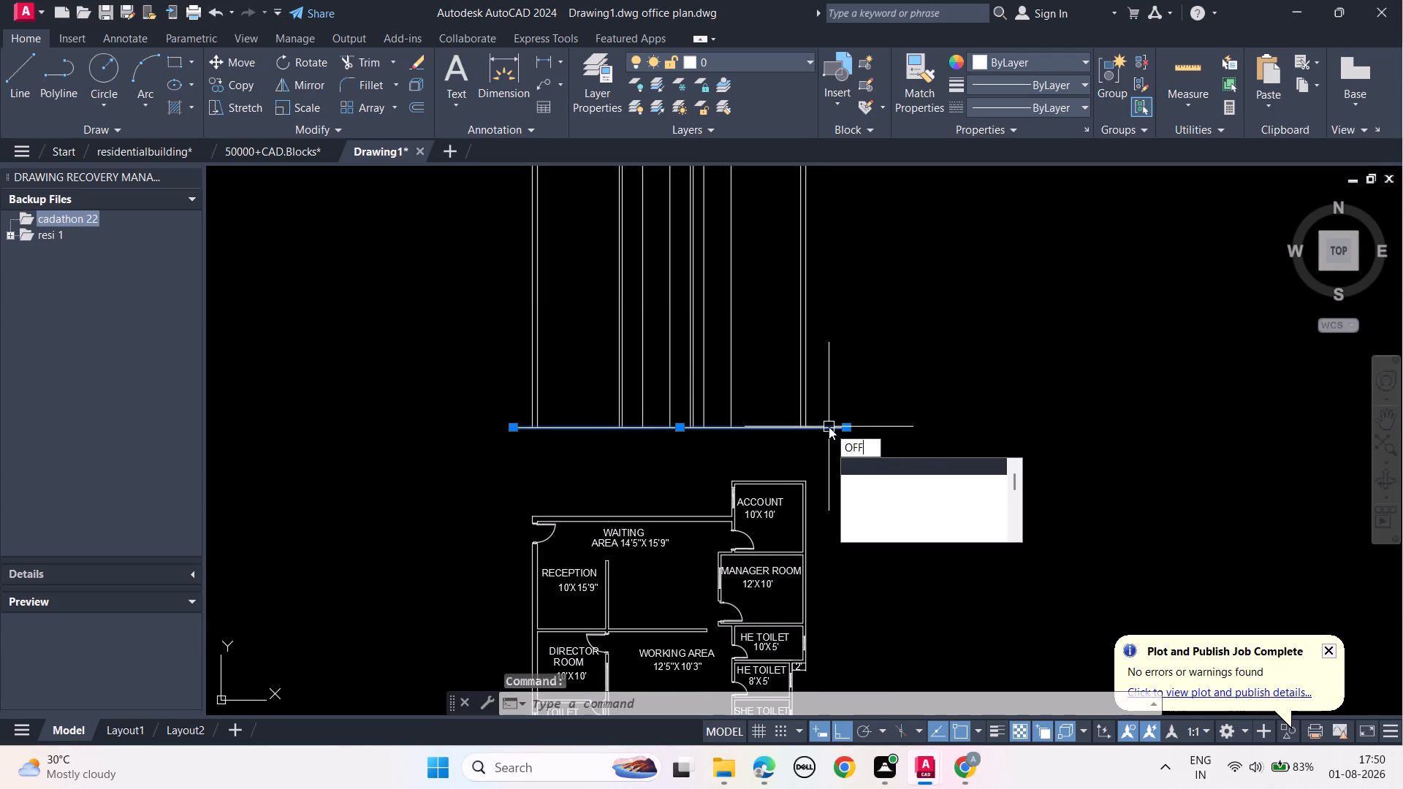
{"action": "left_click", "coordinate": [881, 465]}
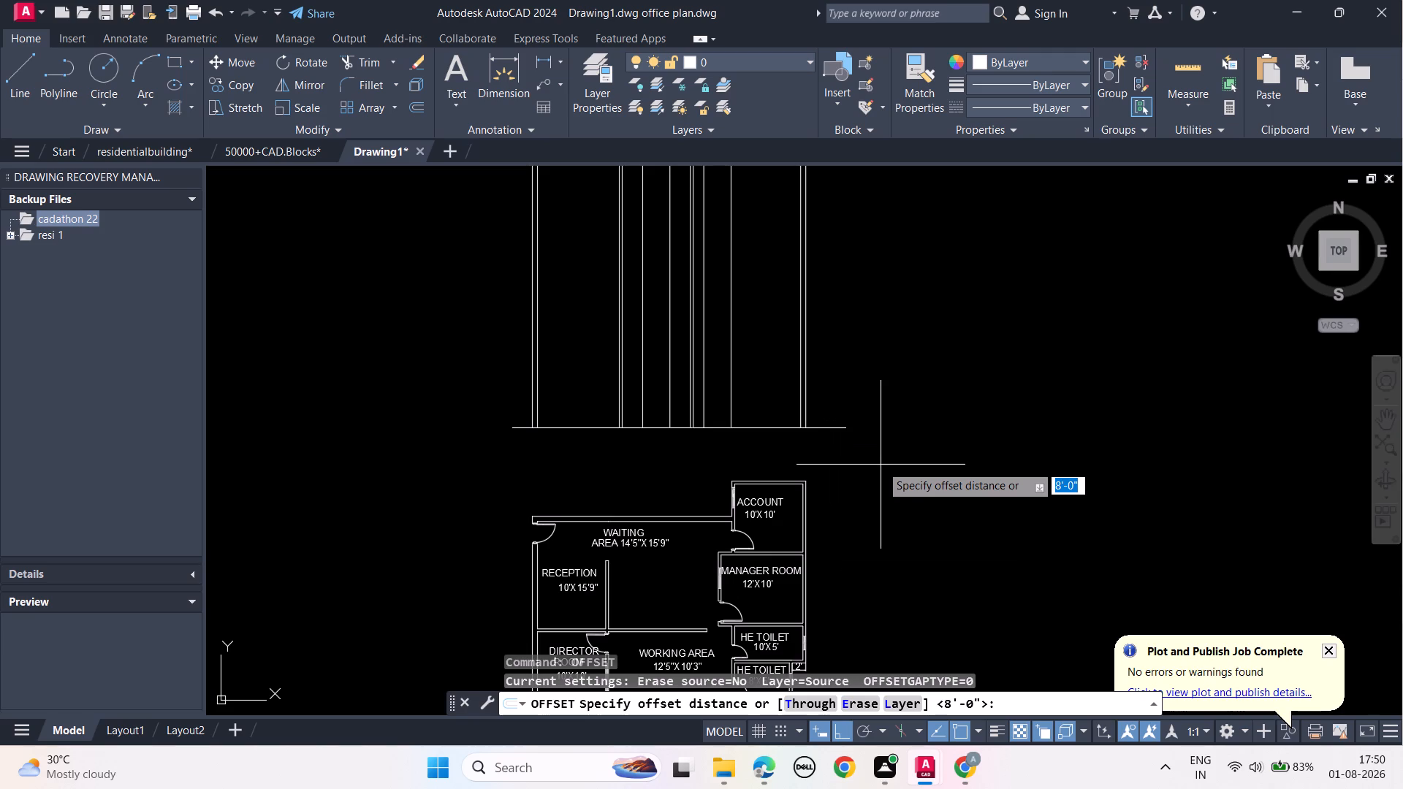
{"action": "type", "text": "2'"}
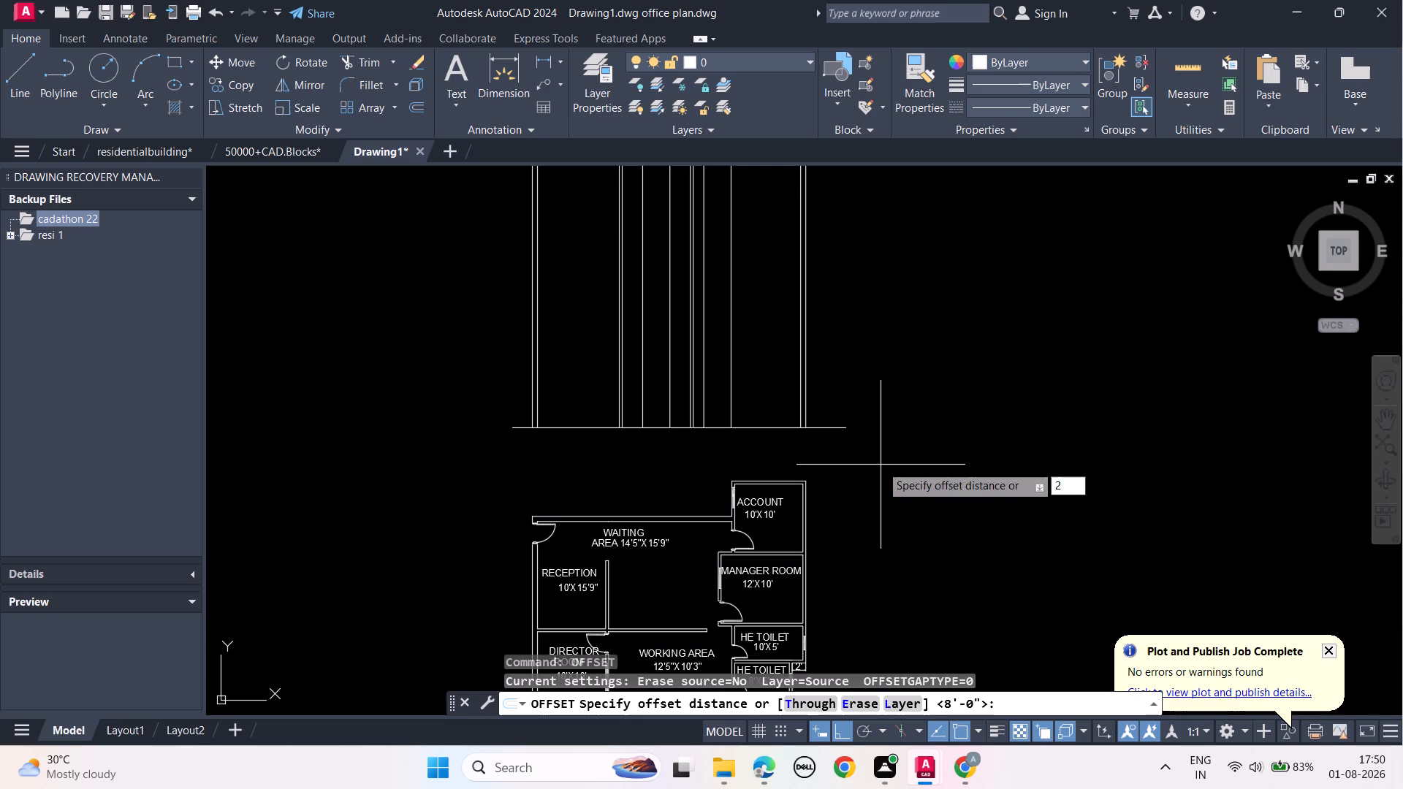
{"action": "key", "text": "Return"}
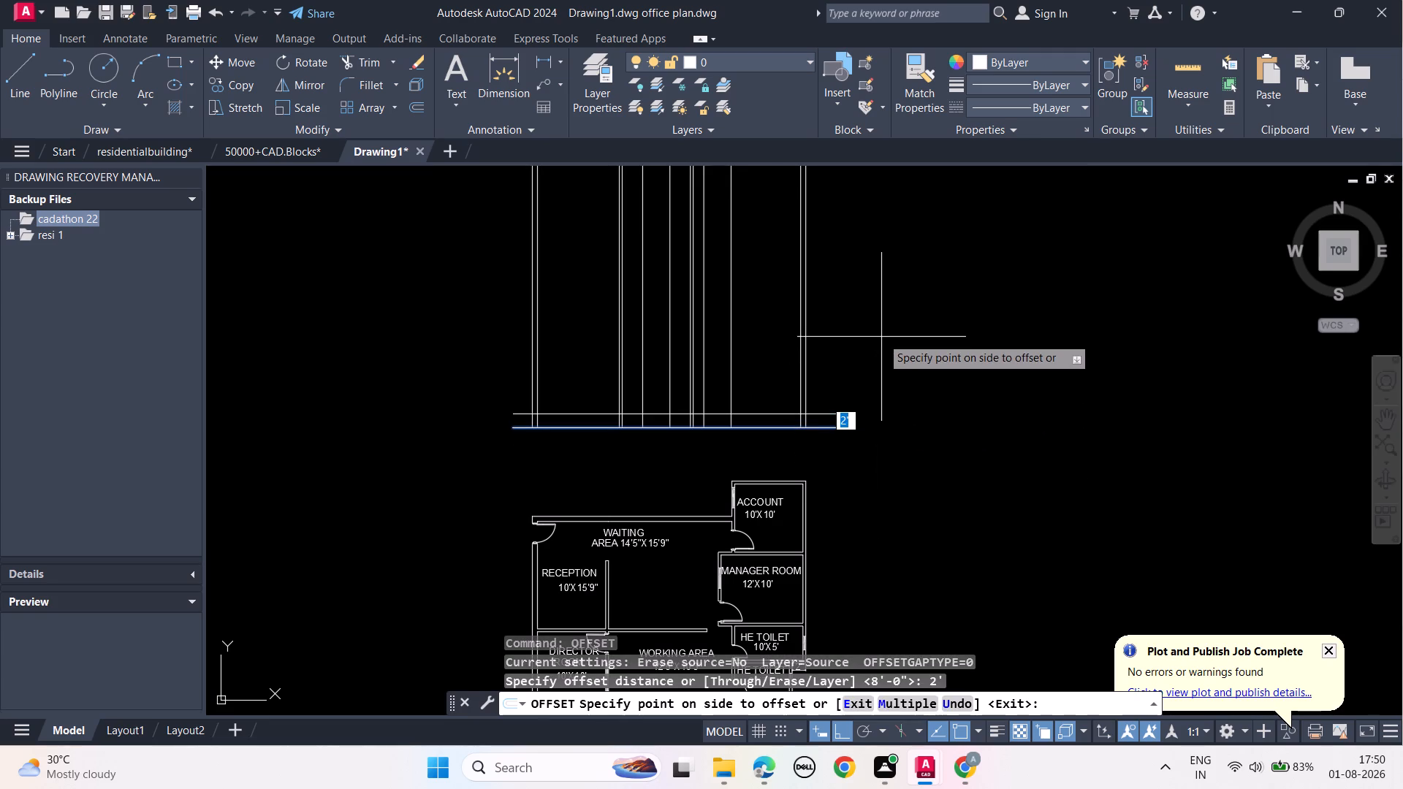
{"action": "key", "text": "3"}
{"action": "key", "text": "apostrophe"}
{"action": "key", "text": "Return"}
{"action": "key", "text": "Escape"}
{"action": "key", "text": "Escape"}
{"action": "key", "text": "Escape"}
{"action": "key", "text": "Escape"}
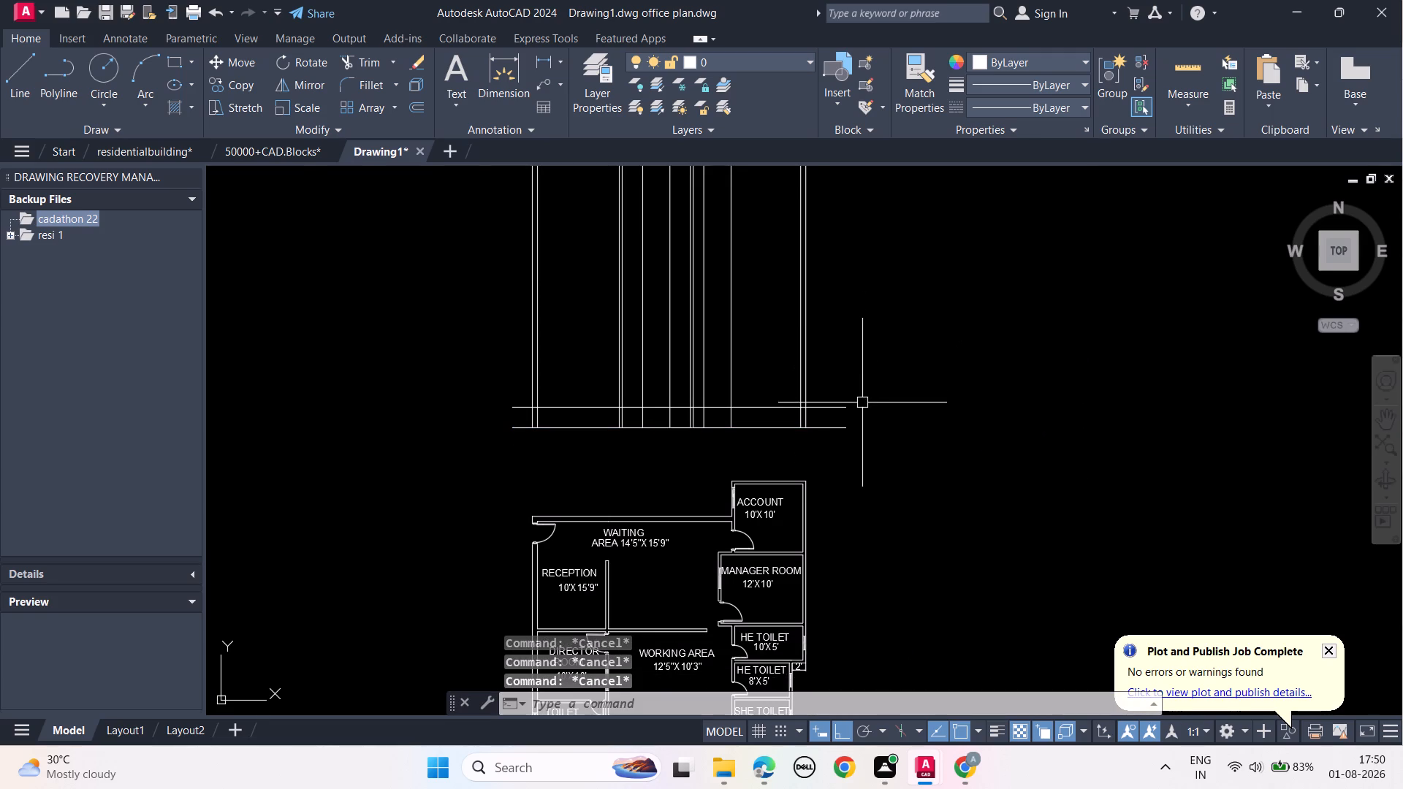
Offset the upper of the two horizontal lines upward by 11'.
{"action": "scroll", "coordinate": [862, 403], "scroll_direction": "up", "scroll_amount": 2}
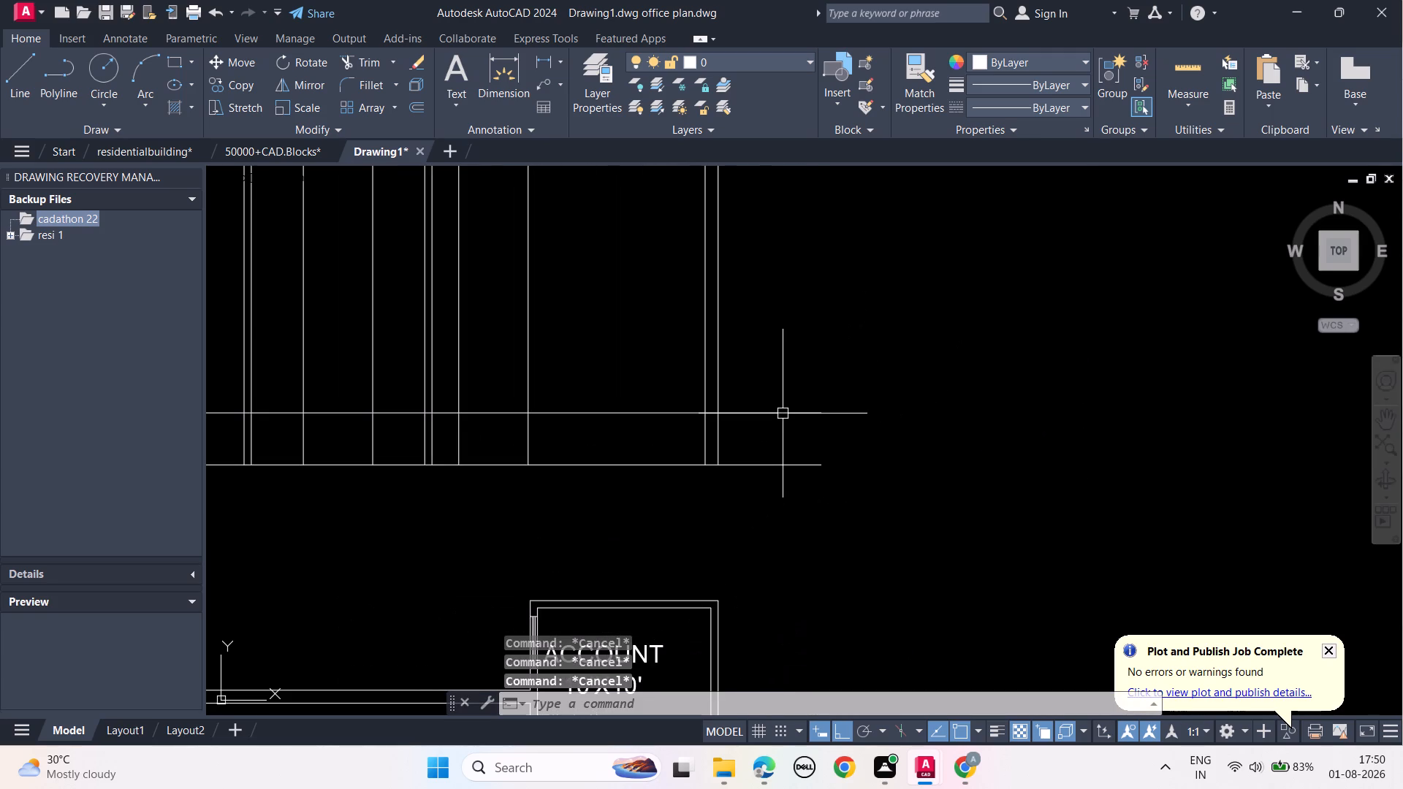
{"action": "left_click", "coordinate": [783, 413]}
{"action": "type", "text": "OFF"}
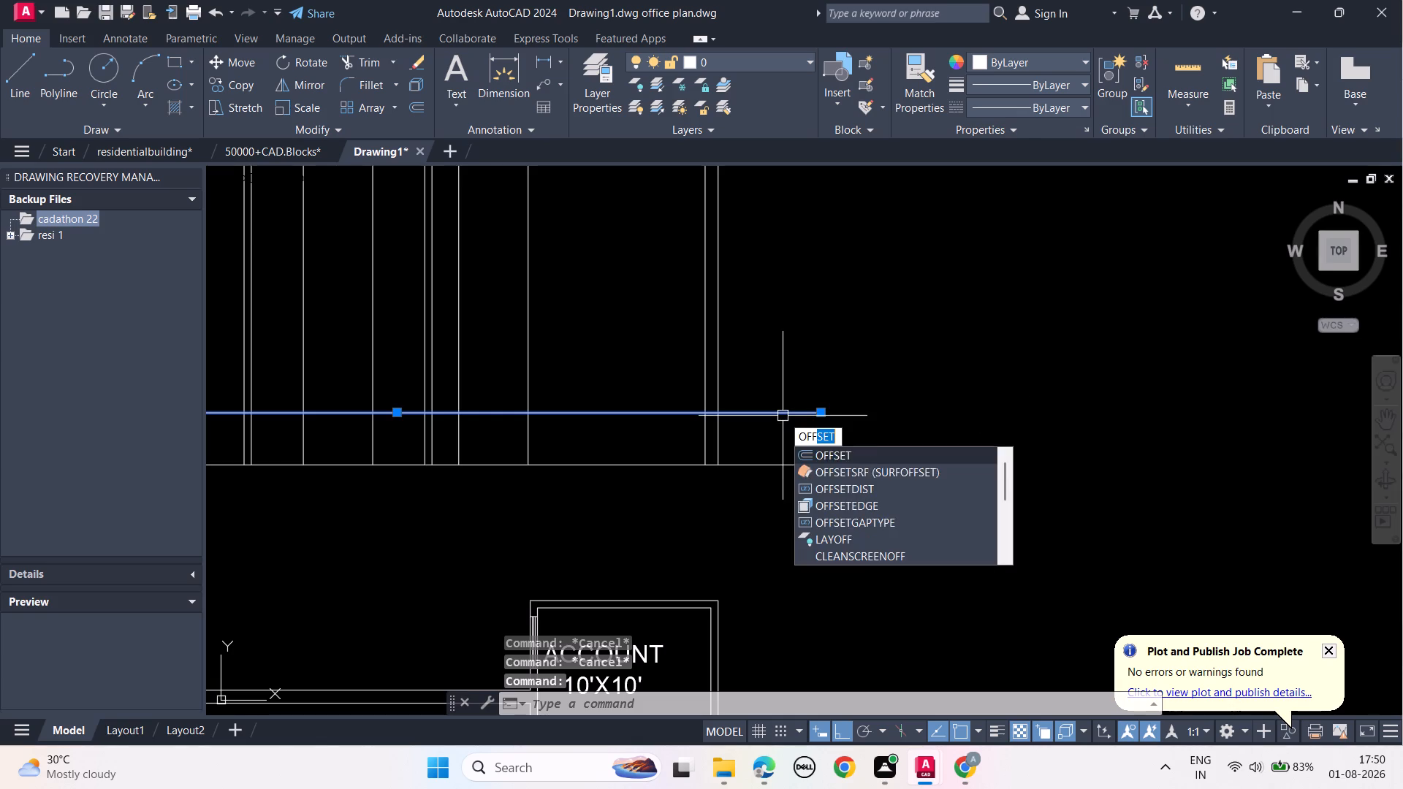
{"action": "left_click", "coordinate": [857, 457]}
{"action": "type", "text": "11'"}
{"action": "key", "text": "Return"}
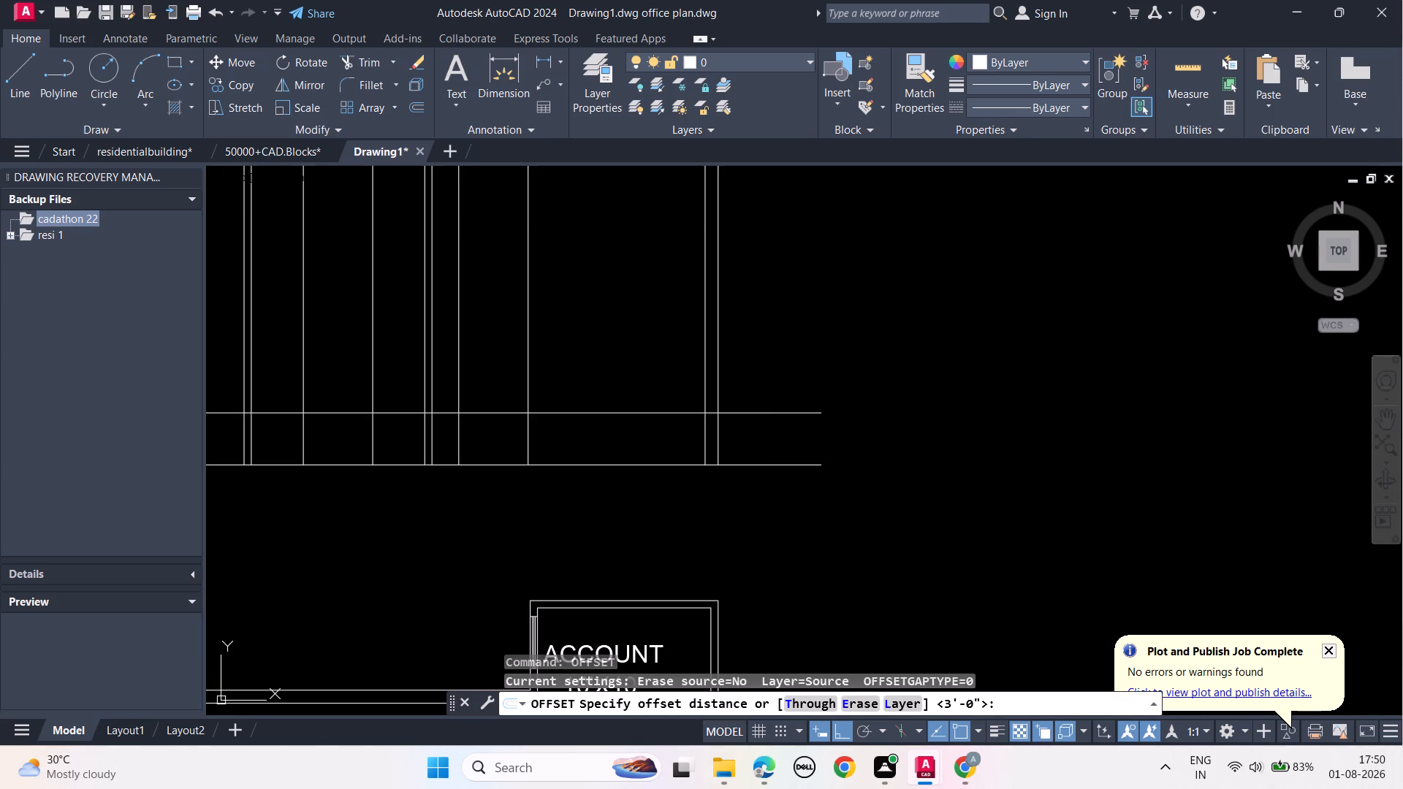
{"action": "left_click", "coordinate": [862, 283]}
{"action": "scroll", "coordinate": [860, 283], "scroll_direction": "down", "scroll_amount": 2}
{"action": "middle_click_drag", "start_coordinate": [896, 309], "coordinate": [895, 386]}
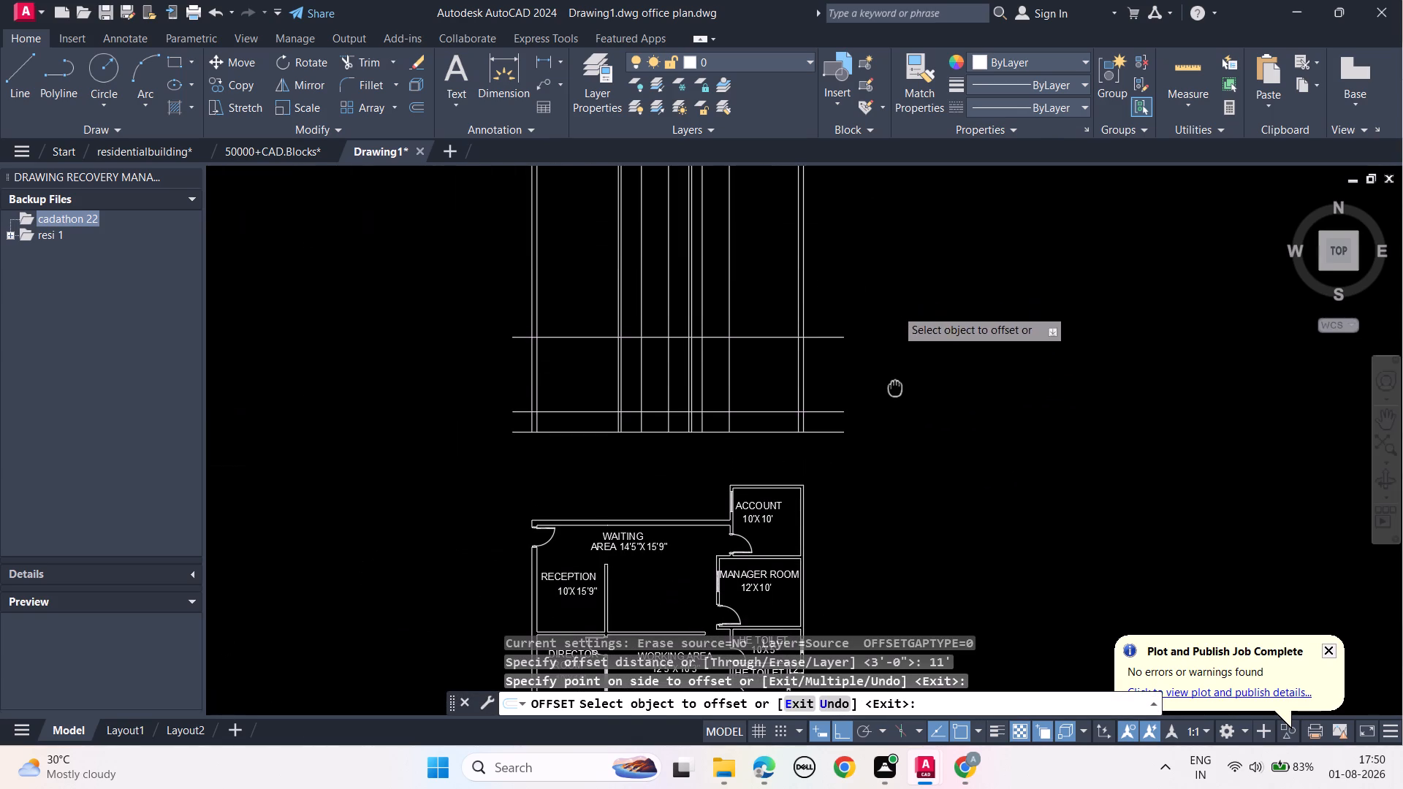
{"action": "left_click", "coordinate": [830, 332]}
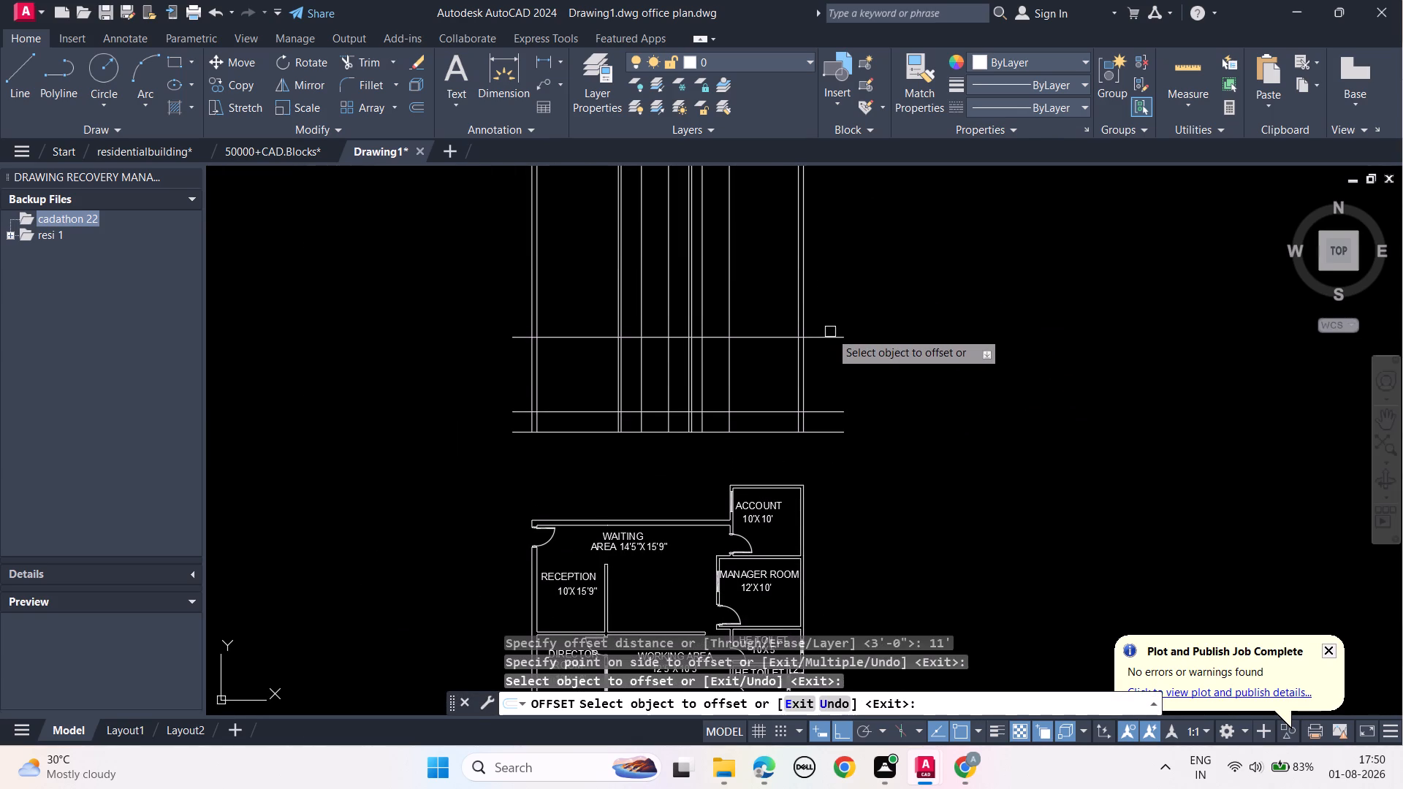
{"action": "key", "text": "Escape"}
{"action": "key", "text": "Escape"}
Offset the topmost horizontal line upward by 6" for the slab thickness.
{"action": "left_click", "coordinate": [829, 337]}
{"action": "type", "text": "OF"}
{"action": "left_click", "coordinate": [878, 373]}
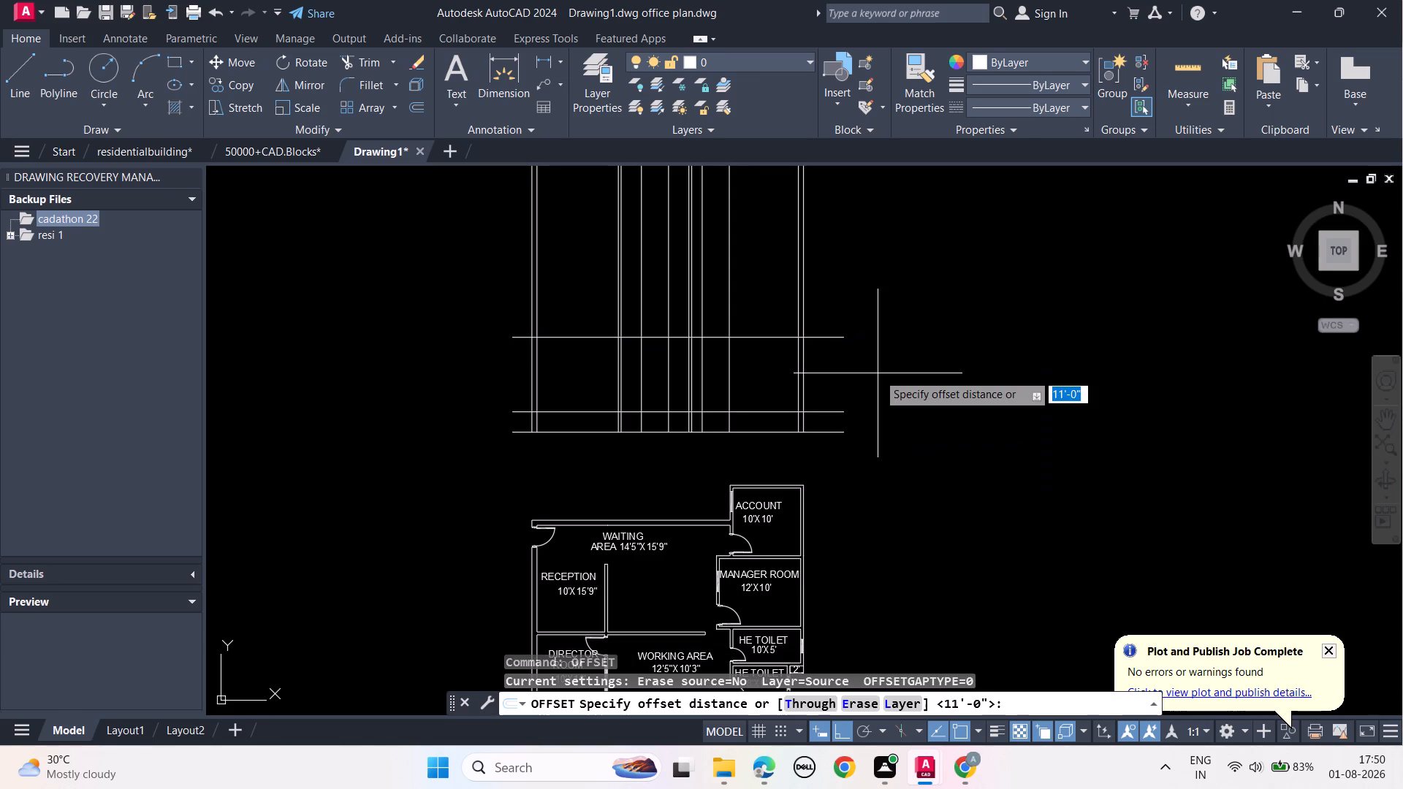
{"action": "type", "text": "6\""}
{"action": "key", "text": "Return"}
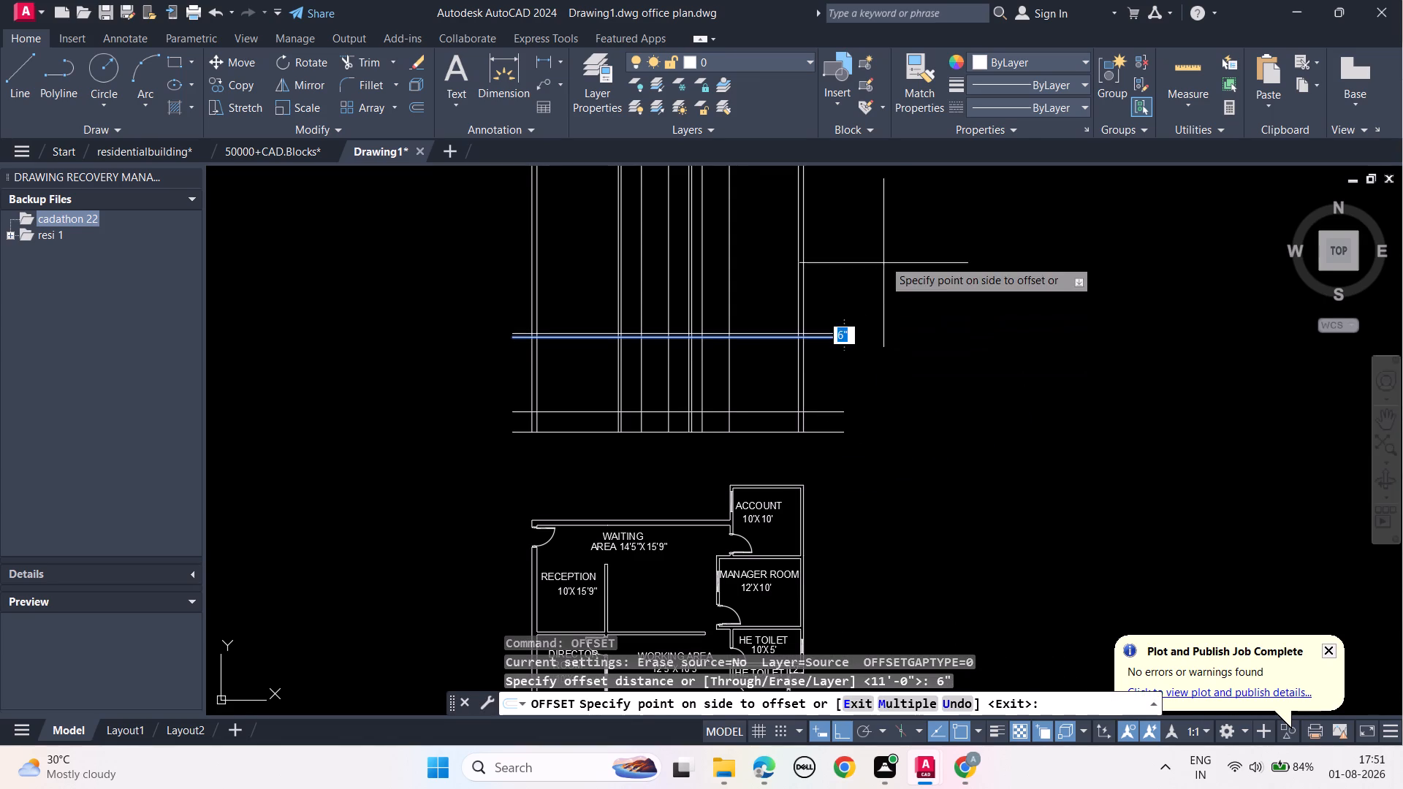
{"action": "left_click", "coordinate": [884, 282]}
{"action": "key", "text": "Escape"}
{"action": "key", "text": "Escape"}
{"action": "key", "text": "Escape"}
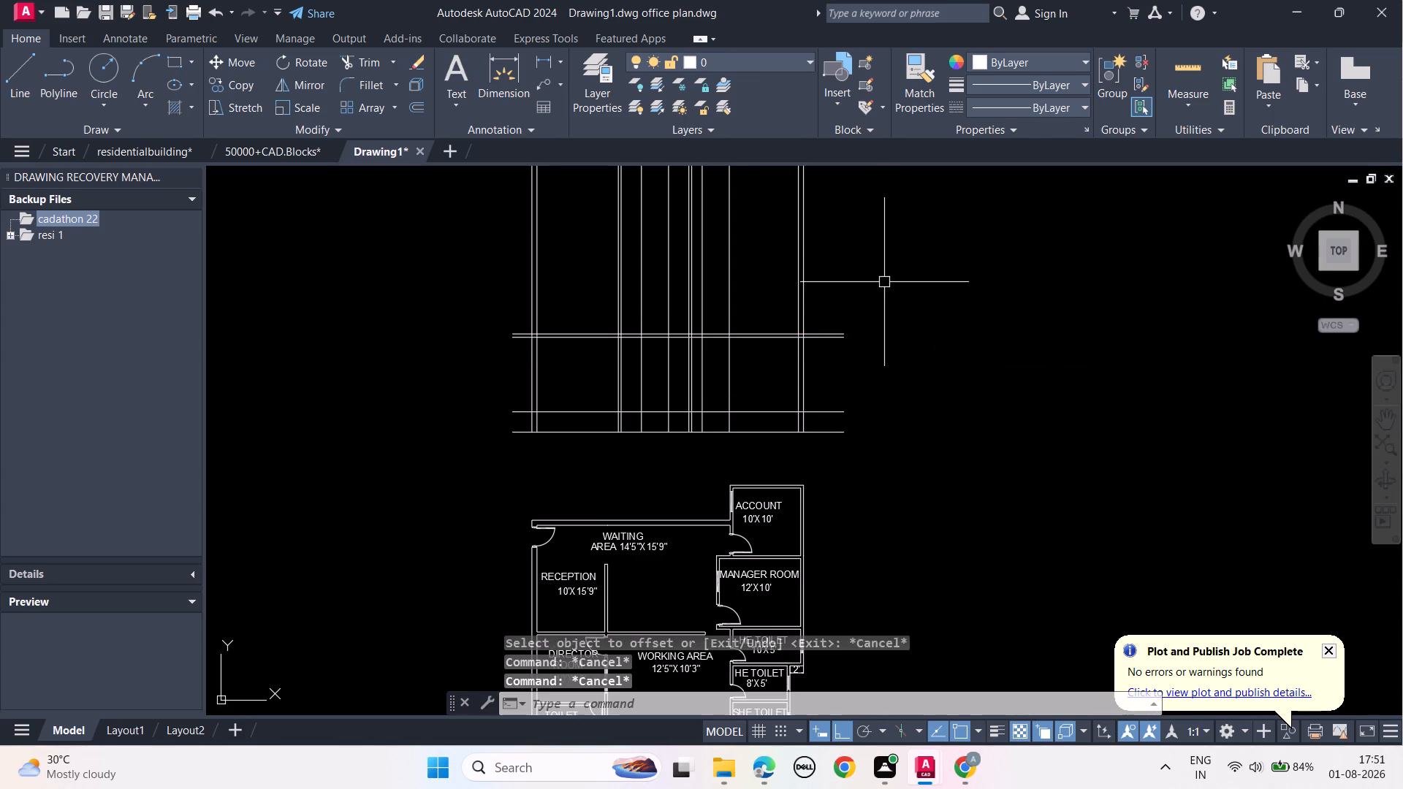
{"action": "key", "text": "Escape"}
Offset the upper line of the 6" pair upward by 3'.
{"action": "middle_click_drag", "start_coordinate": [884, 282], "coordinate": [845, 422]}
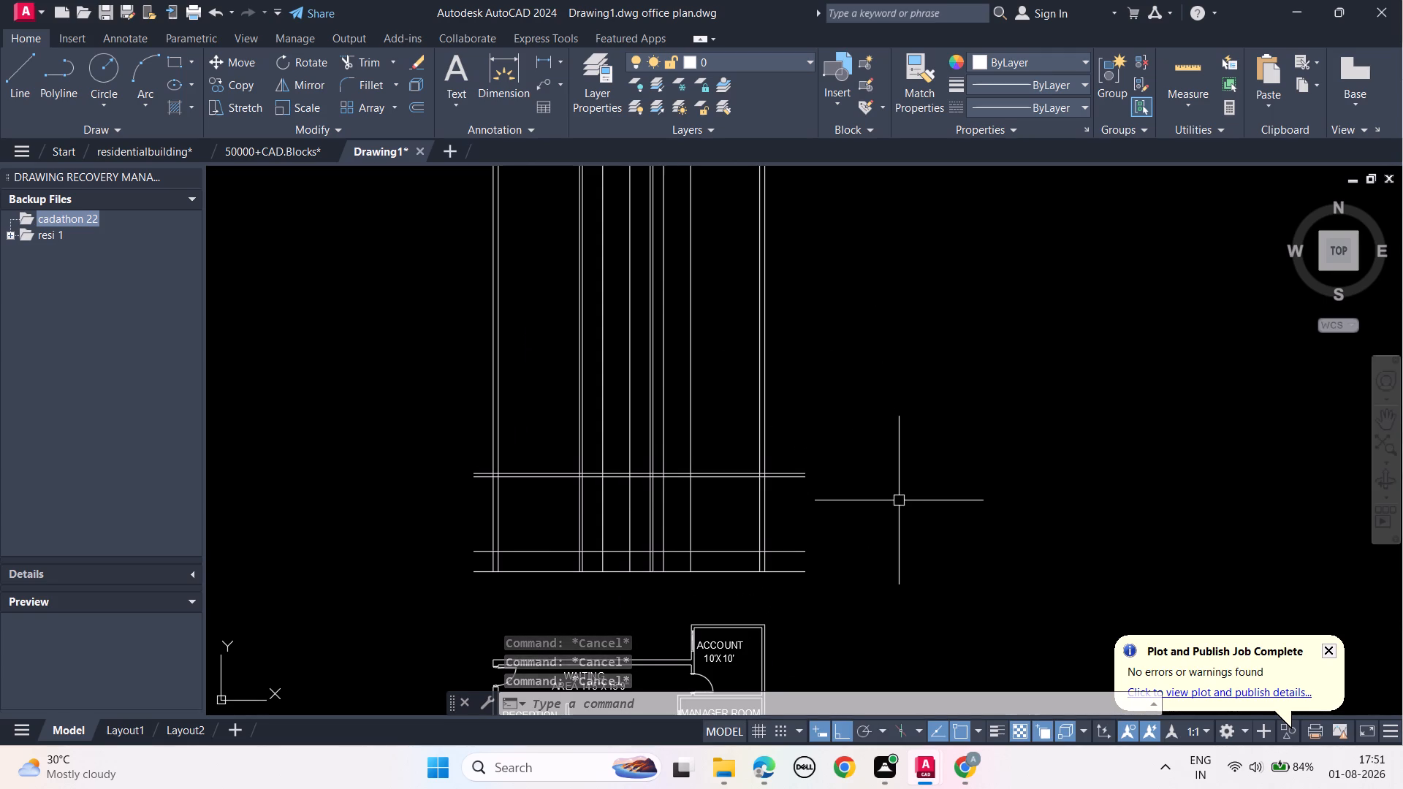
{"action": "scroll", "coordinate": [902, 501], "scroll_direction": "up", "scroll_amount": 2}
{"action": "middle_click_drag", "start_coordinate": [772, 480], "coordinate": [995, 460]}
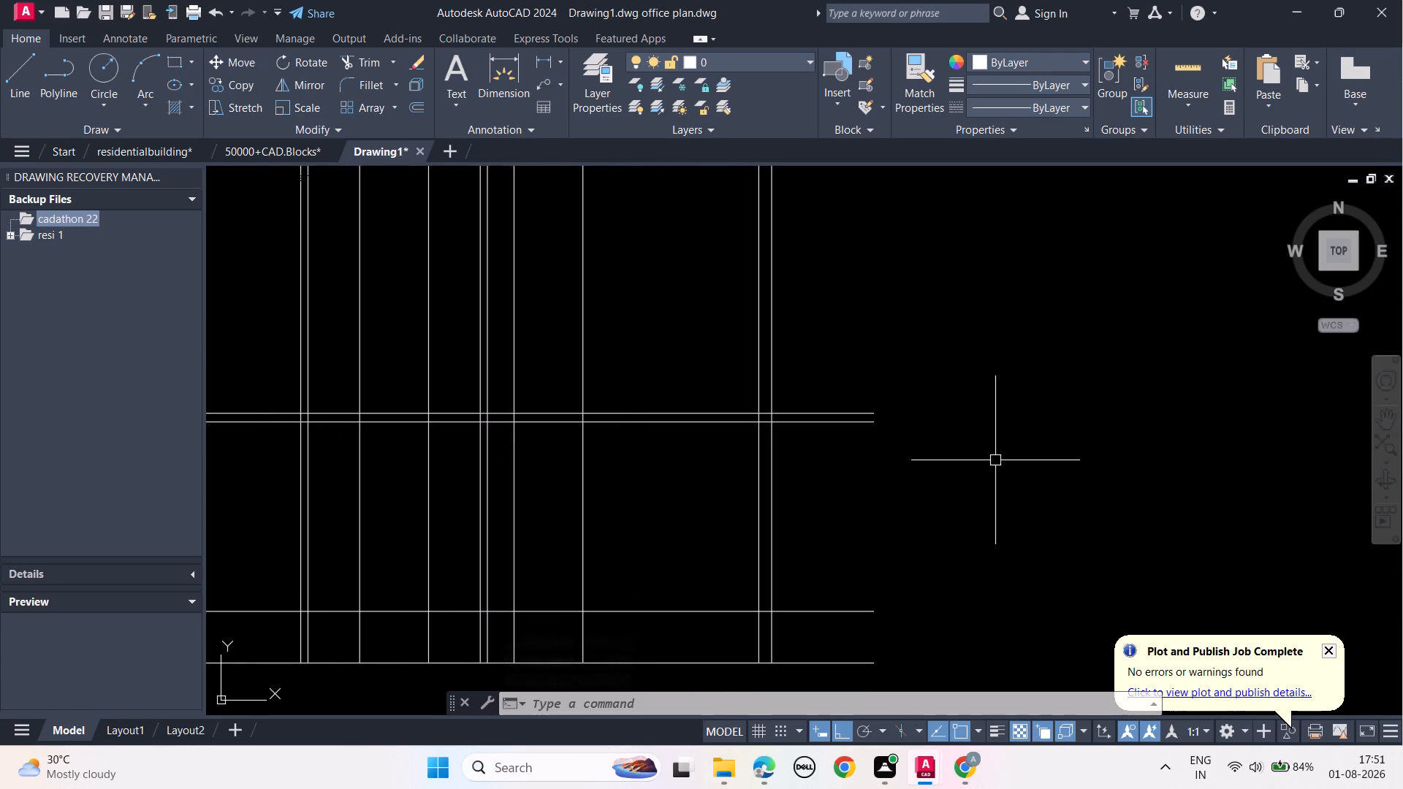
{"action": "scroll", "coordinate": [895, 461], "scroll_direction": "up", "scroll_amount": 2}
{"action": "middle_click_drag", "start_coordinate": [860, 444], "coordinate": [902, 460]}
{"action": "left_click", "coordinate": [749, 354]}
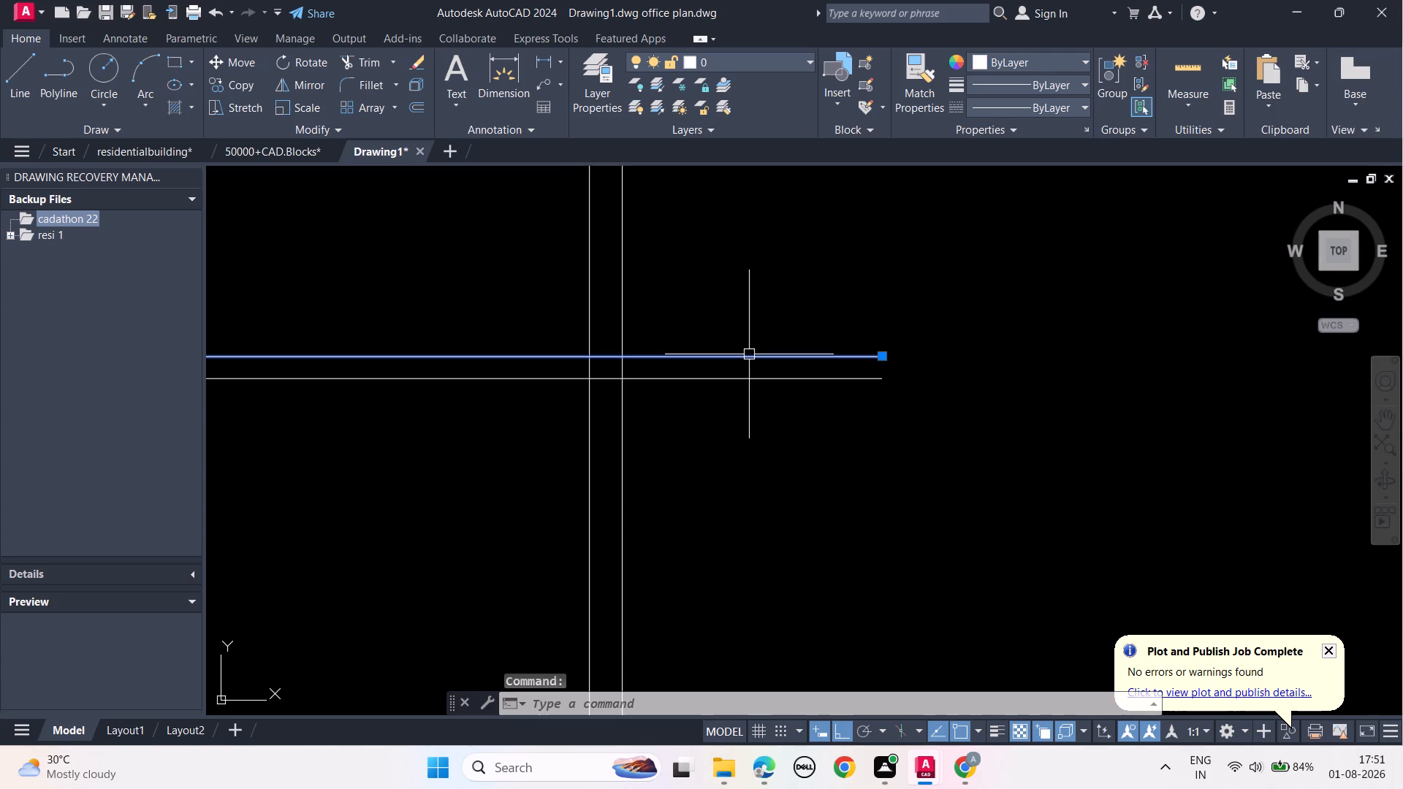
{"action": "type", "text": "OFF"}
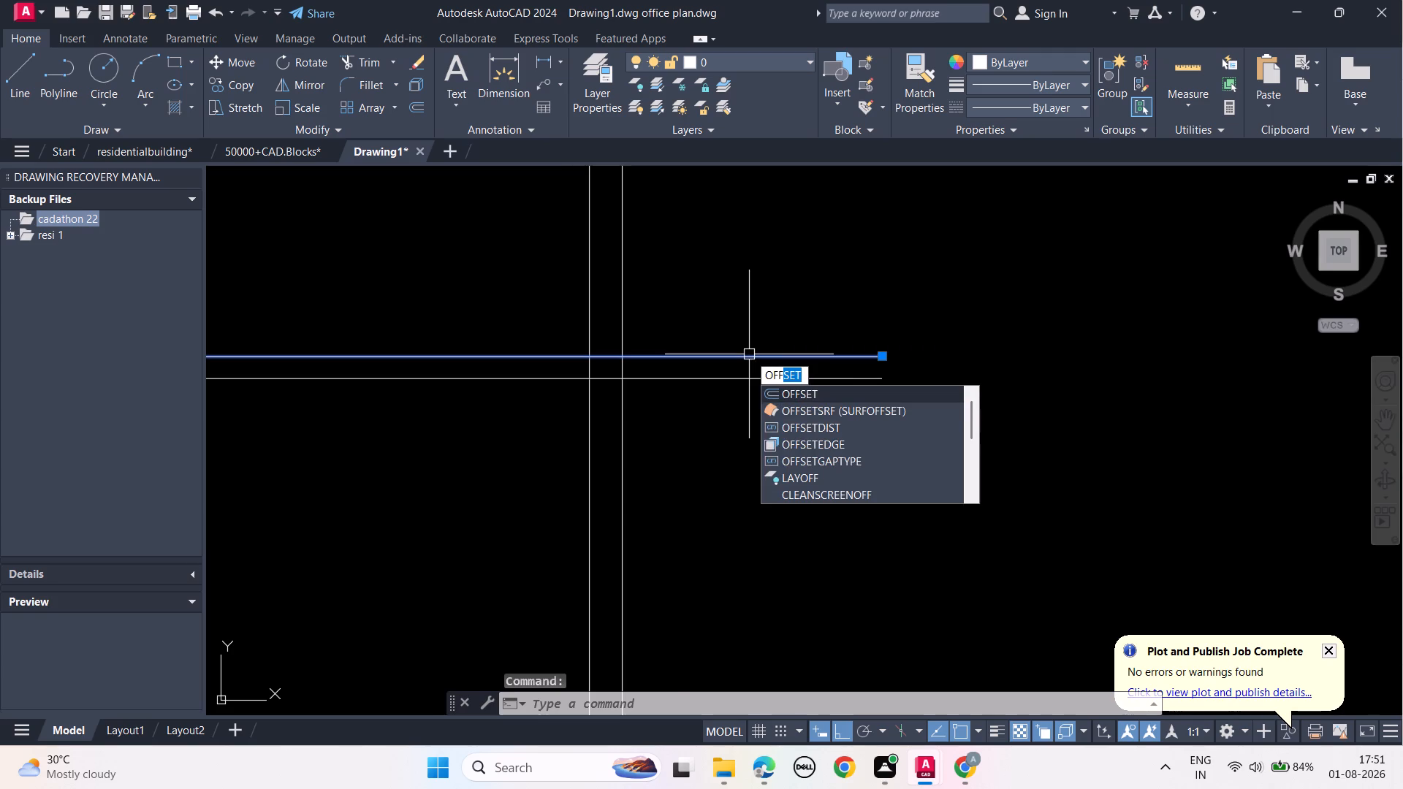
{"action": "left_click", "coordinate": [788, 389]}
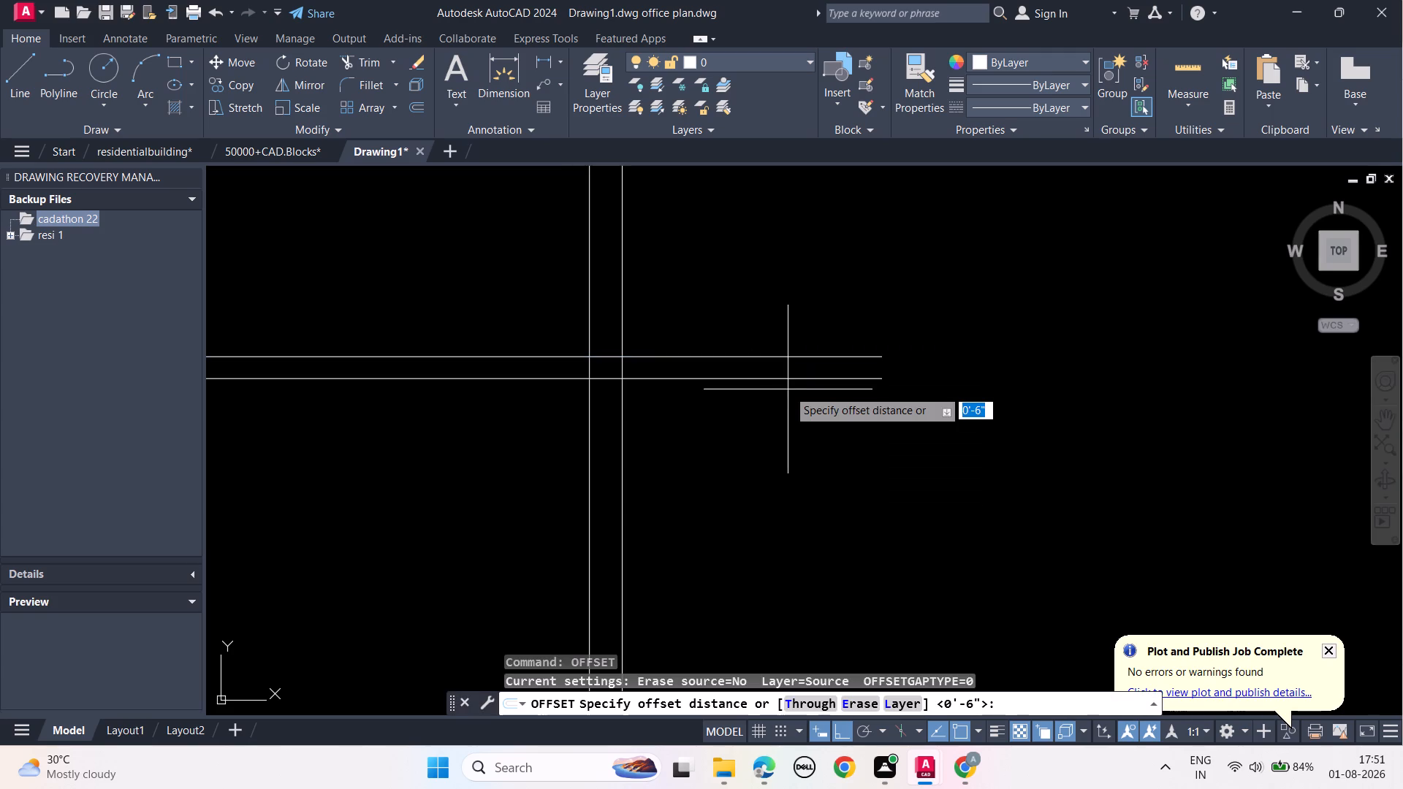
{"action": "type", "text": "3'"}
{"action": "key", "text": "Return"}
{"action": "left_click", "coordinate": [794, 254]}
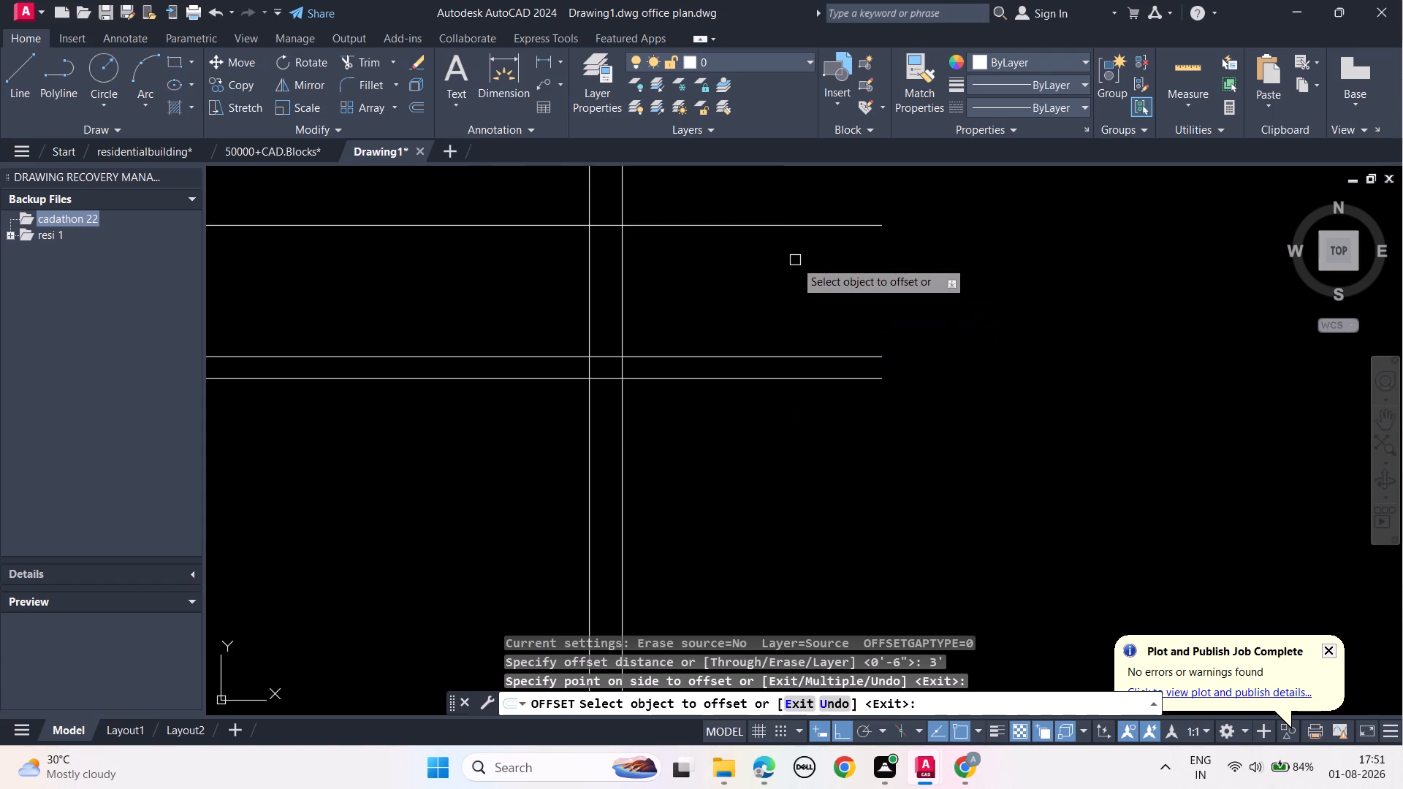
{"action": "key", "text": "Escape"}
{"action": "key", "text": "Escape"}
{"action": "key", "text": "Escape"}
{"action": "key", "text": "Escape"}
Trim away the vertical construction lines above the topmost horizontal line and end the Trim command.
{"action": "scroll", "coordinate": [795, 261], "scroll_direction": "down", "scroll_amount": 3}
{"action": "middle_click_drag", "start_coordinate": [821, 434], "coordinate": [837, 527]}
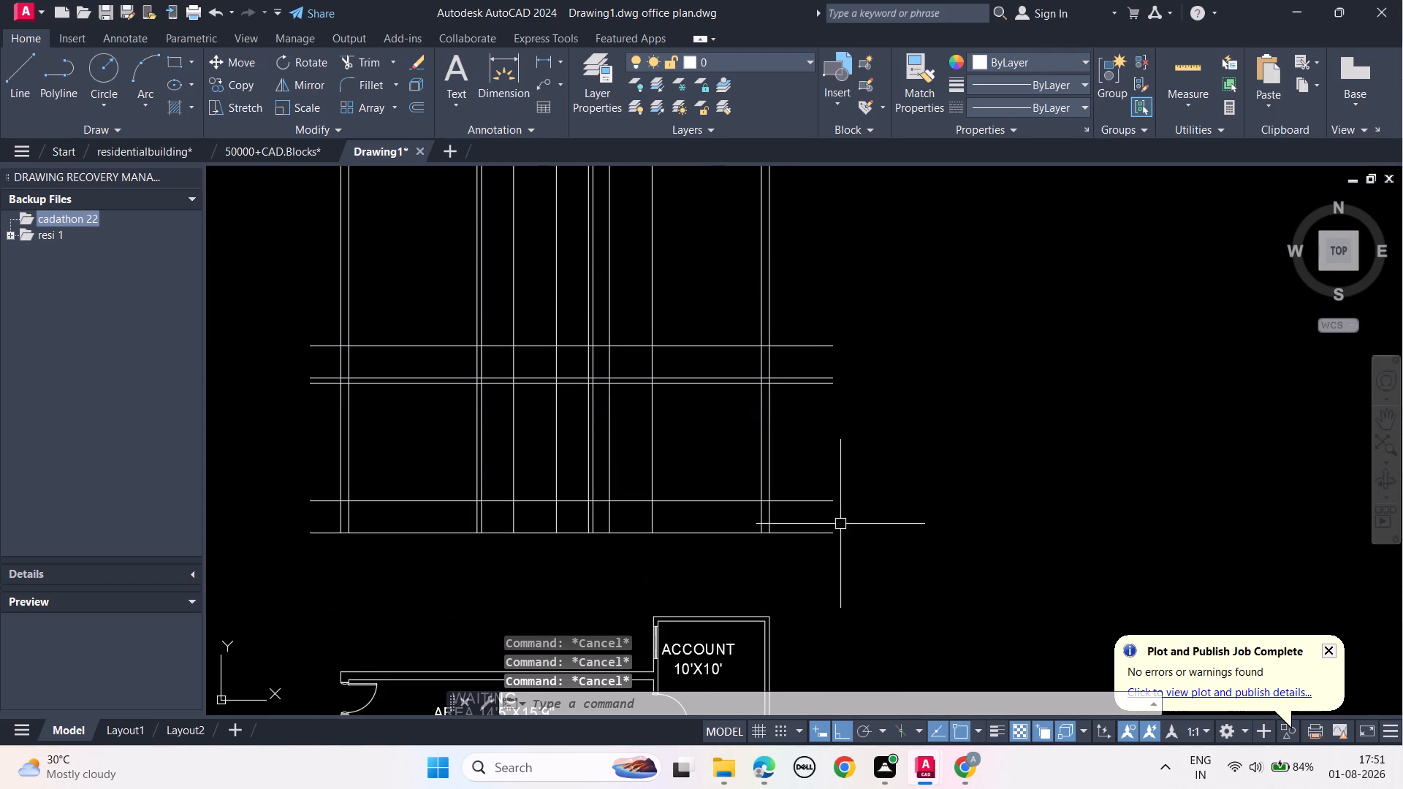
{"action": "middle_click_drag", "start_coordinate": [878, 375], "coordinate": [878, 470]}
{"action": "type", "text": "TR"}
{"action": "key", "text": "space"}
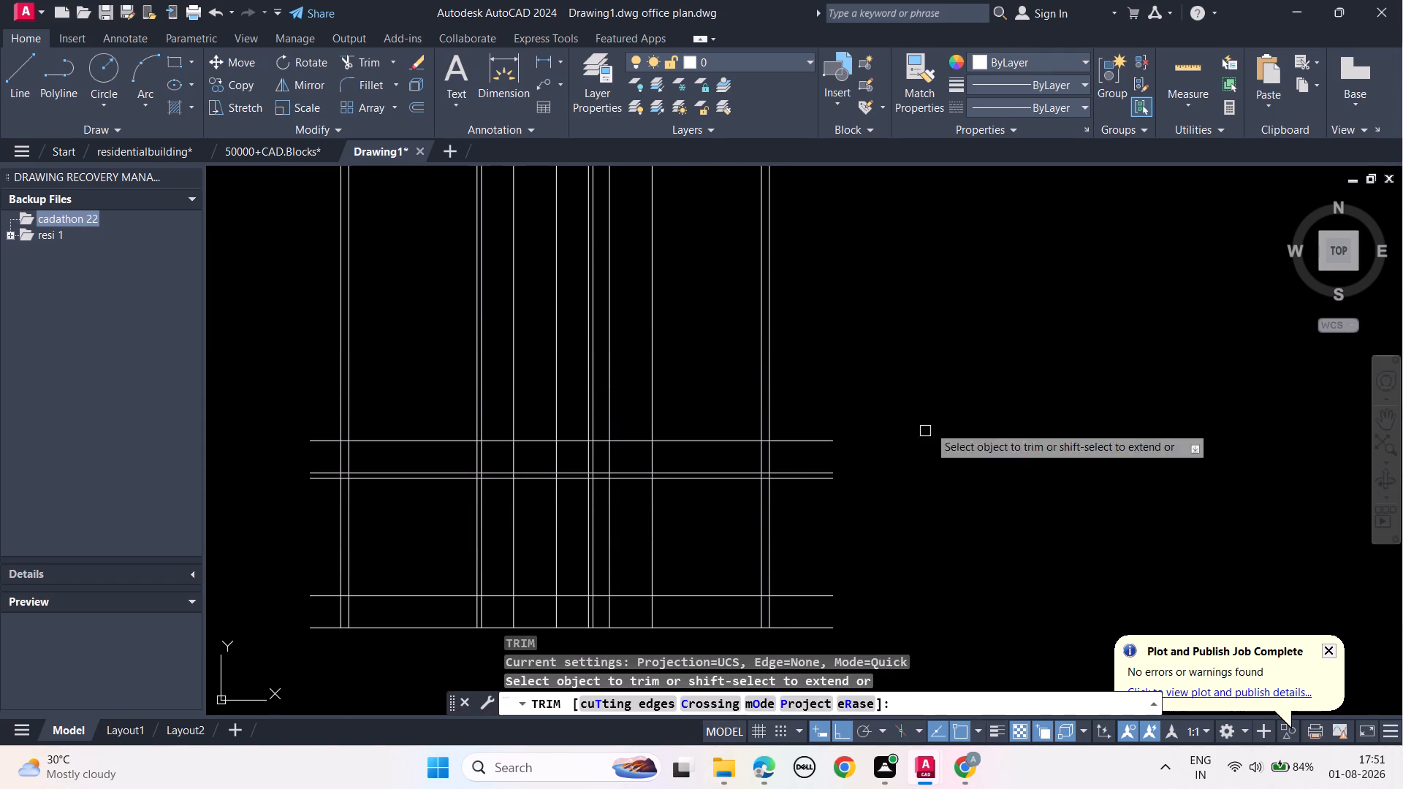
{"action": "left_click_drag", "start_coordinate": [935, 362], "coordinate": [310, 332]}
{"action": "key", "text": "Escape"}
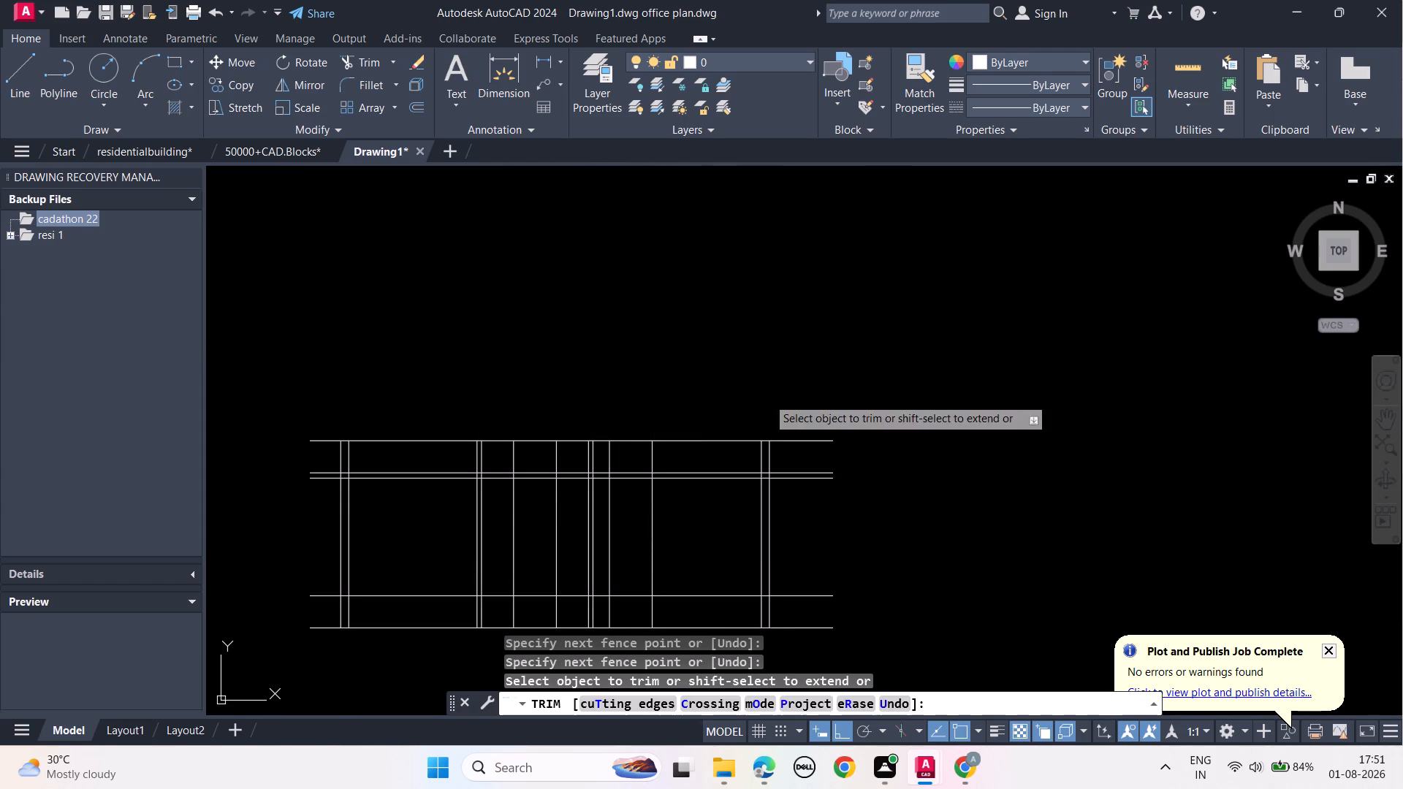
{"action": "key", "text": "Escape"}
{"action": "key", "text": "Escape"}
{"action": "key", "text": "Escape"}
{"action": "scroll", "coordinate": [769, 394], "scroll_direction": "down", "scroll_amount": 1}
{"action": "middle_click_drag", "start_coordinate": [768, 378], "coordinate": [769, 339]}
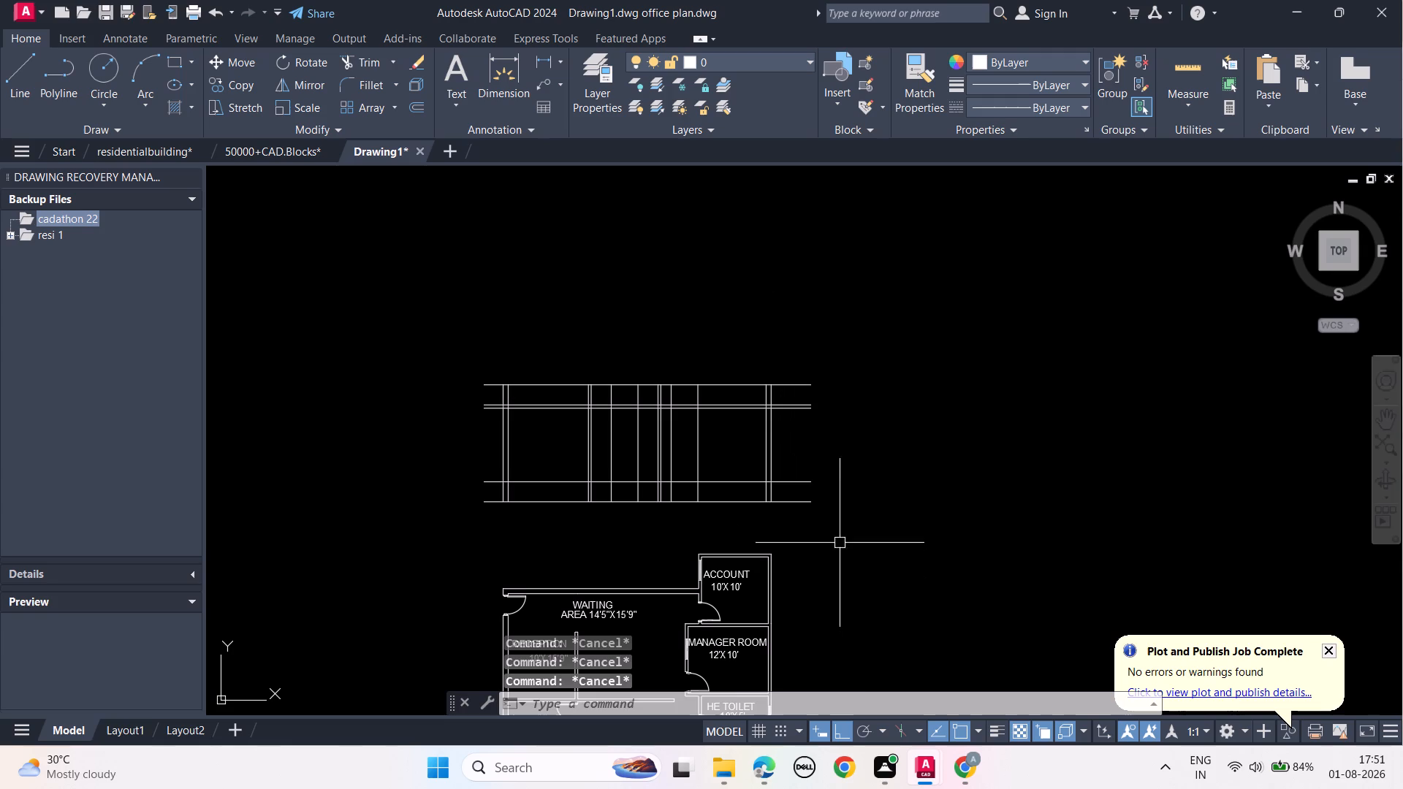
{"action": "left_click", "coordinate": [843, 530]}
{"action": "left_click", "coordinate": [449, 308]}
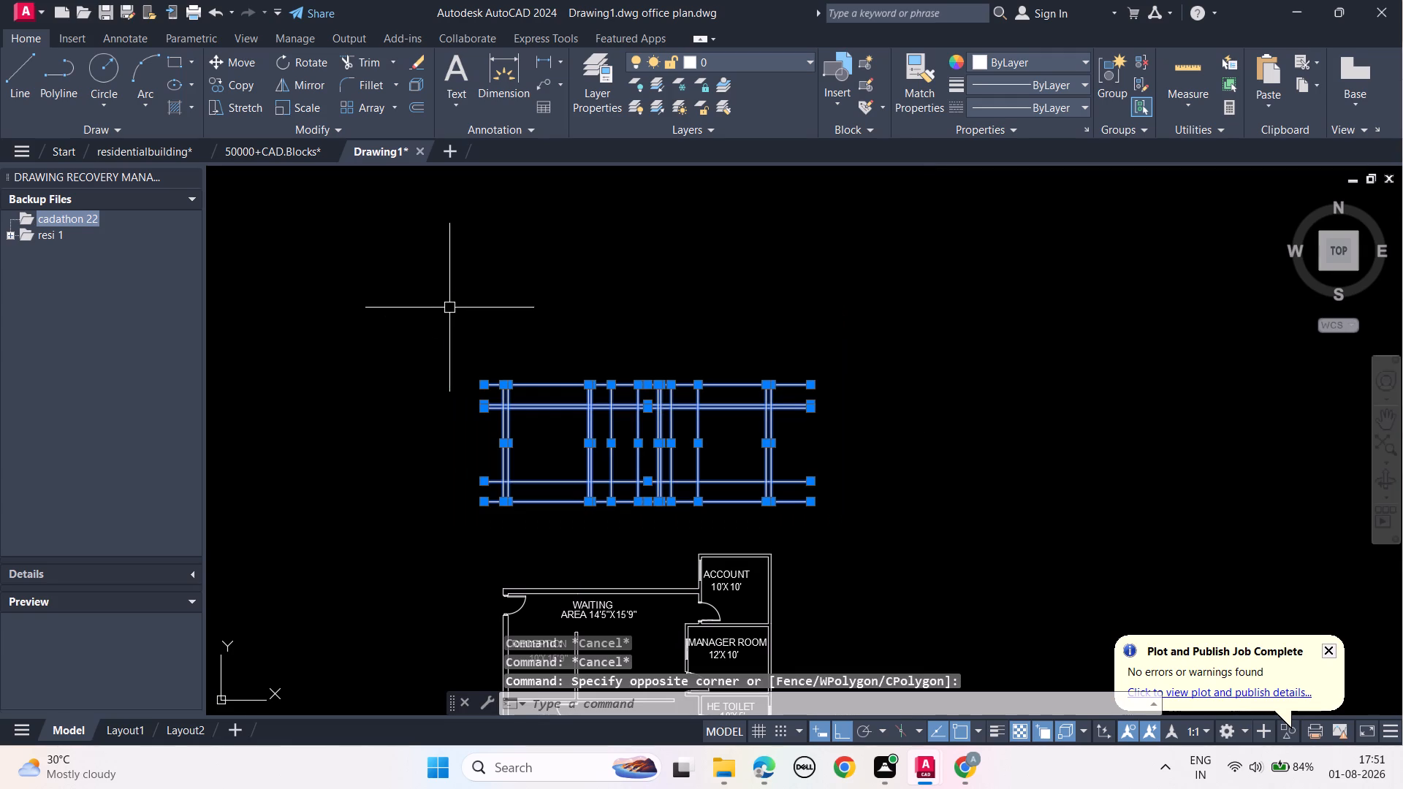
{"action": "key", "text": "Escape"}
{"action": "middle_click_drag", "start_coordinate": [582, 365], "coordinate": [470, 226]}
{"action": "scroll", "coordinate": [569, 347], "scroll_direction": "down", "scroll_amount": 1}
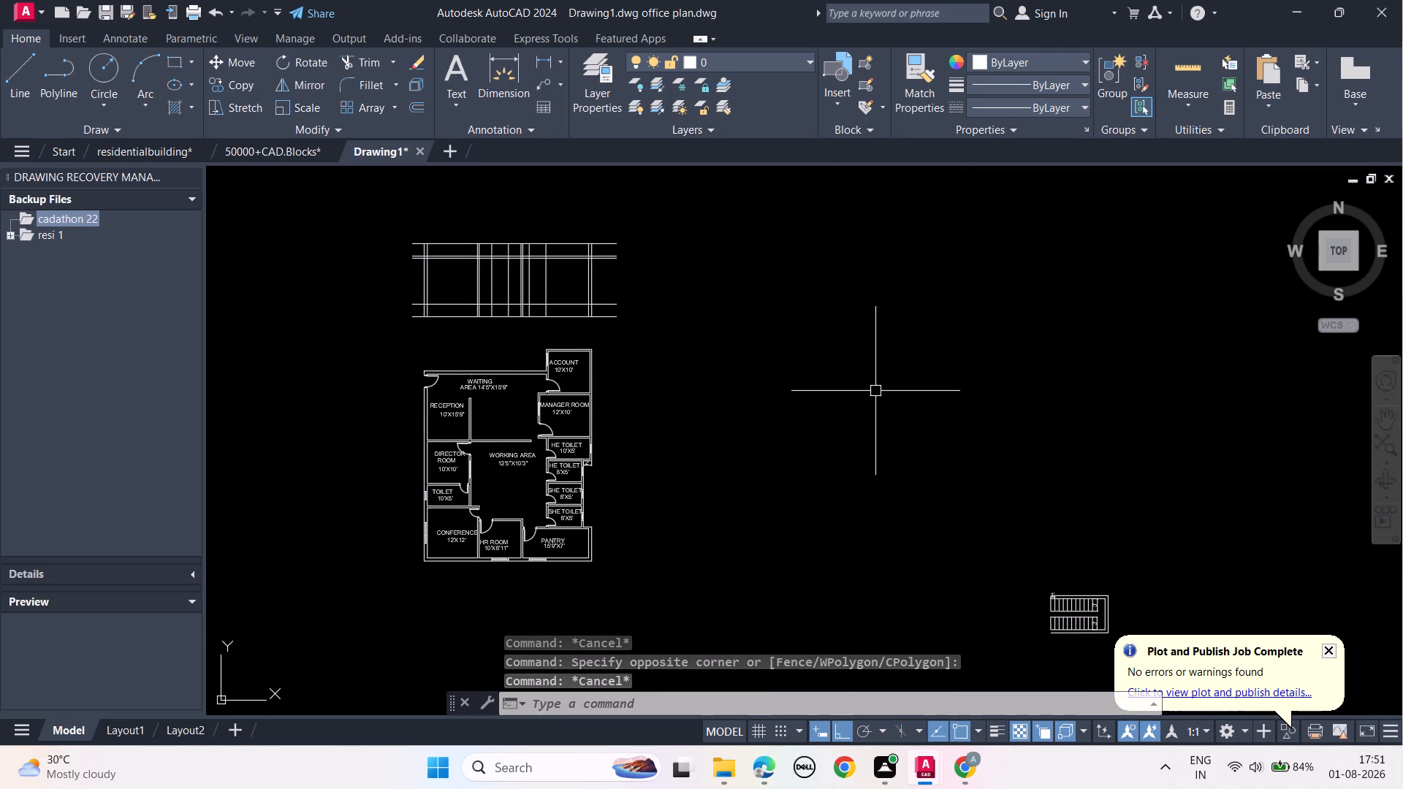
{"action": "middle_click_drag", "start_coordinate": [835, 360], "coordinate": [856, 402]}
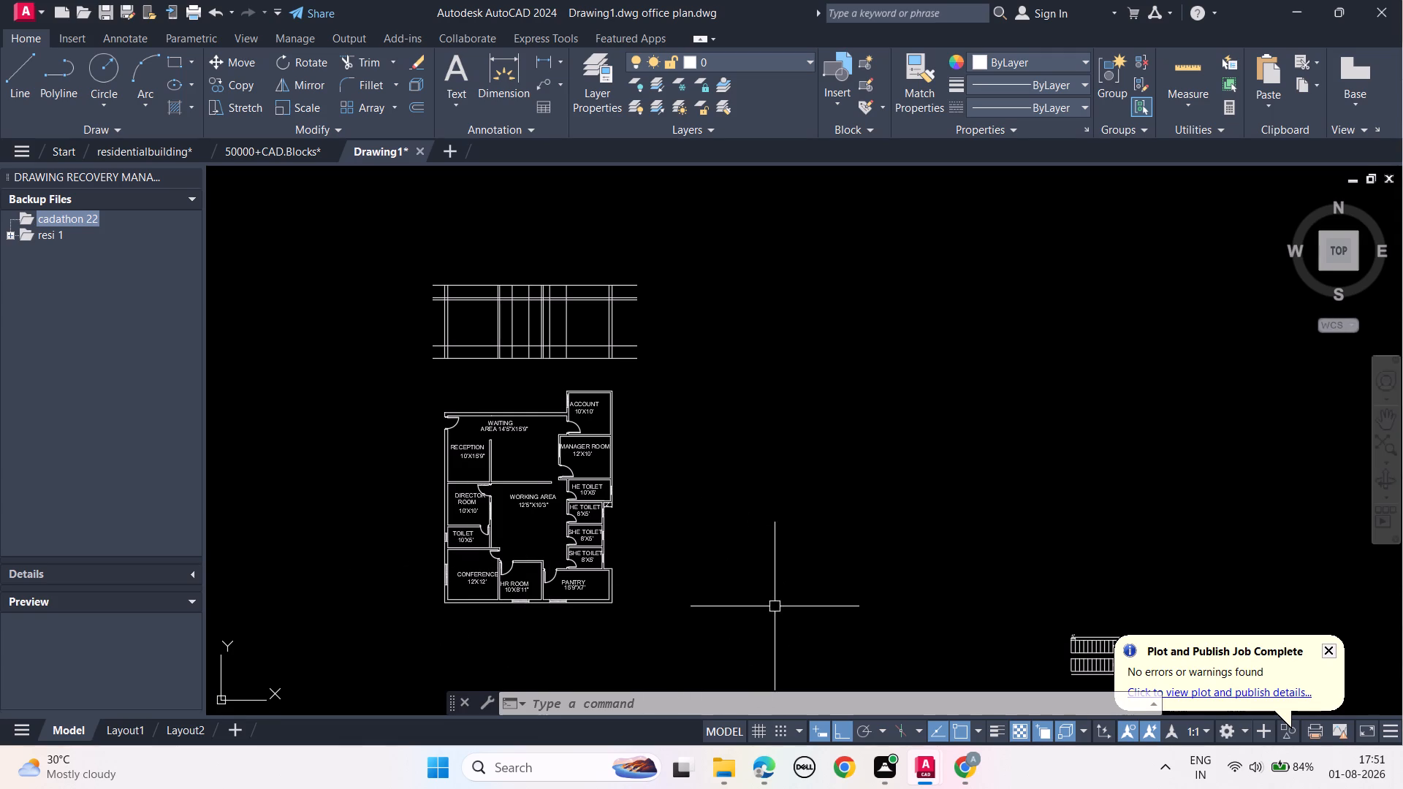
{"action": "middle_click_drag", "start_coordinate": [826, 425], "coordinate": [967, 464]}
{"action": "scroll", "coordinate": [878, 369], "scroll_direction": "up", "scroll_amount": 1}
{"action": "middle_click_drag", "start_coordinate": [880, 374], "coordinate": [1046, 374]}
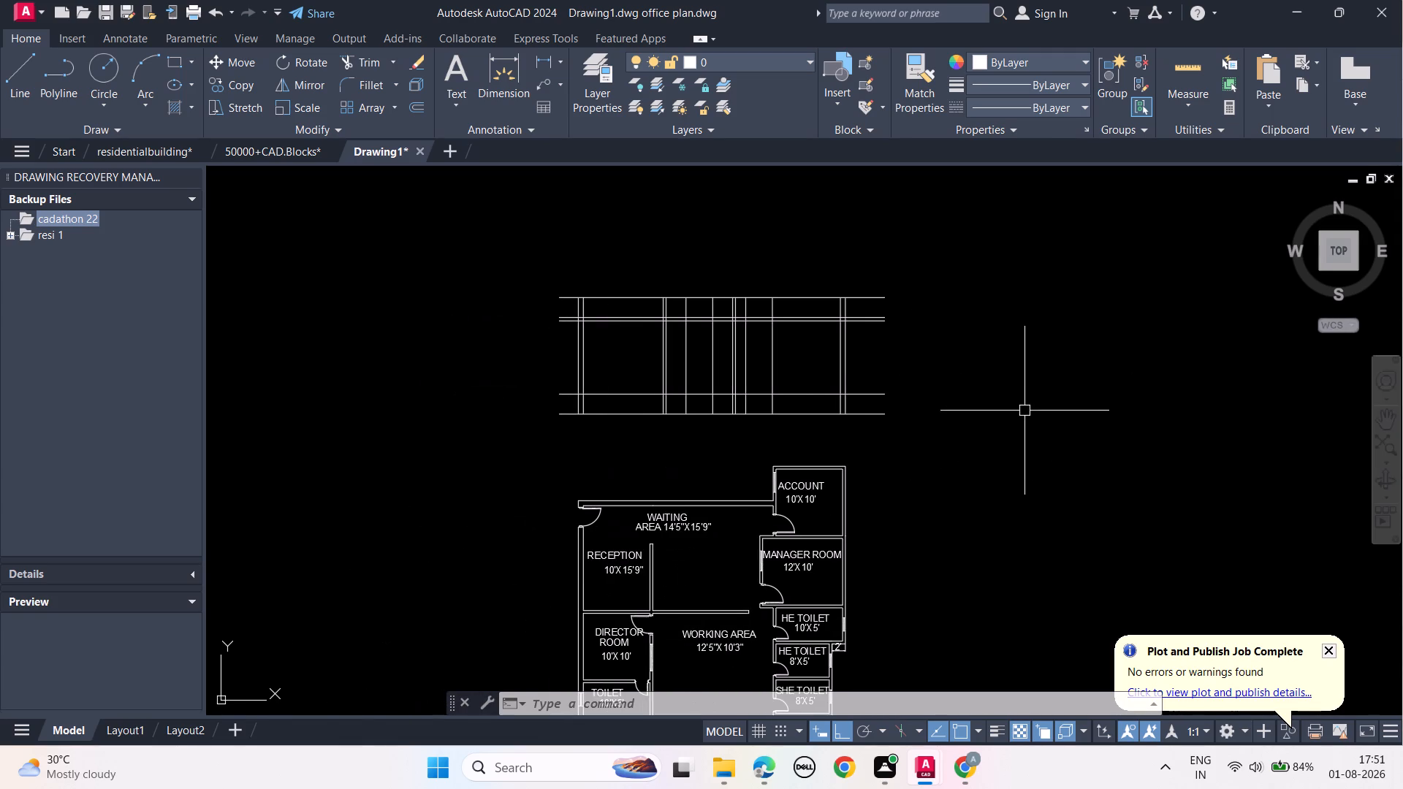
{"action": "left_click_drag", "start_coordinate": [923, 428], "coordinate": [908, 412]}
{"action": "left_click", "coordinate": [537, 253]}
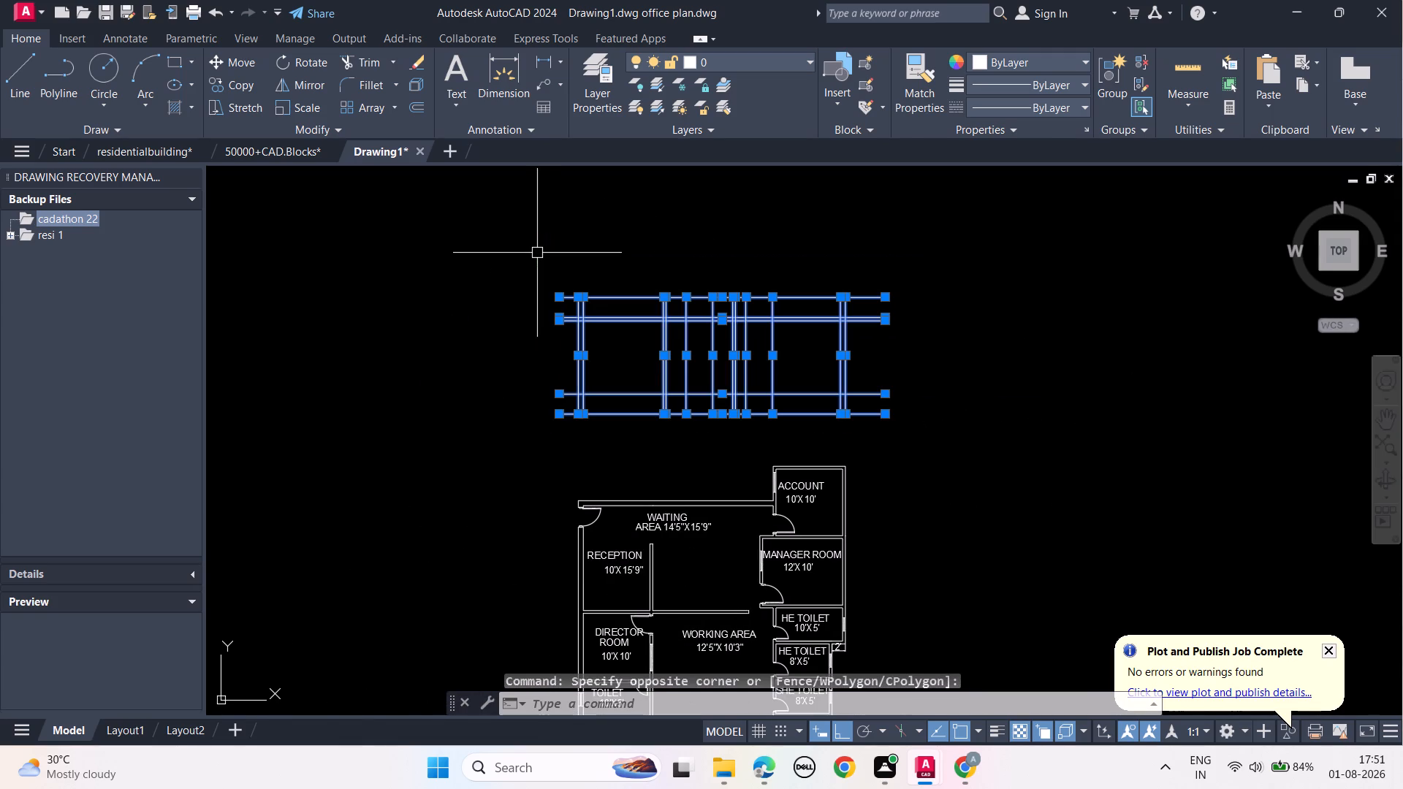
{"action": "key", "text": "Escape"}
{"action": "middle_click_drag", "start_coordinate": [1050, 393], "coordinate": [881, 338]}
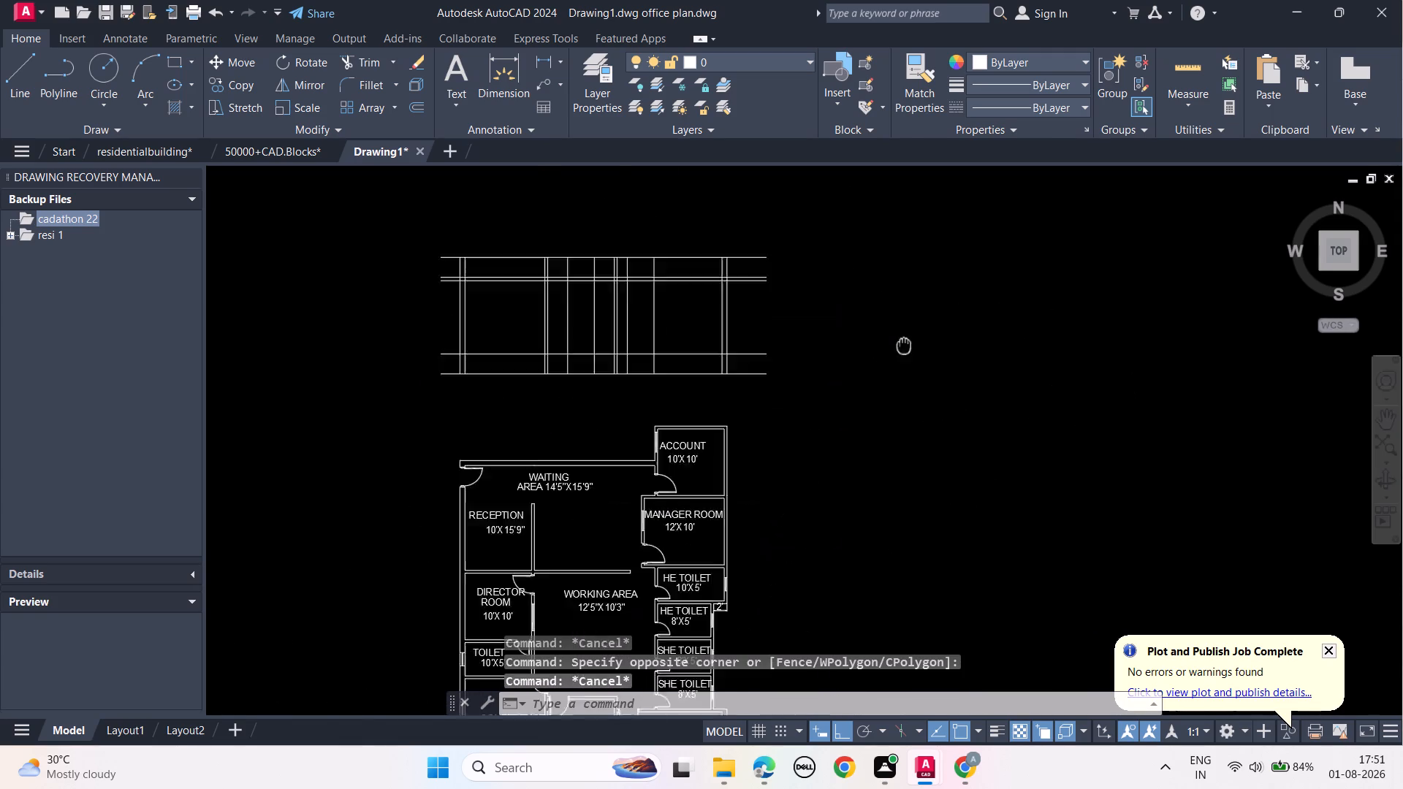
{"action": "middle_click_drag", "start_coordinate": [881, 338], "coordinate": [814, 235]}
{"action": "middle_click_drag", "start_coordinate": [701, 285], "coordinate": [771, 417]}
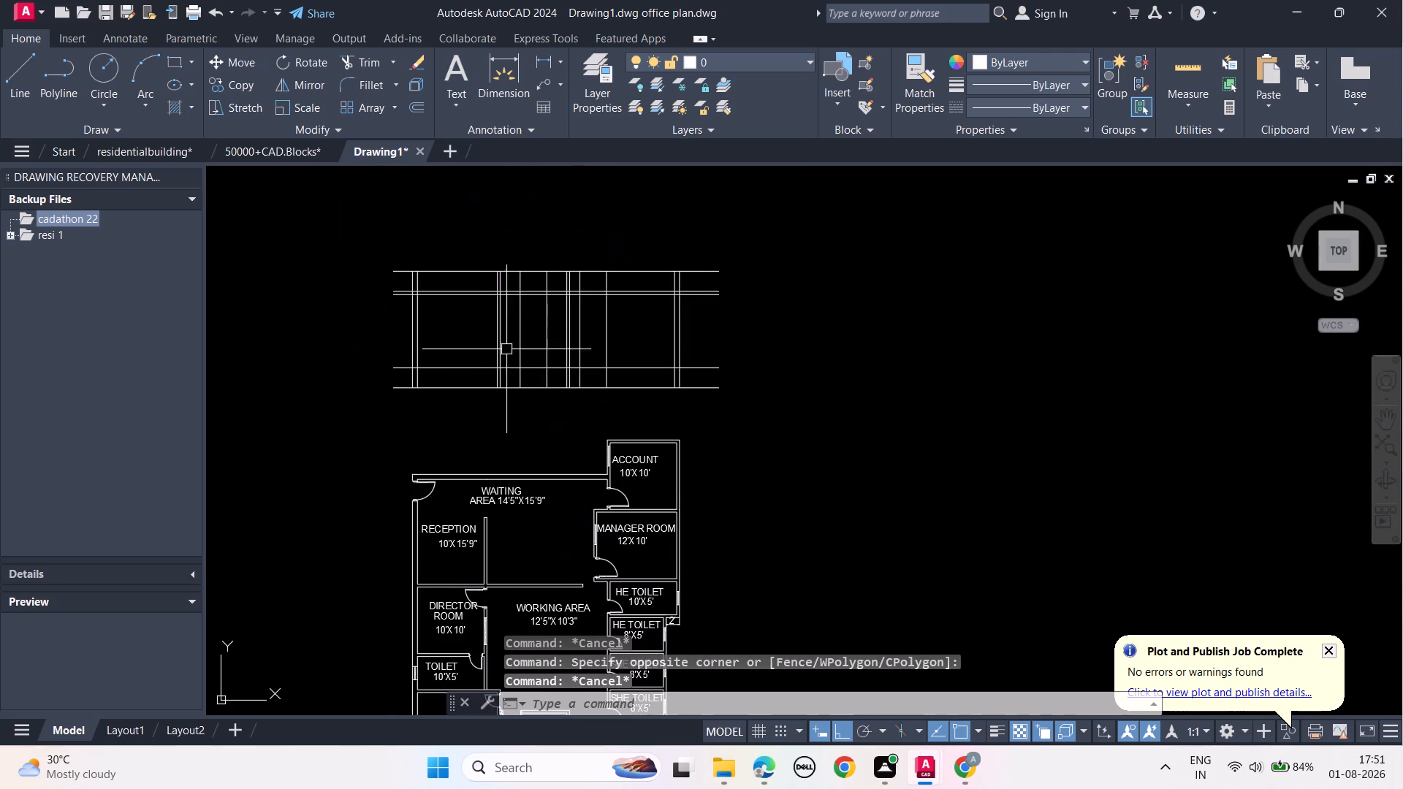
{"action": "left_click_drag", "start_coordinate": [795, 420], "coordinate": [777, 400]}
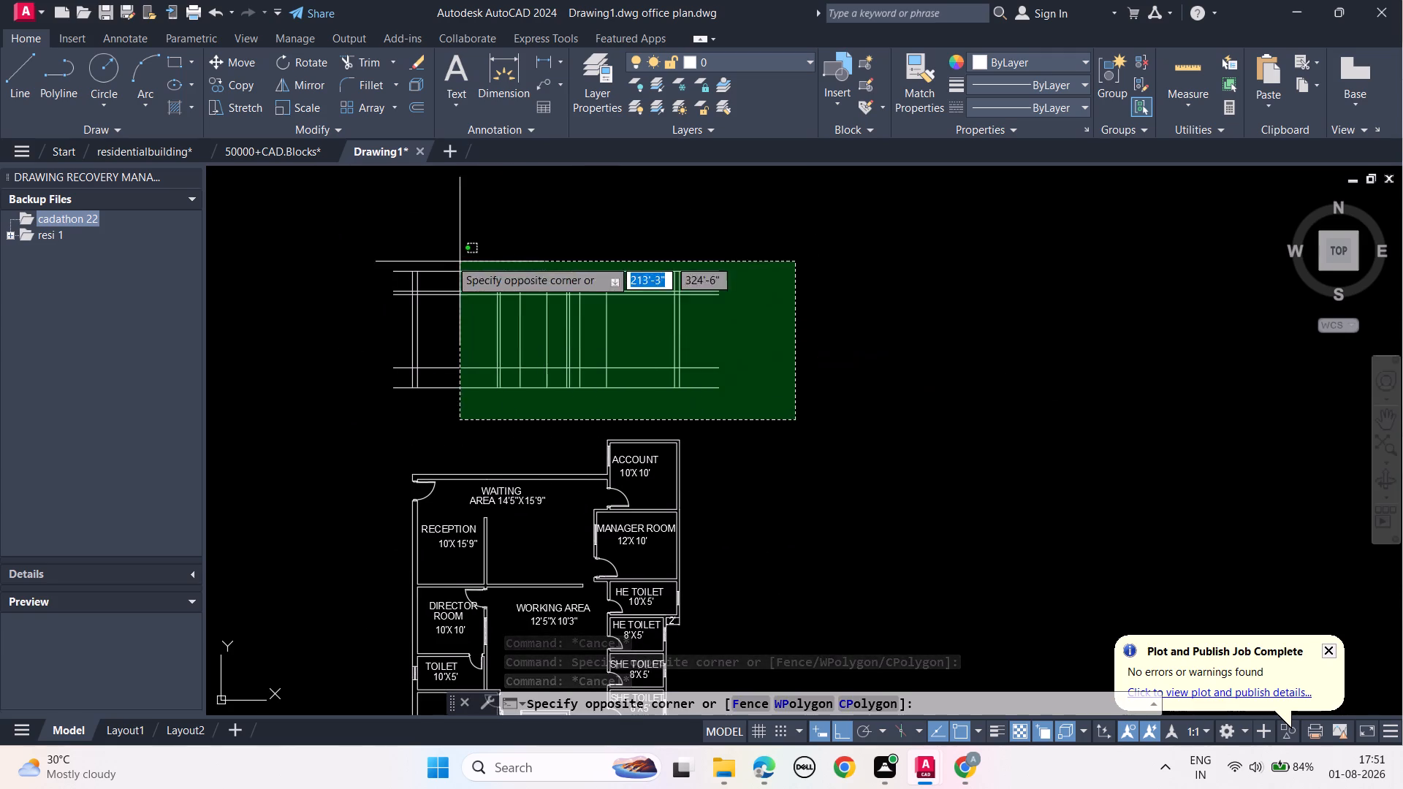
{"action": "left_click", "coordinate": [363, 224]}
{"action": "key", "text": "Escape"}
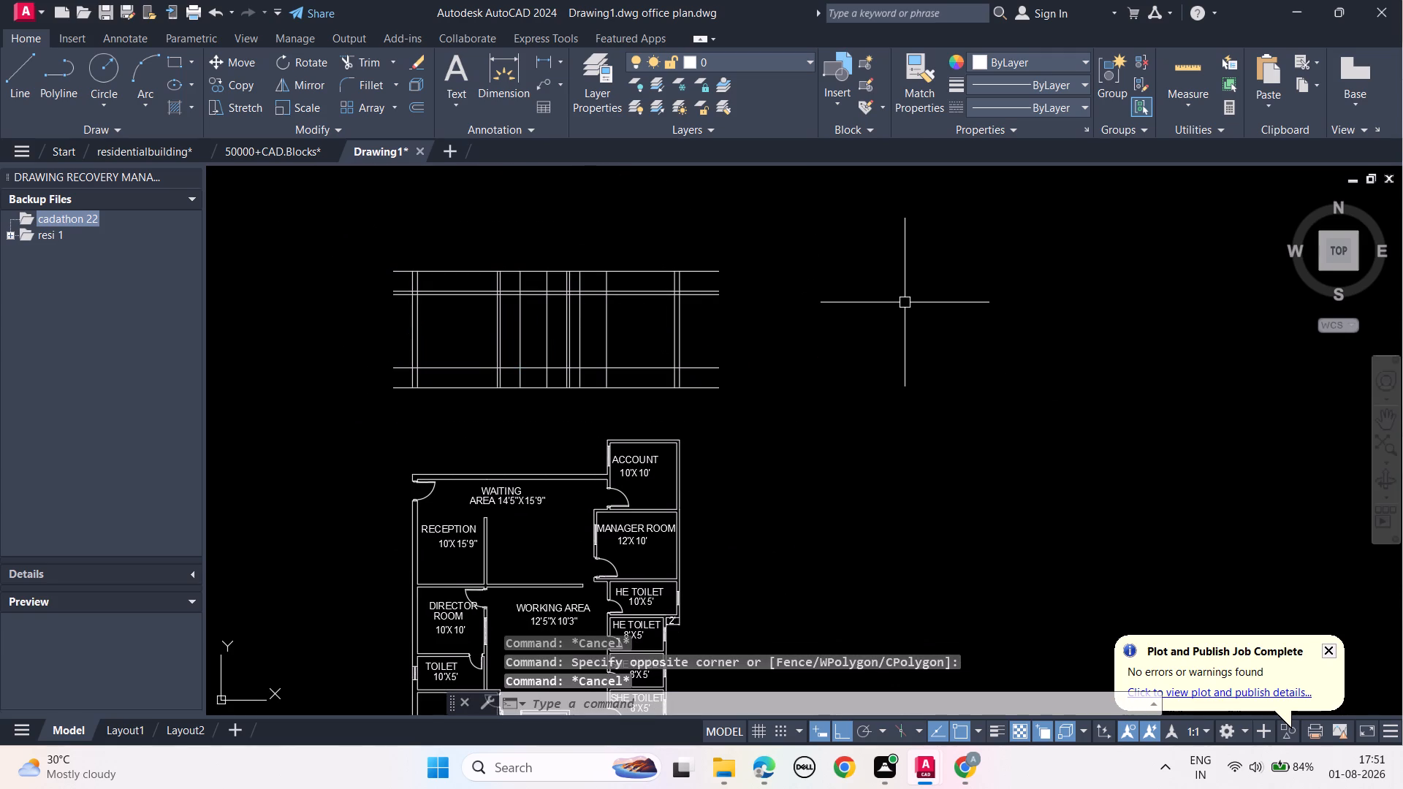
Copy all the level lines and vertical lines except the leftmost vertical pair horizontally, about 81' to the right of the originals.
{"action": "left_click_drag", "start_coordinate": [804, 415], "coordinate": [796, 411]}
{"action": "left_click", "coordinate": [483, 214]}
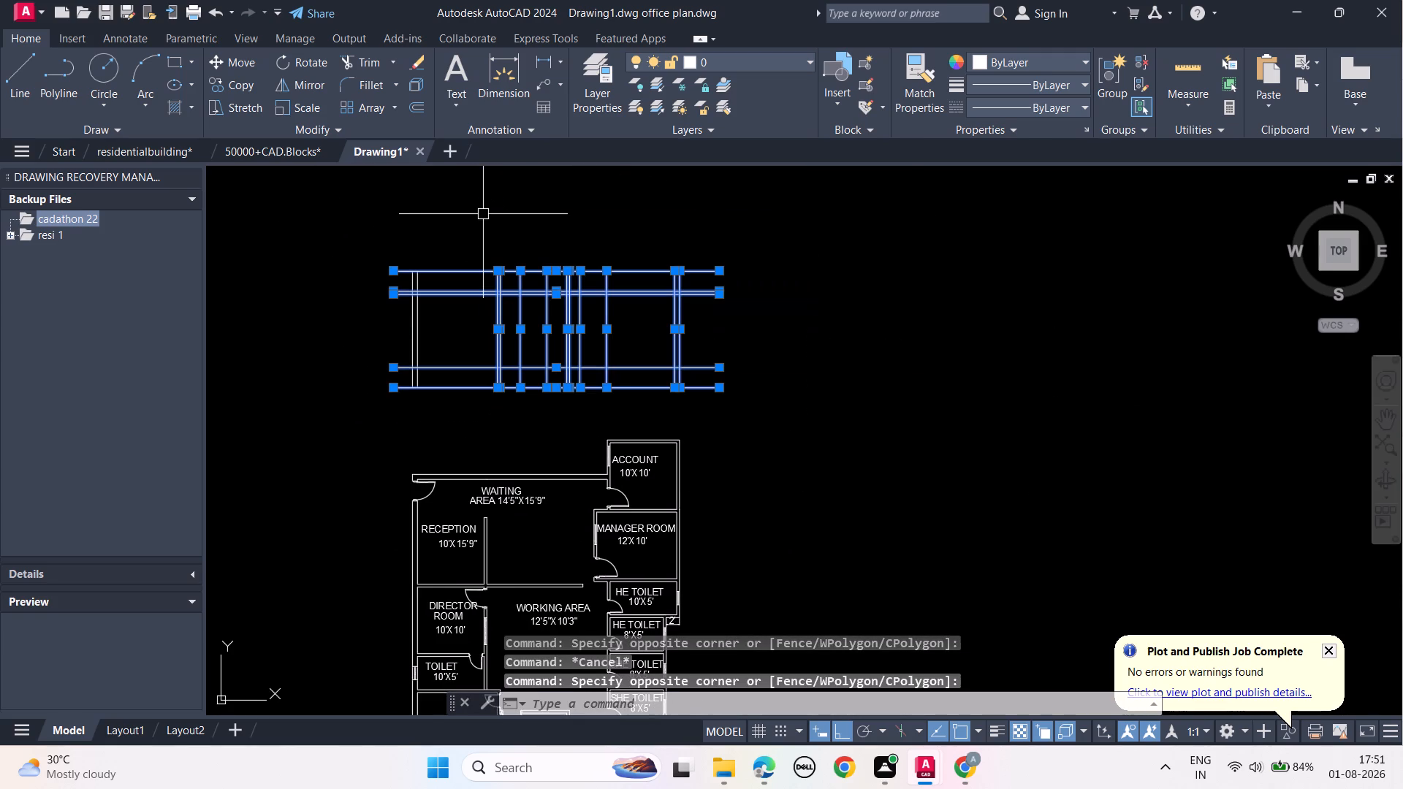
{"action": "type", "text": "CO"}
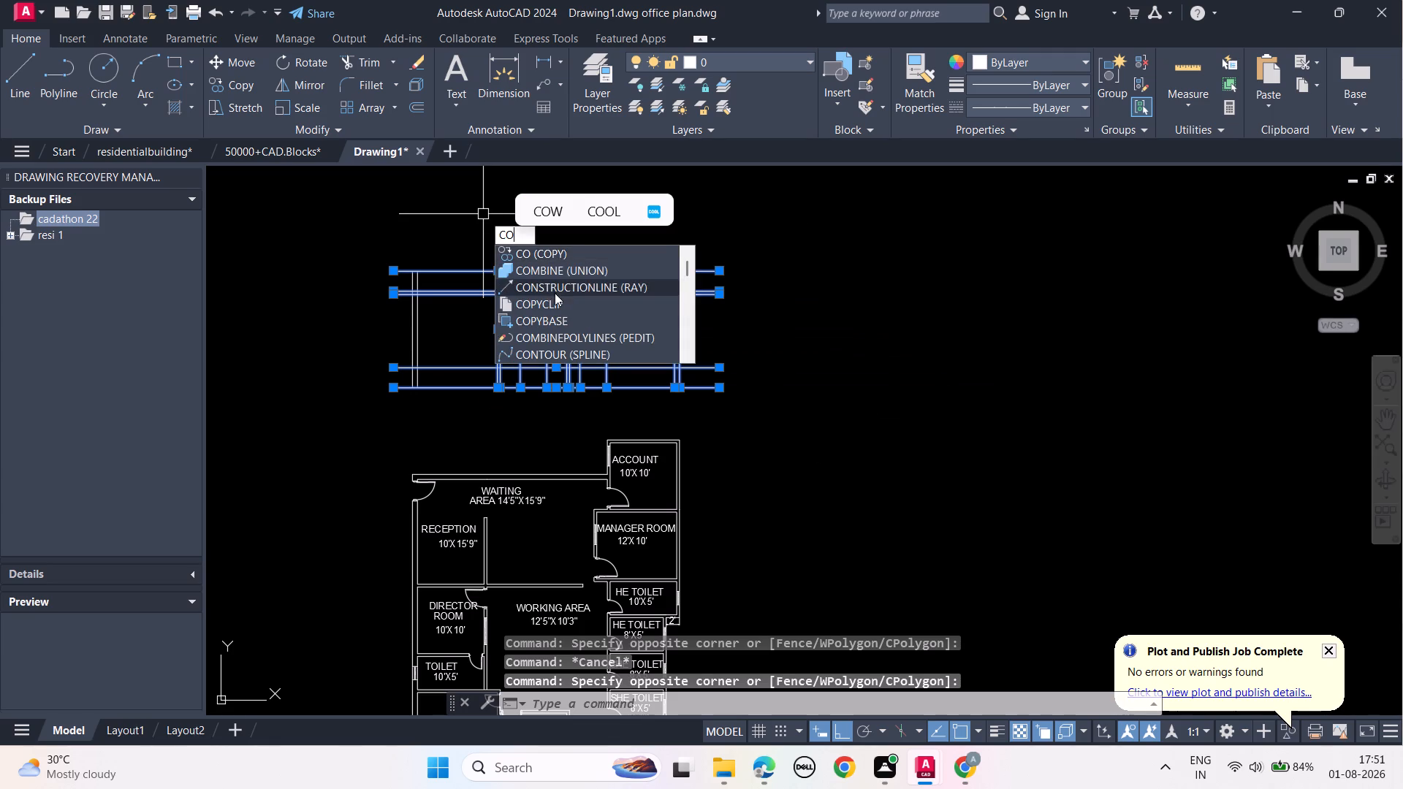
{"action": "left_click", "coordinate": [555, 255]}
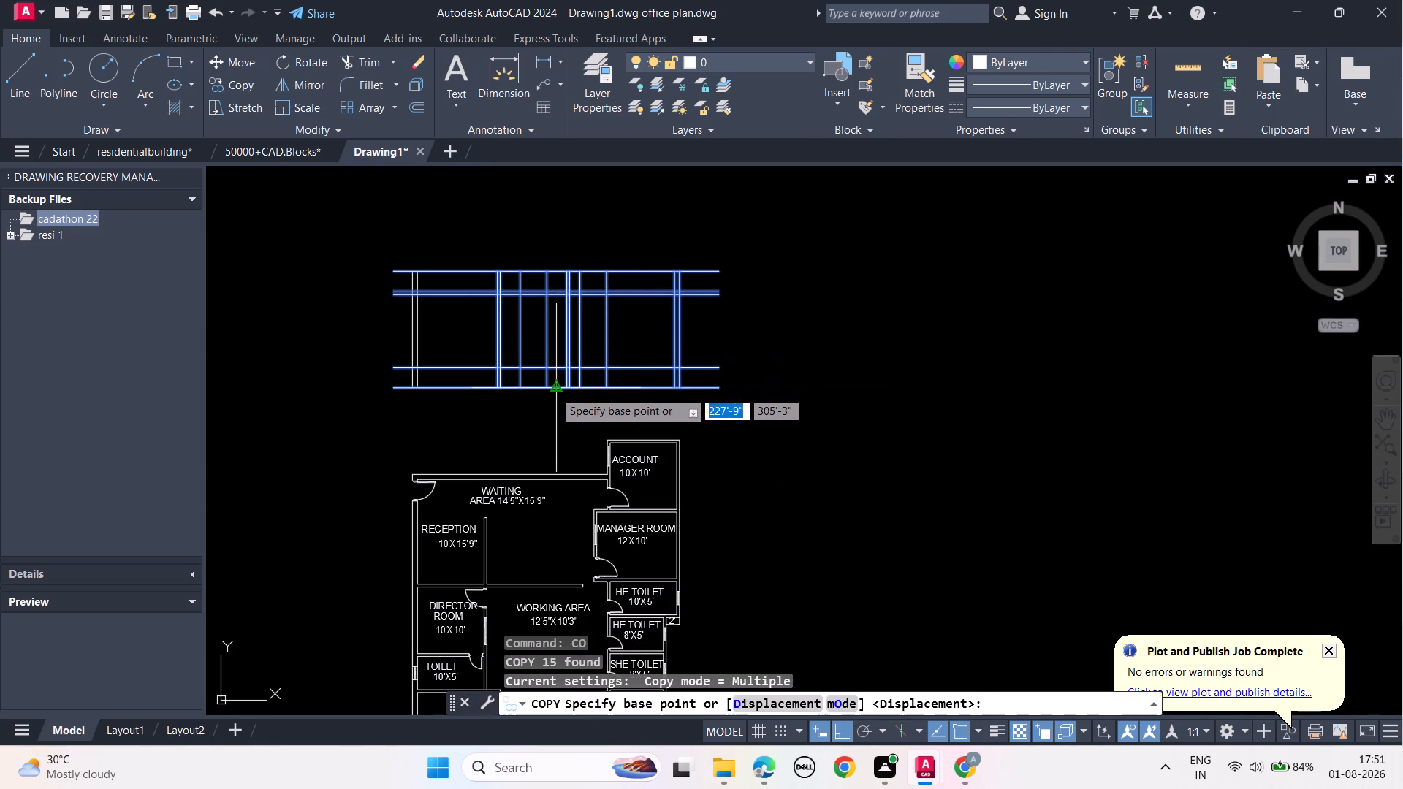
{"action": "left_click", "coordinate": [554, 390]}
{"action": "left_click", "coordinate": [1098, 396]}
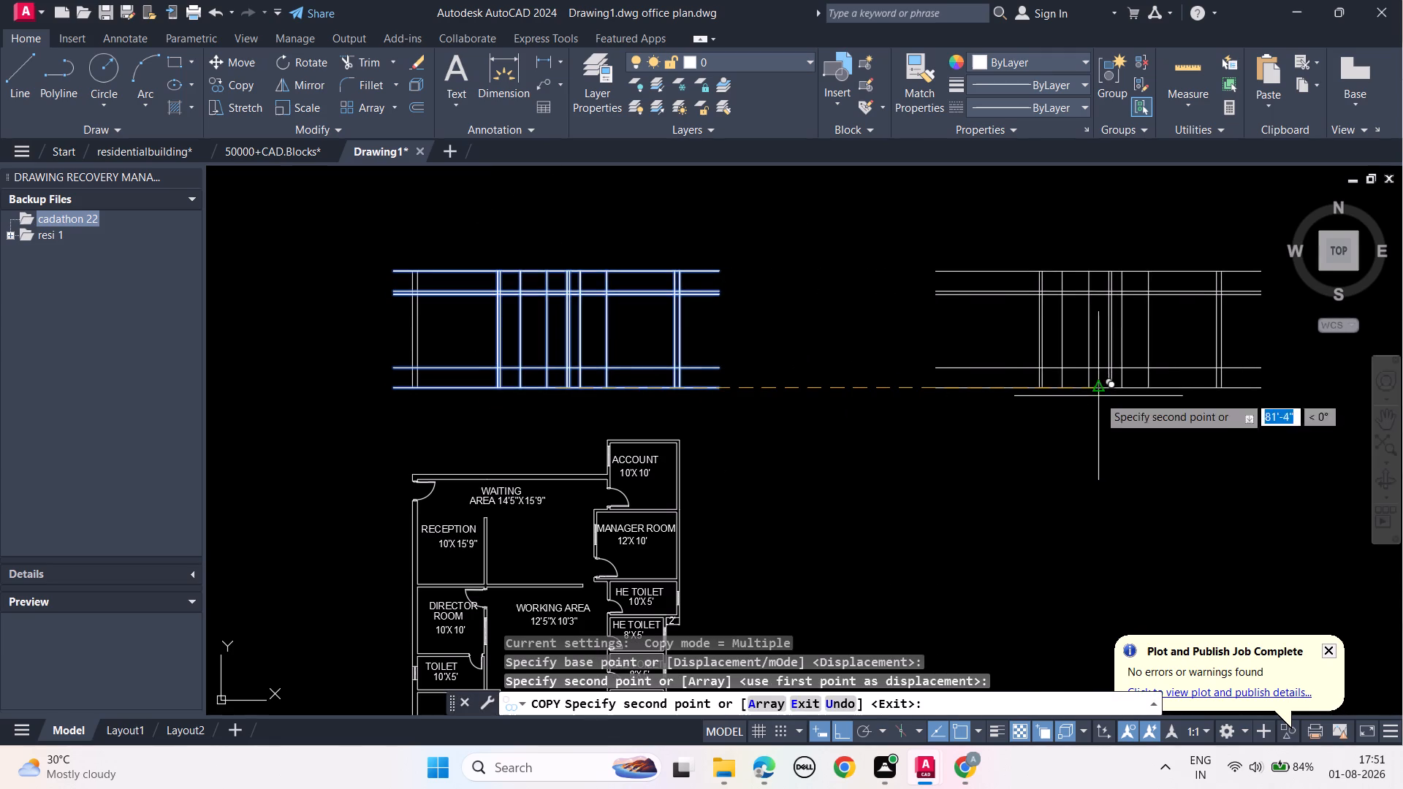
{"action": "key", "text": "Escape"}
{"action": "key", "text": "Escape"}
{"action": "key", "text": "Escape"}
{"action": "key", "text": "Escape"}
{"action": "key", "text": "Escape"}
{"action": "key", "text": "Escape"}
Trim both ends of the second horizontal line from the bottom where they overhang the outermost vertical lines of the original grid.
{"action": "middle_click_drag", "start_coordinate": [487, 334], "coordinate": [547, 276]}
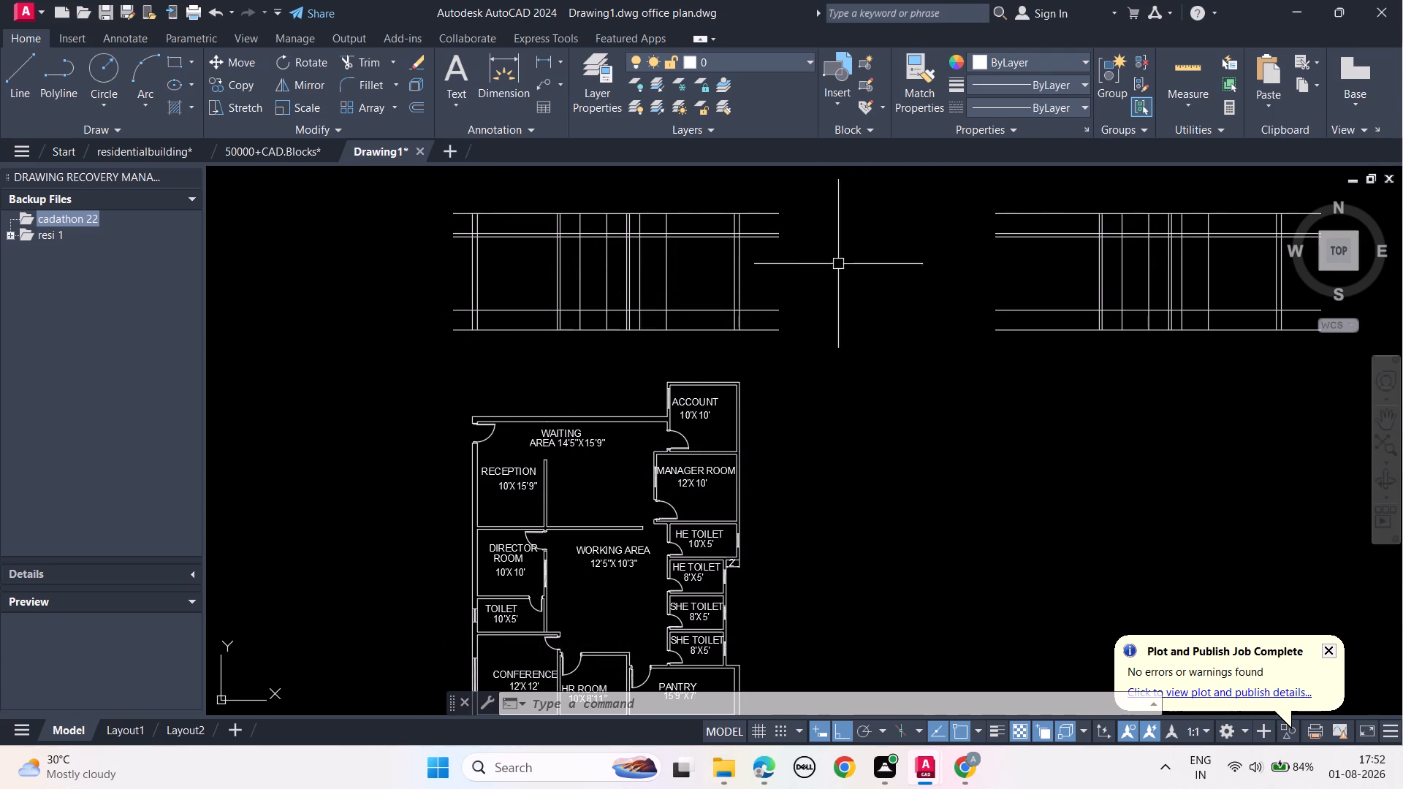
{"action": "scroll", "coordinate": [602, 289], "scroll_direction": "up", "scroll_amount": 2}
{"action": "middle_click_drag", "start_coordinate": [622, 278], "coordinate": [649, 291]}
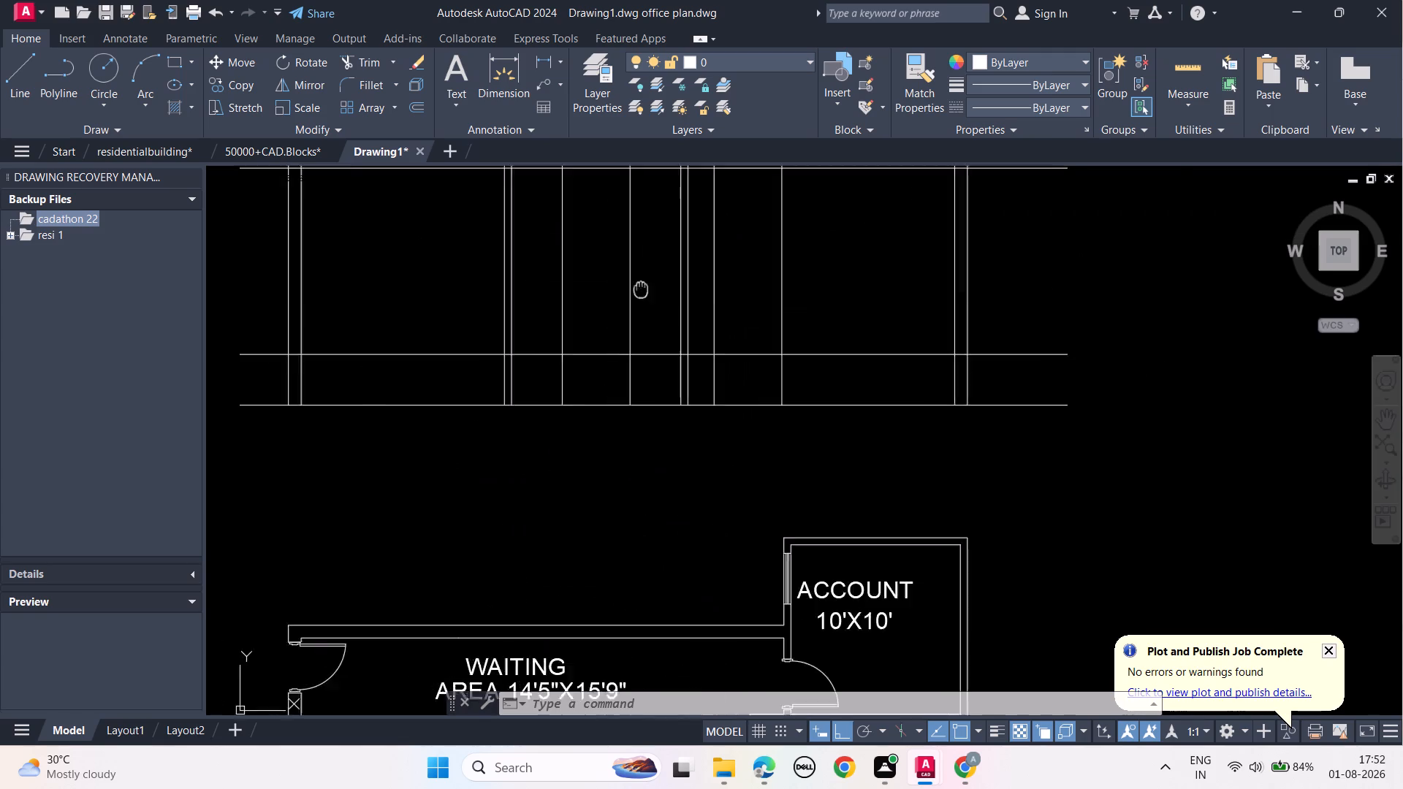
{"action": "middle_click_drag", "start_coordinate": [649, 291], "coordinate": [885, 392]}
{"action": "scroll", "coordinate": [885, 392], "scroll_direction": "down", "scroll_amount": 1}
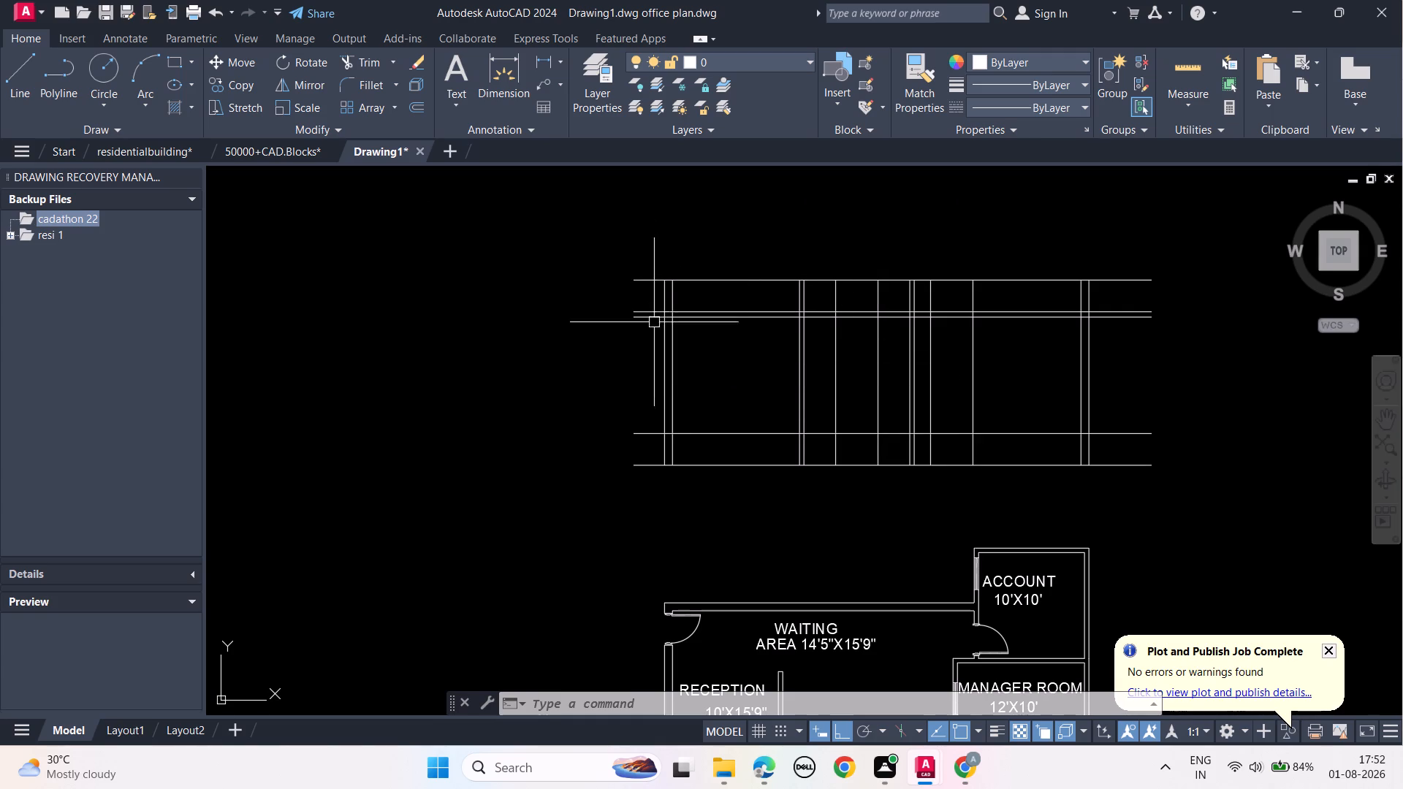
{"action": "type", "text": "TR"}
{"action": "key", "text": "space"}
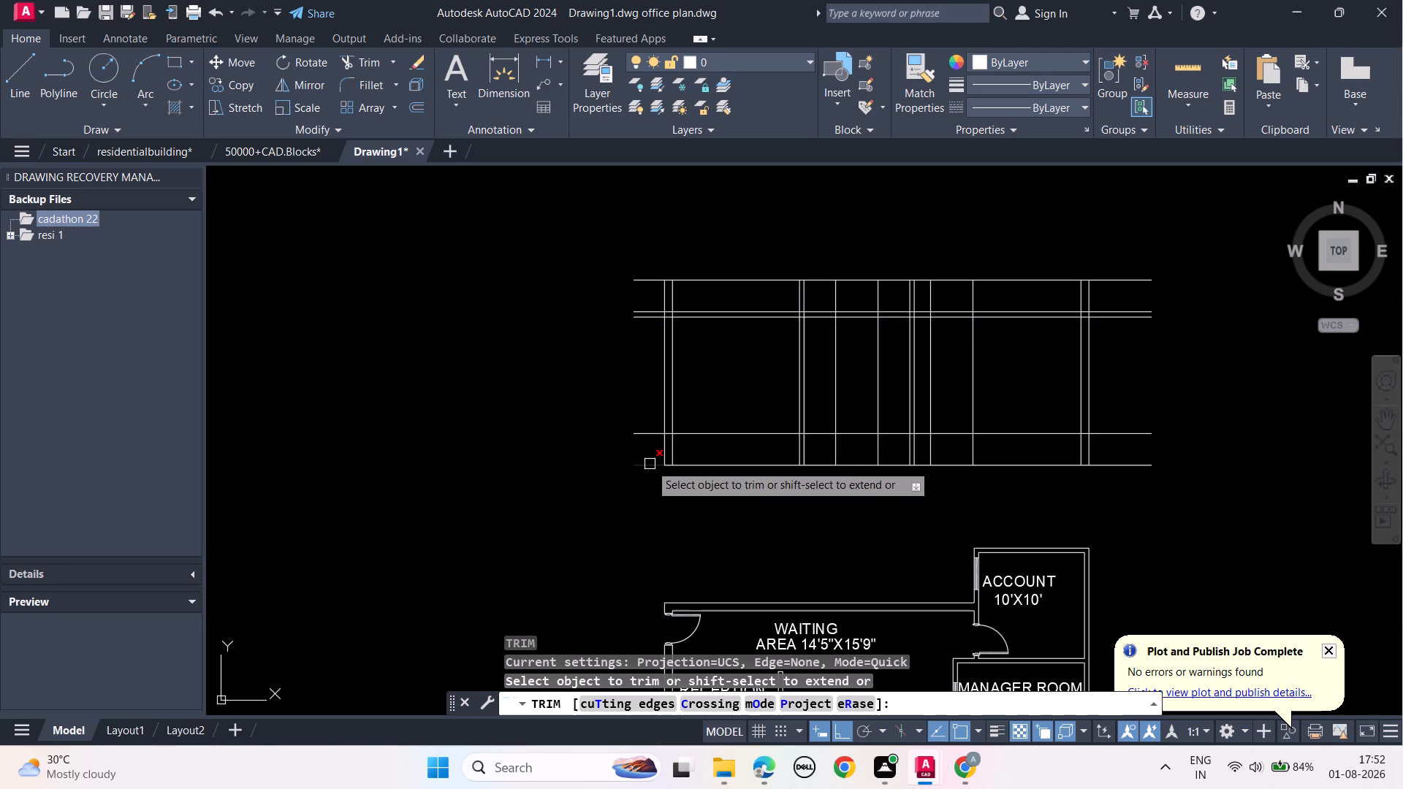
{"action": "left_click", "coordinate": [654, 436]}
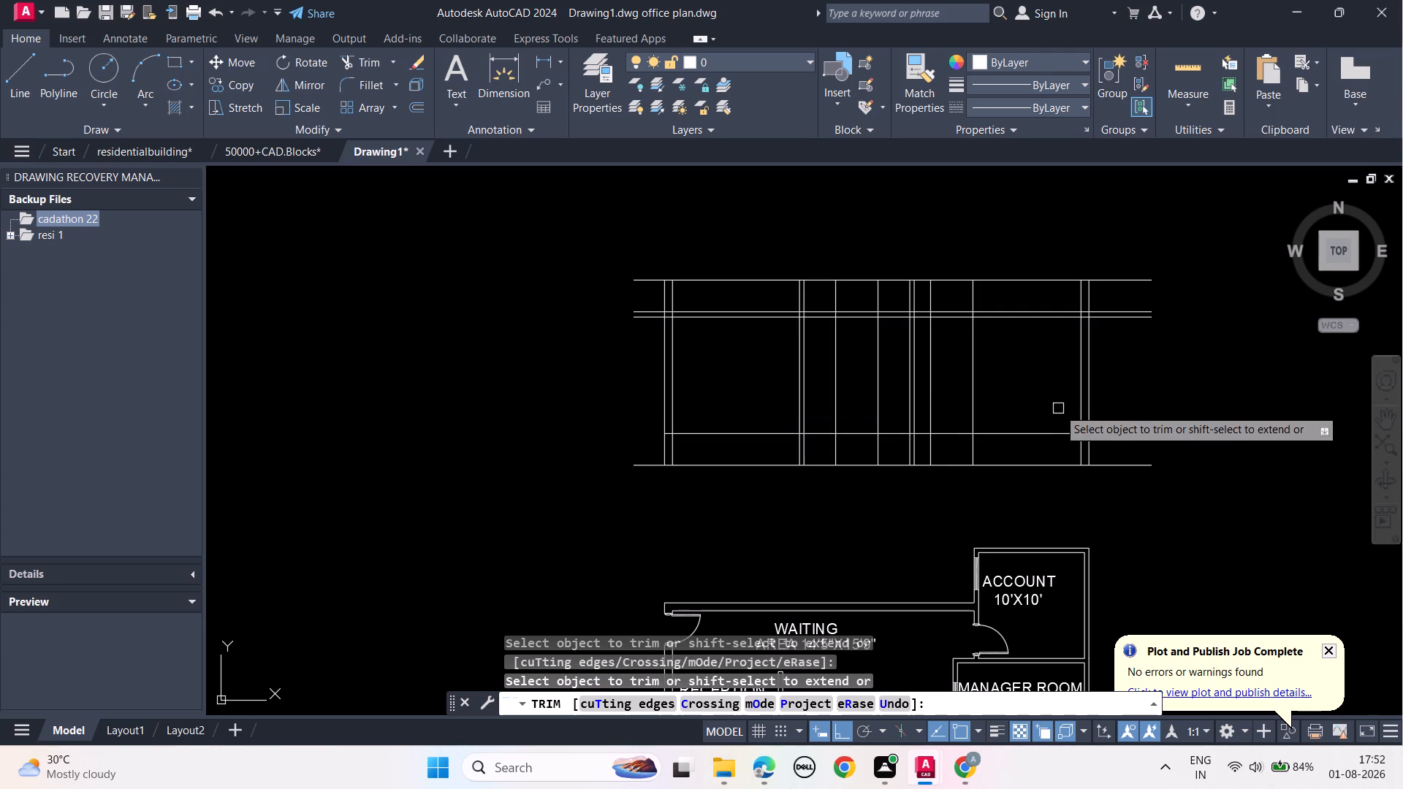
{"action": "left_click", "coordinate": [1125, 436]}
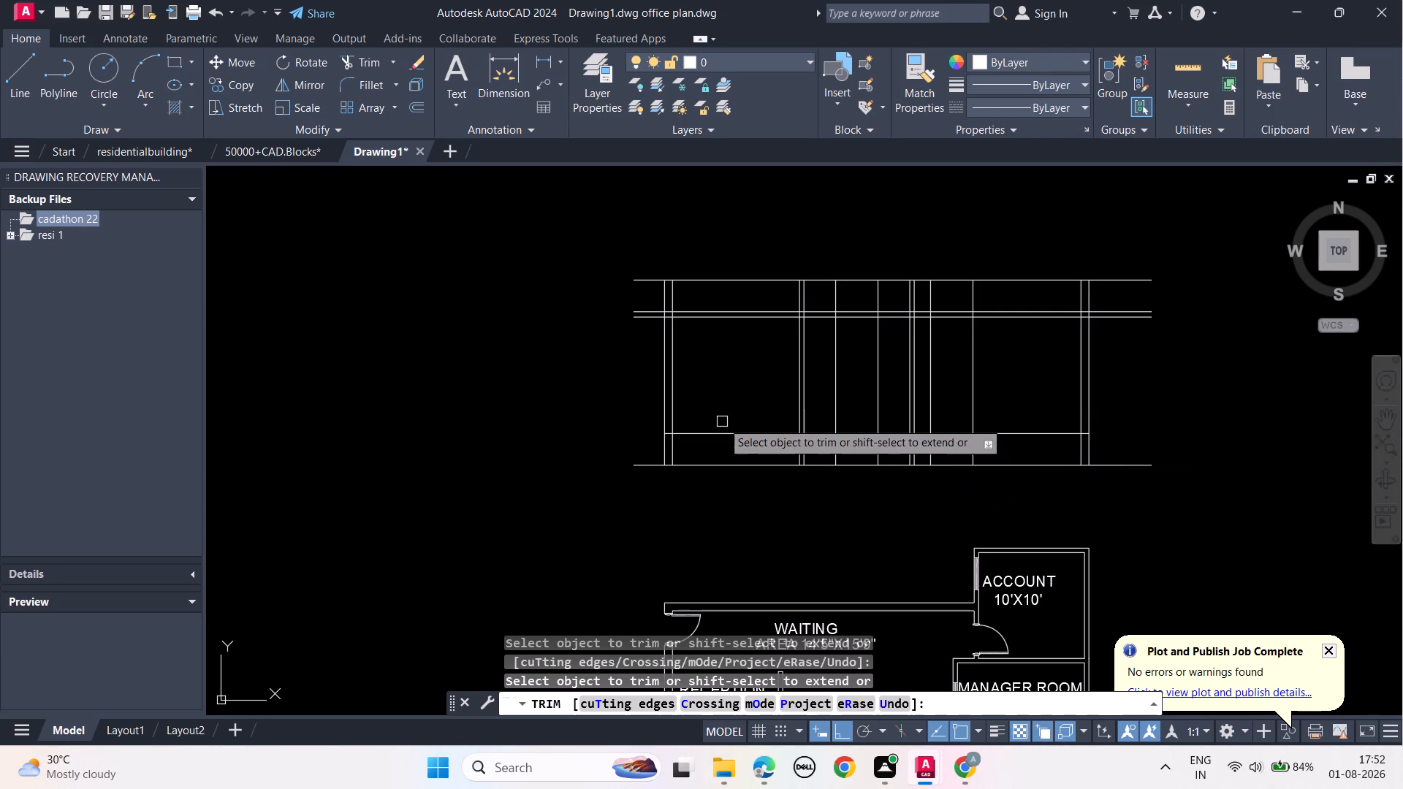
{"action": "key", "text": "Escape"}
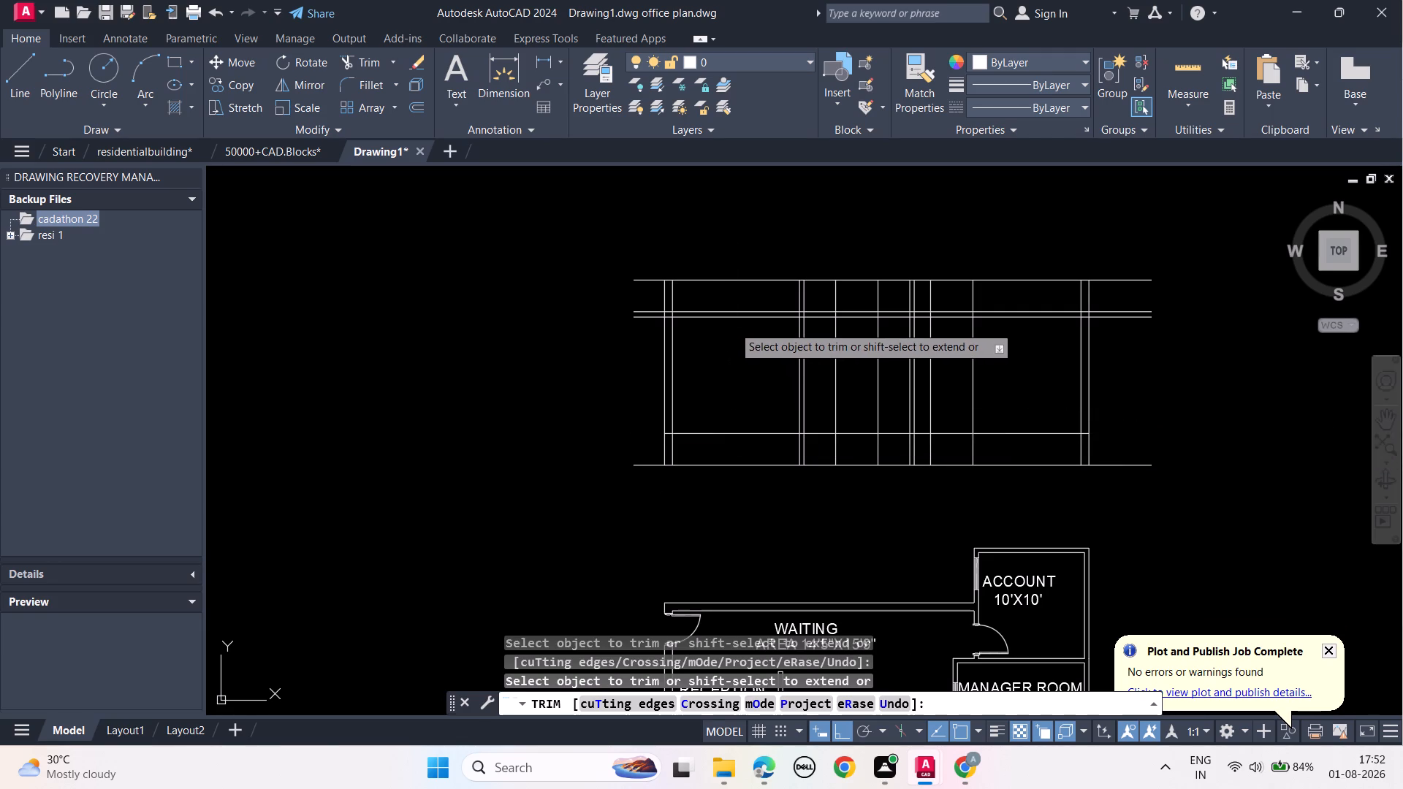
{"action": "key", "text": "Escape"}
{"action": "key", "text": "Escape"}
{"action": "left_click", "coordinate": [706, 279]}
{"action": "key", "text": "Escape"}
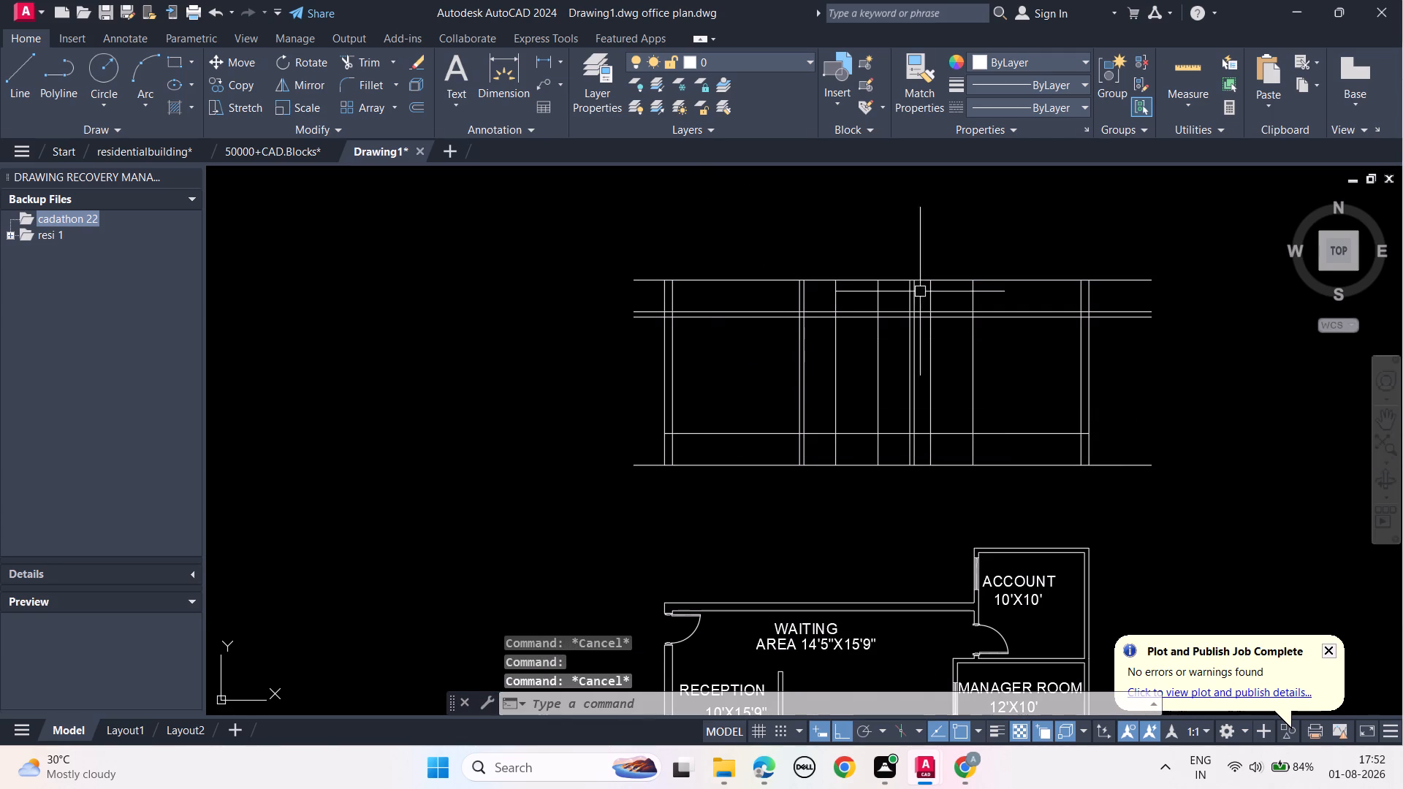
{"action": "key", "text": "Escape"}
{"action": "key", "text": "Escape"}
{"action": "key", "text": "Escape"}
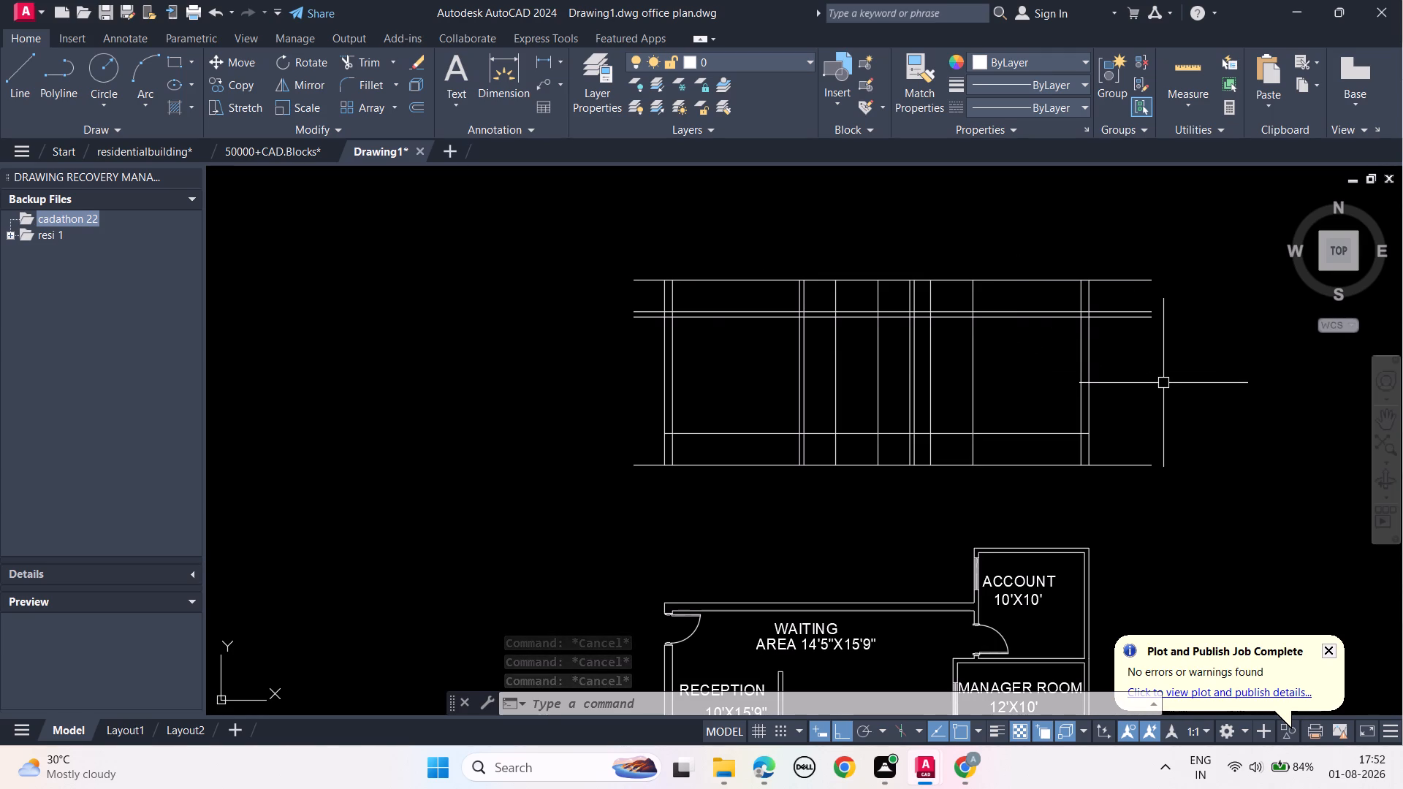
Erase the inner line of the leftmost vertical pair and both lines of the adjacent vertical pair in the original grid.
{"action": "middle_click_drag", "start_coordinate": [999, 495], "coordinate": [848, 481]}
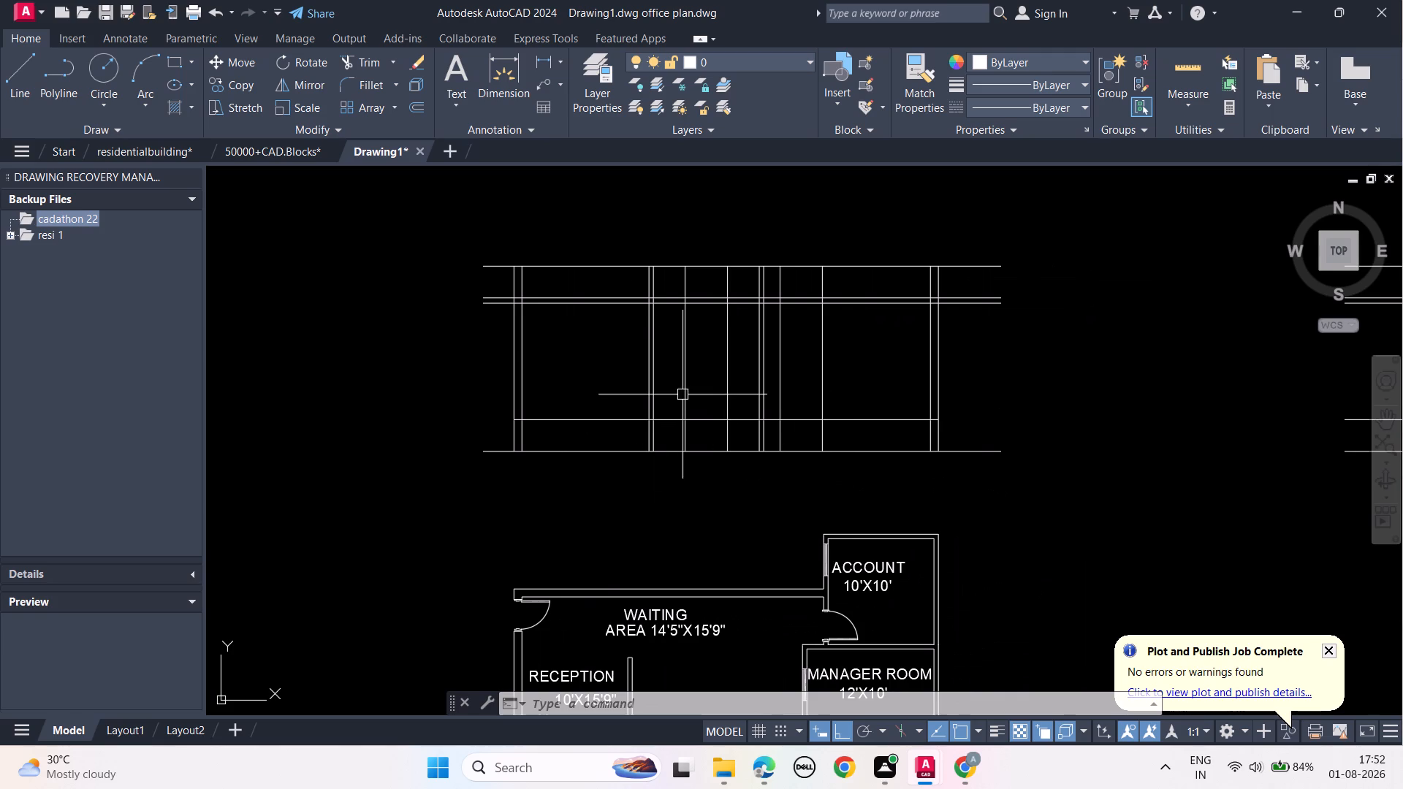
{"action": "left_click", "coordinate": [521, 385]}
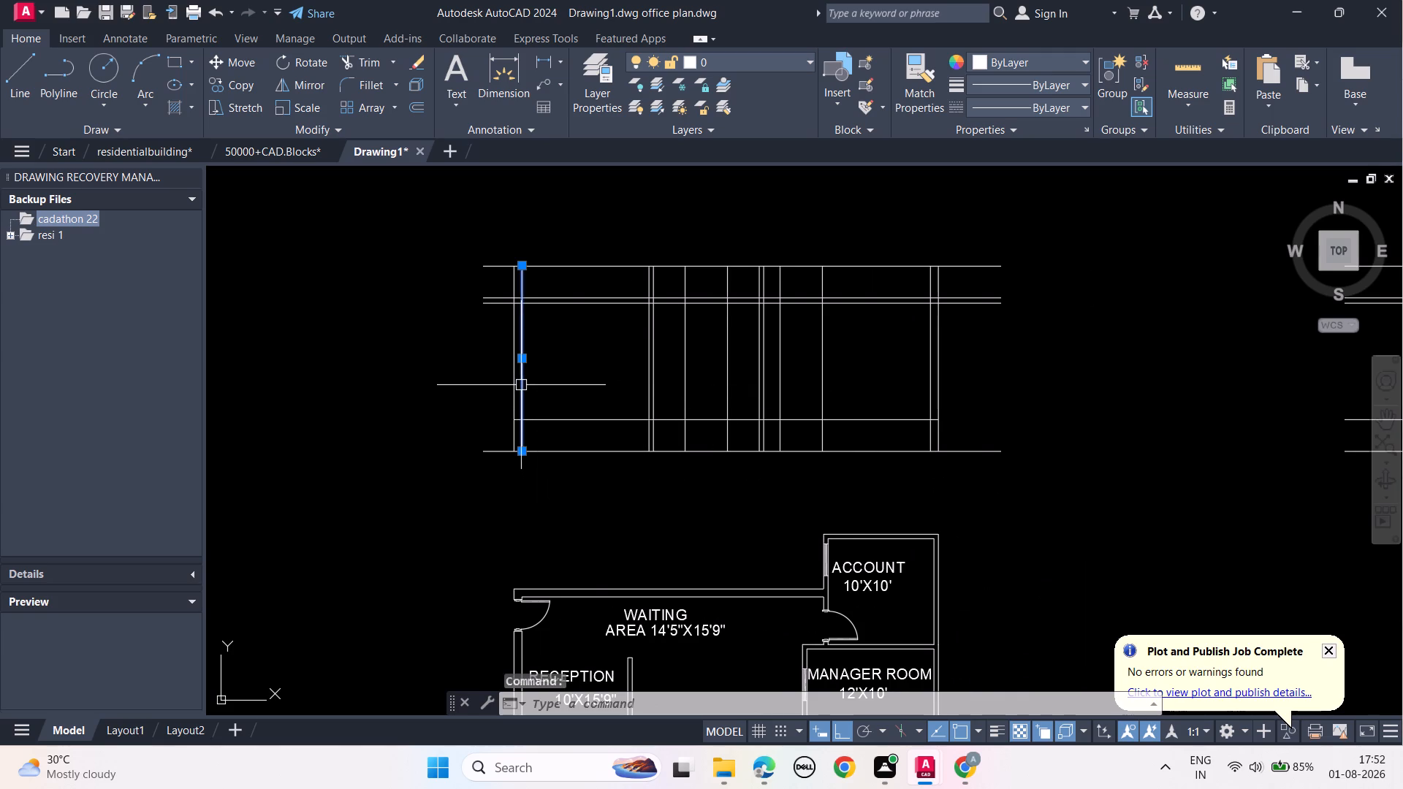
{"action": "key", "text": "Delete"}
{"action": "scroll", "coordinate": [642, 356], "scroll_direction": "up", "scroll_amount": 1}
{"action": "left_click", "coordinate": [650, 347]}
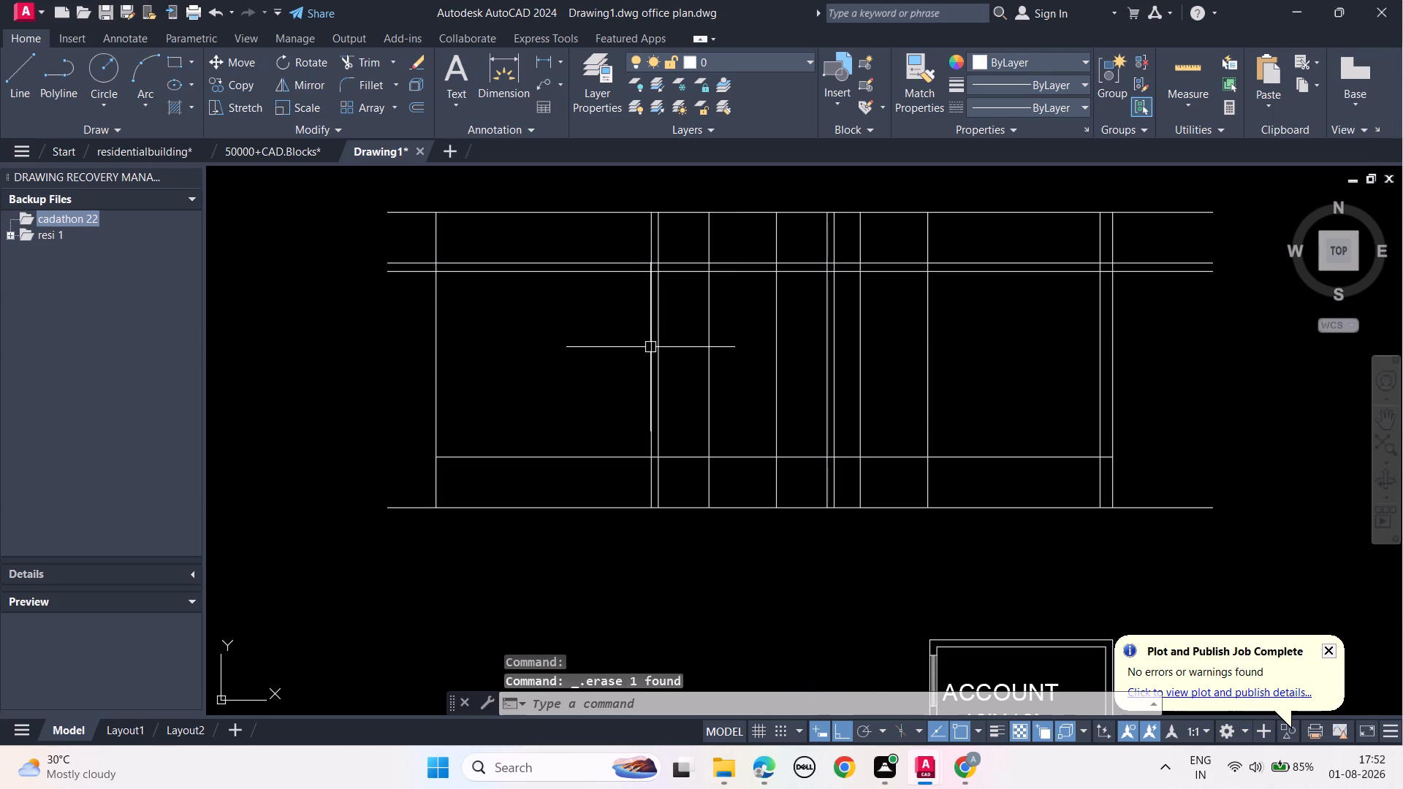
{"action": "key", "text": "Delete"}
{"action": "scroll", "coordinate": [609, 428], "scroll_direction": "down", "scroll_amount": 2}
{"action": "middle_click_drag", "start_coordinate": [627, 519], "coordinate": [657, 267]}
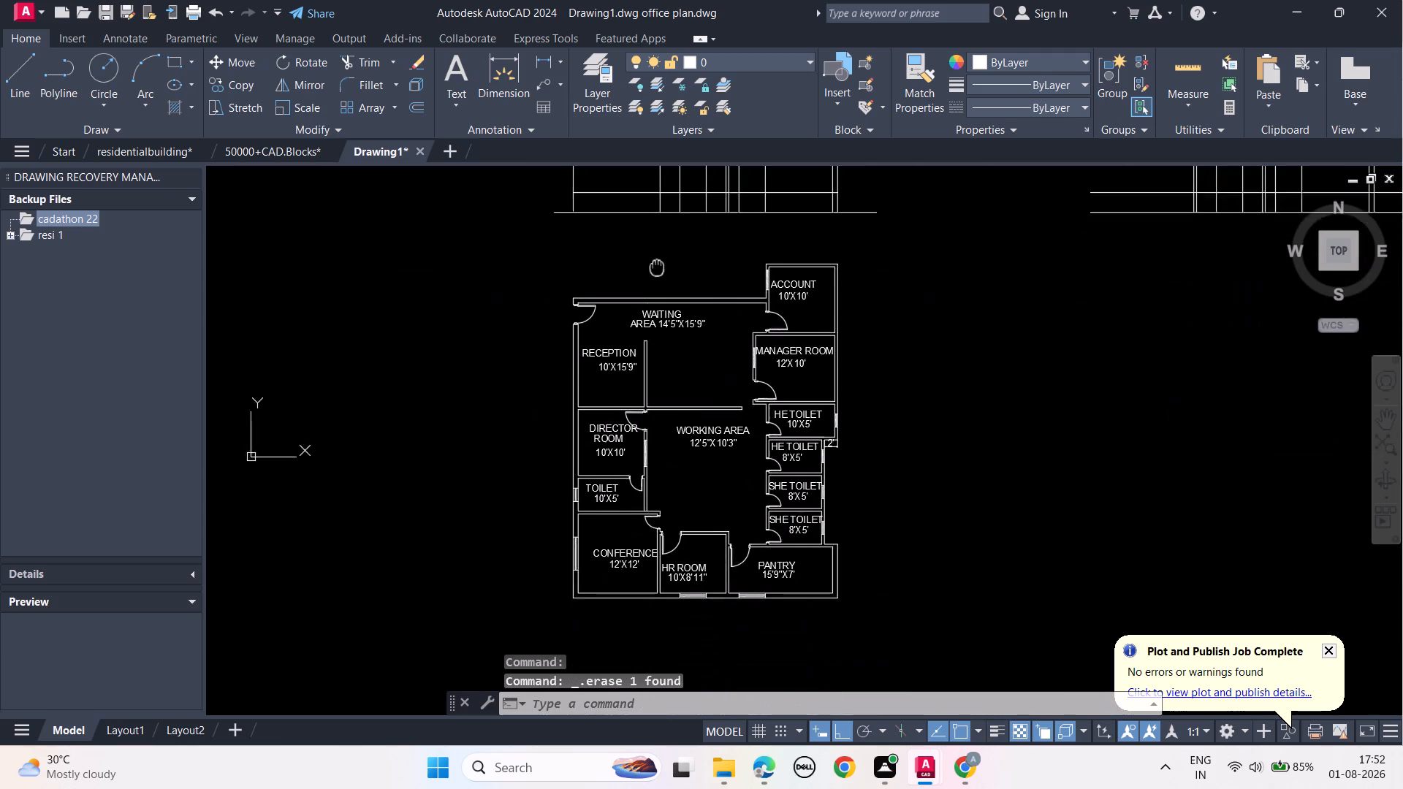
{"action": "middle_click_drag", "start_coordinate": [657, 267], "coordinate": [679, 259]}
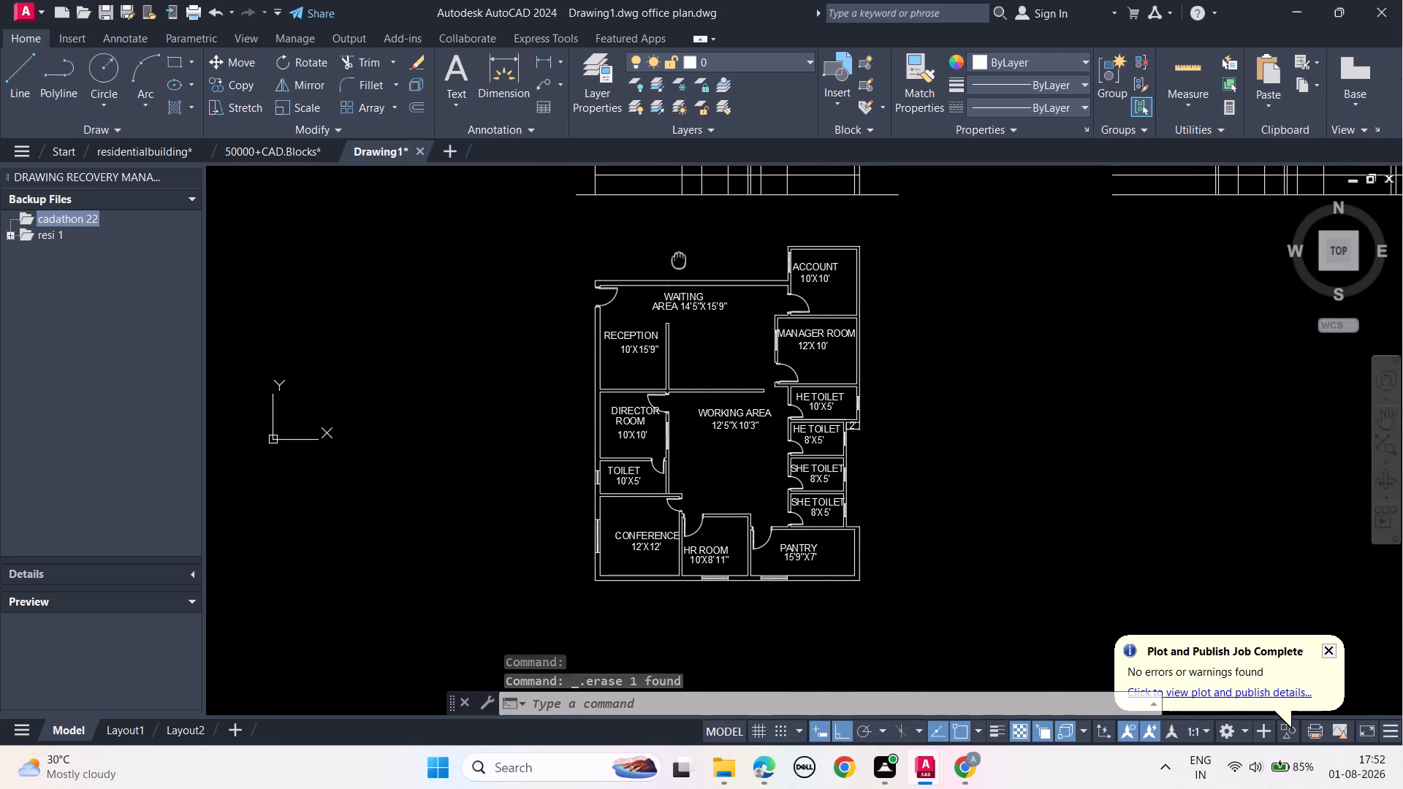
{"action": "middle_click_drag", "start_coordinate": [679, 259], "coordinate": [674, 285]}
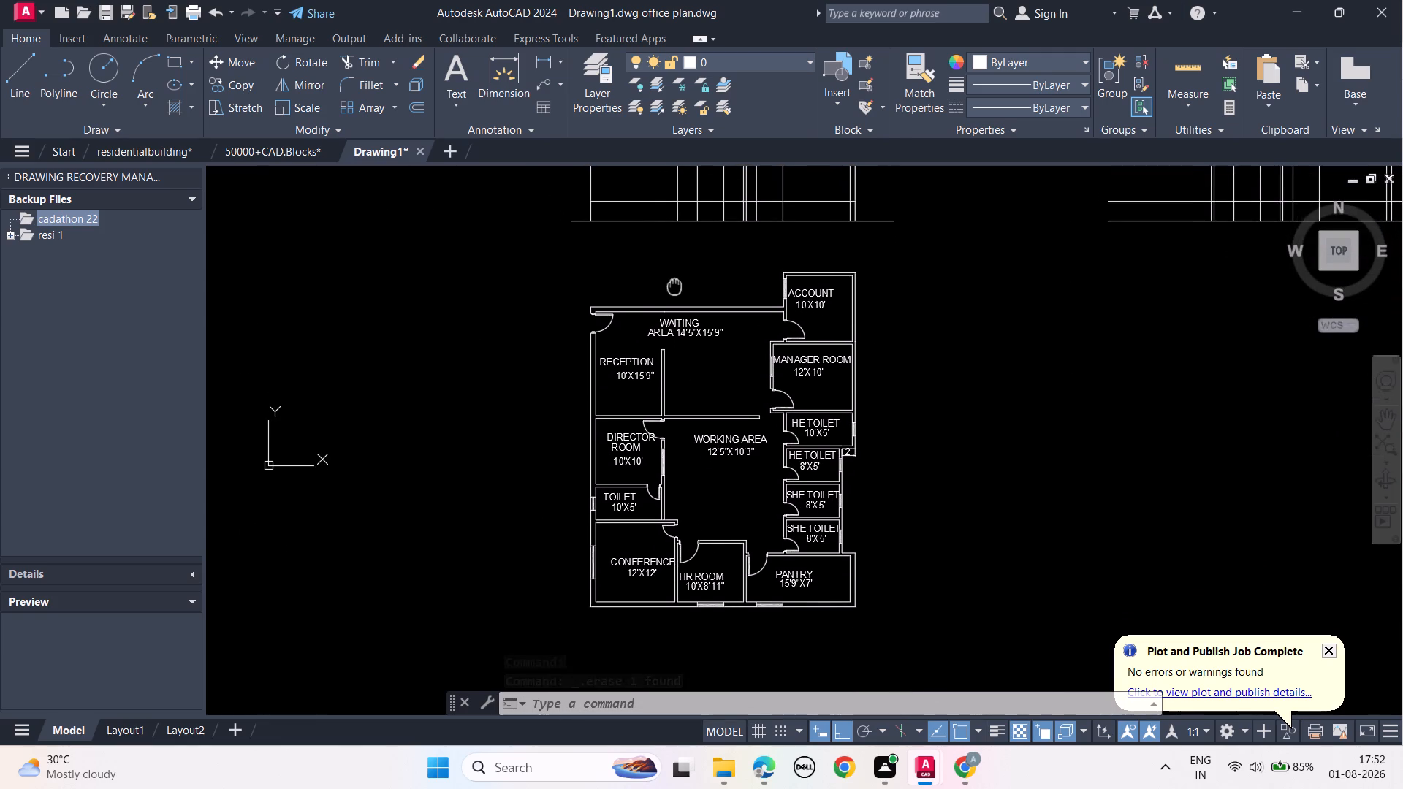
{"action": "middle_click_drag", "start_coordinate": [674, 285], "coordinate": [672, 313]}
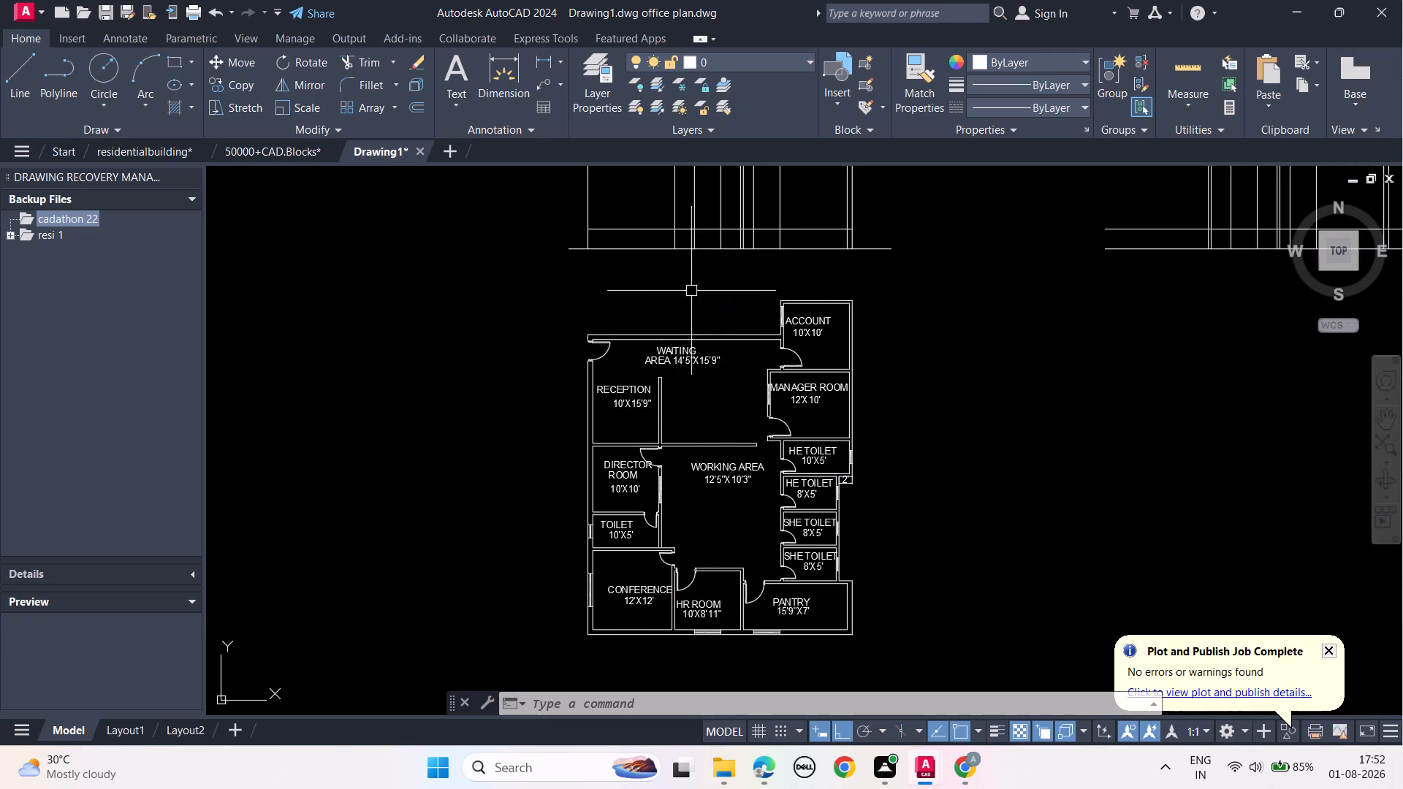
{"action": "middle_click_drag", "start_coordinate": [675, 291], "coordinate": [679, 457]}
{"action": "left_click", "coordinate": [678, 356]}
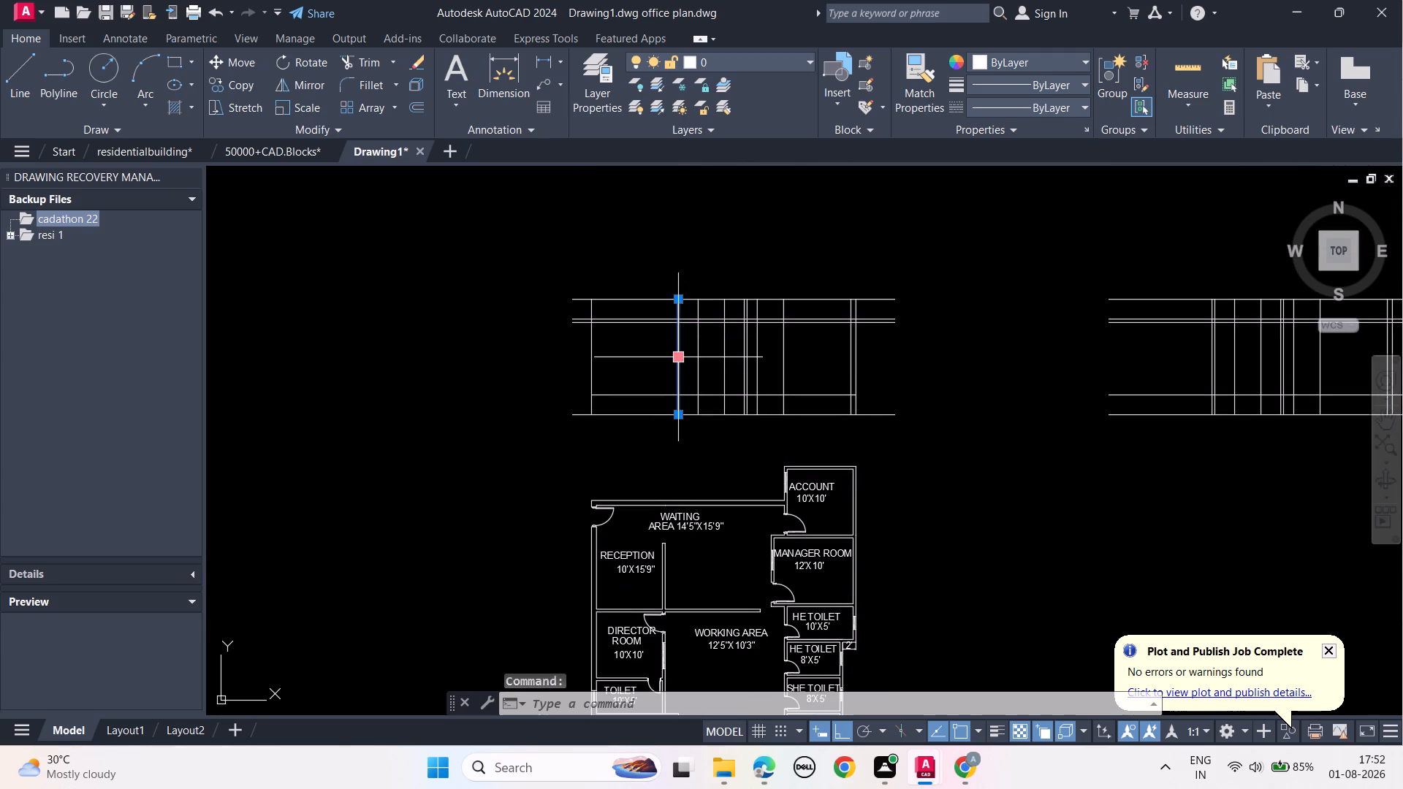
{"action": "key", "text": "Delete"}
Erase both lines of the closely spaced vertical pair in the middle of the original grid.
{"action": "middle_click_drag", "start_coordinate": [730, 473], "coordinate": [678, 332]}
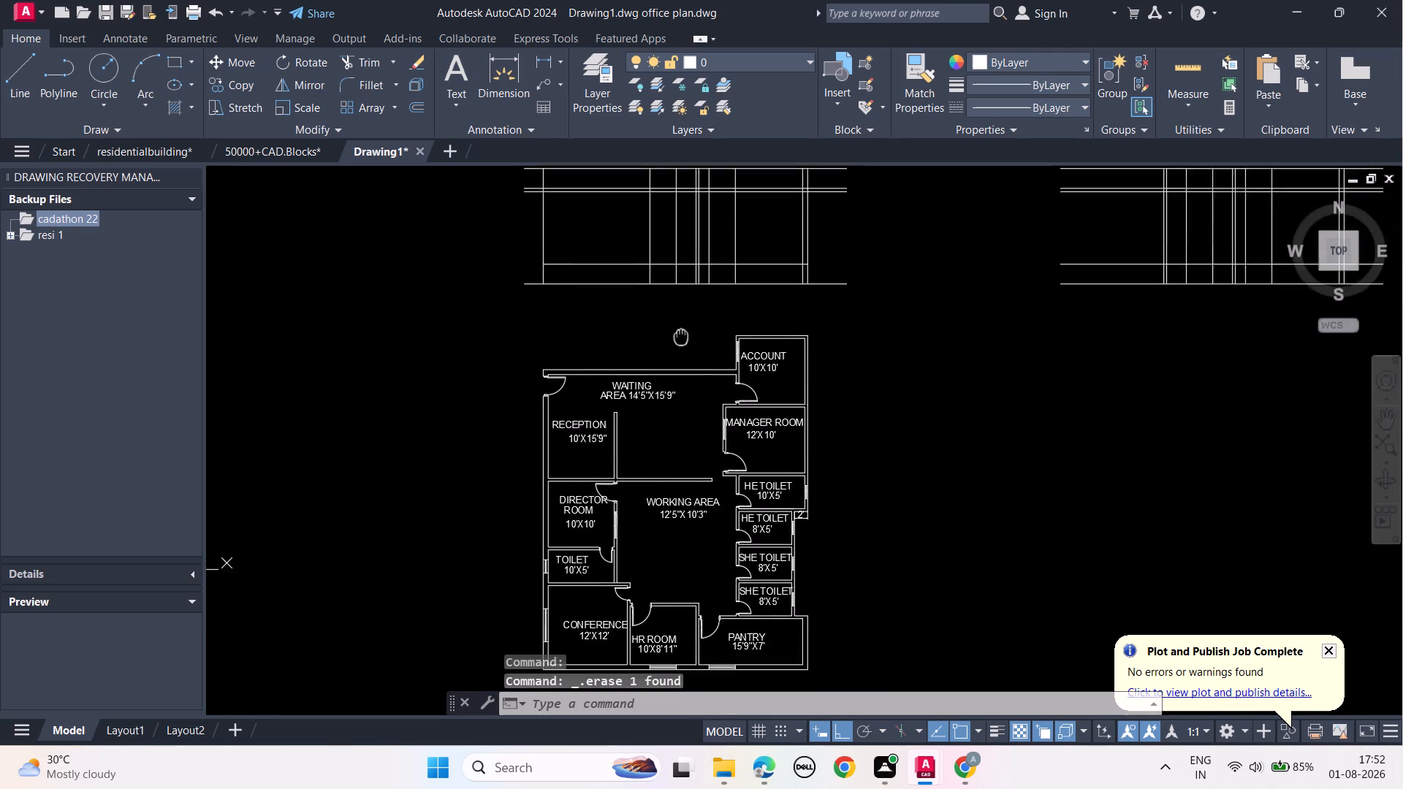
{"action": "middle_click_drag", "start_coordinate": [678, 332], "coordinate": [671, 407]}
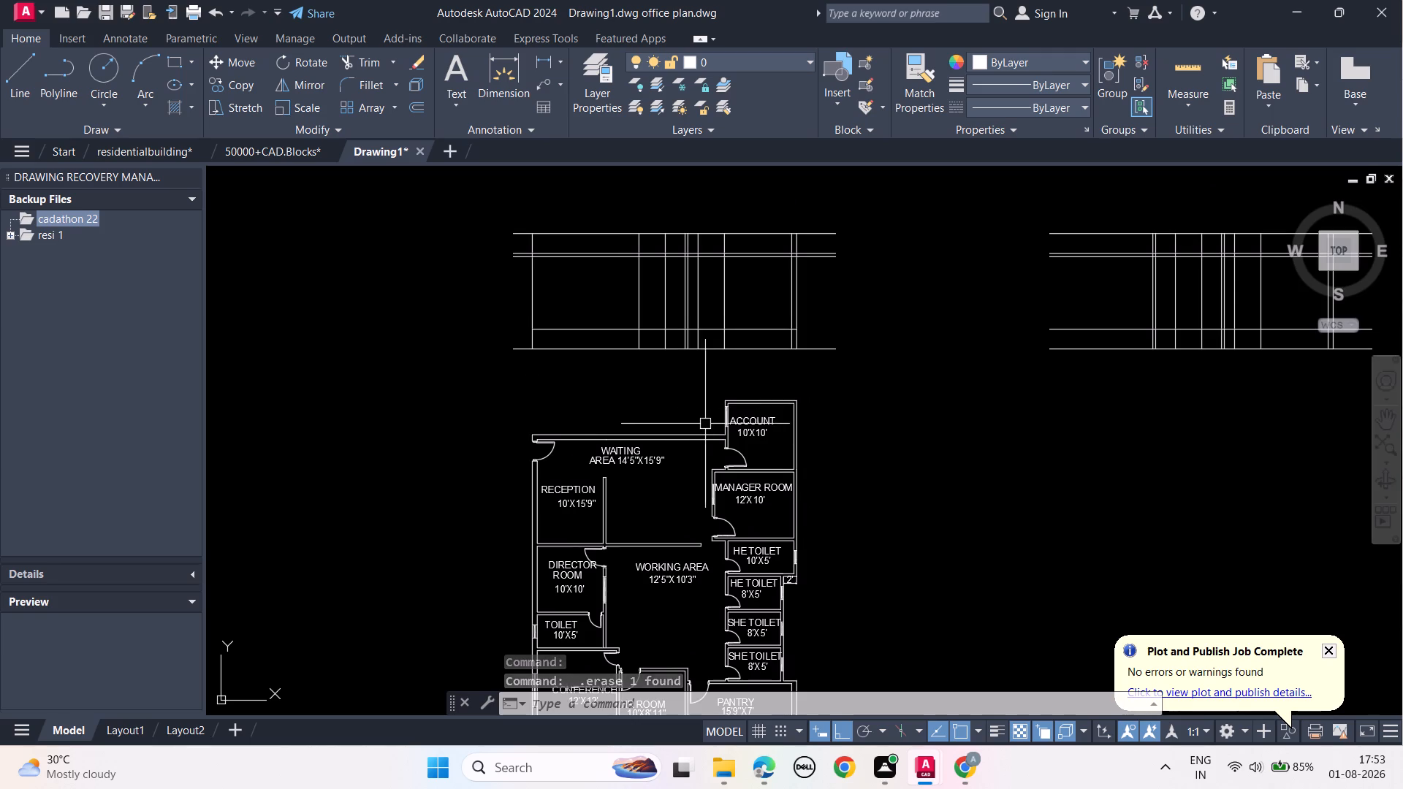
{"action": "middle_click_drag", "start_coordinate": [701, 420], "coordinate": [707, 341]}
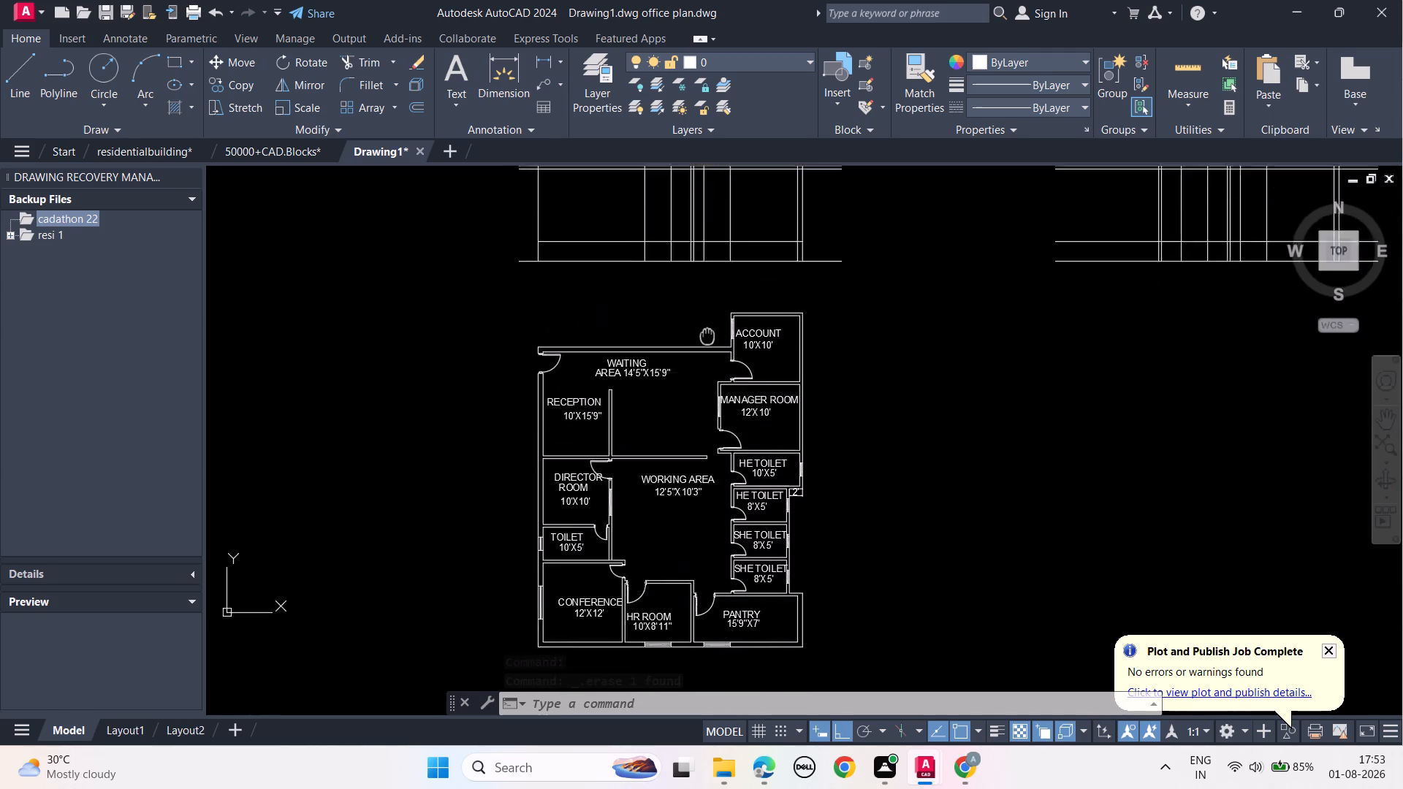
{"action": "middle_click_drag", "start_coordinate": [707, 341], "coordinate": [717, 458]}
{"action": "scroll", "coordinate": [704, 370], "scroll_direction": "up", "scroll_amount": 1}
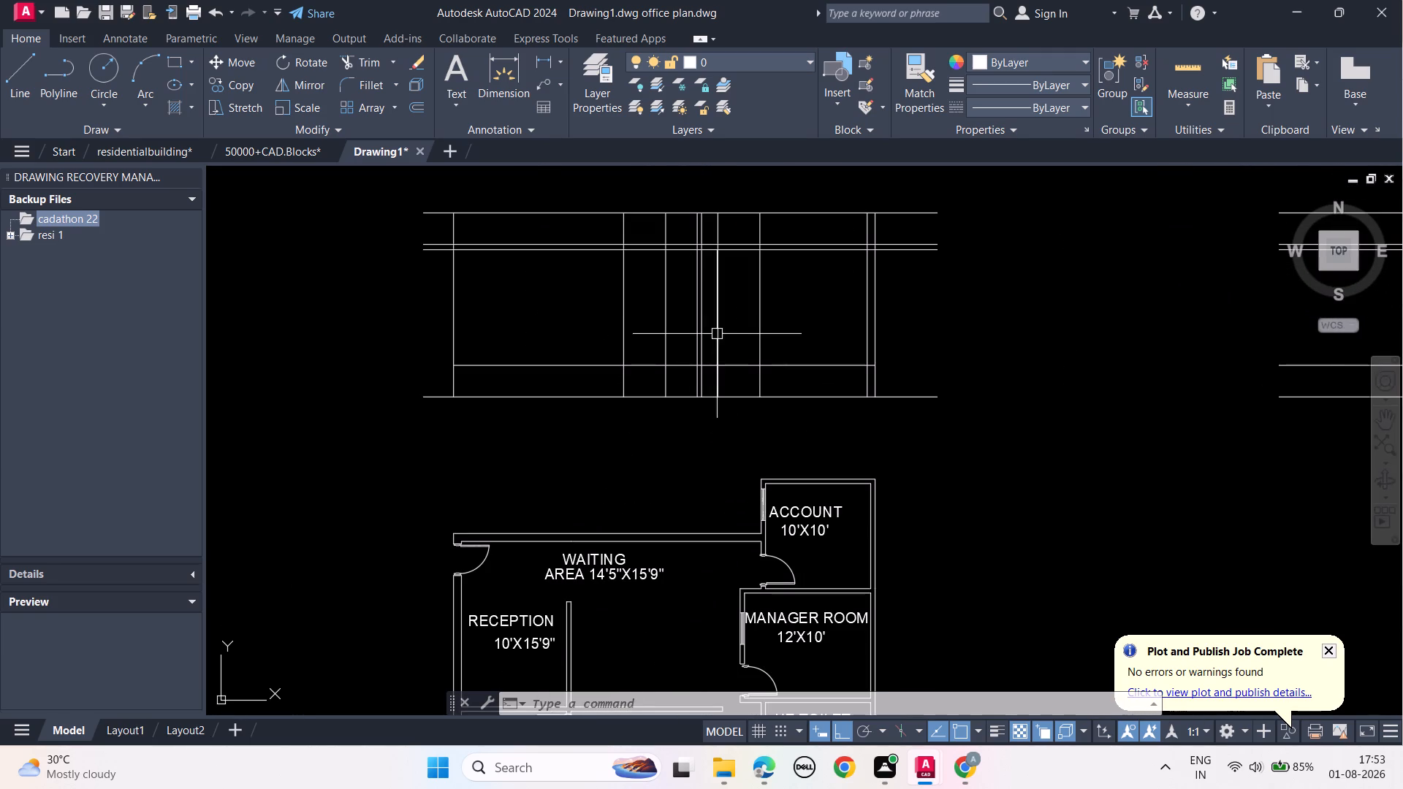
{"action": "left_click", "coordinate": [698, 334]}
{"action": "scroll", "coordinate": [704, 331], "scroll_direction": "up", "scroll_amount": 3}
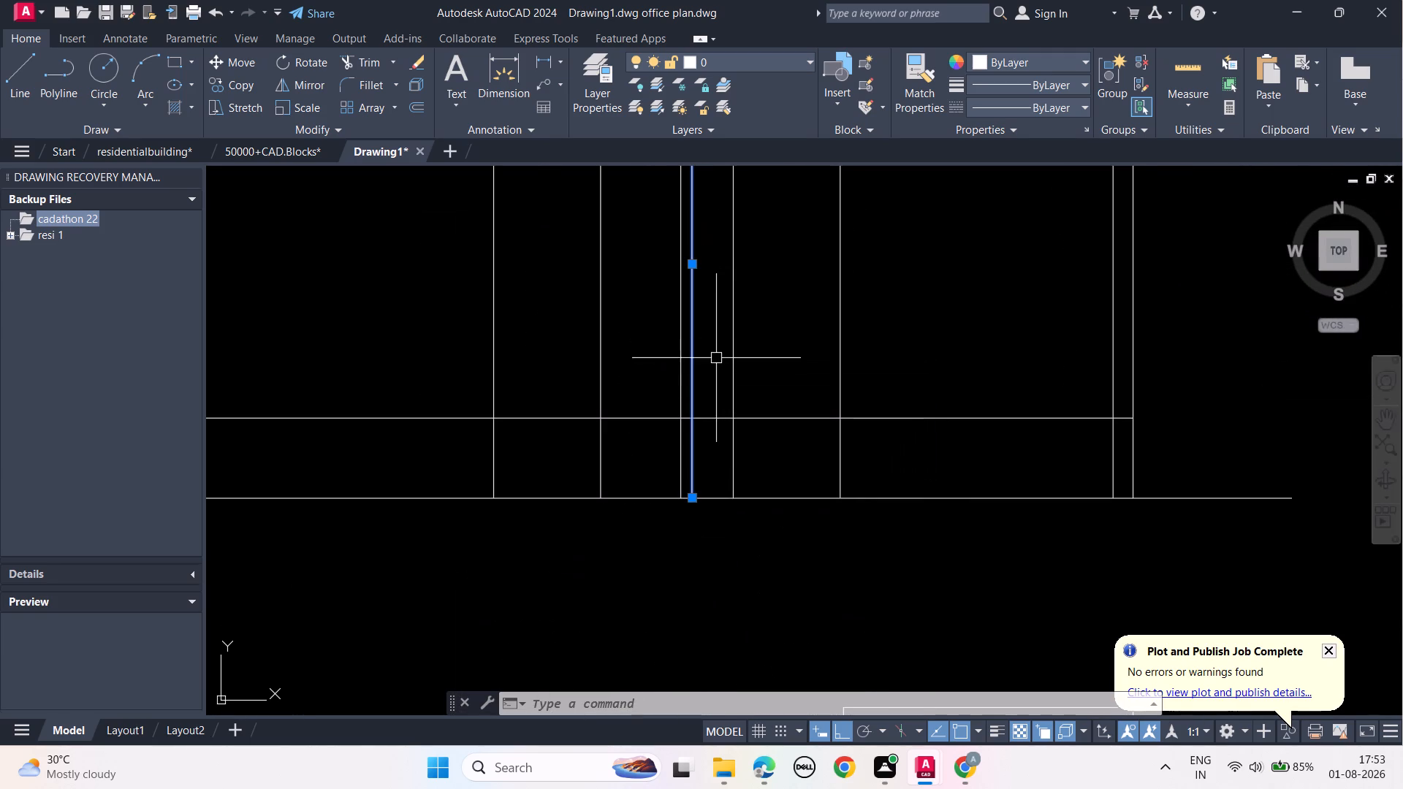
{"action": "left_click_drag", "start_coordinate": [712, 361], "coordinate": [651, 308]}
{"action": "left_click", "coordinate": [651, 308]}
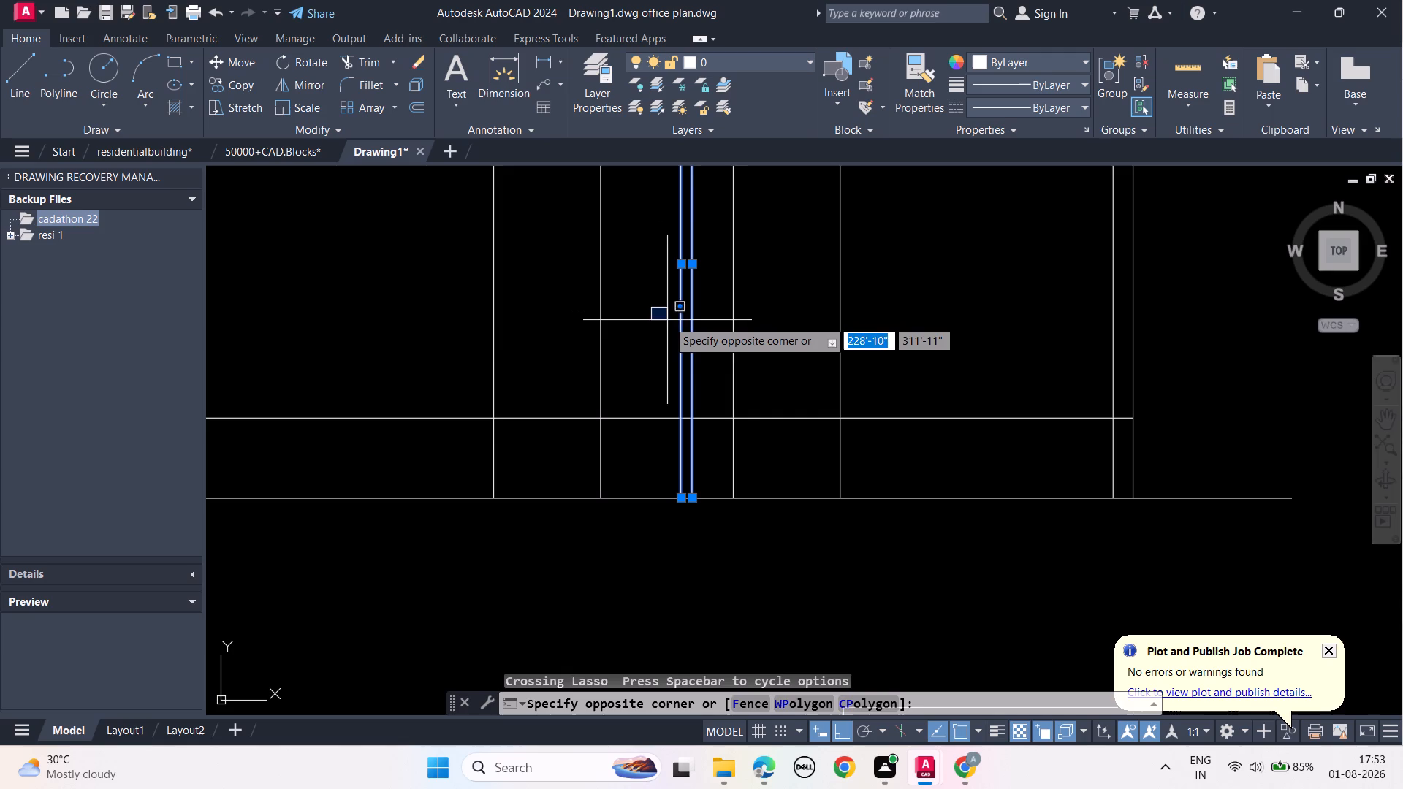
{"action": "key", "text": "Delete"}
{"action": "key", "text": "Delete"}
{"action": "key", "text": "Delete"}
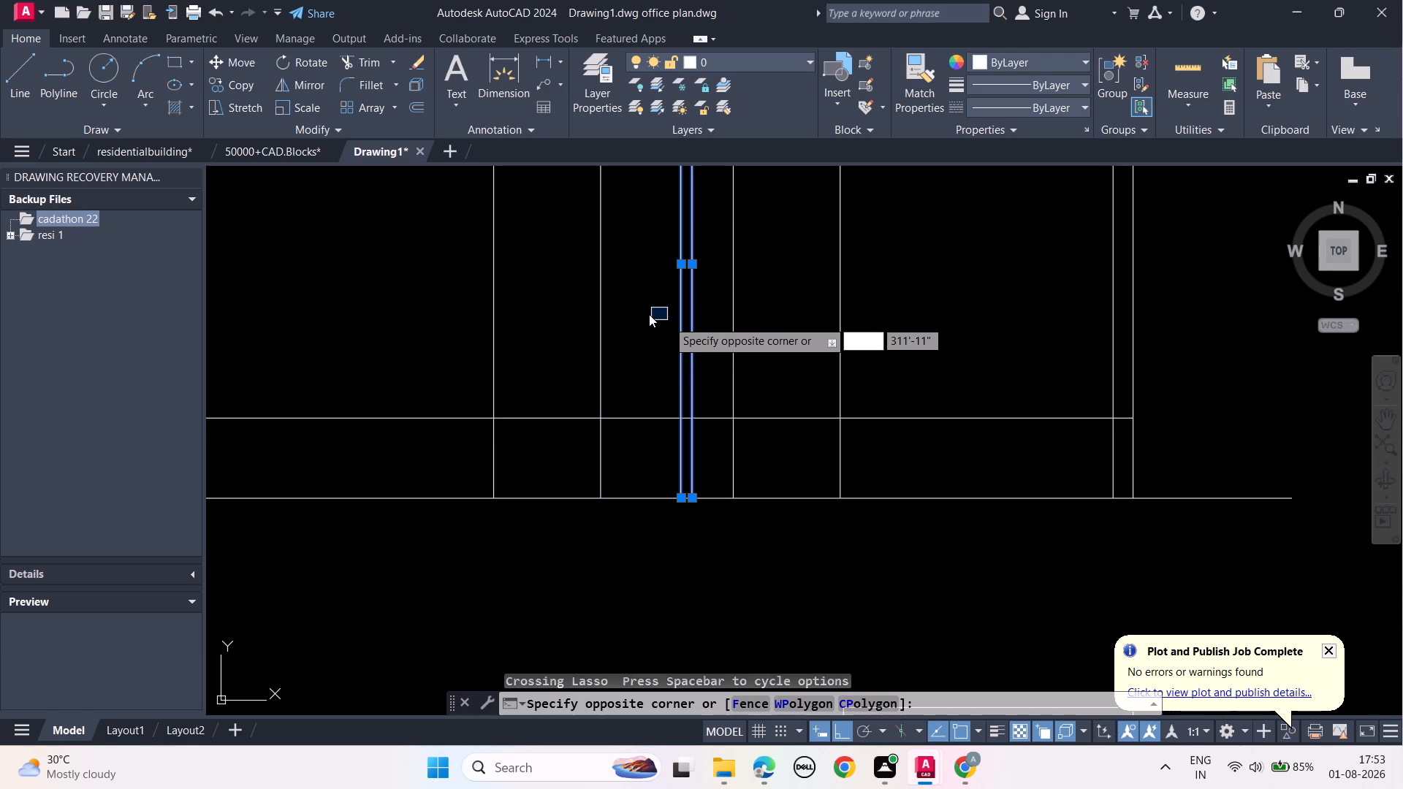
{"action": "key", "text": "Delete"}
{"action": "key", "text": "Escape"}
{"action": "key", "text": "Escape"}
{"action": "left_click", "coordinate": [674, 300]}
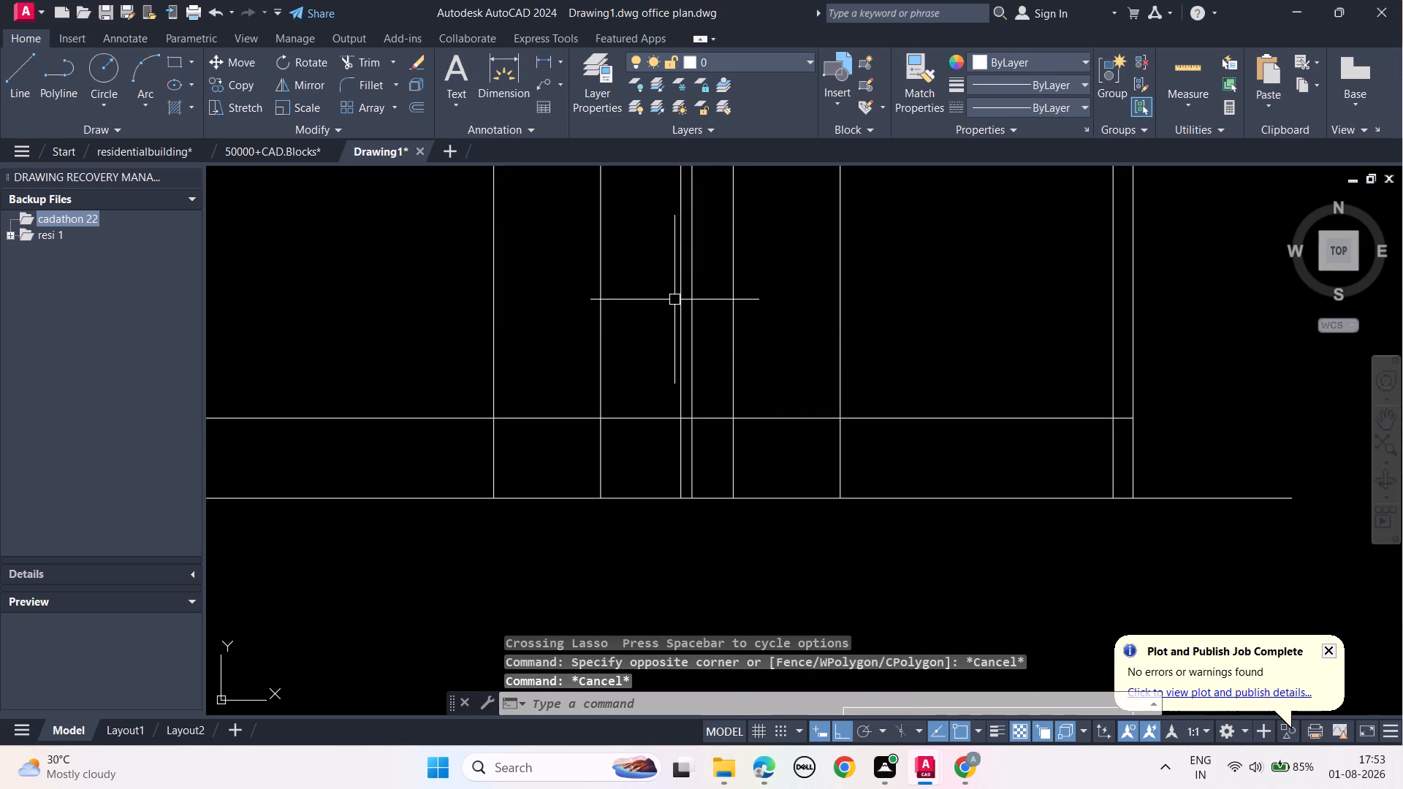
{"action": "left_click", "coordinate": [696, 253]}
{"action": "left_click", "coordinate": [699, 327]}
{"action": "left_click", "coordinate": [658, 245]}
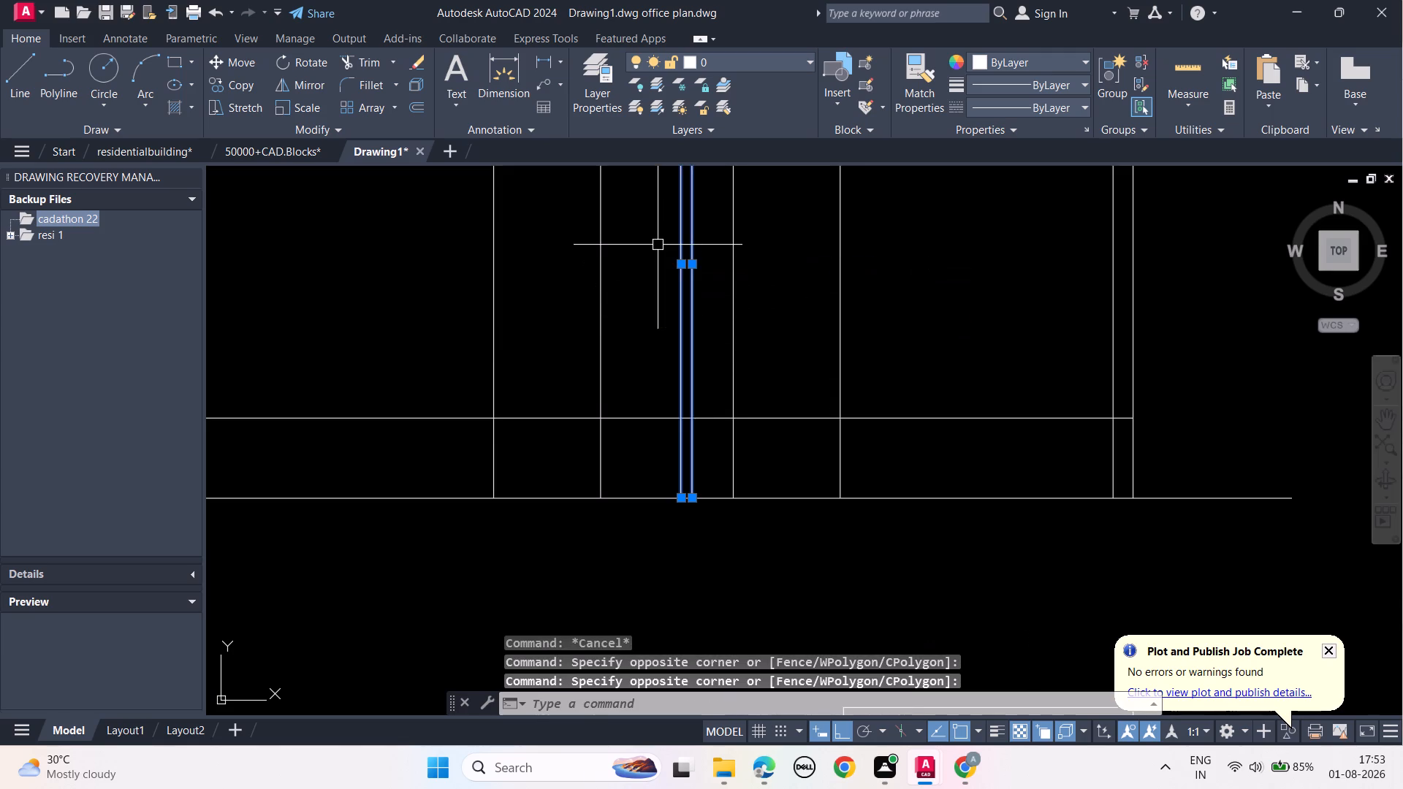
{"action": "key", "text": "Delete"}
Save the drawing.
{"action": "scroll", "coordinate": [658, 245], "scroll_direction": "down", "scroll_amount": 2}
{"action": "middle_click_drag", "start_coordinate": [674, 376], "coordinate": [685, 319]}
{"action": "scroll", "coordinate": [685, 319], "scroll_direction": "down", "scroll_amount": 1}
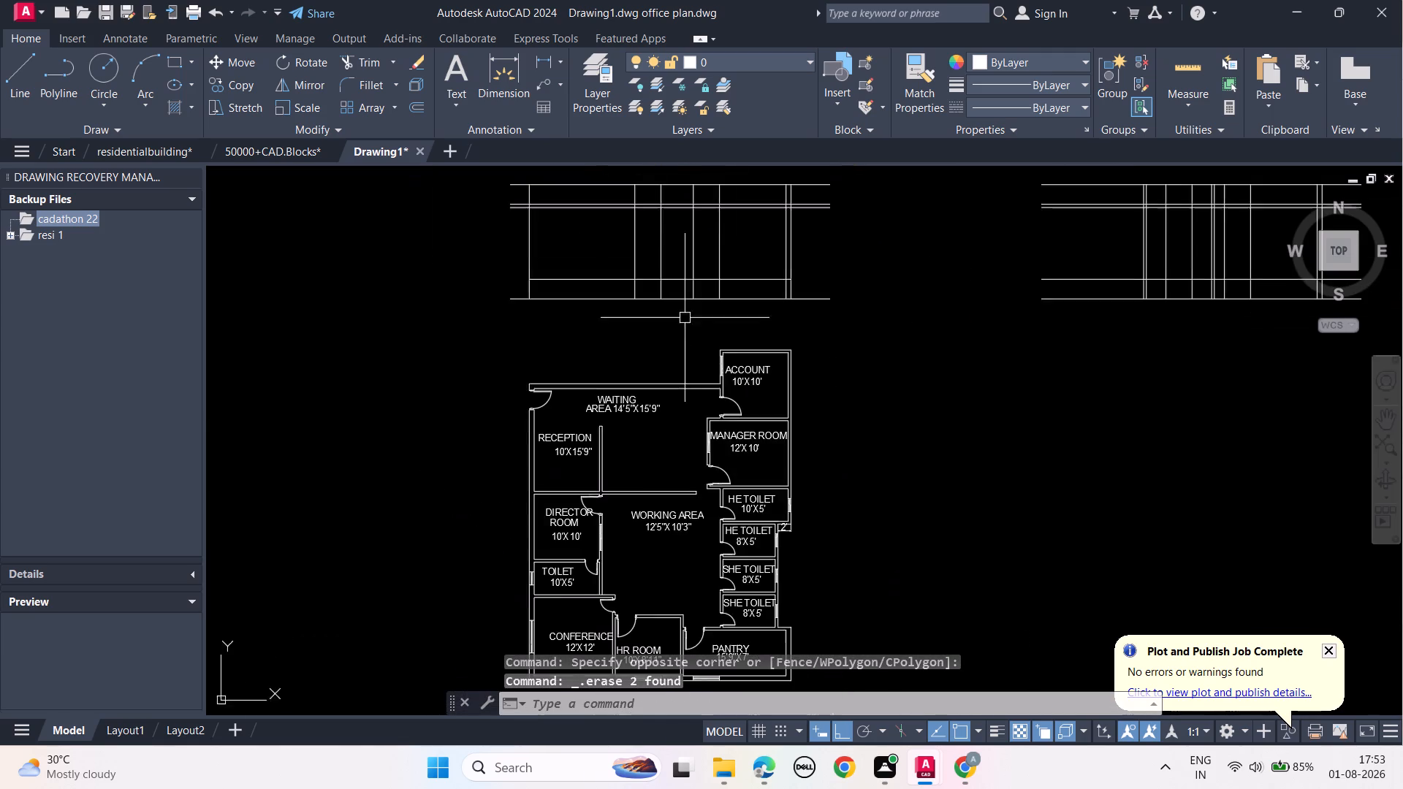
{"action": "scroll", "coordinate": [684, 319], "scroll_direction": "down", "scroll_amount": 1}
{"action": "scroll", "coordinate": [736, 519], "scroll_direction": "up", "scroll_amount": 1}
{"action": "middle_click_drag", "start_coordinate": [780, 458], "coordinate": [832, 630]}
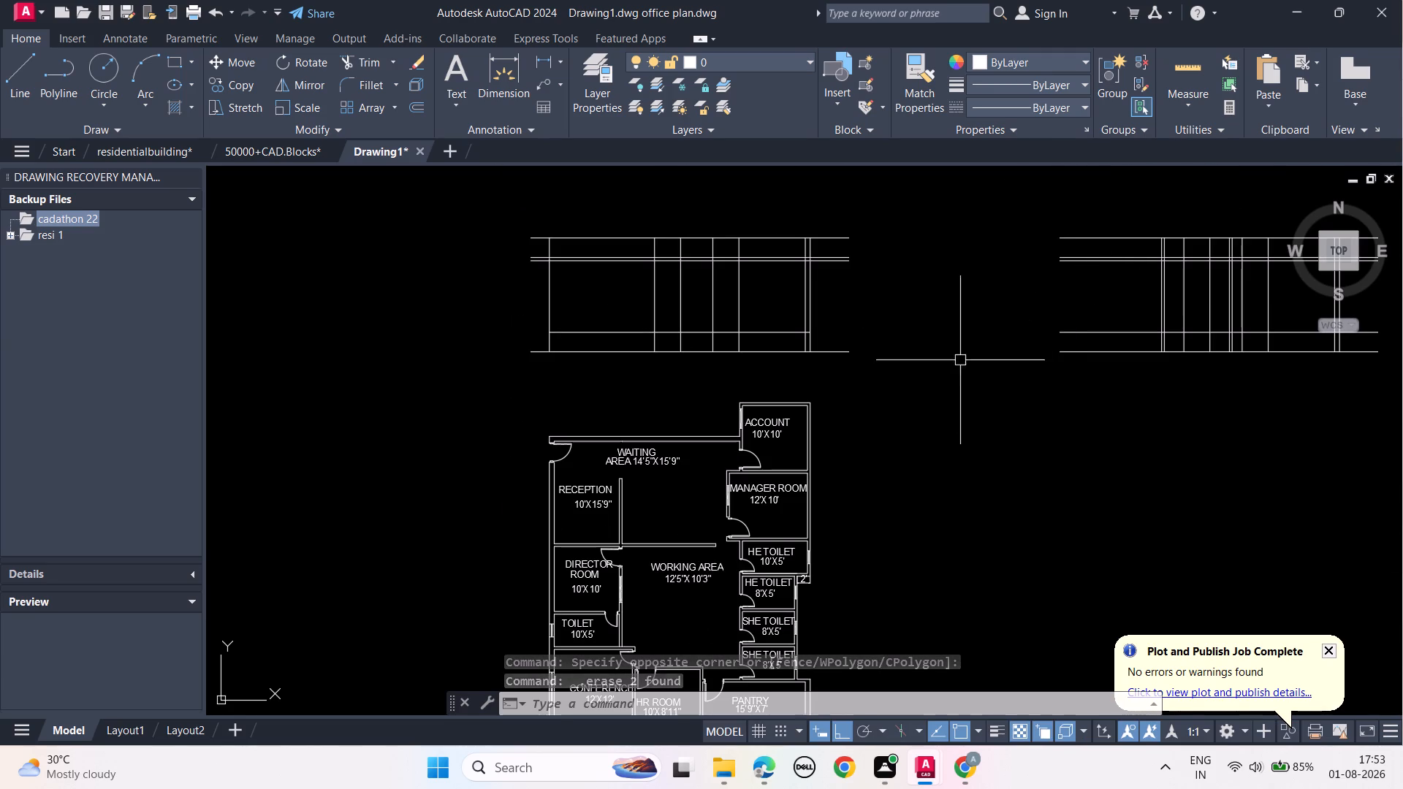
{"action": "key", "text": "ctrl+s"}
Erase the inner line of the rightmost vertical pair in the original grid.
{"action": "middle_click_drag", "start_coordinate": [905, 416], "coordinate": [927, 326]}
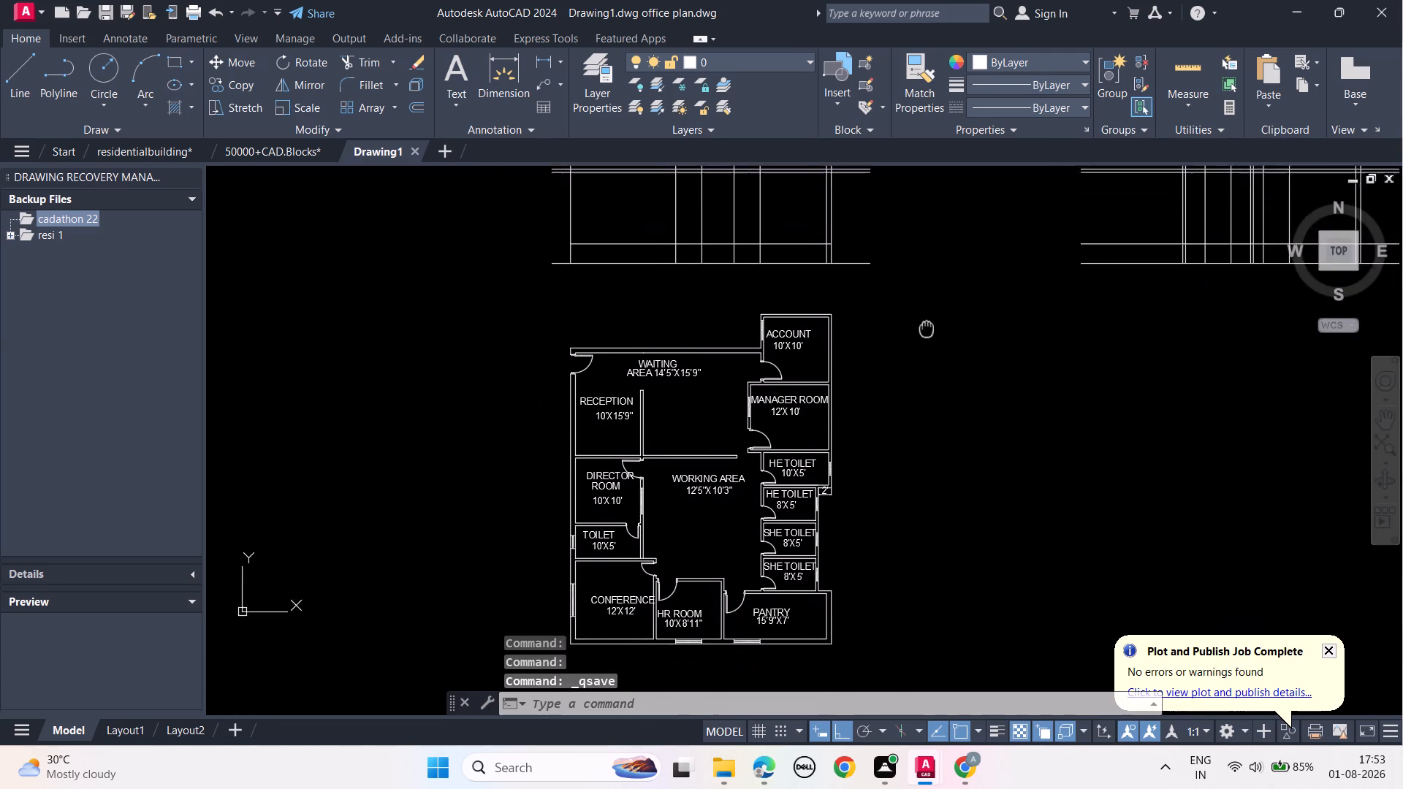
{"action": "middle_click_drag", "start_coordinate": [927, 326], "coordinate": [916, 348]}
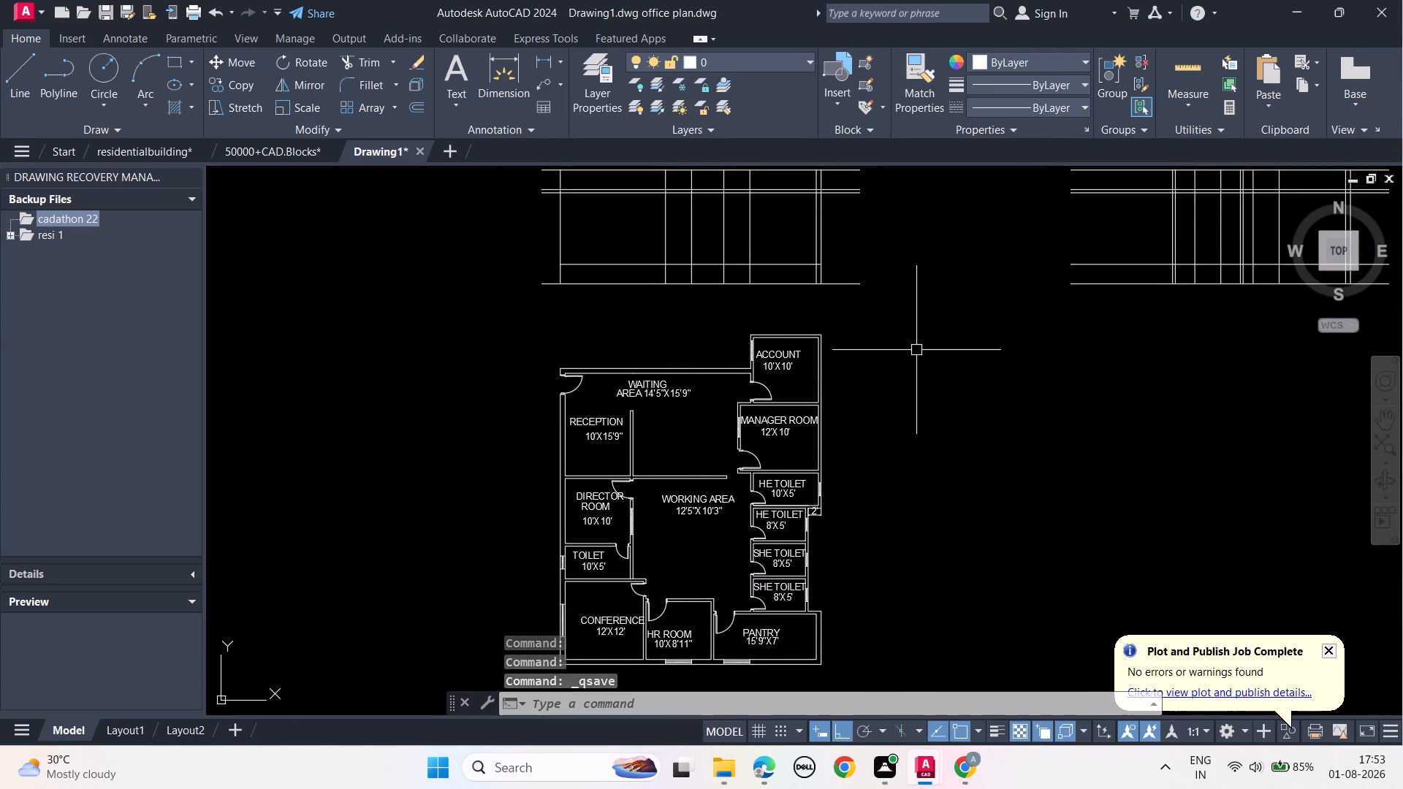
{"action": "middle_click_drag", "start_coordinate": [913, 278], "coordinate": [939, 456]}
{"action": "scroll", "coordinate": [934, 424], "scroll_direction": "up", "scroll_amount": 1}
{"action": "left_click", "coordinate": [785, 381]}
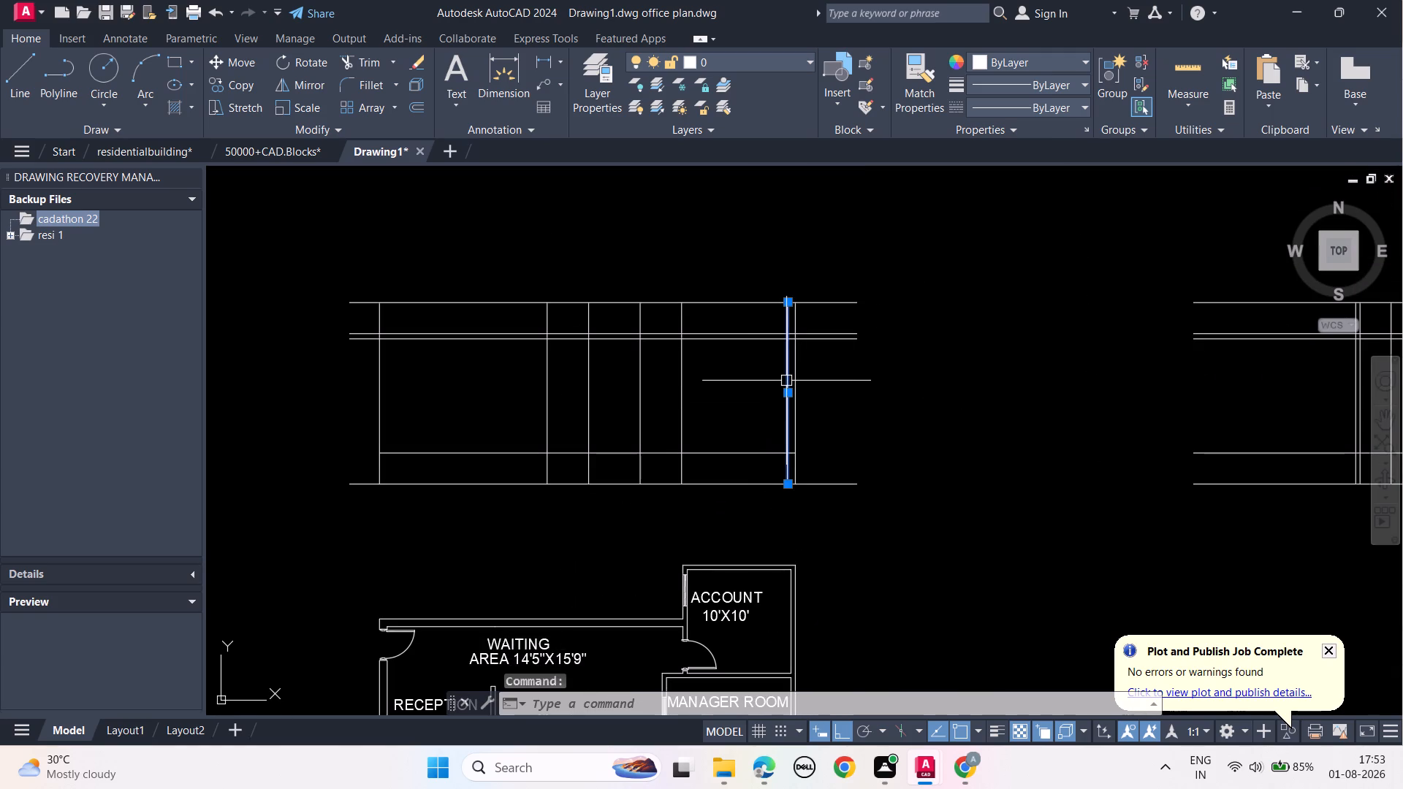
{"action": "key", "text": "Delete"}
Trim the four inner vertical lines below the second horizontal line from the bottom and between the two topmost horizontal lines.
{"action": "middle_click_drag", "start_coordinate": [882, 508], "coordinate": [920, 185]}
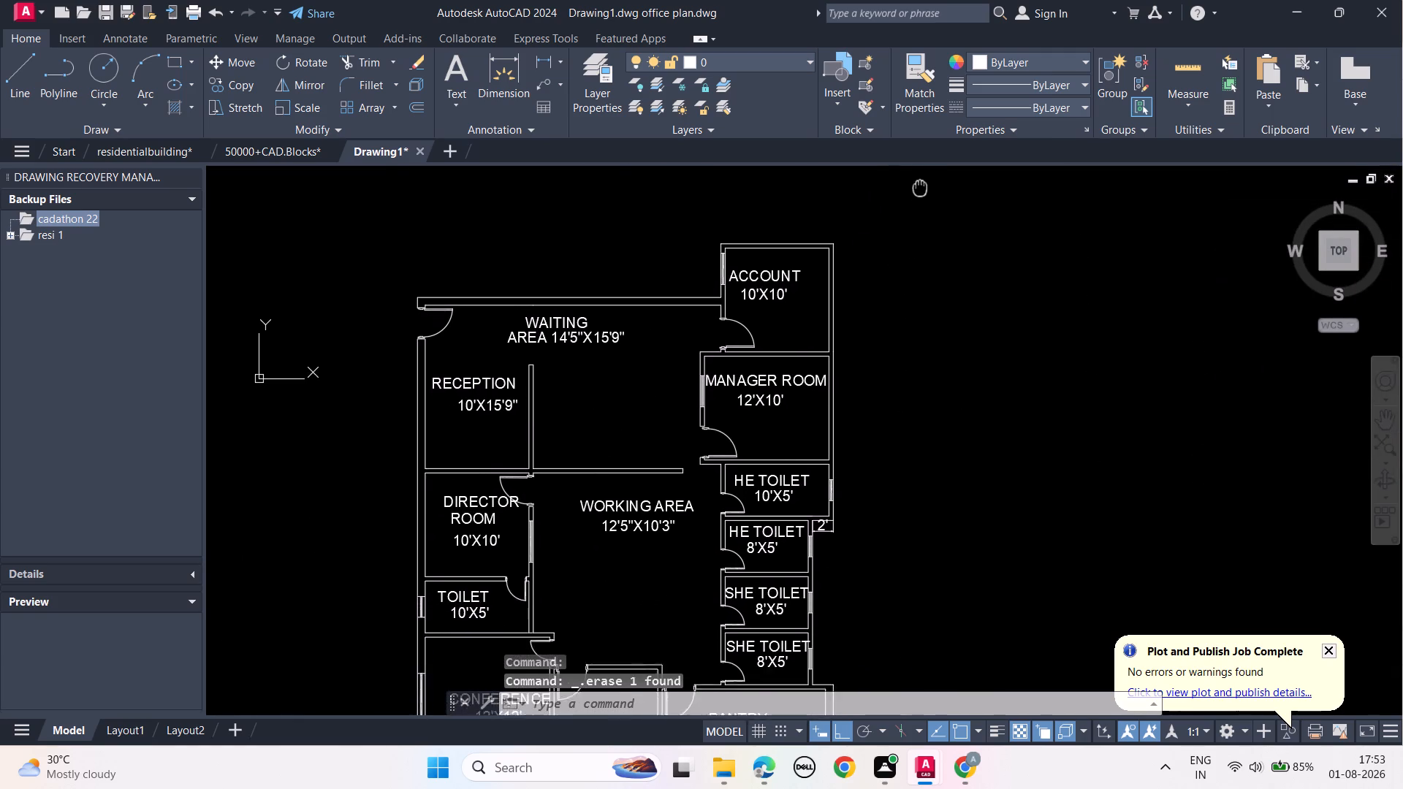
{"action": "middle_click_drag", "start_coordinate": [920, 185], "coordinate": [912, 439]}
{"action": "type", "text": "TR"}
{"action": "key", "text": "space"}
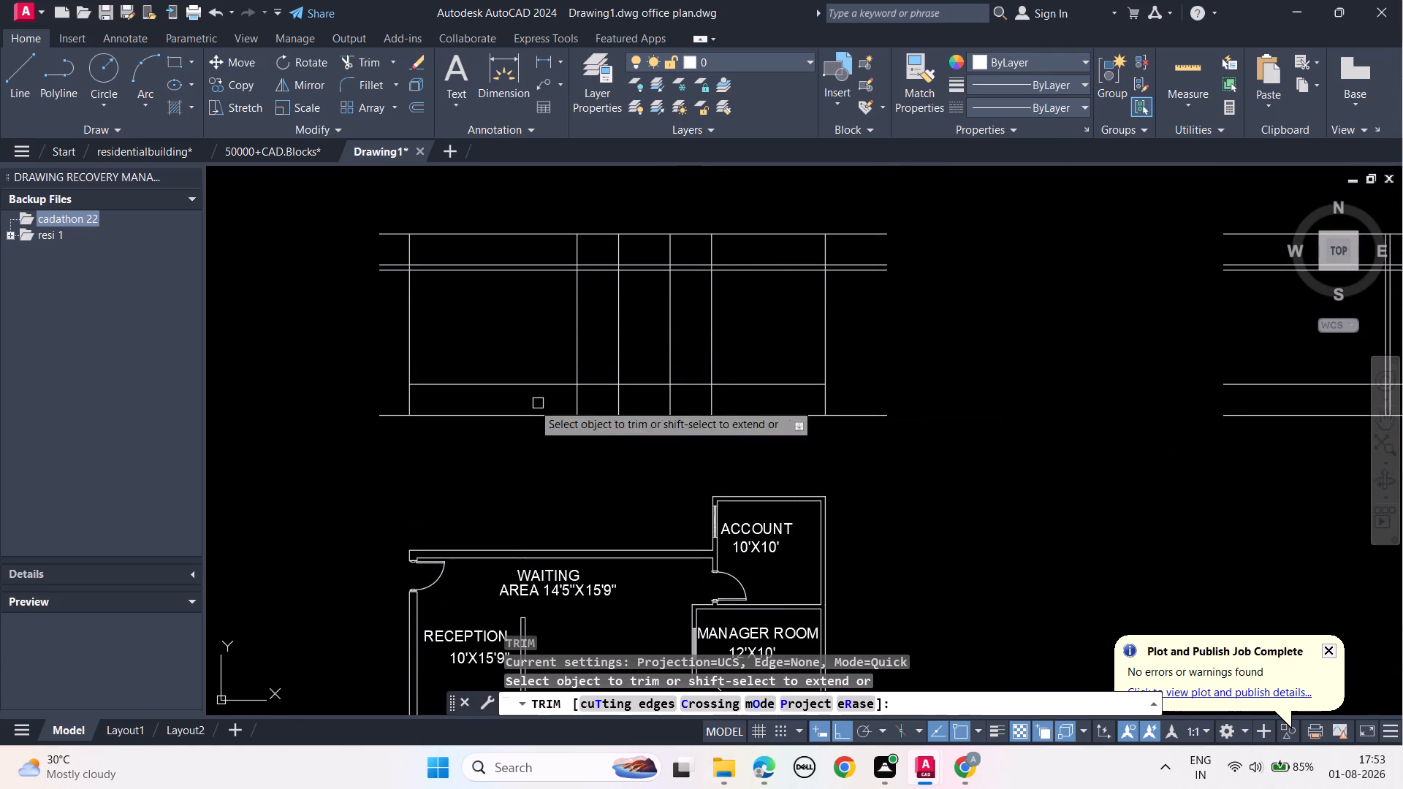
{"action": "left_click_drag", "start_coordinate": [536, 397], "coordinate": [732, 395]}
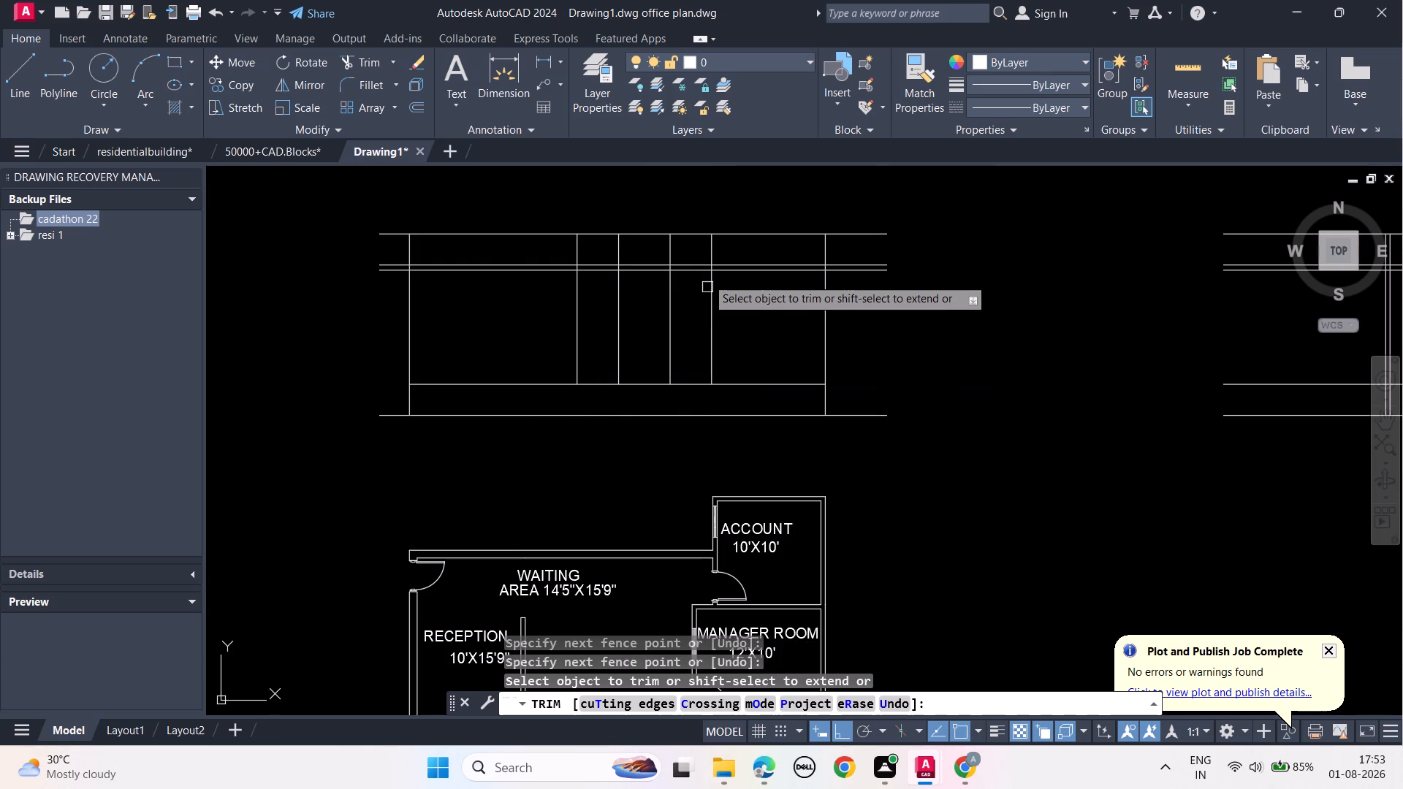
{"action": "left_click_drag", "start_coordinate": [731, 245], "coordinate": [565, 253]}
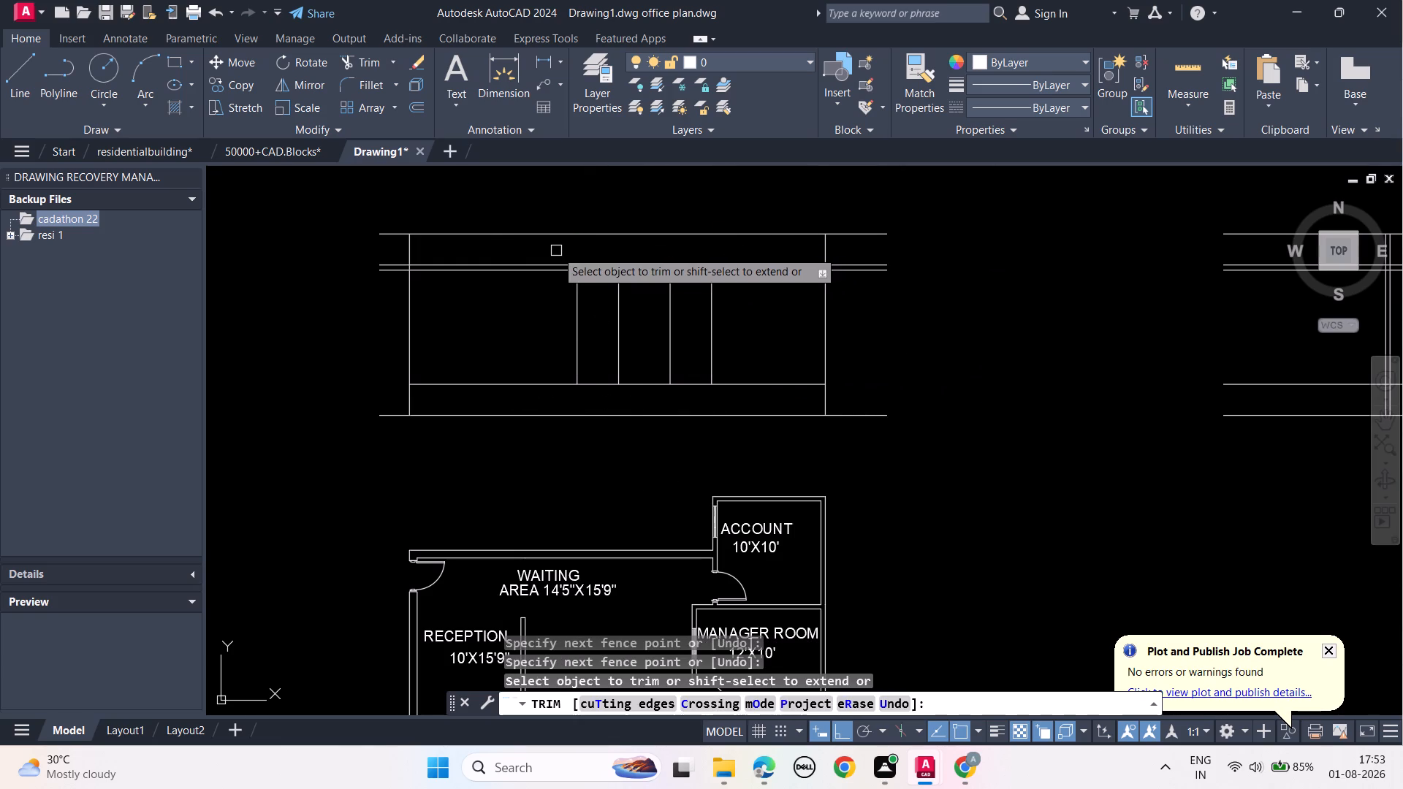
{"action": "key", "text": "Escape"}
{"action": "key", "text": "Escape"}
{"action": "key", "text": "Escape"}
Trim the short segments of the four inner vertical lines between the two closely spaced upper horizontal lines.
{"action": "scroll", "coordinate": [556, 251], "scroll_direction": "up", "scroll_amount": 2}
{"action": "type", "text": "TR"}
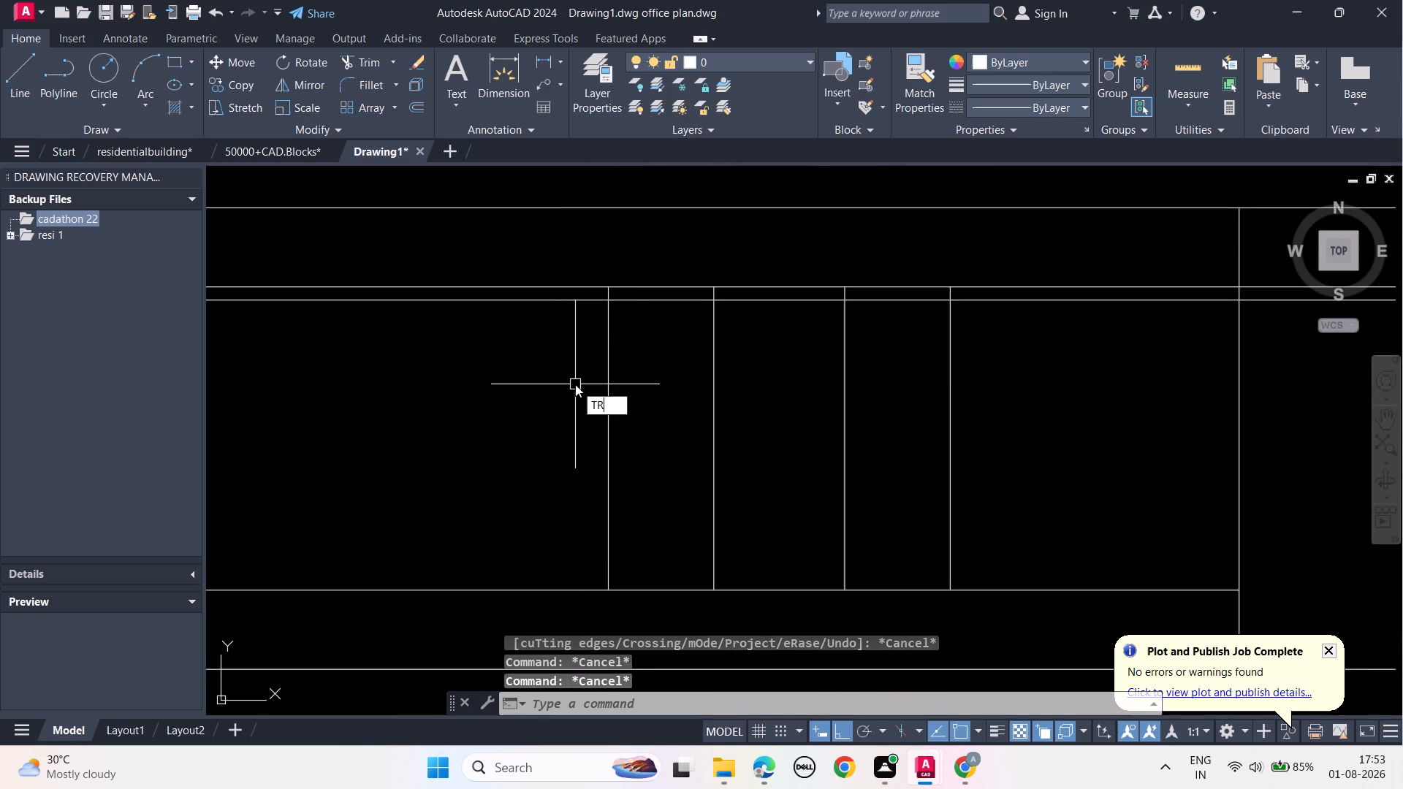
{"action": "key", "text": "space"}
{"action": "scroll", "coordinate": [648, 379], "scroll_direction": "up", "scroll_amount": 2}
{"action": "middle_click_drag", "start_coordinate": [631, 349], "coordinate": [609, 568]}
{"action": "left_click_drag", "start_coordinate": [525, 376], "coordinate": [550, 376]}
{"action": "left_click", "coordinate": [783, 374]}
{"action": "left_click", "coordinate": [809, 375]}
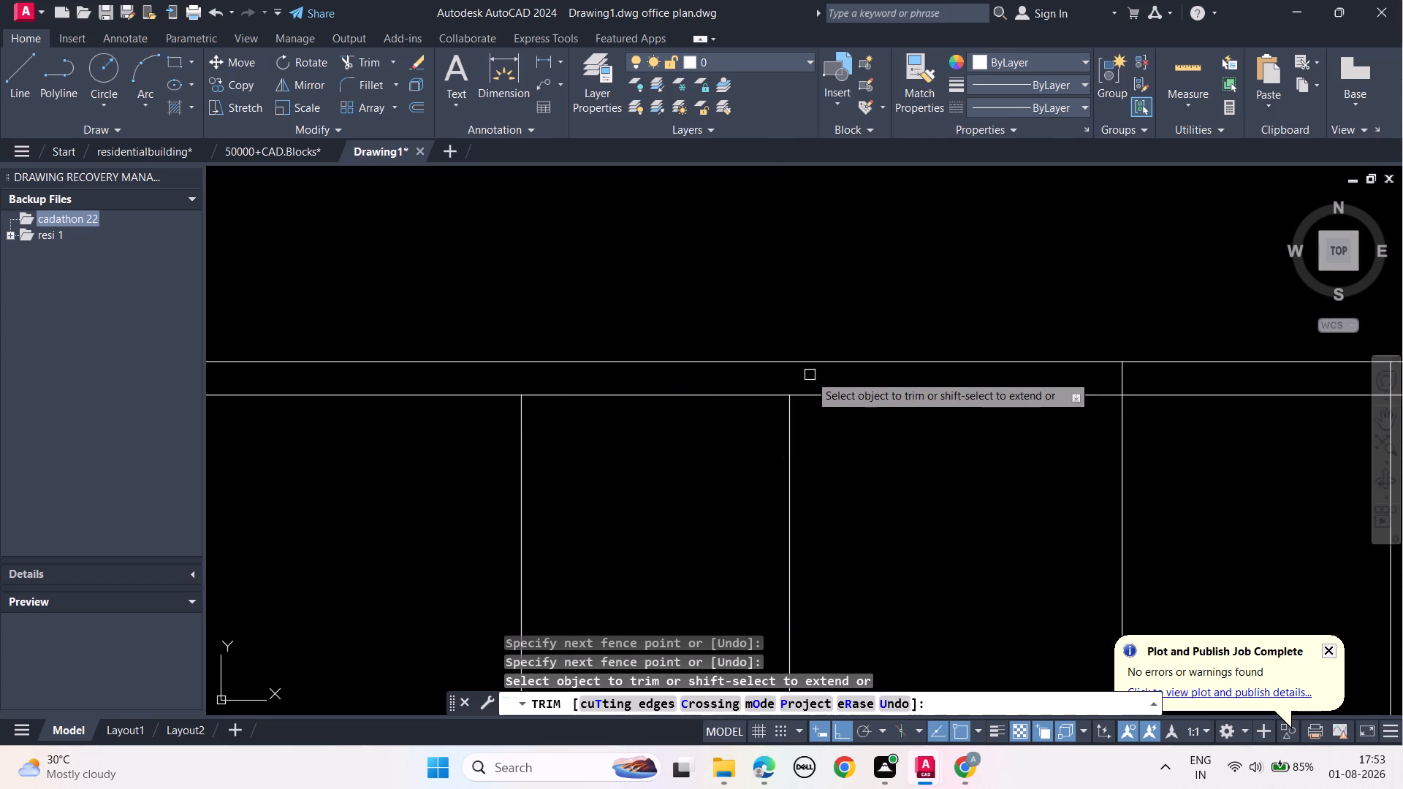
{"action": "left_click", "coordinate": [1116, 378]}
{"action": "left_click", "coordinate": [1143, 379]}
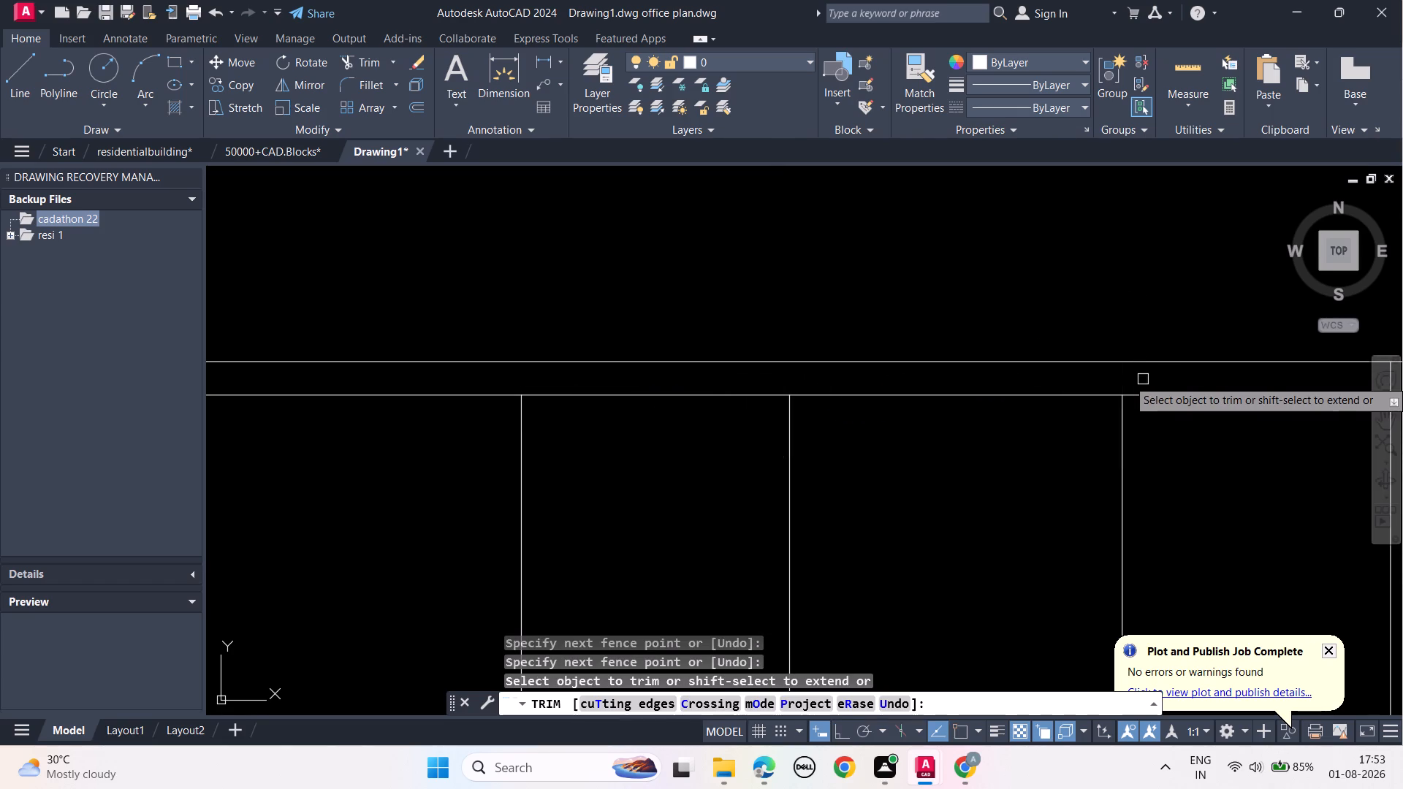
{"action": "scroll", "coordinate": [1144, 379], "scroll_direction": "down", "scroll_amount": 1}
{"action": "middle_click_drag", "start_coordinate": [1196, 431], "coordinate": [668, 549]}
{"action": "scroll", "coordinate": [751, 557], "scroll_direction": "up", "scroll_amount": 1}
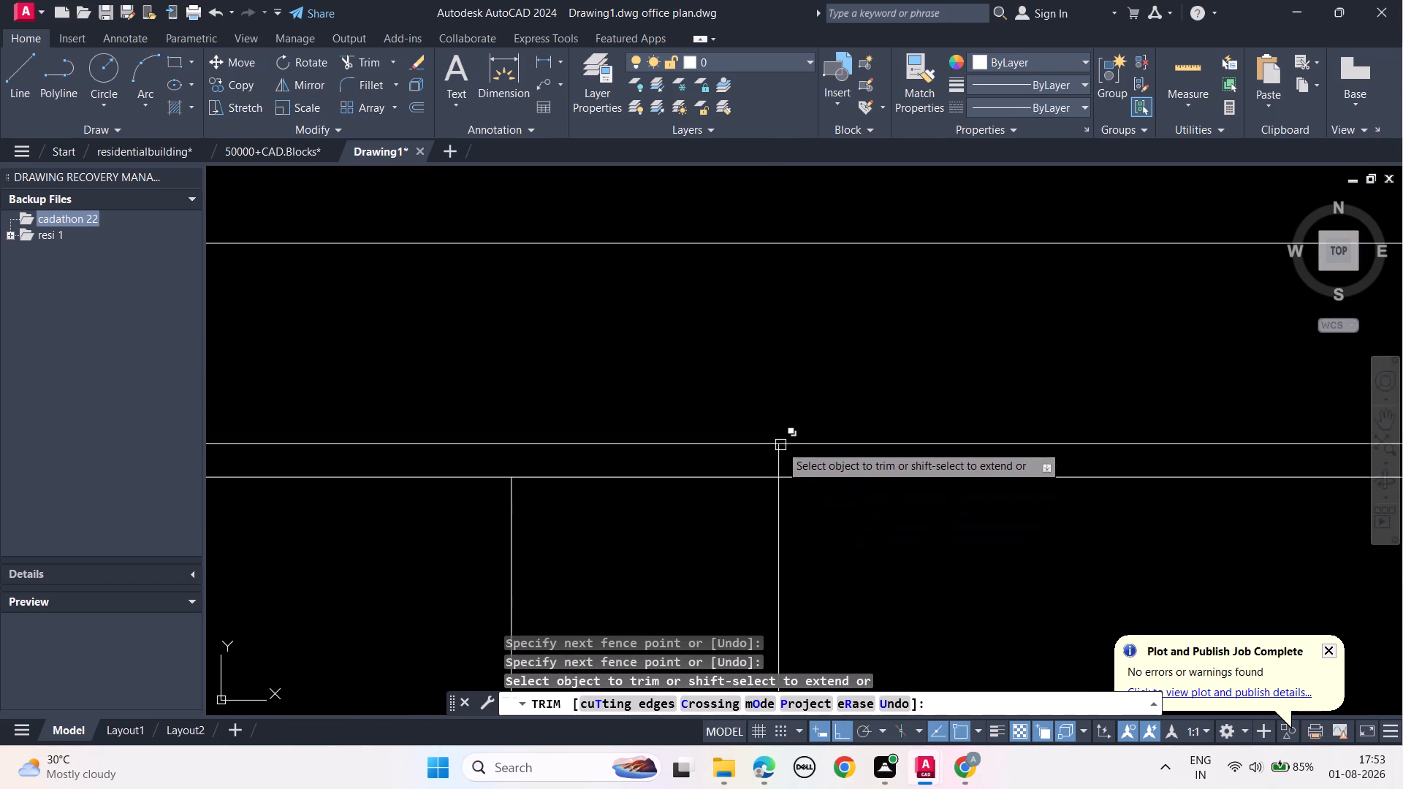
{"action": "left_click", "coordinate": [782, 461]}
Trim both outermost vertical lines between the two closely spaced upper horizontal lines and end the Trim command.
{"action": "scroll", "coordinate": [786, 461], "scroll_direction": "down", "scroll_amount": 2}
{"action": "middle_click_drag", "start_coordinate": [922, 503], "coordinate": [666, 537]}
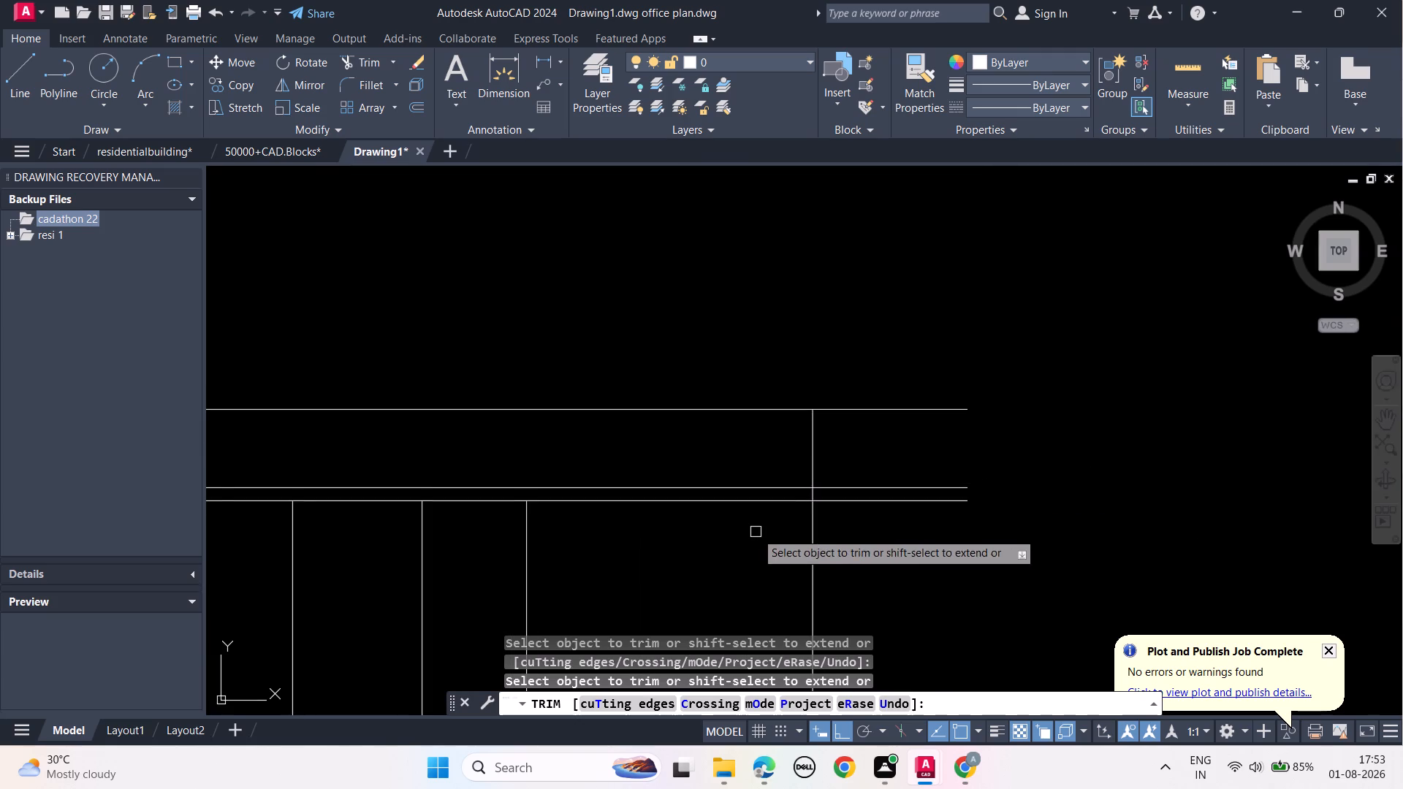
{"action": "scroll", "coordinate": [756, 531], "scroll_direction": "up", "scroll_amount": 2}
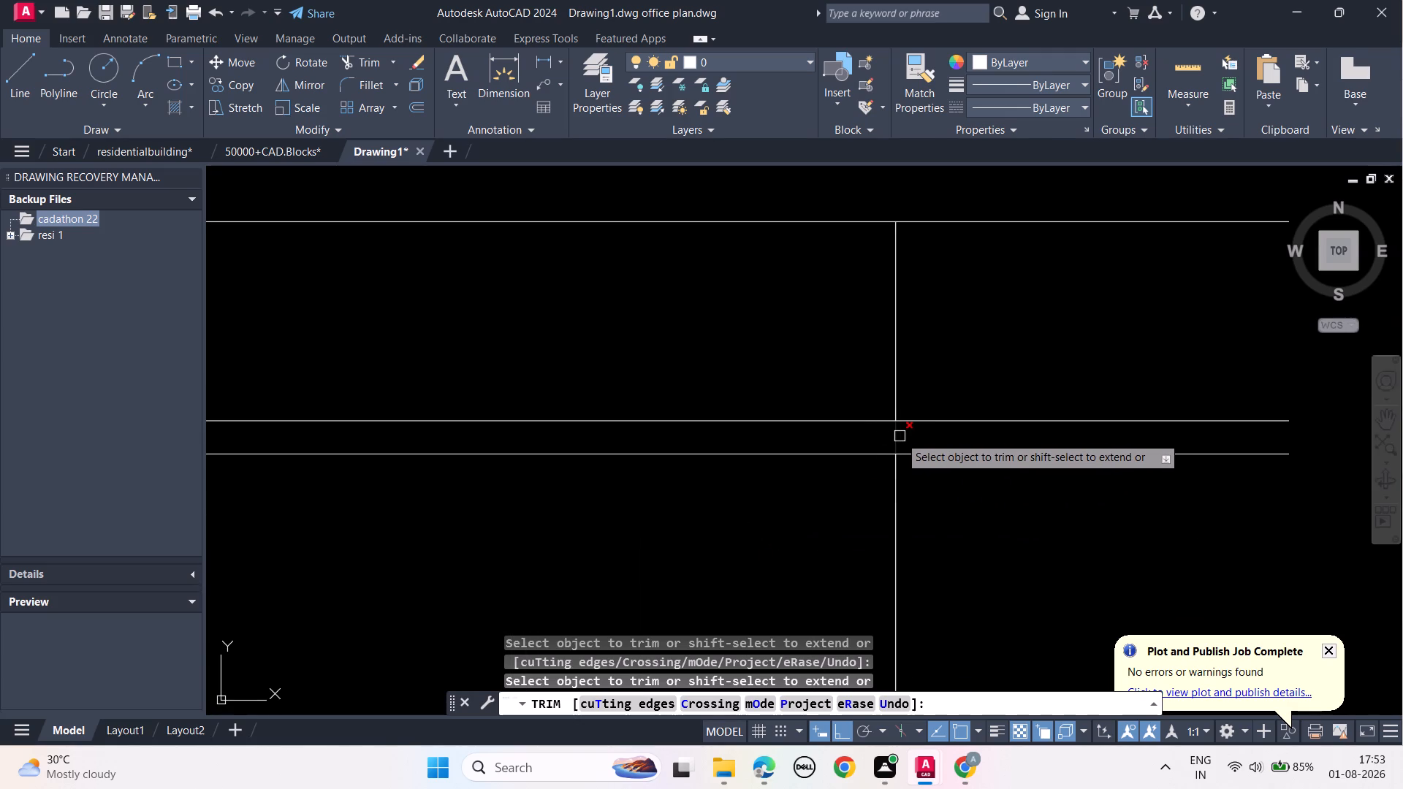
{"action": "left_click", "coordinate": [900, 436]}
{"action": "scroll", "coordinate": [897, 438], "scroll_direction": "down", "scroll_amount": 3}
{"action": "middle_click_drag", "start_coordinate": [802, 508], "coordinate": [1122, 459]}
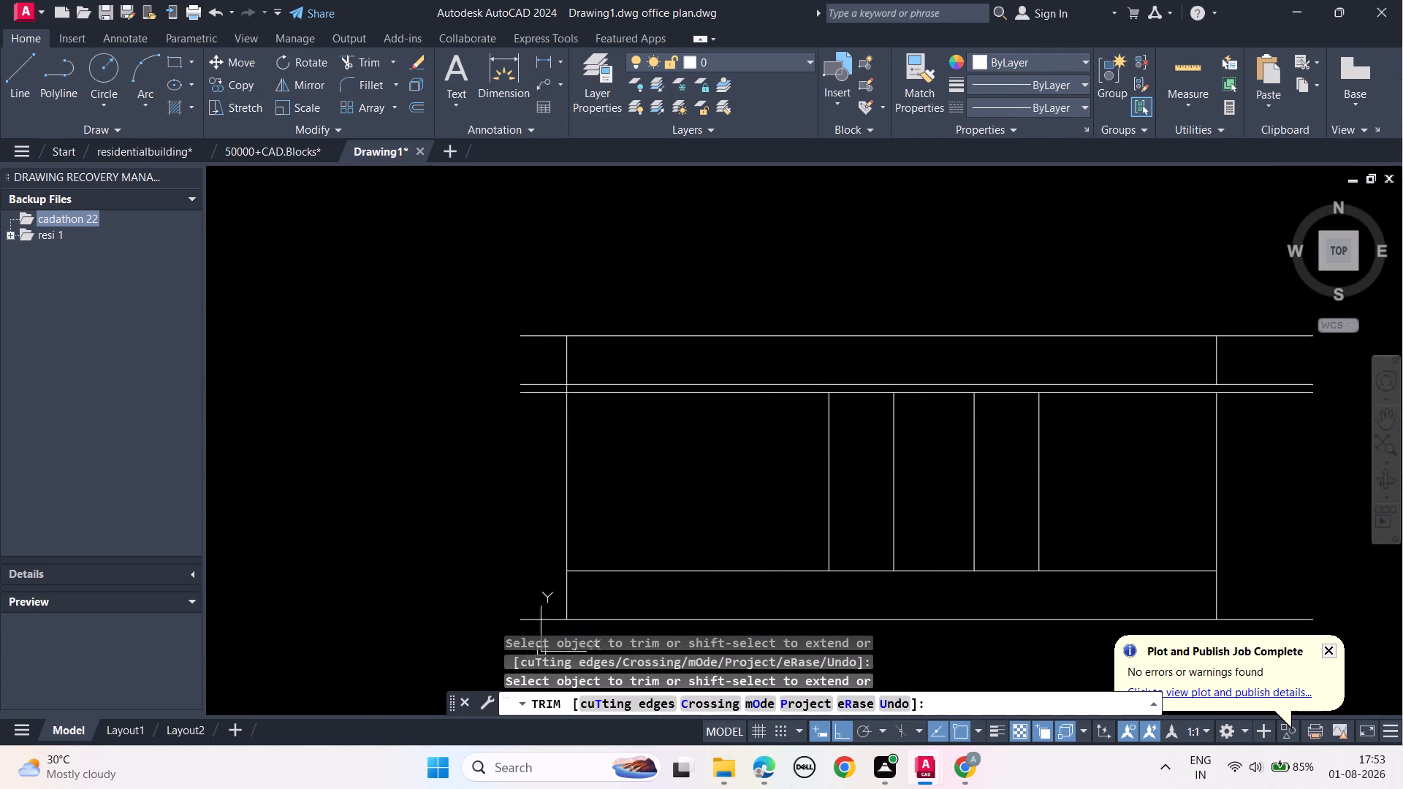
{"action": "scroll", "coordinate": [553, 426], "scroll_direction": "up", "scroll_amount": 3}
{"action": "middle_click_drag", "start_coordinate": [690, 357], "coordinate": [696, 530]}
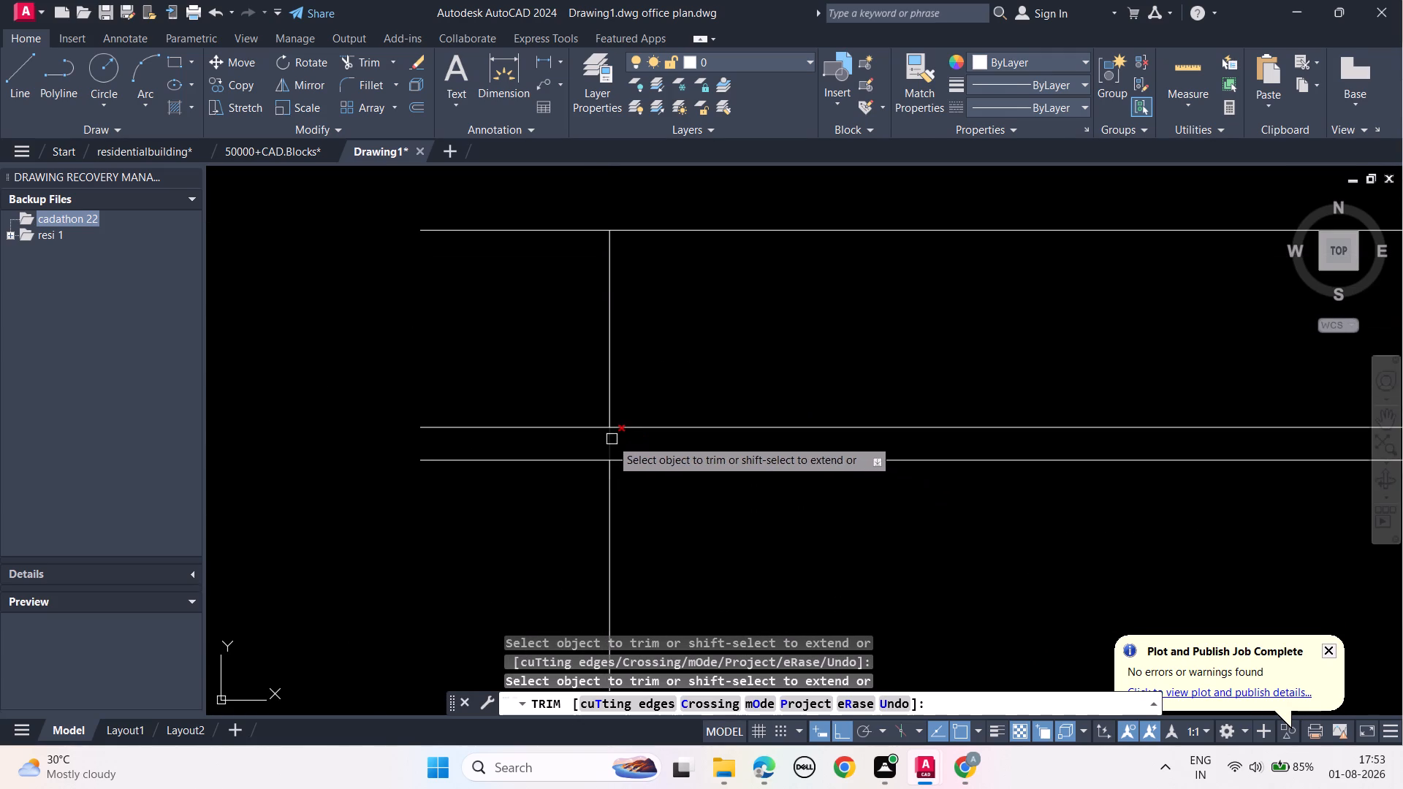
{"action": "left_click", "coordinate": [609, 440]}
{"action": "key", "text": "Escape"}
{"action": "key", "text": "Escape"}
{"action": "key", "text": "Escape"}
{"action": "key", "text": "Escape"}
{"action": "key", "text": "Escape"}
{"action": "key", "text": "Escape"}
{"action": "scroll", "coordinate": [609, 440], "scroll_direction": "down", "scroll_amount": 2}
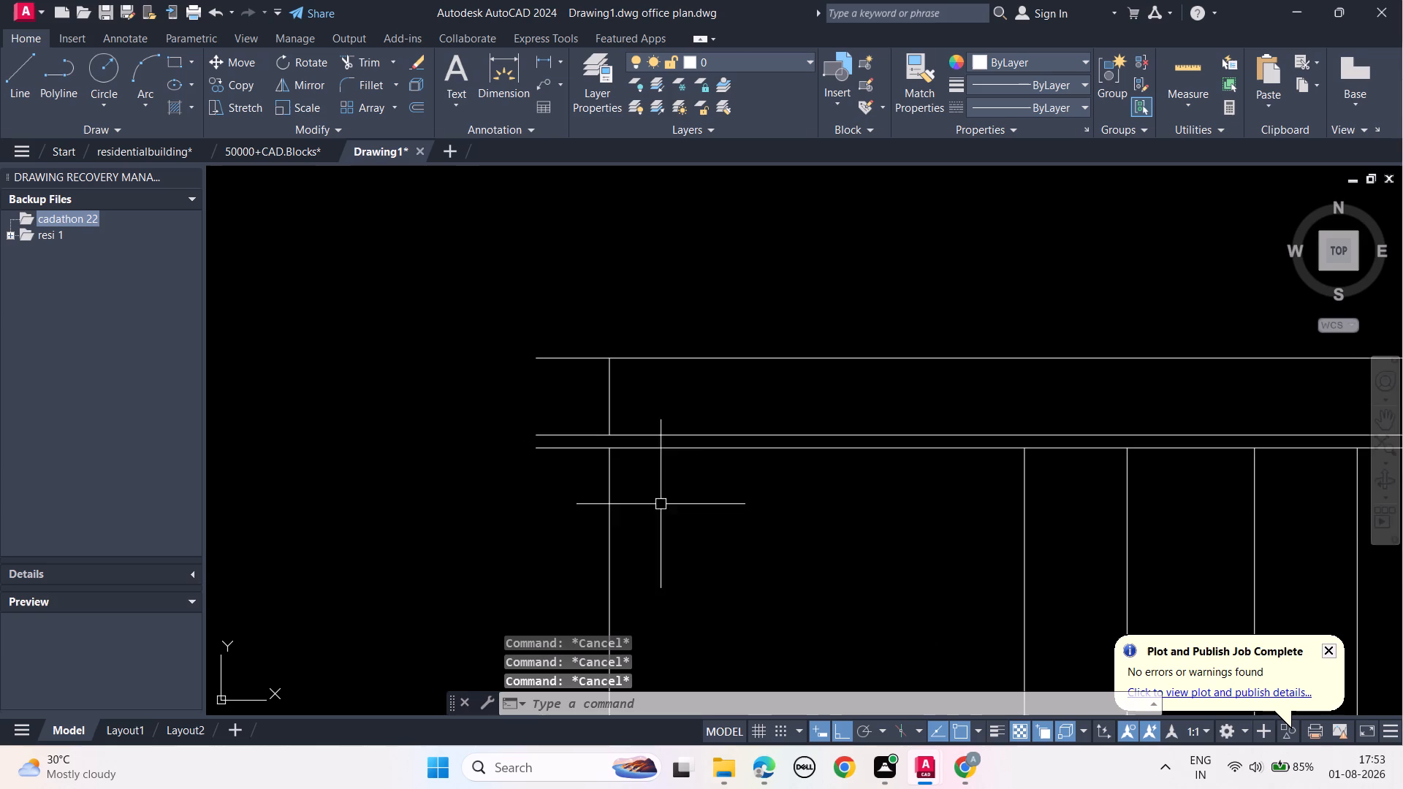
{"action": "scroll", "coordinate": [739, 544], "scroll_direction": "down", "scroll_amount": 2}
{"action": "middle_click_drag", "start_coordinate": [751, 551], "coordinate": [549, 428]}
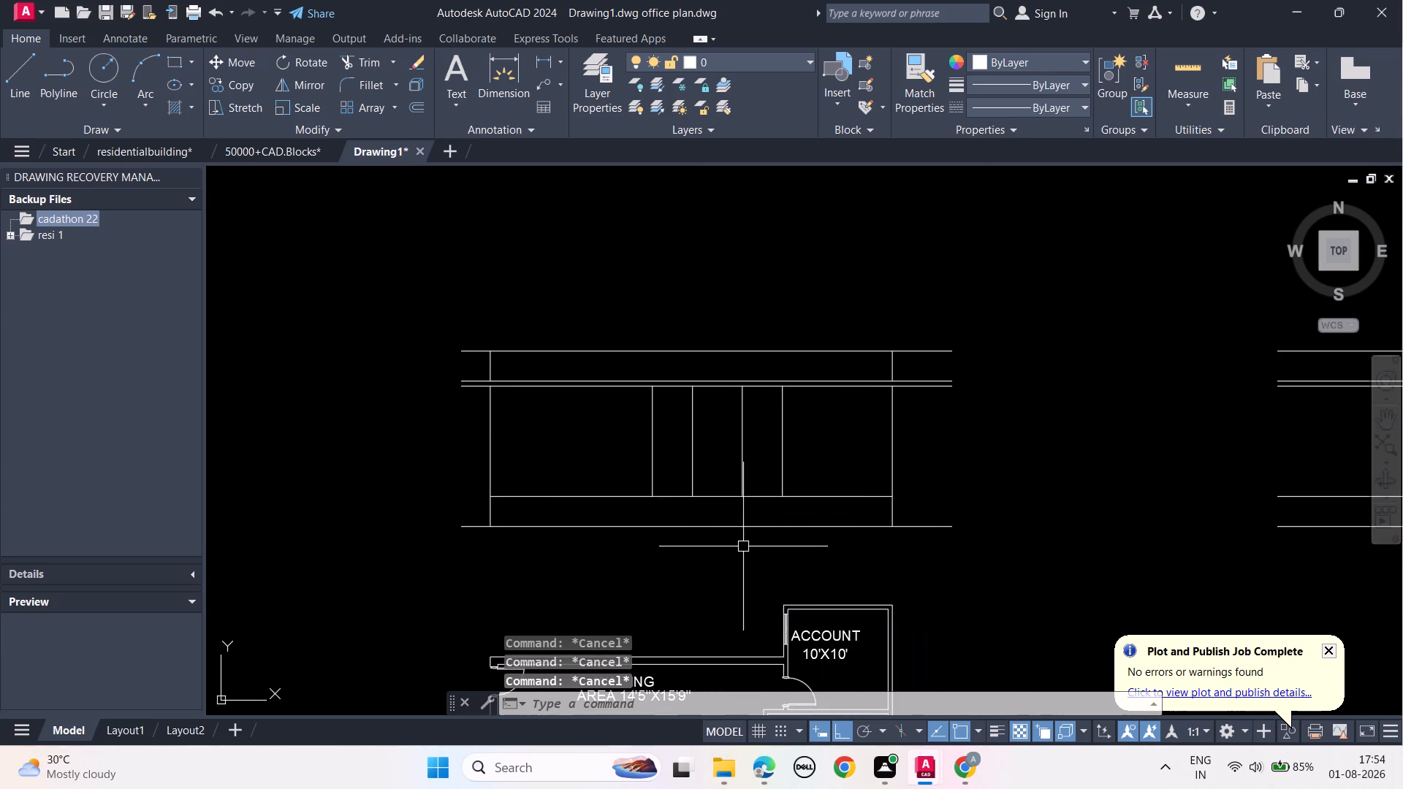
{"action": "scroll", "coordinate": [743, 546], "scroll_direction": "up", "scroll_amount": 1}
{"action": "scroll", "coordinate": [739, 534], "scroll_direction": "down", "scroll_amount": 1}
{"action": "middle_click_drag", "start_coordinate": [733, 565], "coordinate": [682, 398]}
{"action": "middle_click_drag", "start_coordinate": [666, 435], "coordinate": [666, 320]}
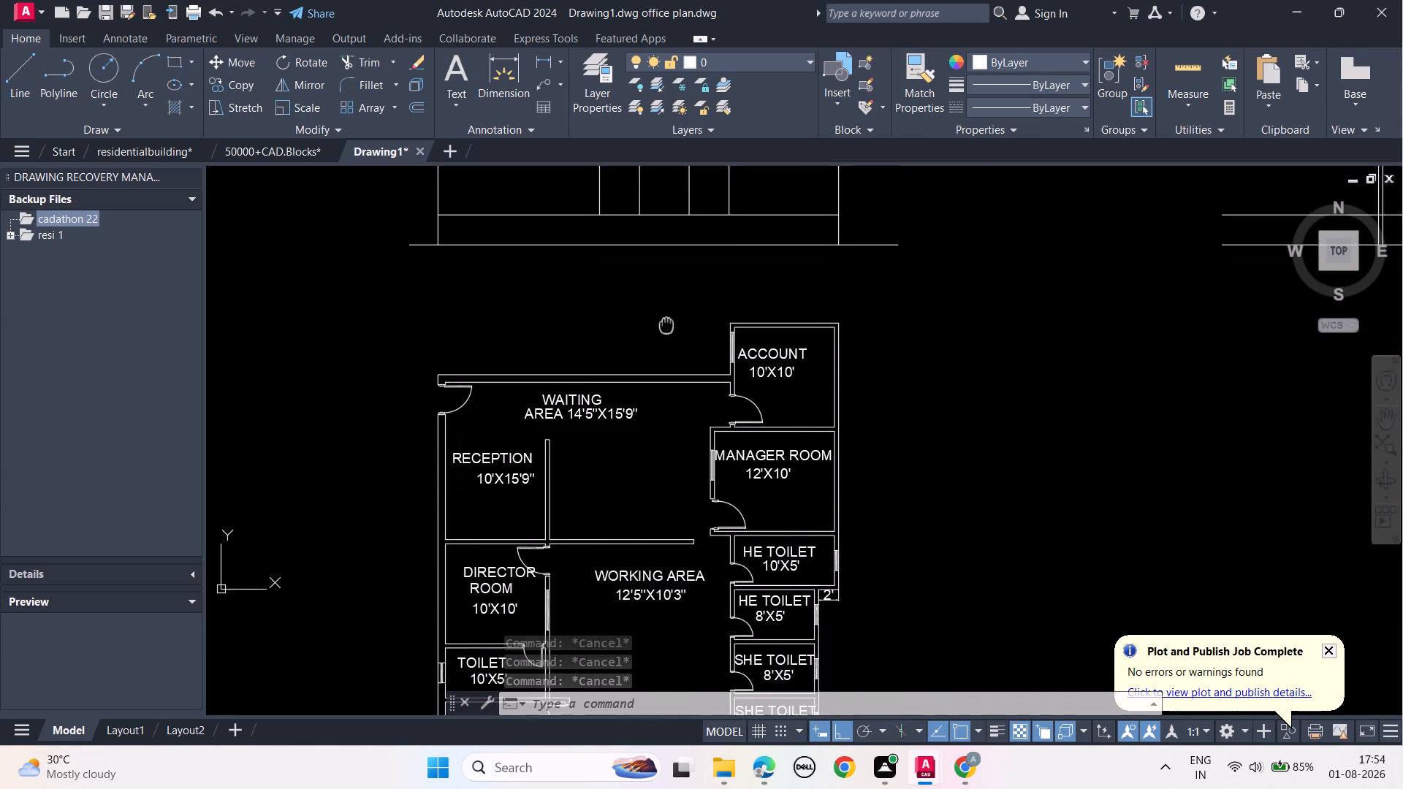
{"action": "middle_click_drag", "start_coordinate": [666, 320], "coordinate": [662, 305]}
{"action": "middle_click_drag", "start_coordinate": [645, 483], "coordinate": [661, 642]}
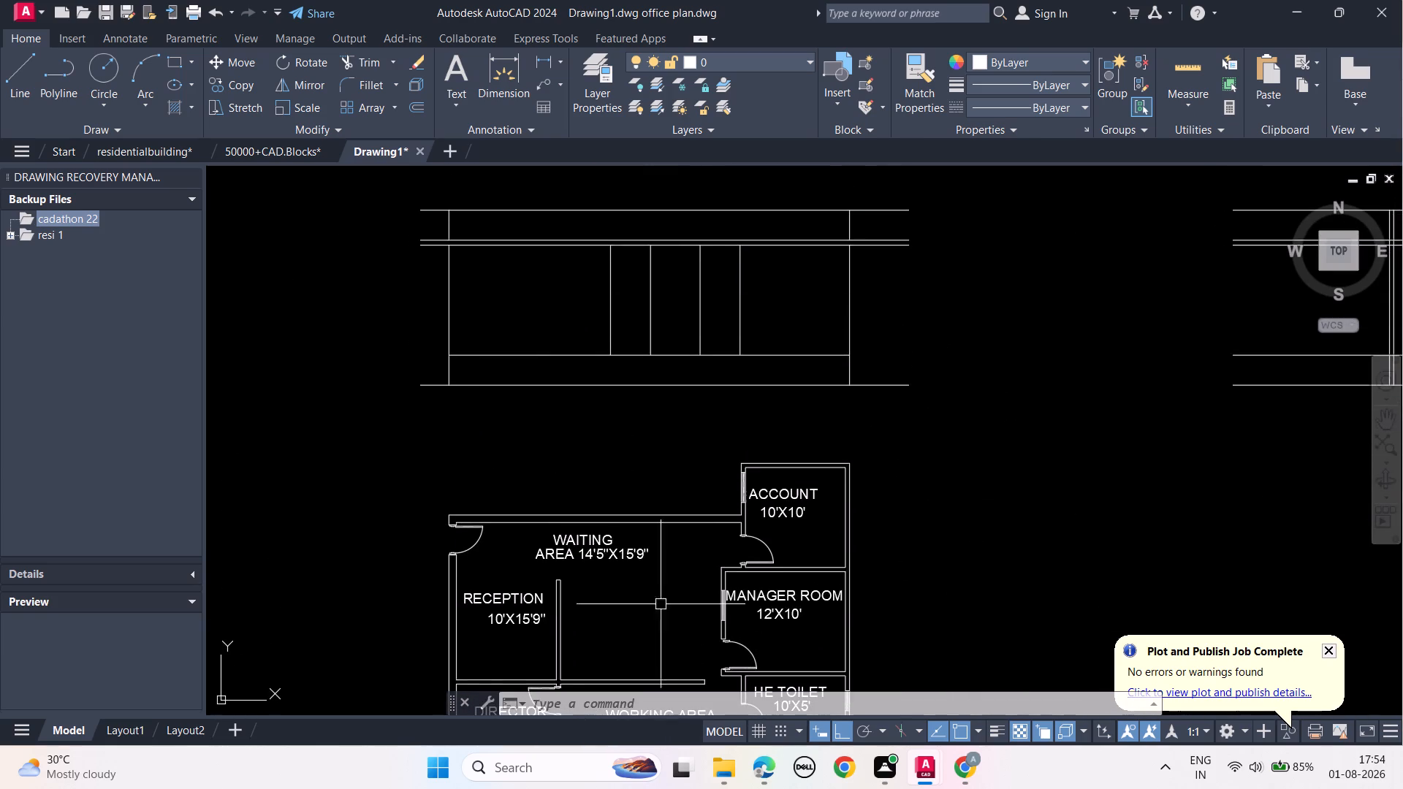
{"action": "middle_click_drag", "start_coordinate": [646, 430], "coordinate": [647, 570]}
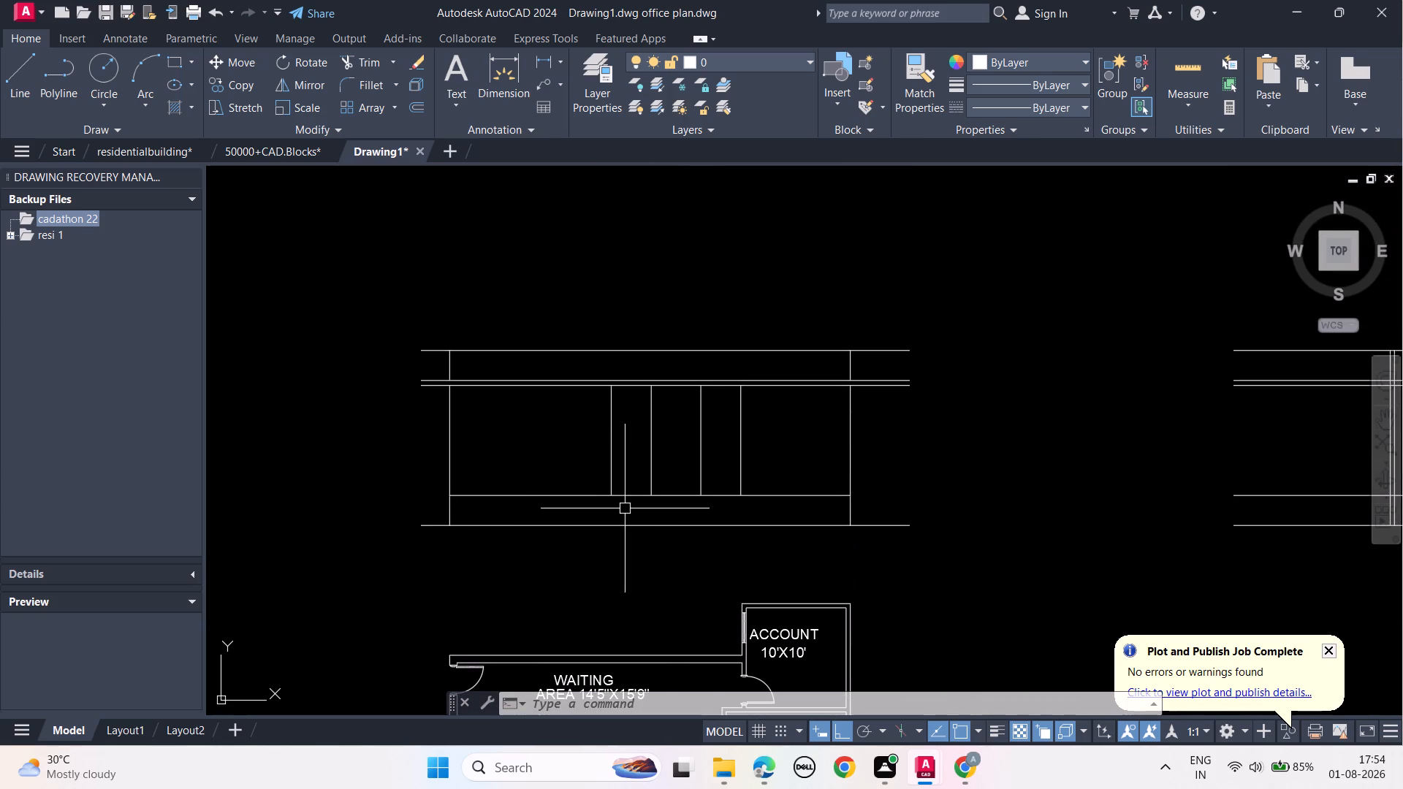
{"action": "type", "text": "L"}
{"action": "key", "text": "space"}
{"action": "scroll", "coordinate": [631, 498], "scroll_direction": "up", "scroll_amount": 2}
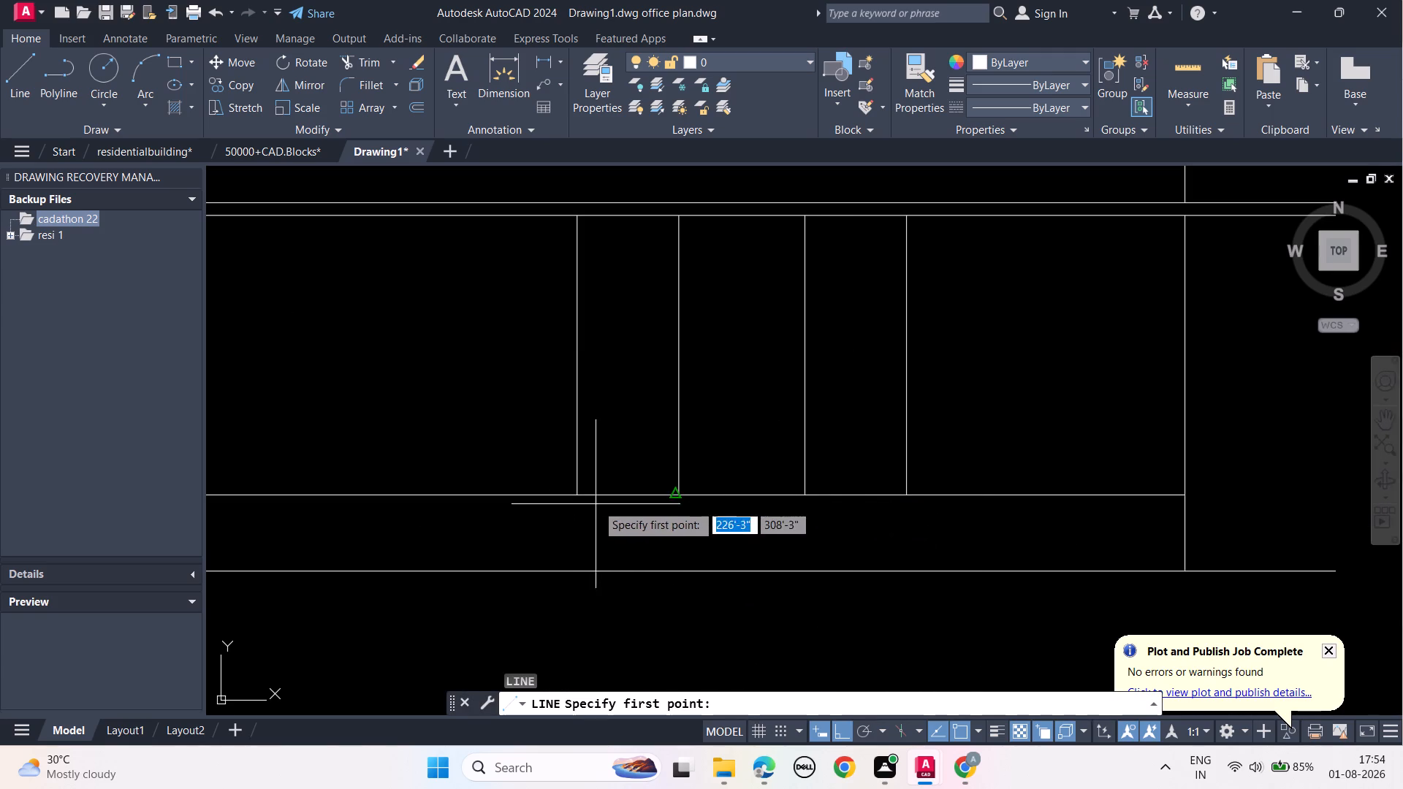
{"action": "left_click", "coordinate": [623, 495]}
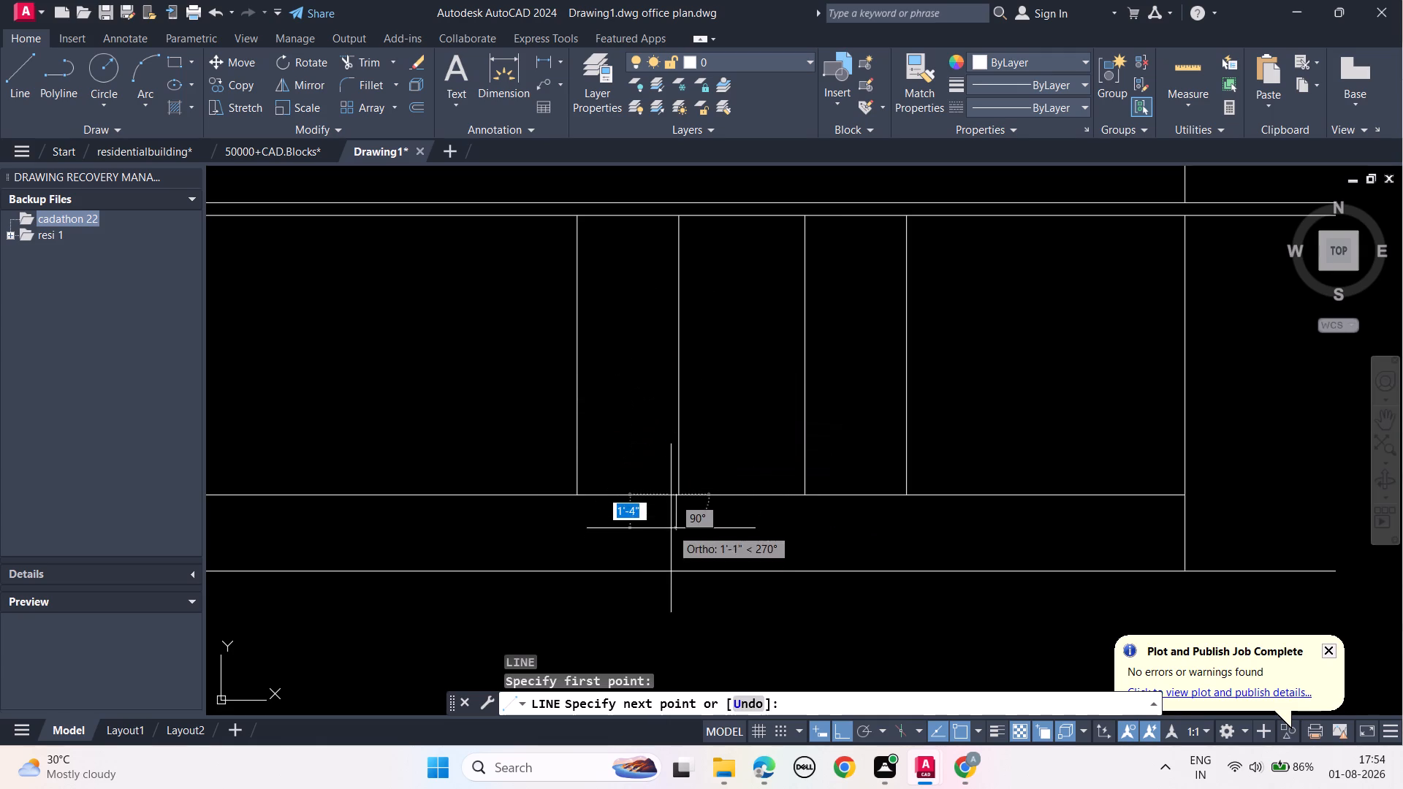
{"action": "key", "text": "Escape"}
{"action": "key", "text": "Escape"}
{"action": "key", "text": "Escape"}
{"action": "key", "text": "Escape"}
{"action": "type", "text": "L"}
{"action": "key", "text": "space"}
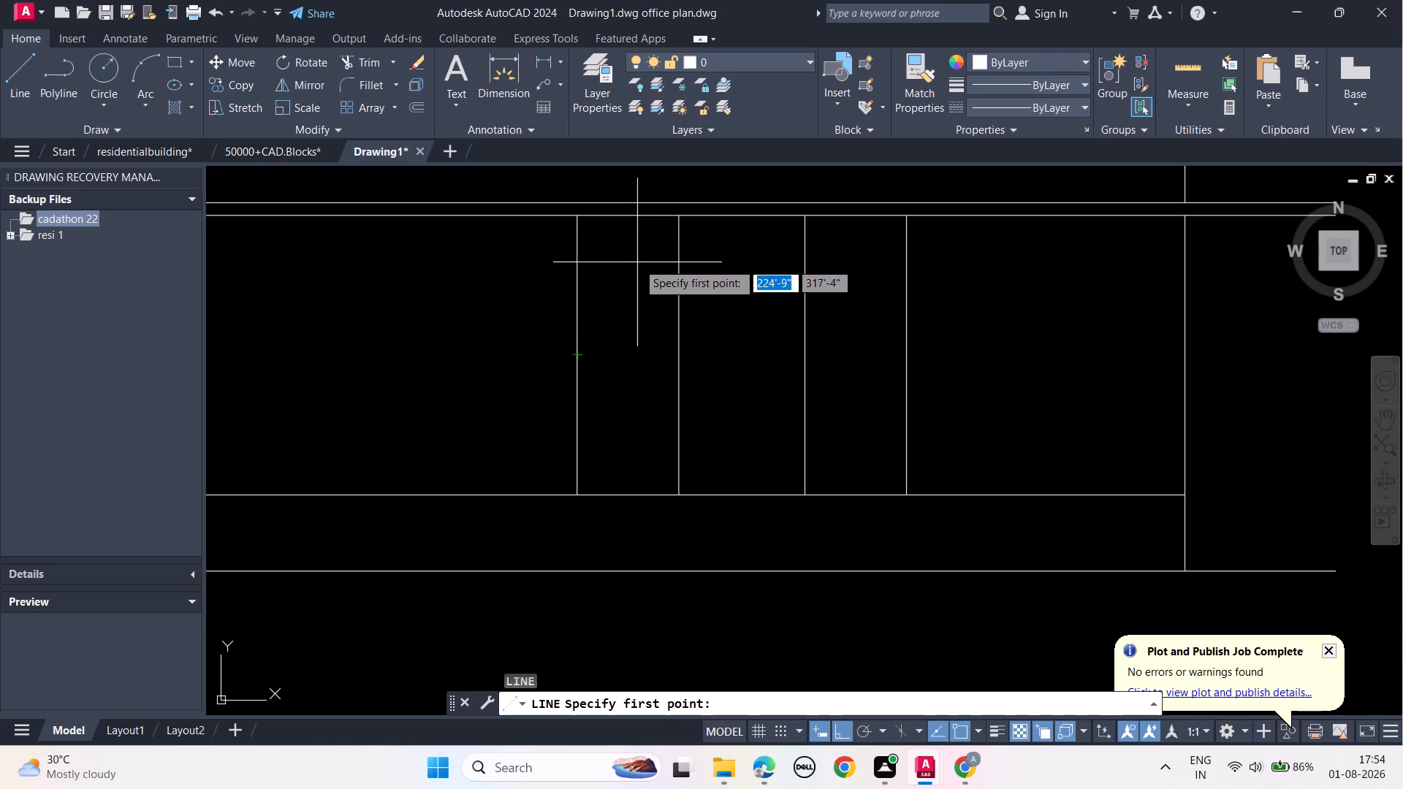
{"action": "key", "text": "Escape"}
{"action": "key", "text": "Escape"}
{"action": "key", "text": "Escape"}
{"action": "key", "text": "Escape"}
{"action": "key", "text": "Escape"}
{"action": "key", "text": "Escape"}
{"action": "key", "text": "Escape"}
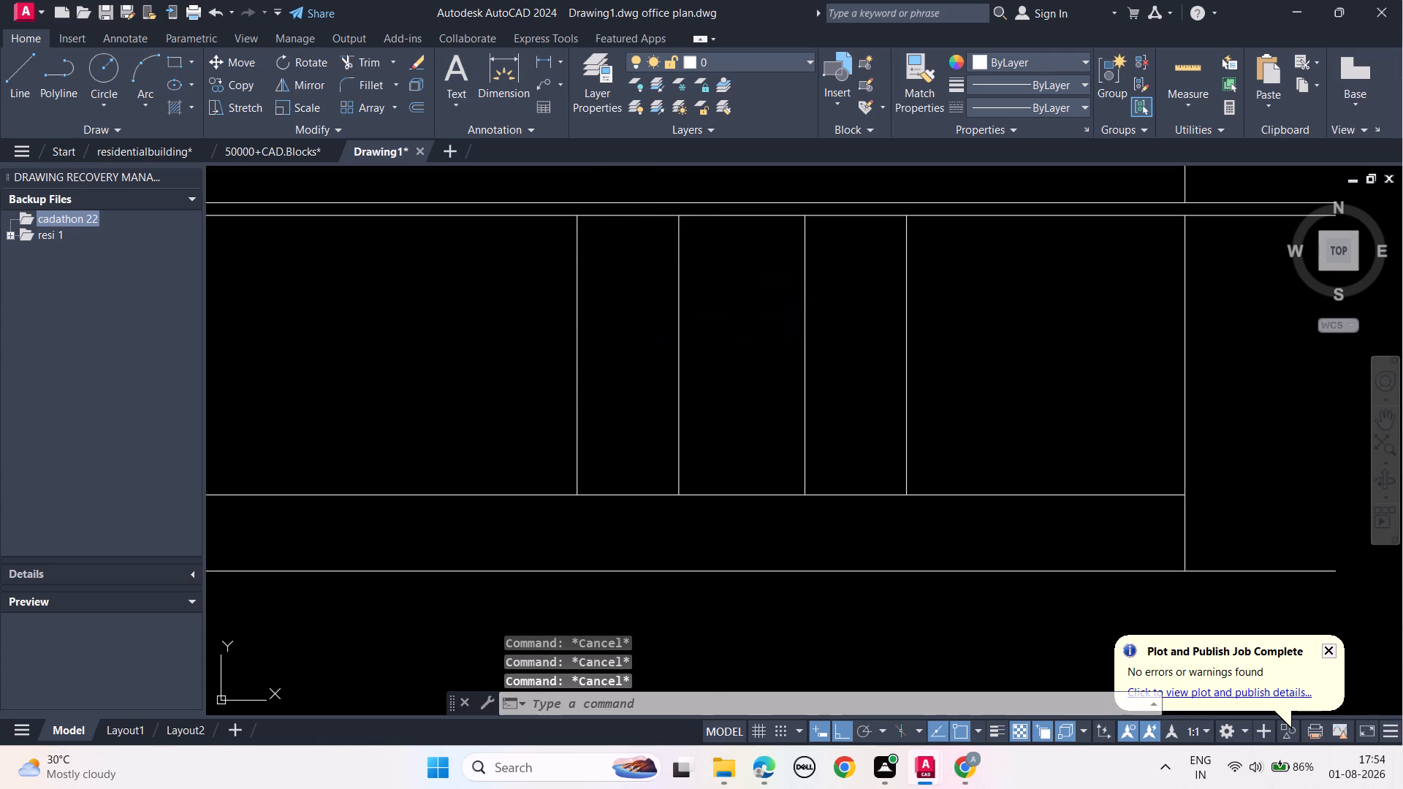
Draw a 4' vertical line upward from the base line, midway between the two verticals of the left inner pair in the elevation.
{"action": "scroll", "coordinate": [627, 321], "scroll_direction": "down", "scroll_amount": 1}
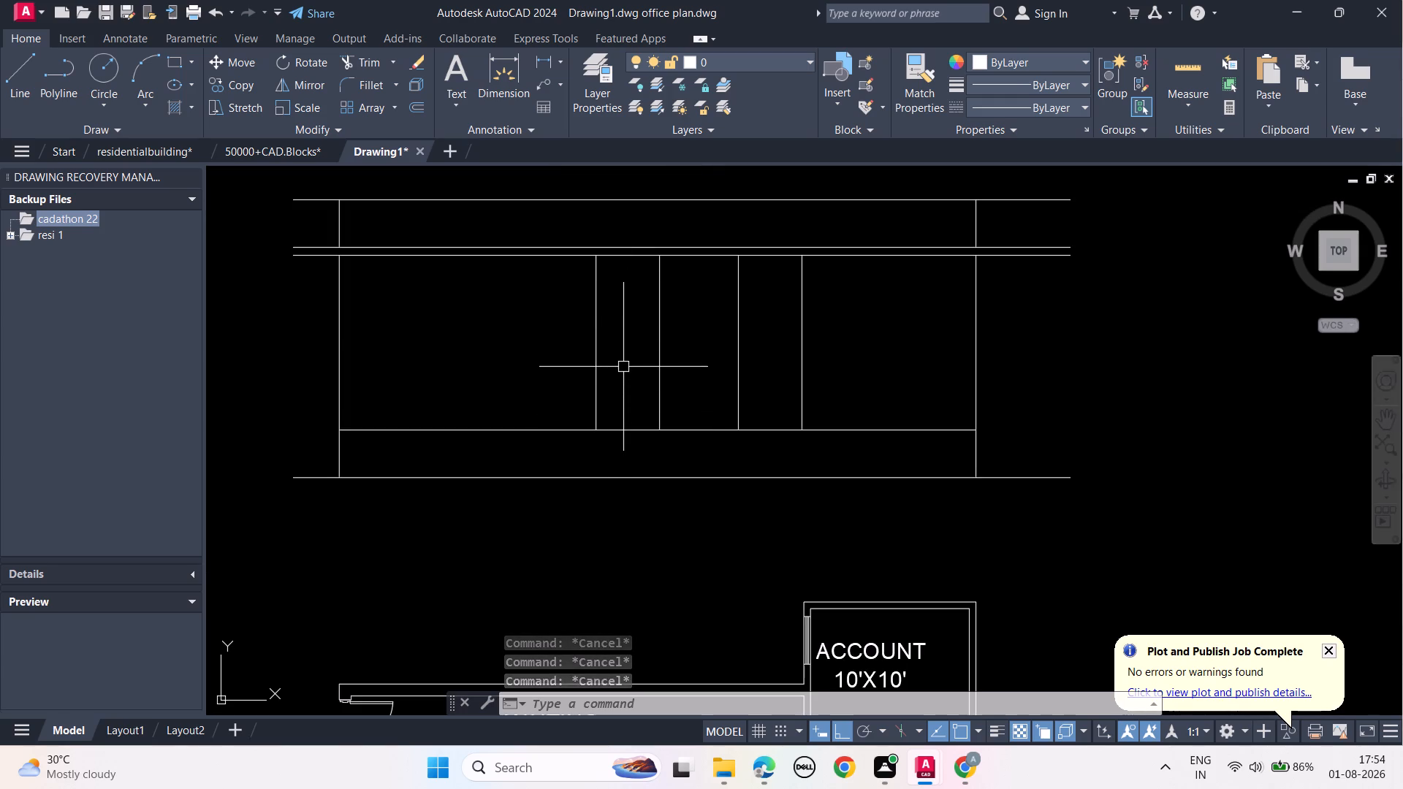
{"action": "type", "text": "L"}
{"action": "key", "text": "space"}
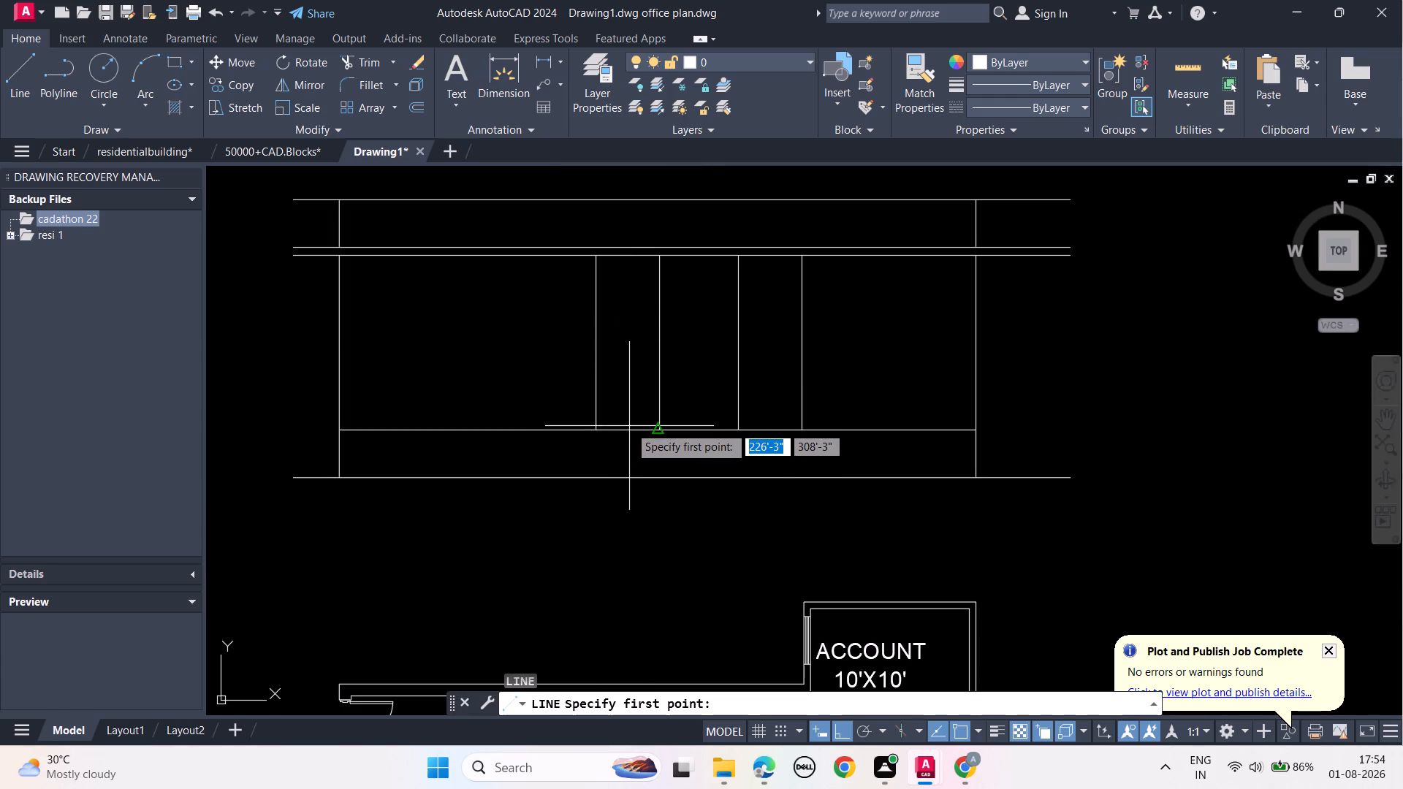
{"action": "scroll", "coordinate": [628, 432], "scroll_direction": "up", "scroll_amount": 2}
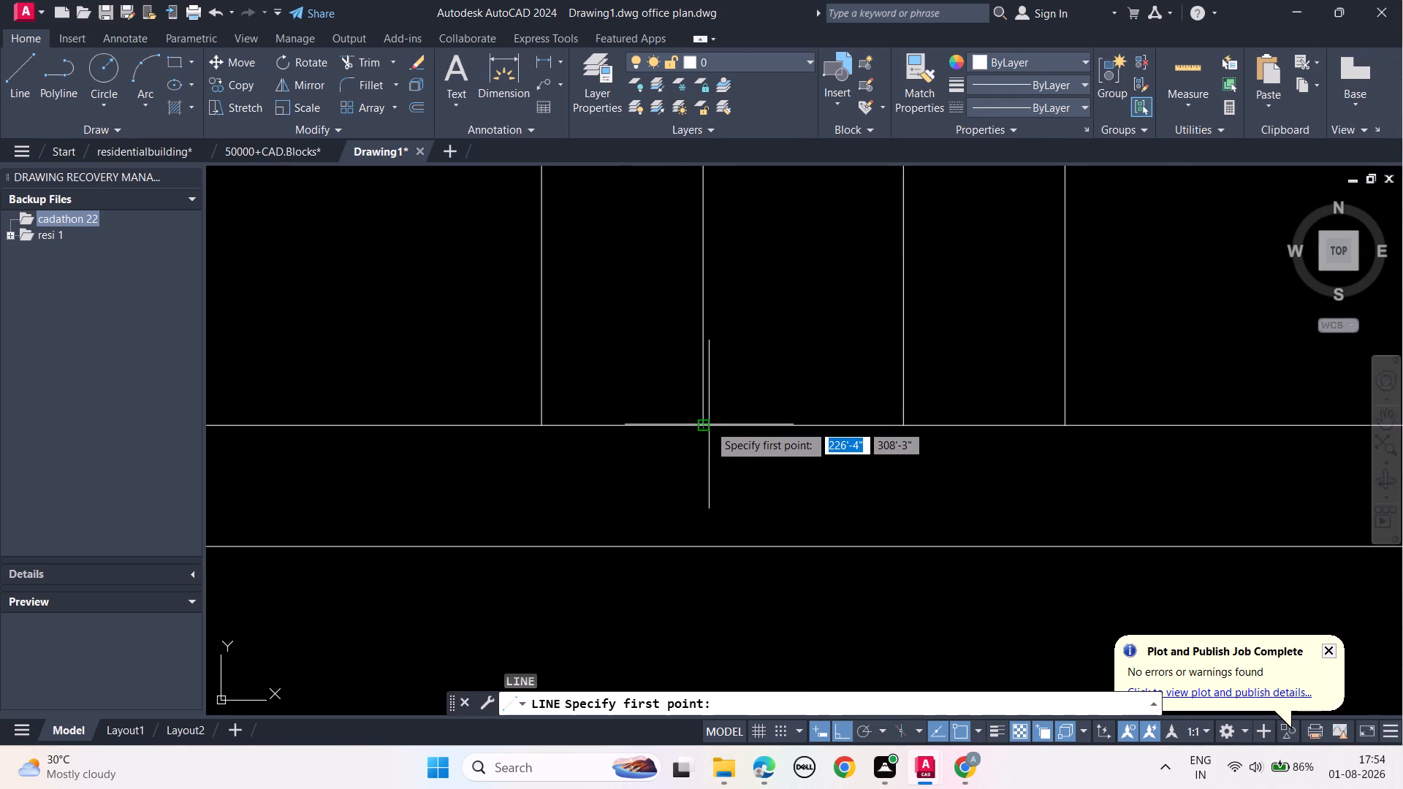
{"action": "left_click", "coordinate": [621, 425]}
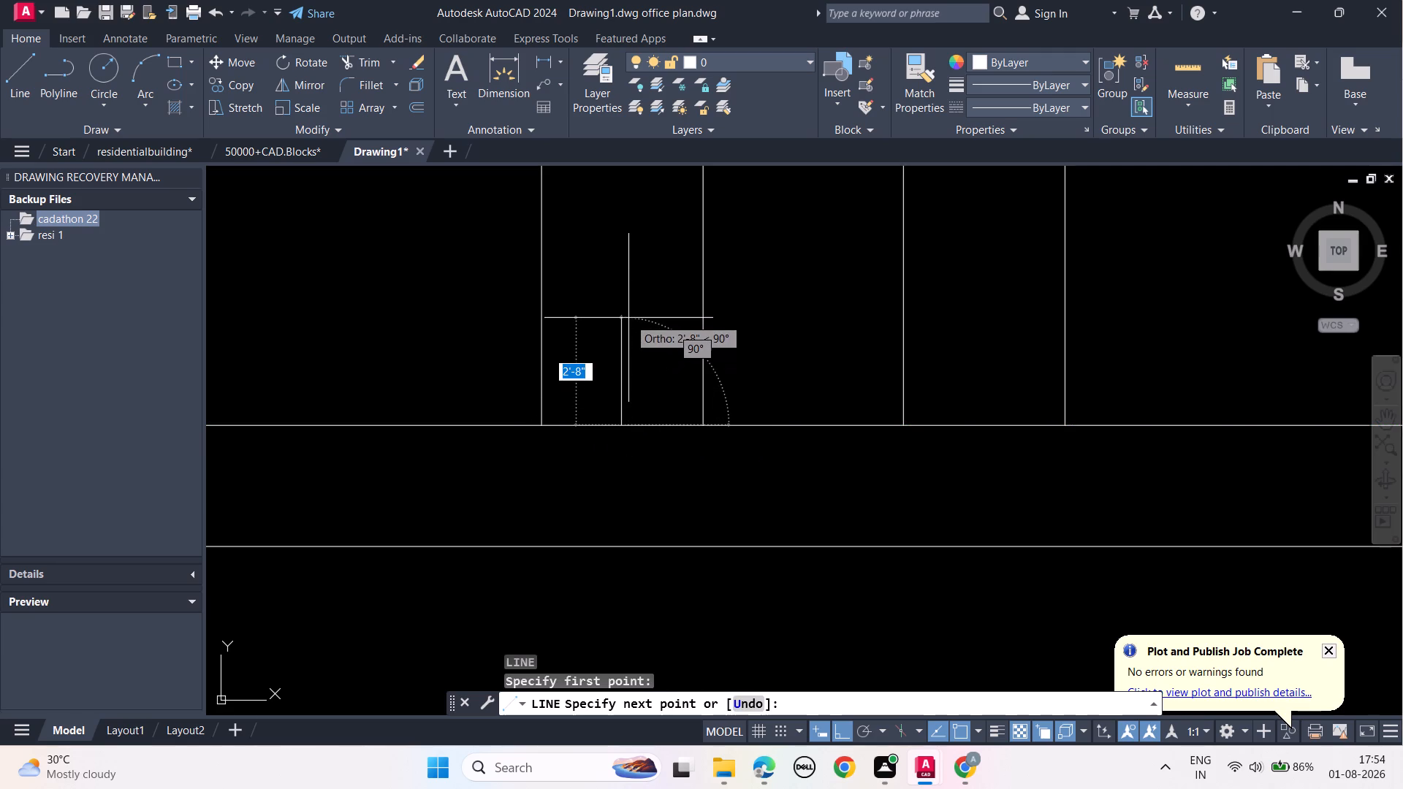
{"action": "type", "text": "4;"}
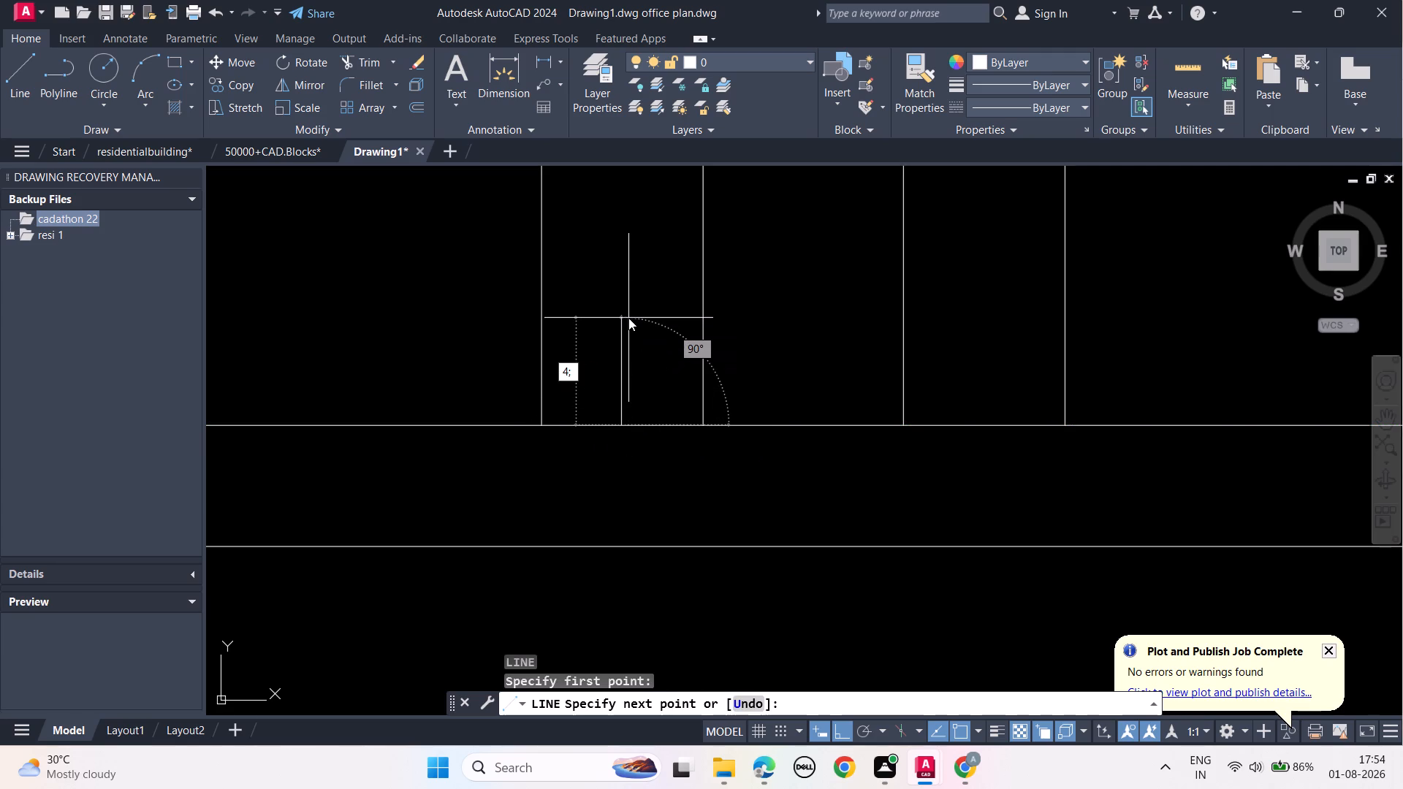
{"action": "key", "text": "BackSpace"}
{"action": "key", "text": "apostrophe"}
{"action": "key", "text": "Return"}
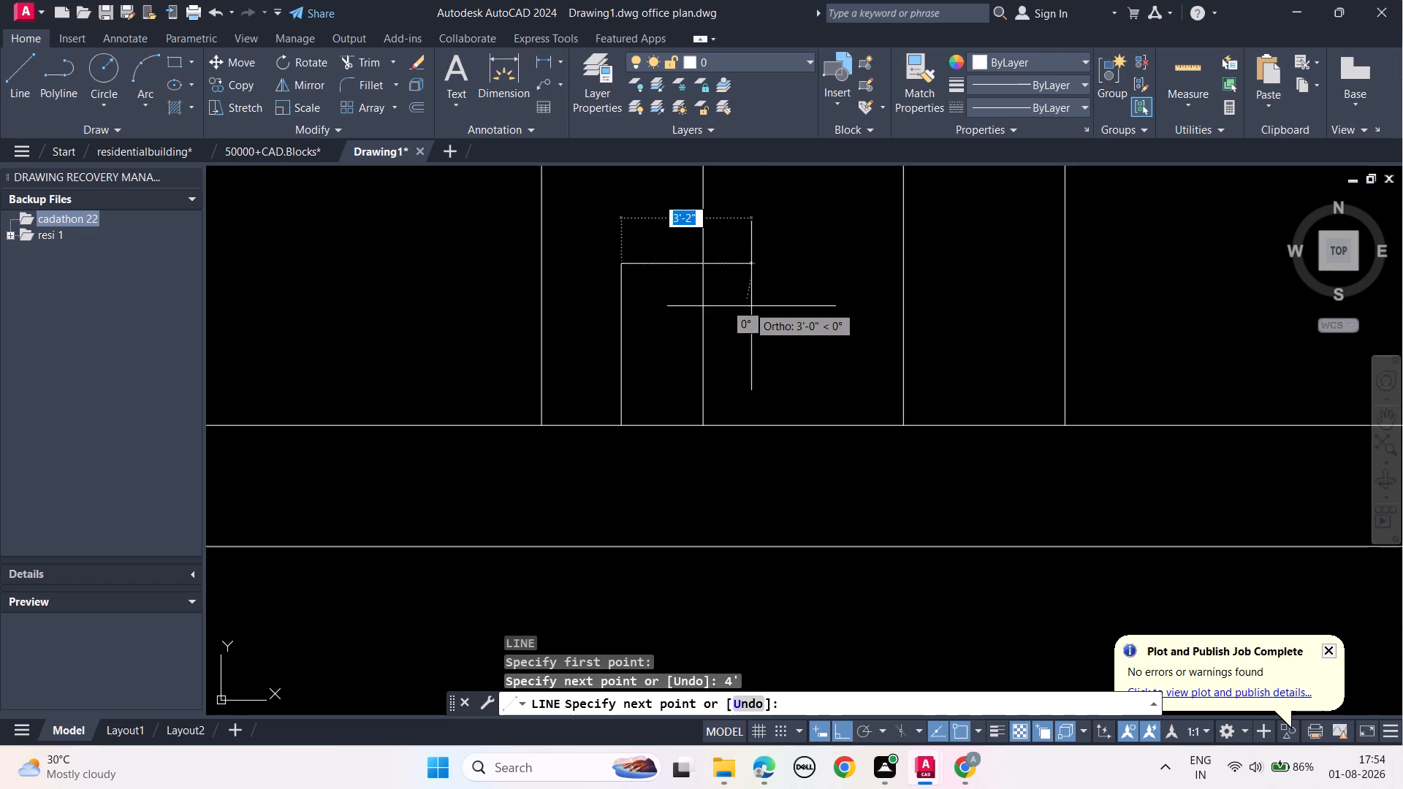
{"action": "key", "text": "Escape"}
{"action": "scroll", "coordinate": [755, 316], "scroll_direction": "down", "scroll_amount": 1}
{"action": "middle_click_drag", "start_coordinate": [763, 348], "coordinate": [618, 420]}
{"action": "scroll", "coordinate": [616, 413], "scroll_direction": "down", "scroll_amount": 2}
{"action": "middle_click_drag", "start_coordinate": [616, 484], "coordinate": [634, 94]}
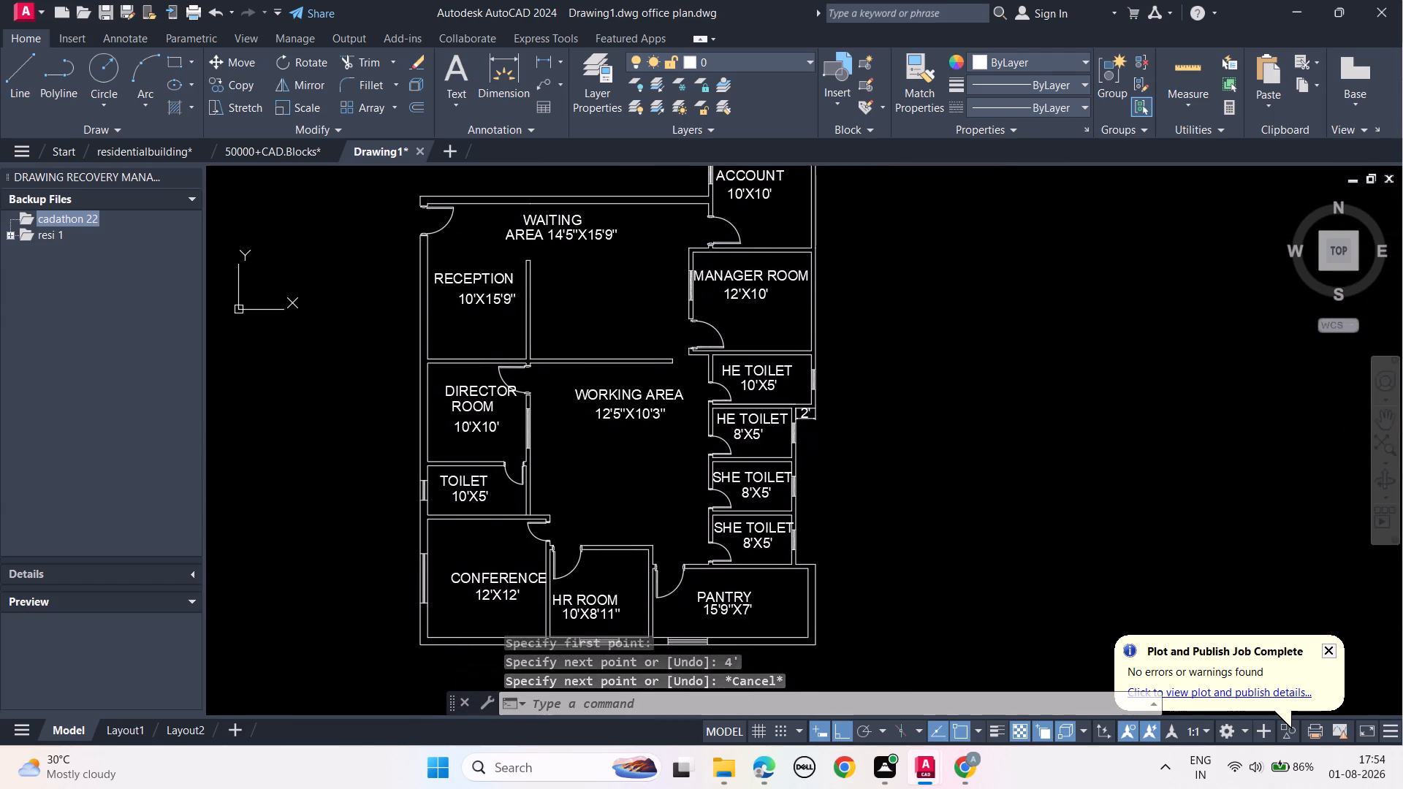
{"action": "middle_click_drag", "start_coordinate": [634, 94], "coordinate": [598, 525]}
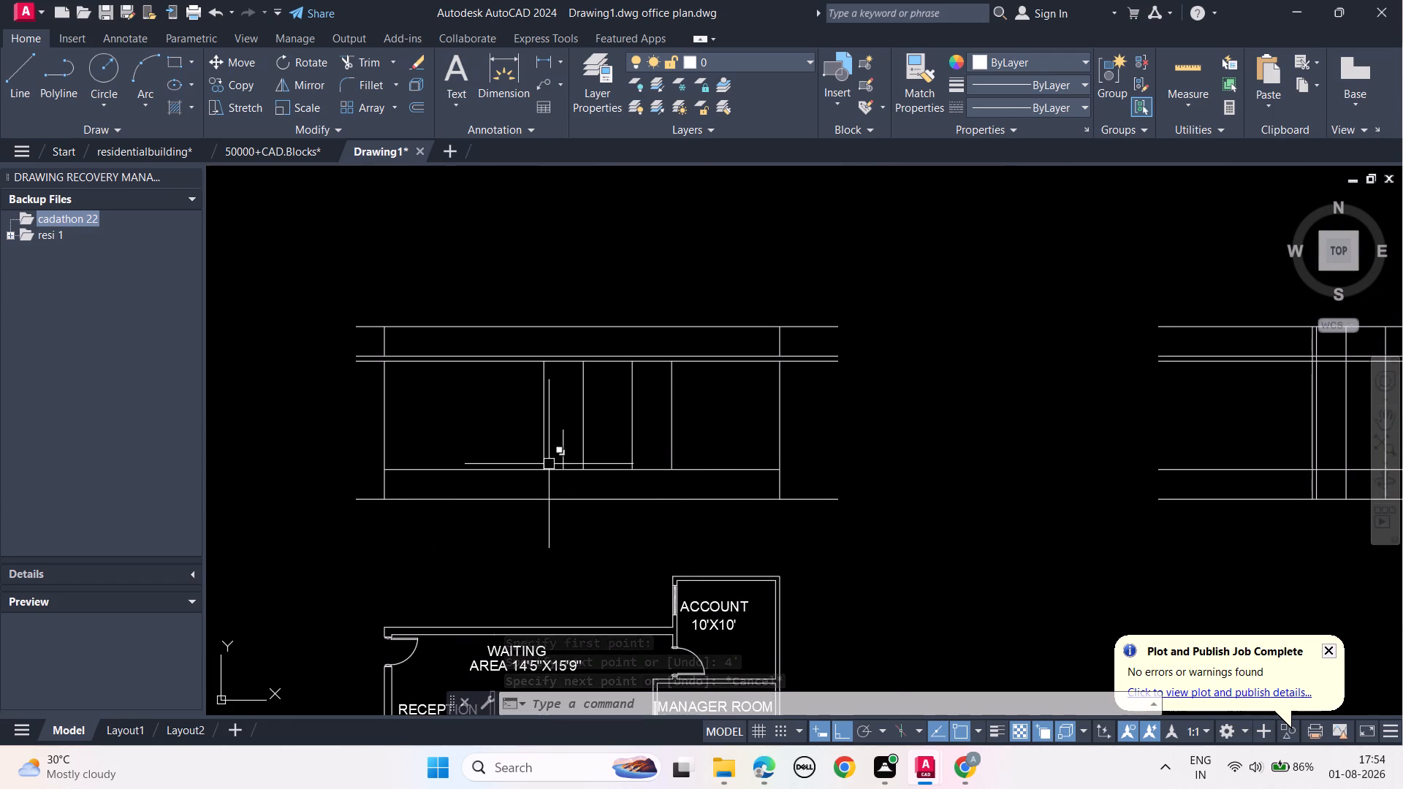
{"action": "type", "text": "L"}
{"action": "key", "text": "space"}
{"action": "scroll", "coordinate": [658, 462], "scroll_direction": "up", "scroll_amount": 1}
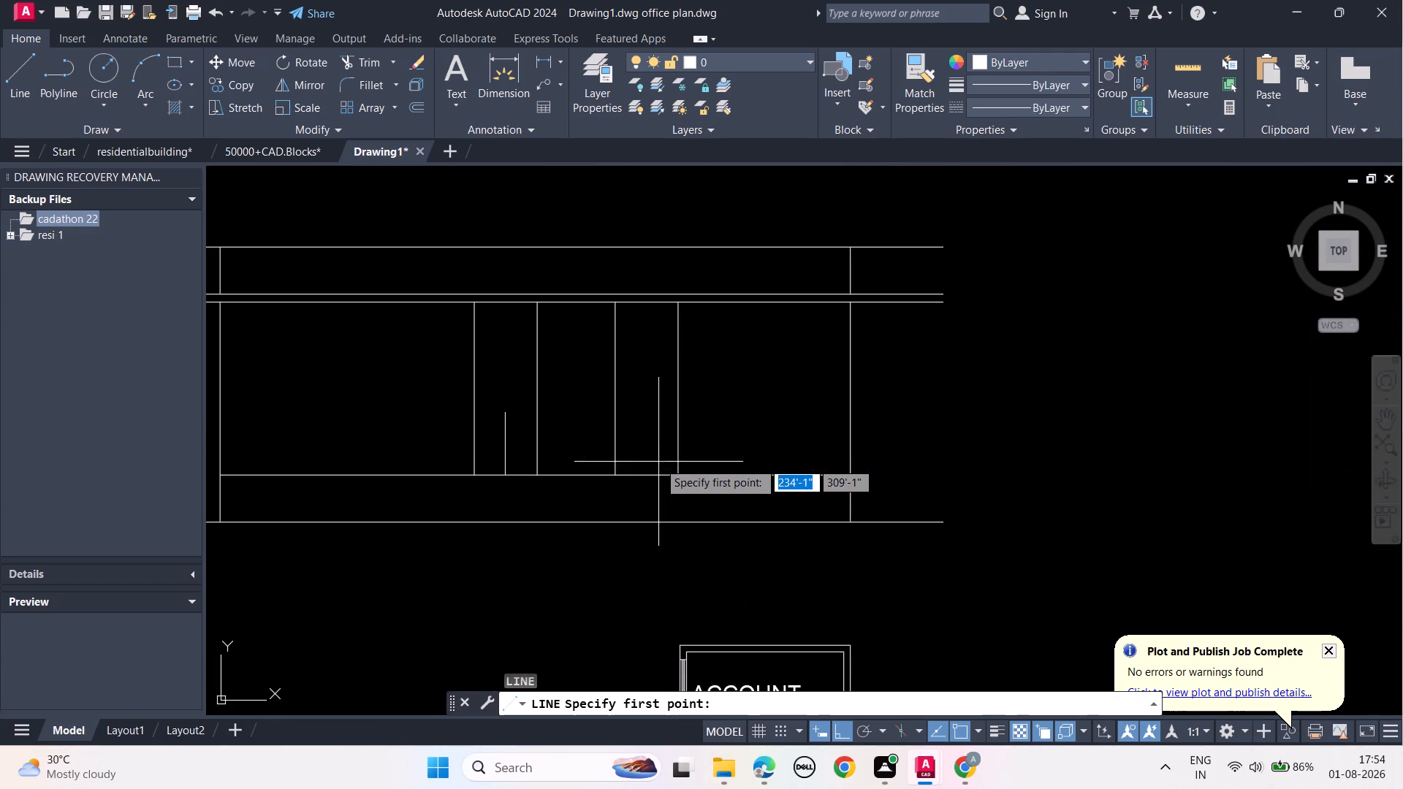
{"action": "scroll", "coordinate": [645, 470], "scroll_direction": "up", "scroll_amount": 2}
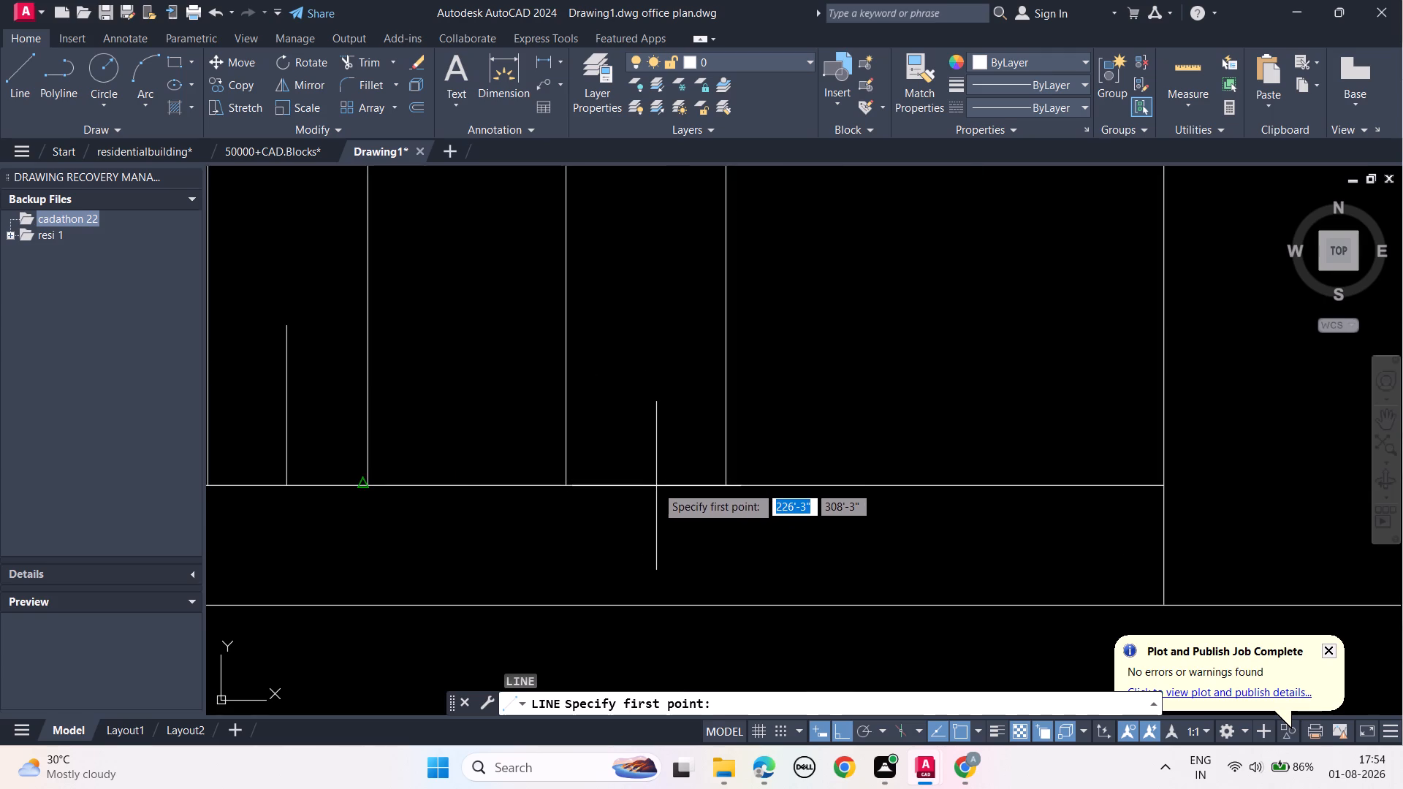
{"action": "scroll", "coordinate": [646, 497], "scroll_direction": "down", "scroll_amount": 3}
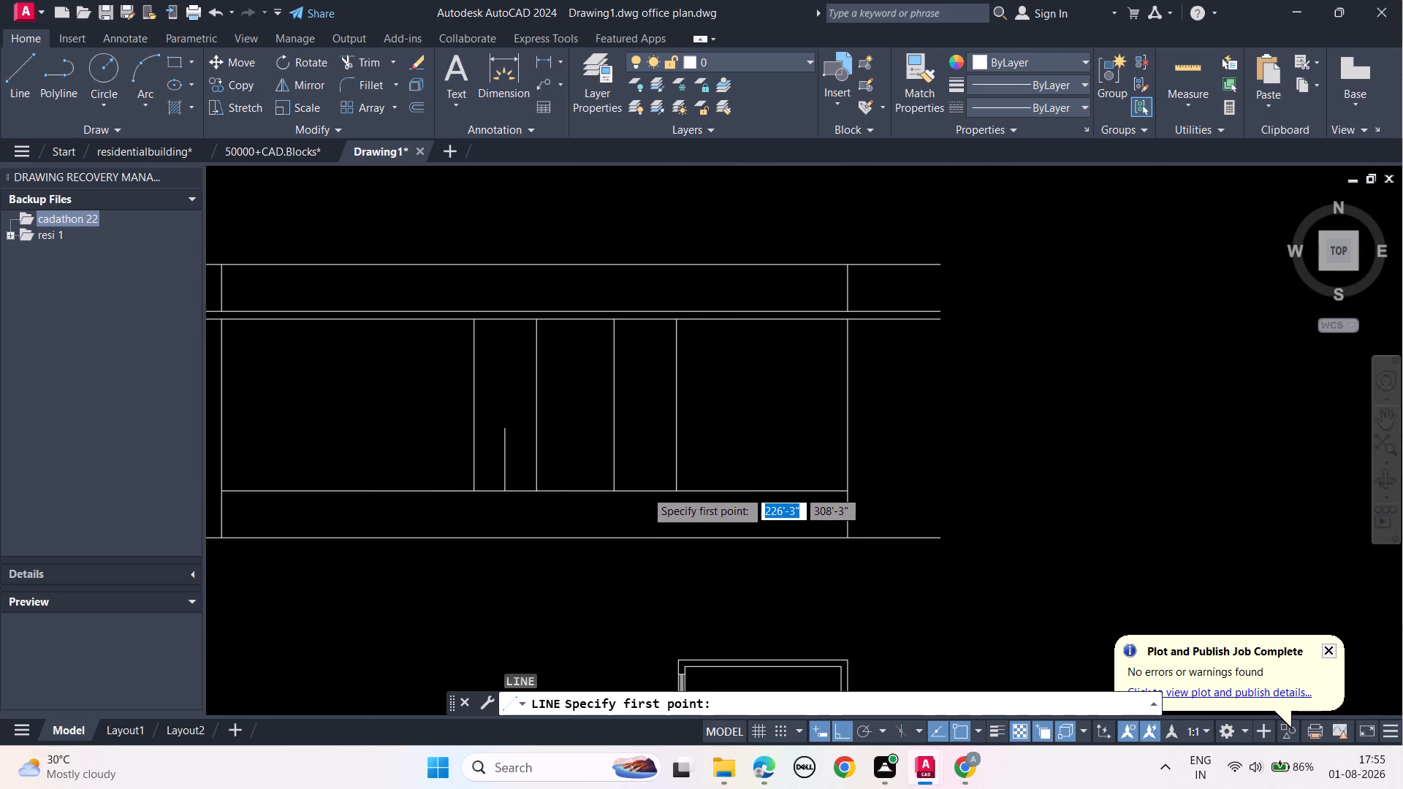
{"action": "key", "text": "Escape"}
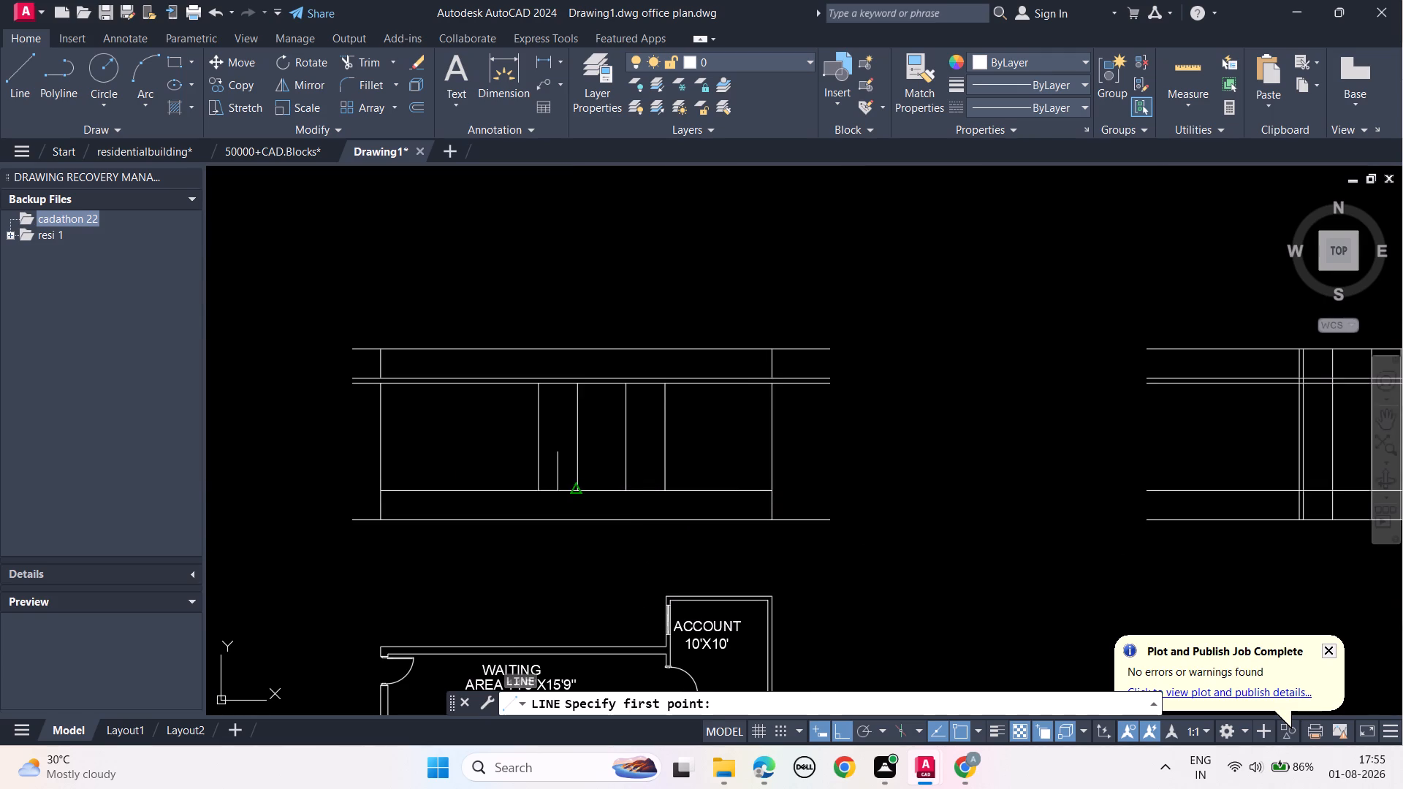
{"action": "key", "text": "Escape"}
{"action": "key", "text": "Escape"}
Draw a 4' vertical line upward from the base line, midway between the two verticals of the right inner pair.
{"action": "type", "text": "L"}
{"action": "key", "text": "space"}
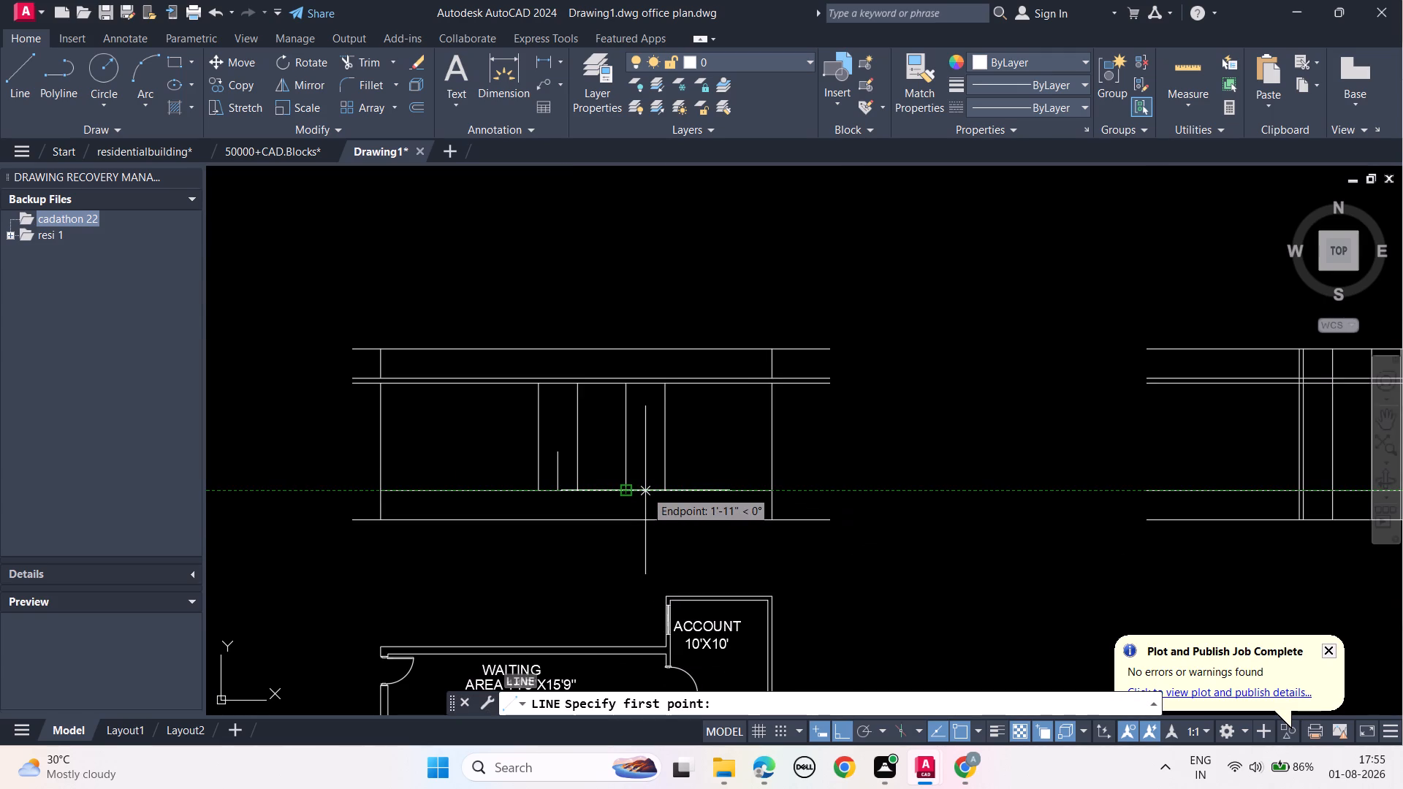
{"action": "left_click", "coordinate": [646, 489]}
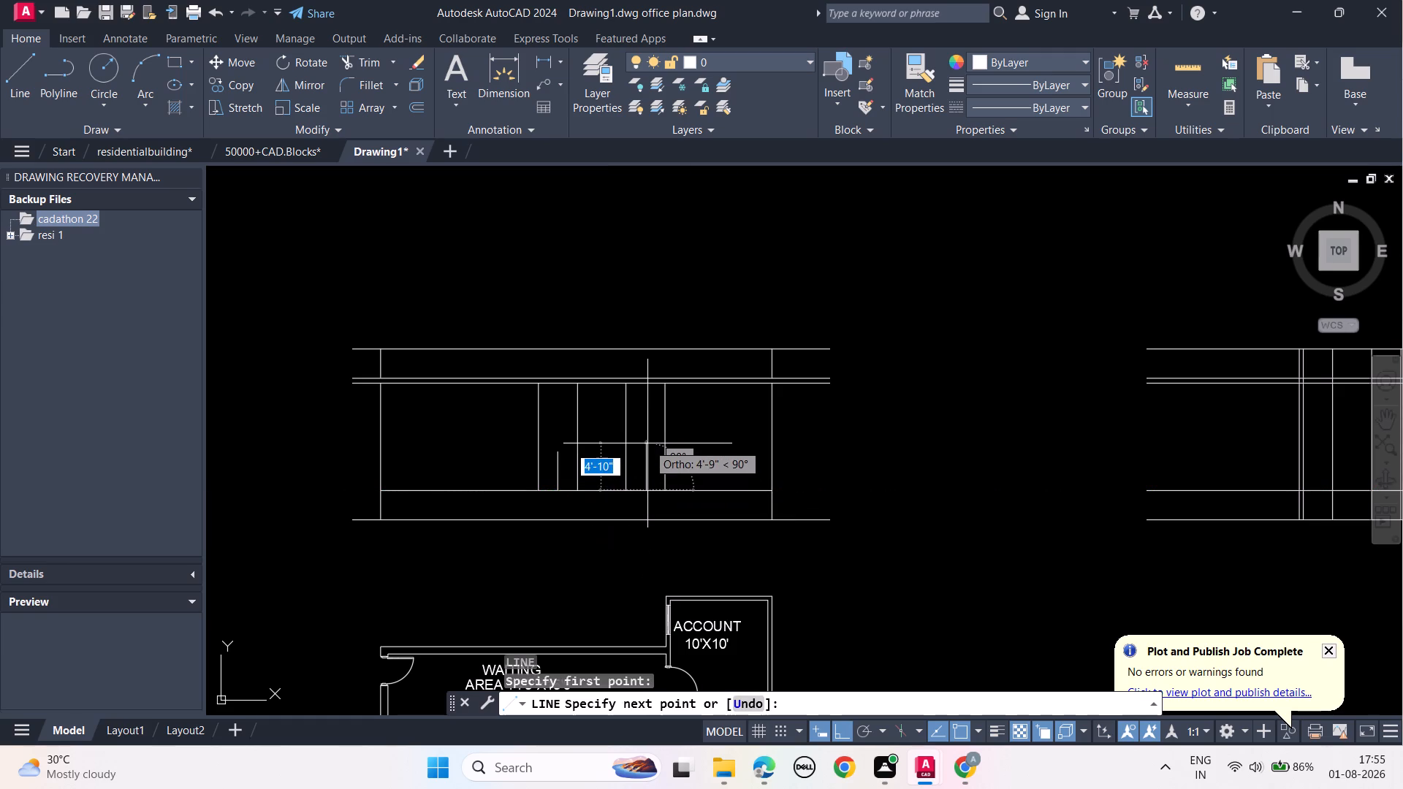
{"action": "type", "text": "4'"}
{"action": "key", "text": "Return"}
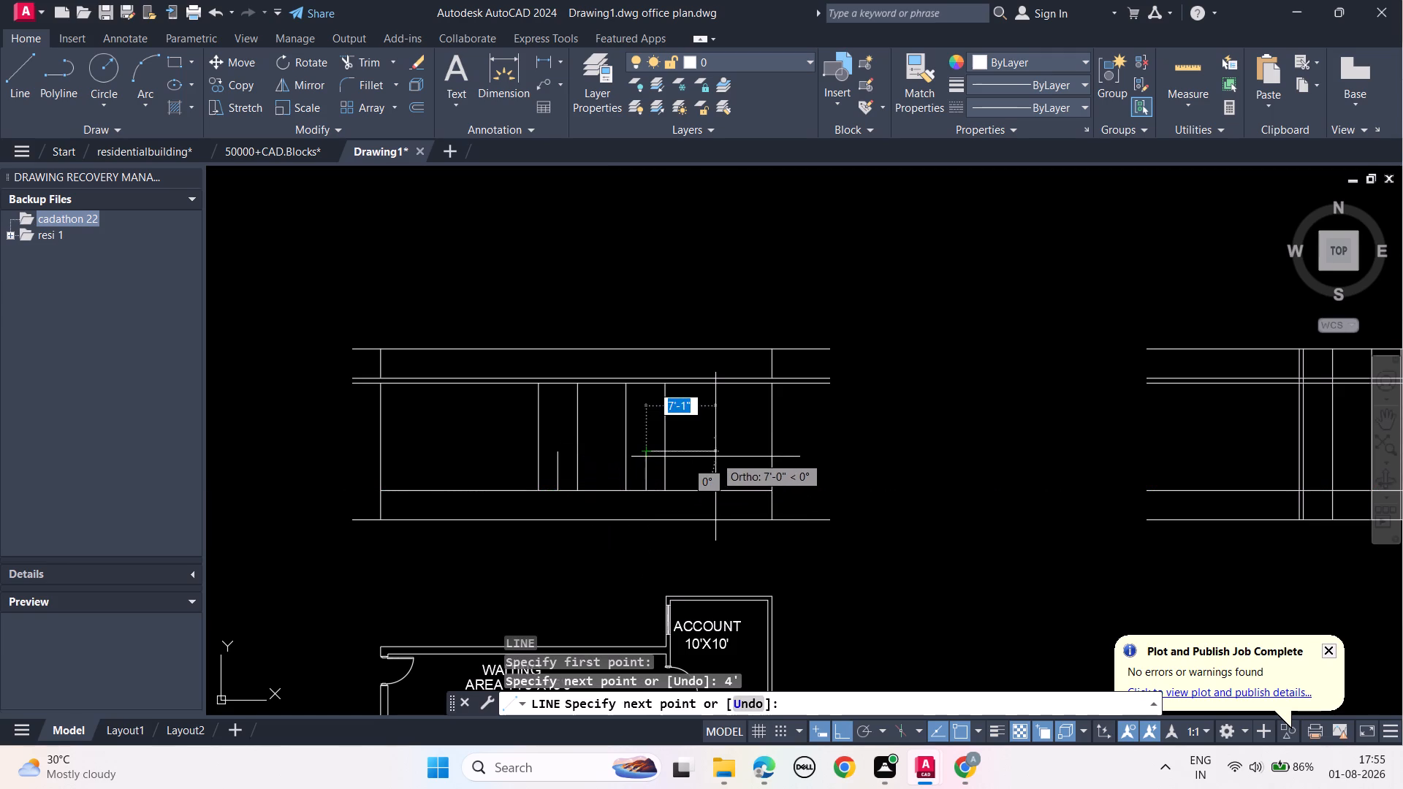
{"action": "key", "text": "Escape"}
Switch to the 50000+CAD.Blocks drawing and look through the iron work, sofa, table, chair and bed block sheets.
{"action": "scroll", "coordinate": [713, 460], "scroll_direction": "down", "scroll_amount": 1}
{"action": "middle_click_drag", "start_coordinate": [805, 499], "coordinate": [715, 400]}
{"action": "left_click", "coordinate": [285, 147]}
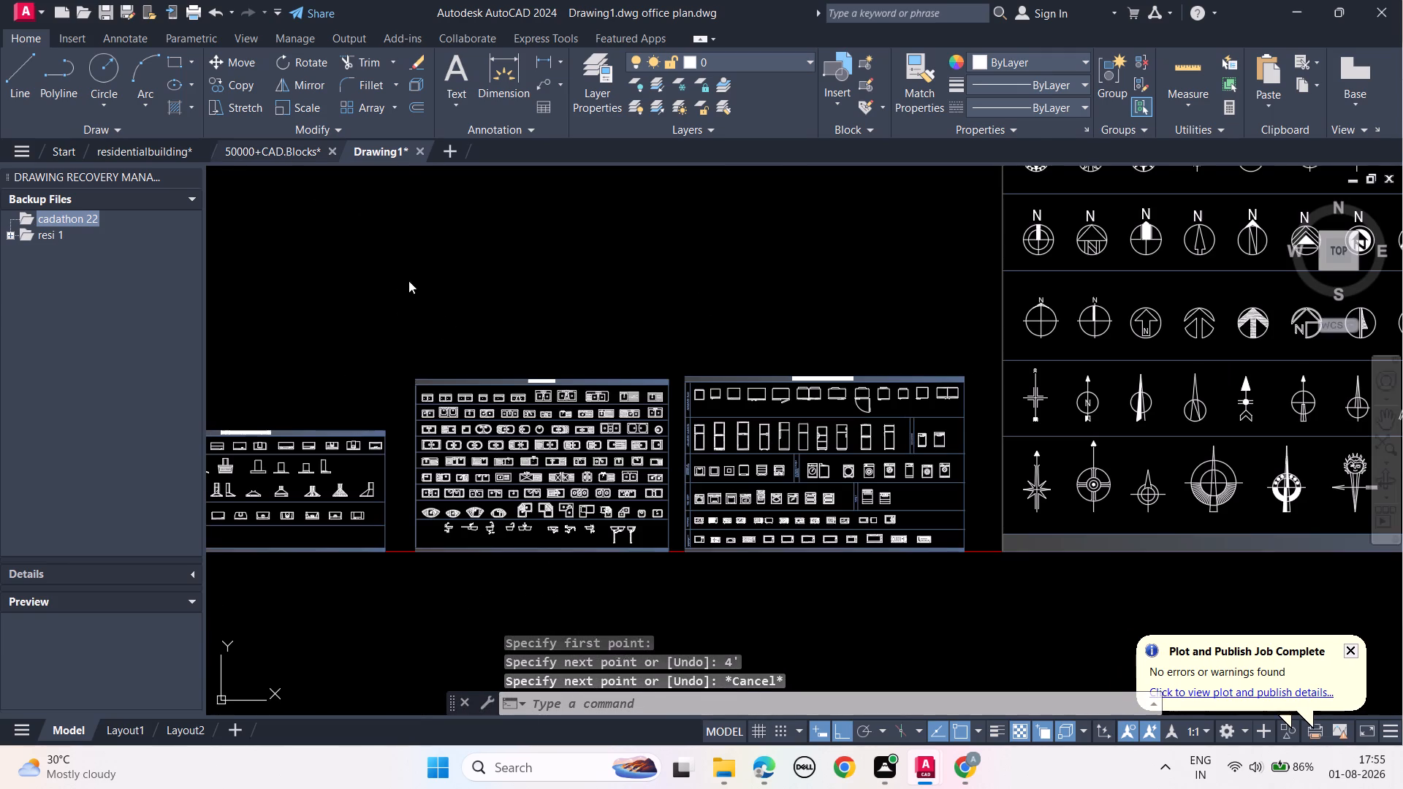
{"action": "middle_click_drag", "start_coordinate": [438, 508], "coordinate": [1206, 495]}
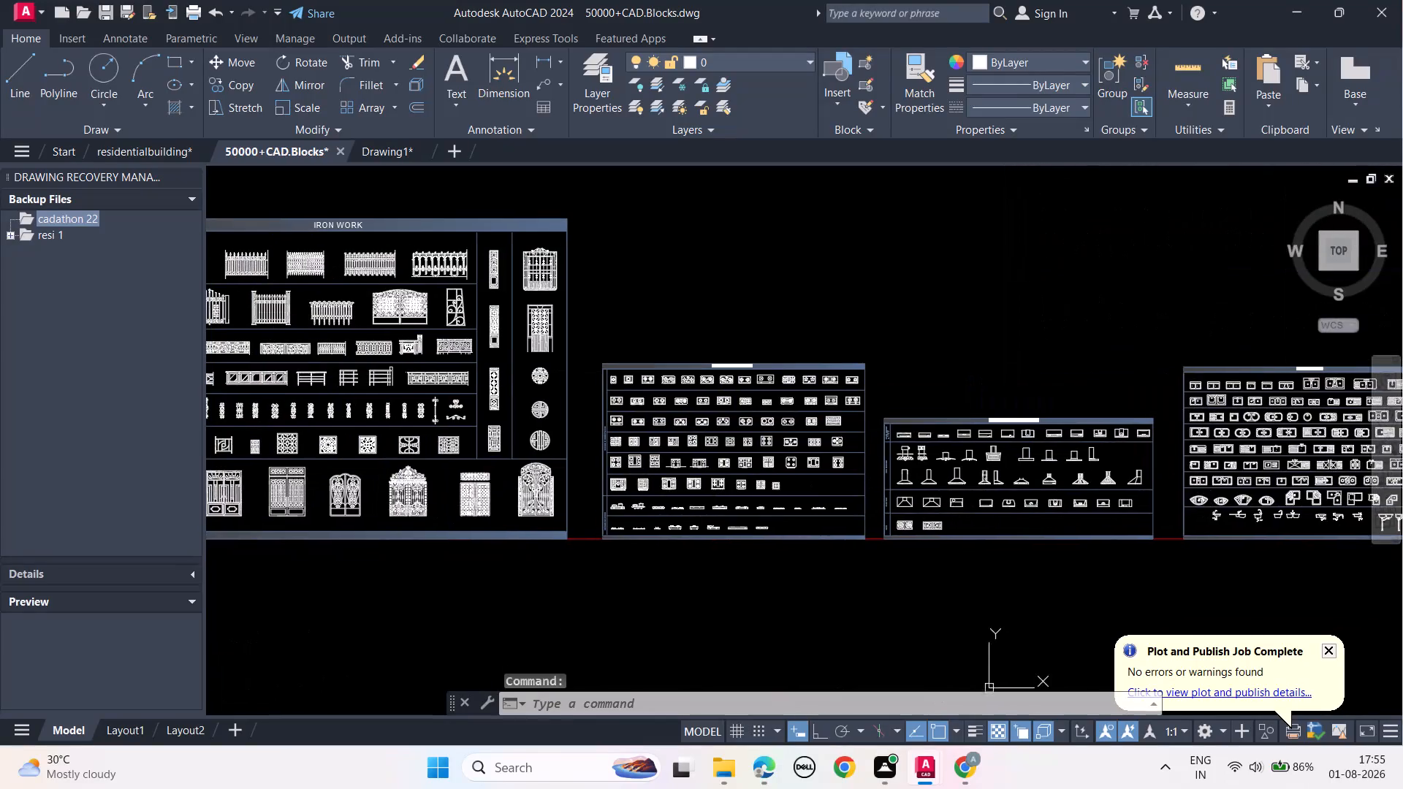
{"action": "middle_click_drag", "start_coordinate": [567, 481], "coordinate": [1236, 531]}
{"action": "middle_click_drag", "start_coordinate": [430, 501], "coordinate": [951, 514]}
{"action": "middle_click_drag", "start_coordinate": [334, 517], "coordinate": [984, 507]}
{"action": "middle_click_drag", "start_coordinate": [455, 492], "coordinate": [961, 478]}
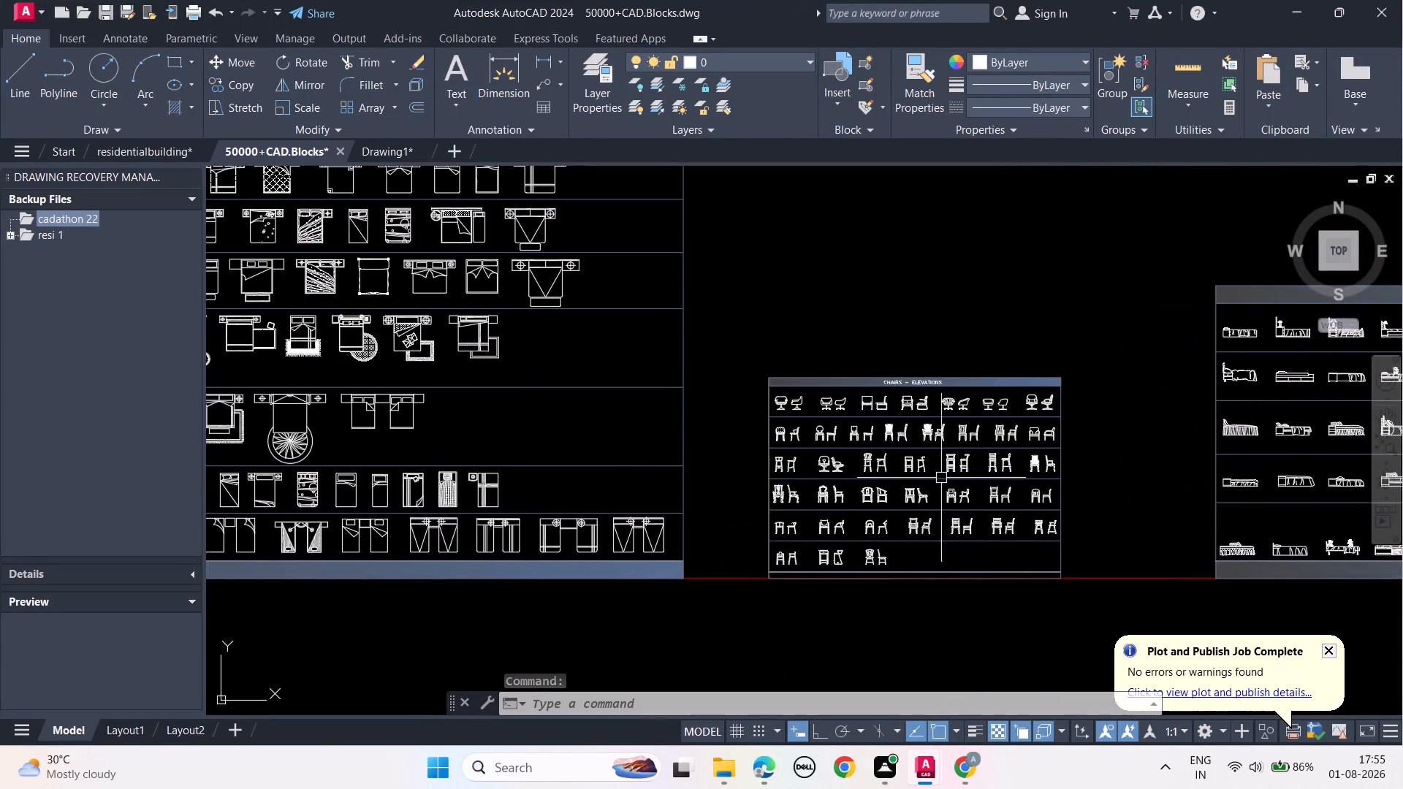
{"action": "middle_click_drag", "start_coordinate": [501, 488], "coordinate": [1054, 489]}
{"action": "middle_click_drag", "start_coordinate": [412, 511], "coordinate": [1034, 557]}
{"action": "middle_click_drag", "start_coordinate": [445, 473], "coordinate": [992, 473]}
{"action": "middle_click_drag", "start_coordinate": [457, 491], "coordinate": [928, 508]}
{"action": "middle_click_drag", "start_coordinate": [390, 485], "coordinate": [990, 485]}
{"action": "middle_click_drag", "start_coordinate": [471, 552], "coordinate": [1005, 553]}
{"action": "middle_click_drag", "start_coordinate": [654, 587], "coordinate": [1006, 560]}
{"action": "middle_click_drag", "start_coordinate": [460, 544], "coordinate": [1034, 518]}
{"action": "middle_click_drag", "start_coordinate": [527, 562], "coordinate": [887, 546]}
{"action": "middle_click_drag", "start_coordinate": [440, 533], "coordinate": [593, 533]}
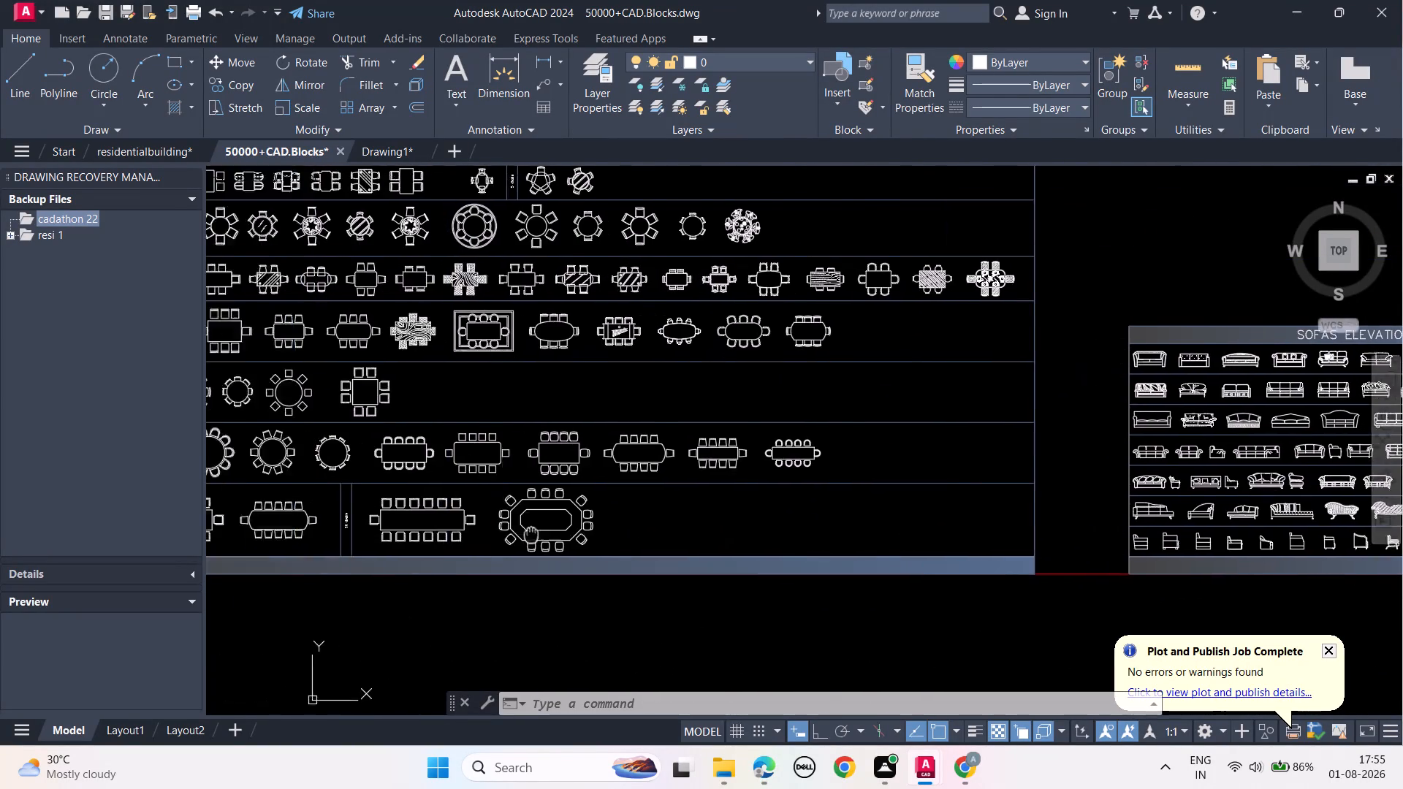
{"action": "middle_click_drag", "start_coordinate": [593, 533], "coordinate": [1049, 554]}
{"action": "middle_click_drag", "start_coordinate": [589, 557], "coordinate": [939, 557]}
{"action": "middle_click_drag", "start_coordinate": [507, 547], "coordinate": [966, 546]}
{"action": "middle_click_drag", "start_coordinate": [487, 535], "coordinate": [903, 528]}
{"action": "middle_click_drag", "start_coordinate": [649, 528], "coordinate": [903, 522]}
{"action": "middle_click_drag", "start_coordinate": [582, 519], "coordinate": [1068, 540]}
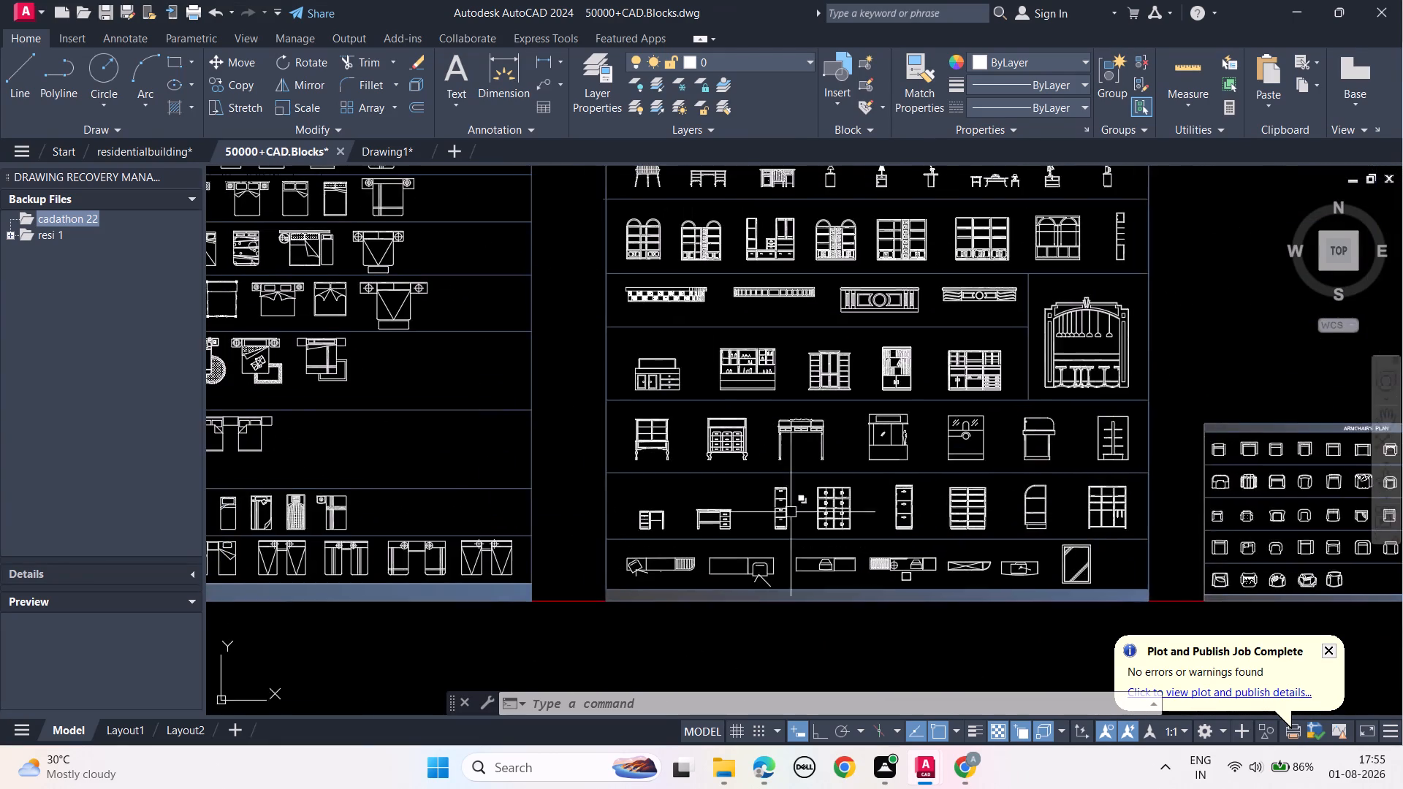
{"action": "middle_click_drag", "start_coordinate": [502, 462], "coordinate": [935, 481]}
{"action": "middle_click_drag", "start_coordinate": [497, 495], "coordinate": [1022, 544]}
{"action": "middle_click_drag", "start_coordinate": [398, 561], "coordinate": [790, 563]}
{"action": "middle_click_drag", "start_coordinate": [436, 522], "coordinate": [749, 522]}
{"action": "middle_click_drag", "start_coordinate": [513, 514], "coordinate": [731, 525]}
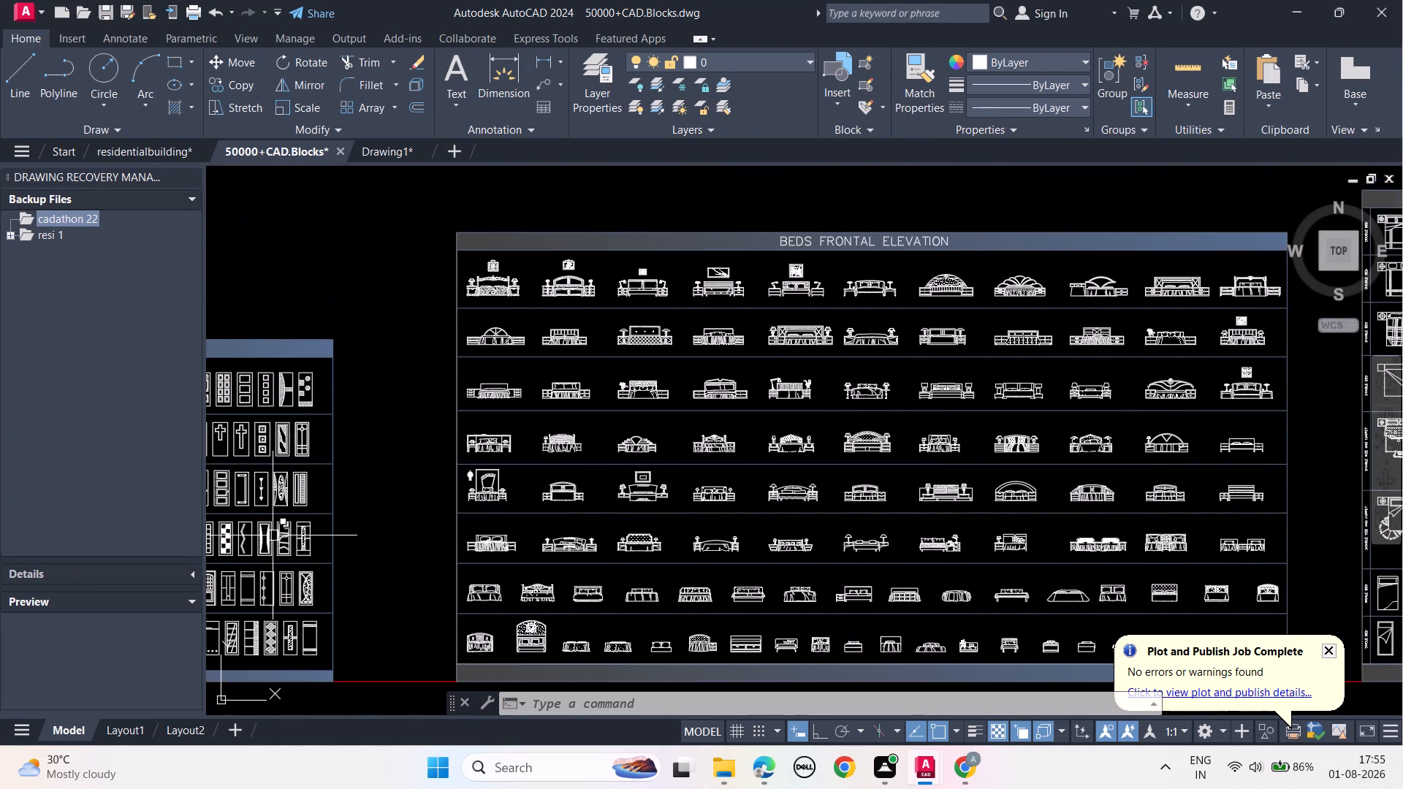
Look through the door, cupboard, bath, urinal and sink block sheets of the block library.
{"action": "middle_click_drag", "start_coordinate": [446, 545], "coordinate": [831, 547]}
{"action": "middle_click_drag", "start_coordinate": [351, 554], "coordinate": [763, 544]}
{"action": "middle_click_drag", "start_coordinate": [414, 533], "coordinate": [919, 523]}
{"action": "middle_click_drag", "start_coordinate": [286, 540], "coordinate": [719, 529]}
{"action": "middle_click_drag", "start_coordinate": [512, 548], "coordinate": [868, 548]}
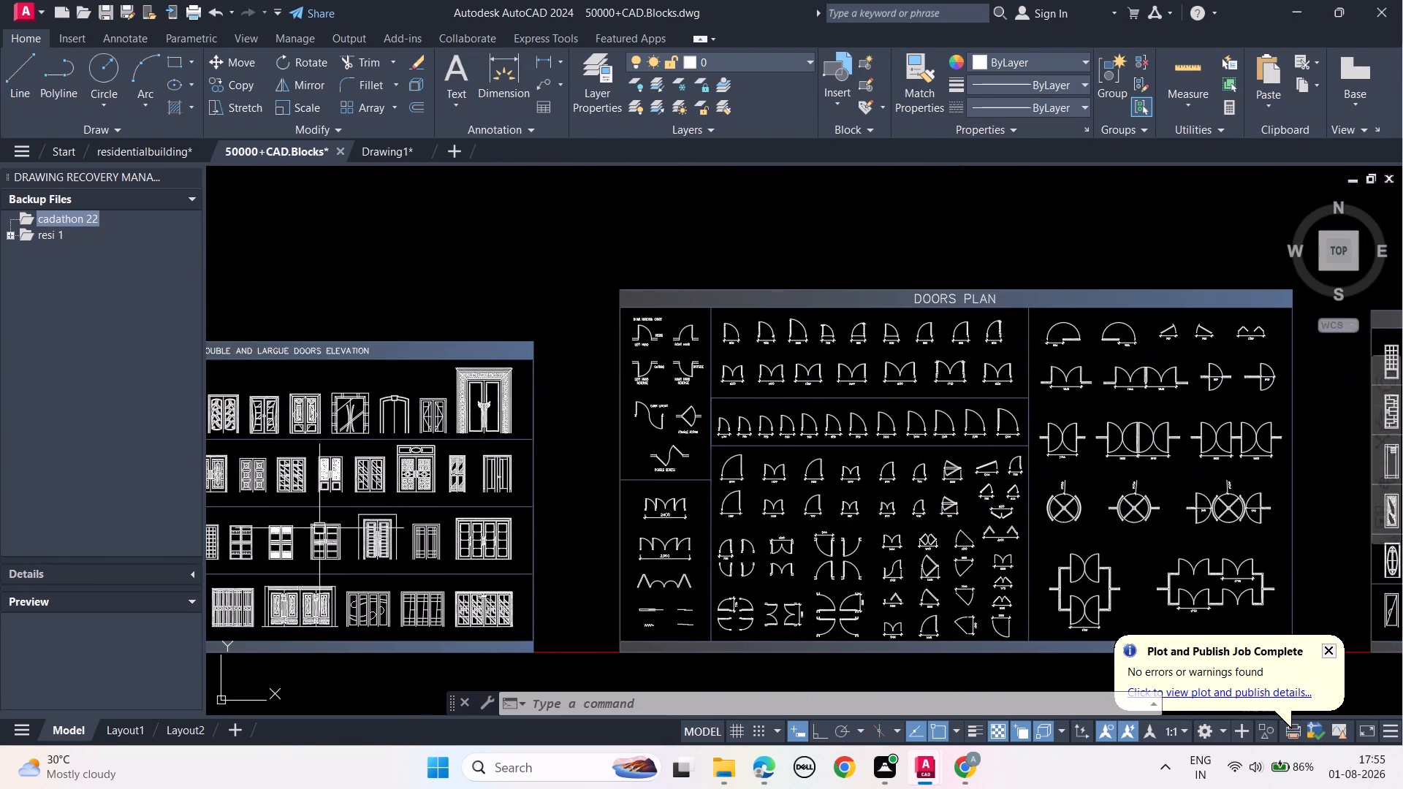
{"action": "middle_click_drag", "start_coordinate": [351, 531], "coordinate": [726, 531]}
{"action": "middle_click_drag", "start_coordinate": [454, 534], "coordinate": [878, 537]}
{"action": "middle_click_drag", "start_coordinate": [459, 544], "coordinate": [865, 554]}
{"action": "middle_click_drag", "start_coordinate": [528, 579], "coordinate": [730, 533]}
{"action": "middle_click_drag", "start_coordinate": [375, 544], "coordinate": [764, 534]}
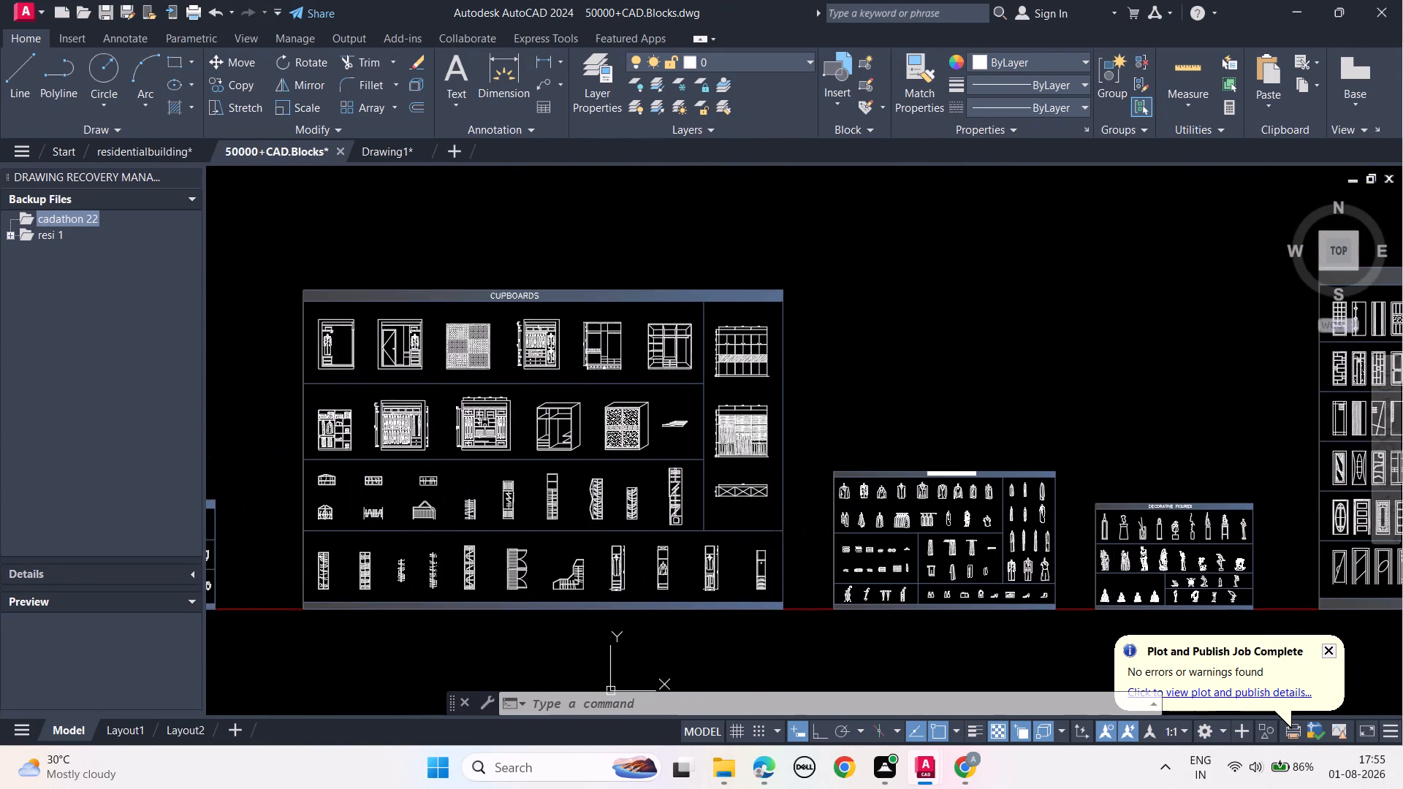
{"action": "middle_click_drag", "start_coordinate": [529, 566], "coordinate": [875, 550]}
{"action": "middle_click_drag", "start_coordinate": [437, 506], "coordinate": [821, 506]}
{"action": "middle_click_drag", "start_coordinate": [749, 511], "coordinate": [948, 517]}
{"action": "middle_click_drag", "start_coordinate": [519, 521], "coordinate": [782, 518]}
{"action": "scroll", "coordinate": [676, 519], "scroll_direction": "up", "scroll_amount": 1}
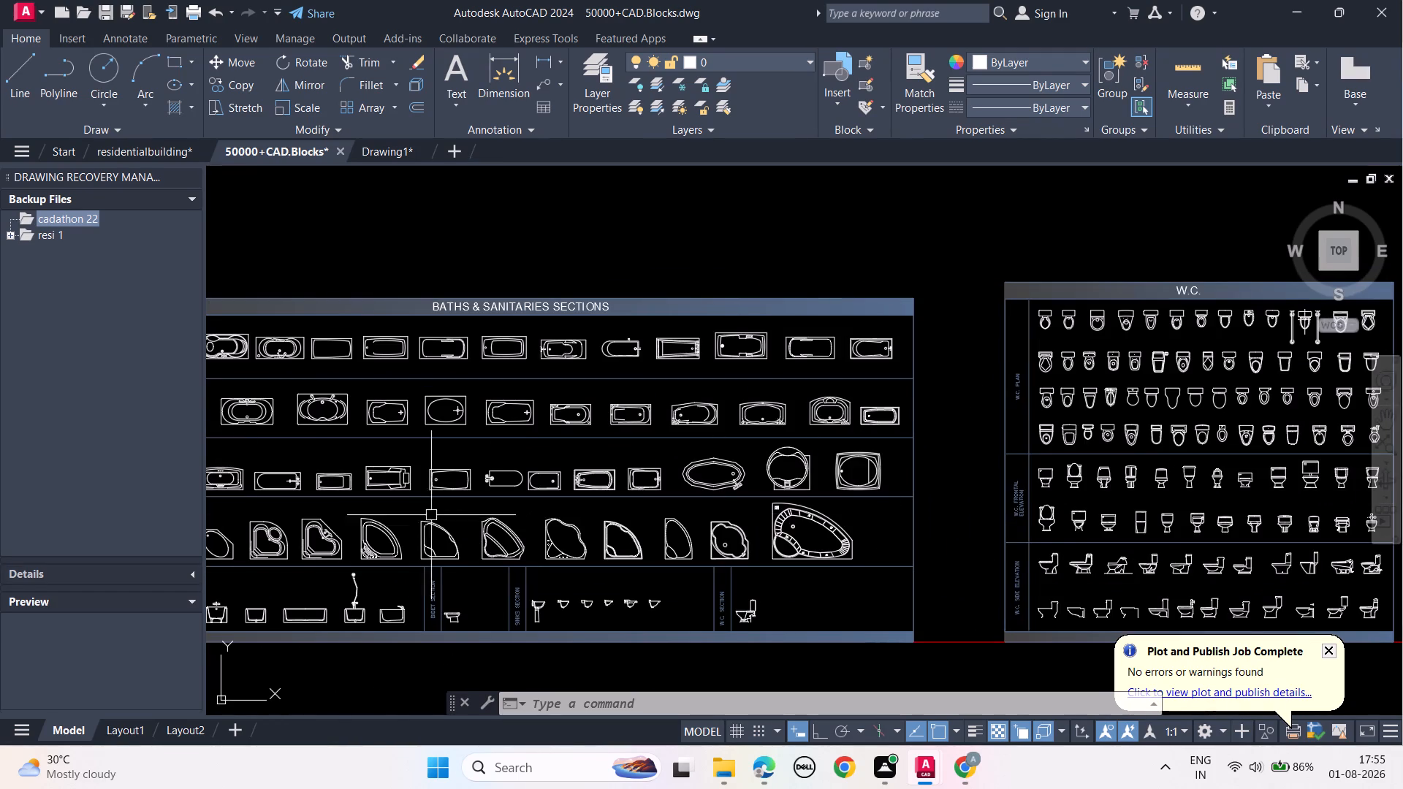
{"action": "scroll", "coordinate": [278, 510], "scroll_direction": "down", "scroll_amount": 1}
{"action": "scroll", "coordinate": [422, 504], "scroll_direction": "down", "scroll_amount": 2}
{"action": "middle_click_drag", "start_coordinate": [370, 511], "coordinate": [653, 525]}
{"action": "scroll", "coordinate": [426, 511], "scroll_direction": "up", "scroll_amount": 3}
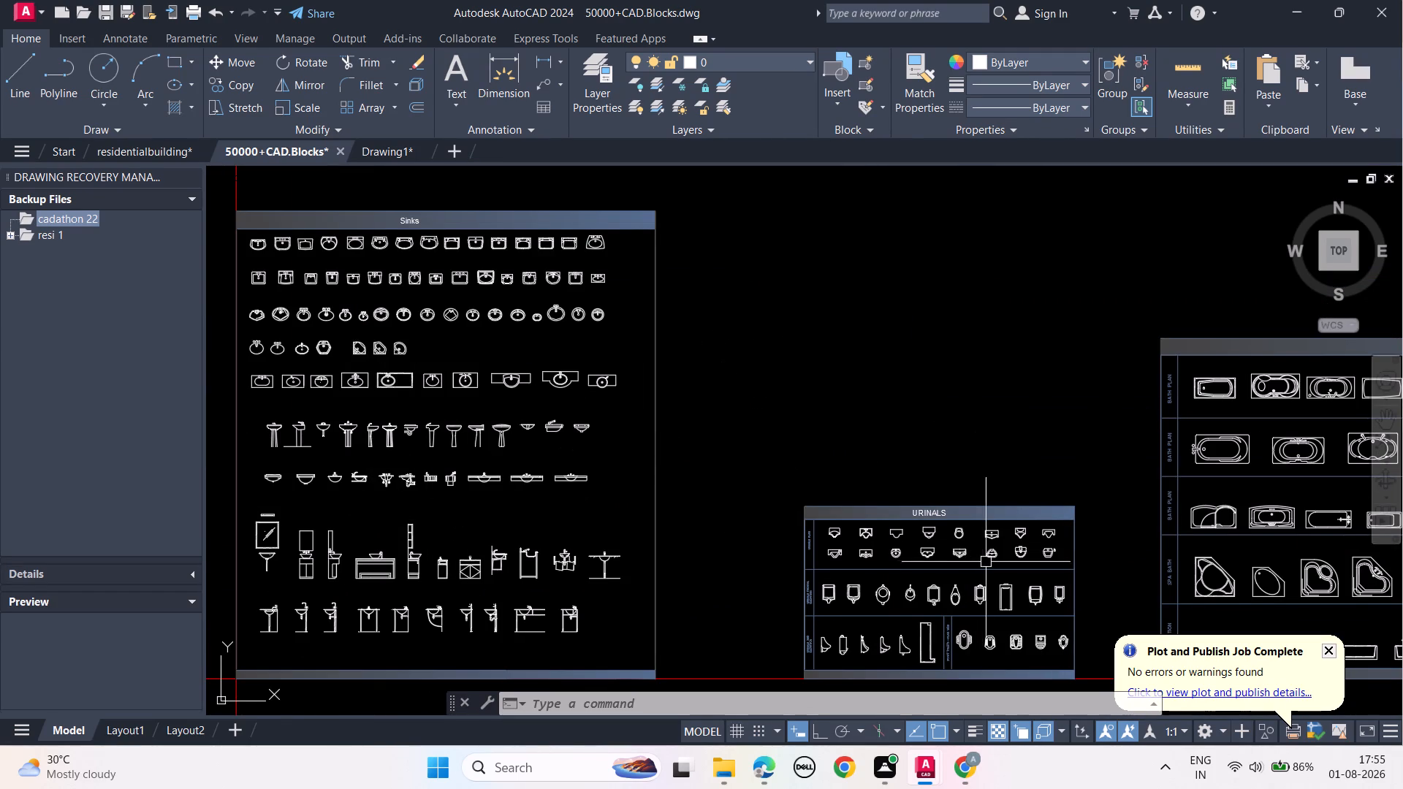
Look back through the sanitary, cupboard, decorative figure and door elevation block sheets.
{"action": "middle_click_drag", "start_coordinate": [986, 561], "coordinate": [479, 525]}
{"action": "middle_click_drag", "start_coordinate": [982, 517], "coordinate": [351, 514]}
{"action": "middle_click_drag", "start_coordinate": [1013, 522], "coordinate": [408, 482]}
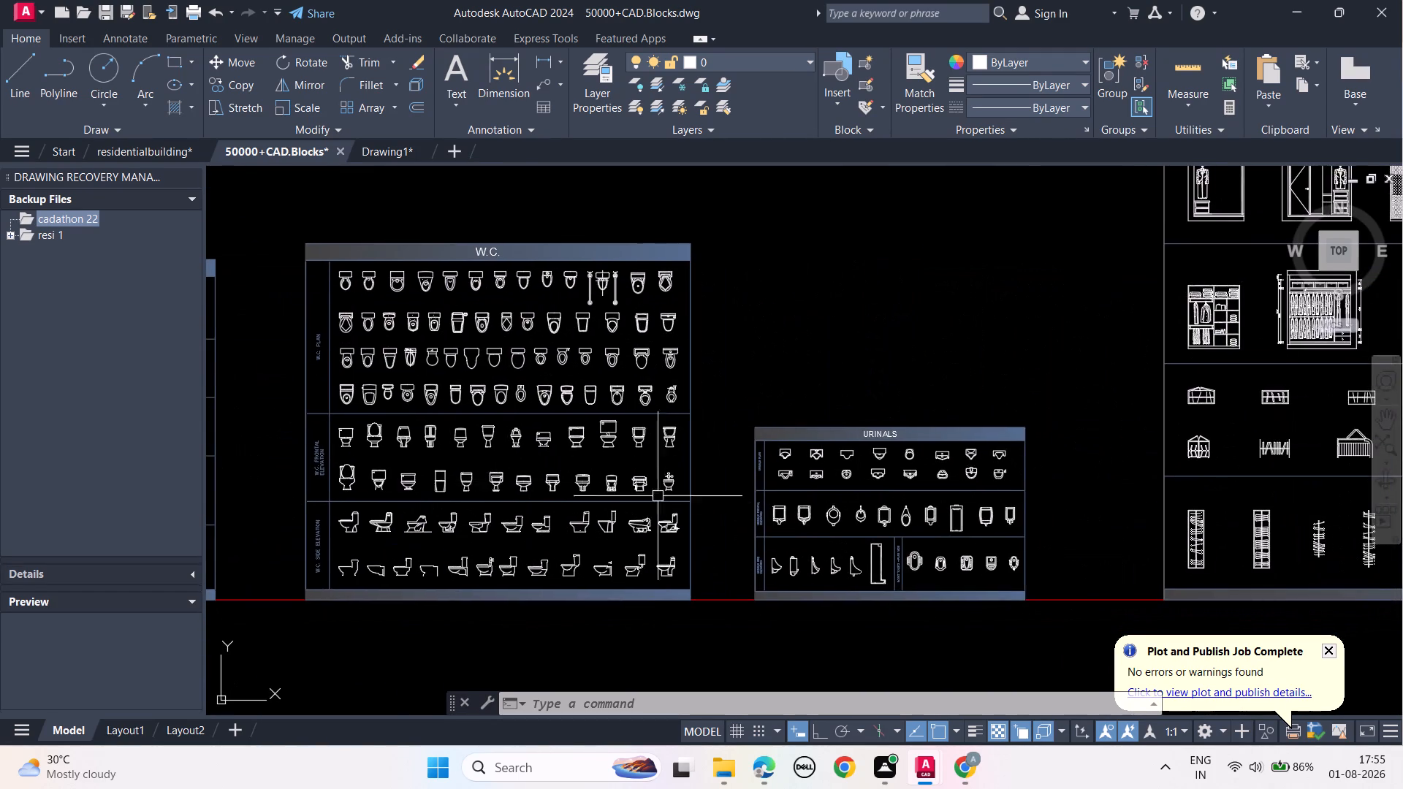
{"action": "middle_click_drag", "start_coordinate": [992, 519], "coordinate": [400, 519]}
{"action": "middle_click_drag", "start_coordinate": [859, 411], "coordinate": [598, 539]}
{"action": "middle_click_drag", "start_coordinate": [976, 479], "coordinate": [494, 343]}
{"action": "scroll", "coordinate": [495, 345], "scroll_direction": "up", "scroll_amount": 1}
{"action": "middle_click_drag", "start_coordinate": [1119, 491], "coordinate": [286, 388]}
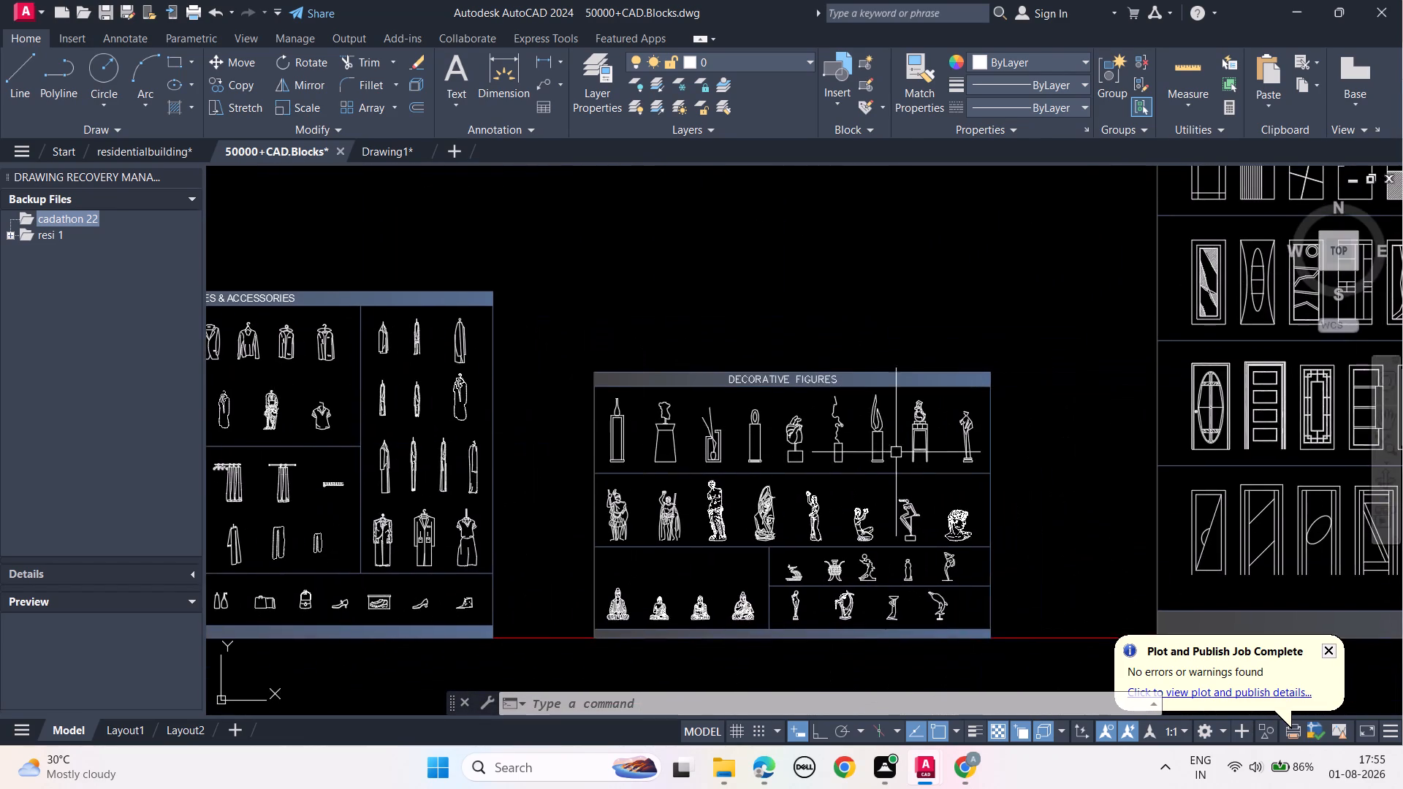
{"action": "middle_click_drag", "start_coordinate": [918, 449], "coordinate": [355, 489]}
{"action": "middle_click_drag", "start_coordinate": [949, 390], "coordinate": [471, 567]}
{"action": "scroll", "coordinate": [602, 517], "scroll_direction": "down", "scroll_amount": 1}
{"action": "middle_click_drag", "start_coordinate": [902, 520], "coordinate": [900, 520]}
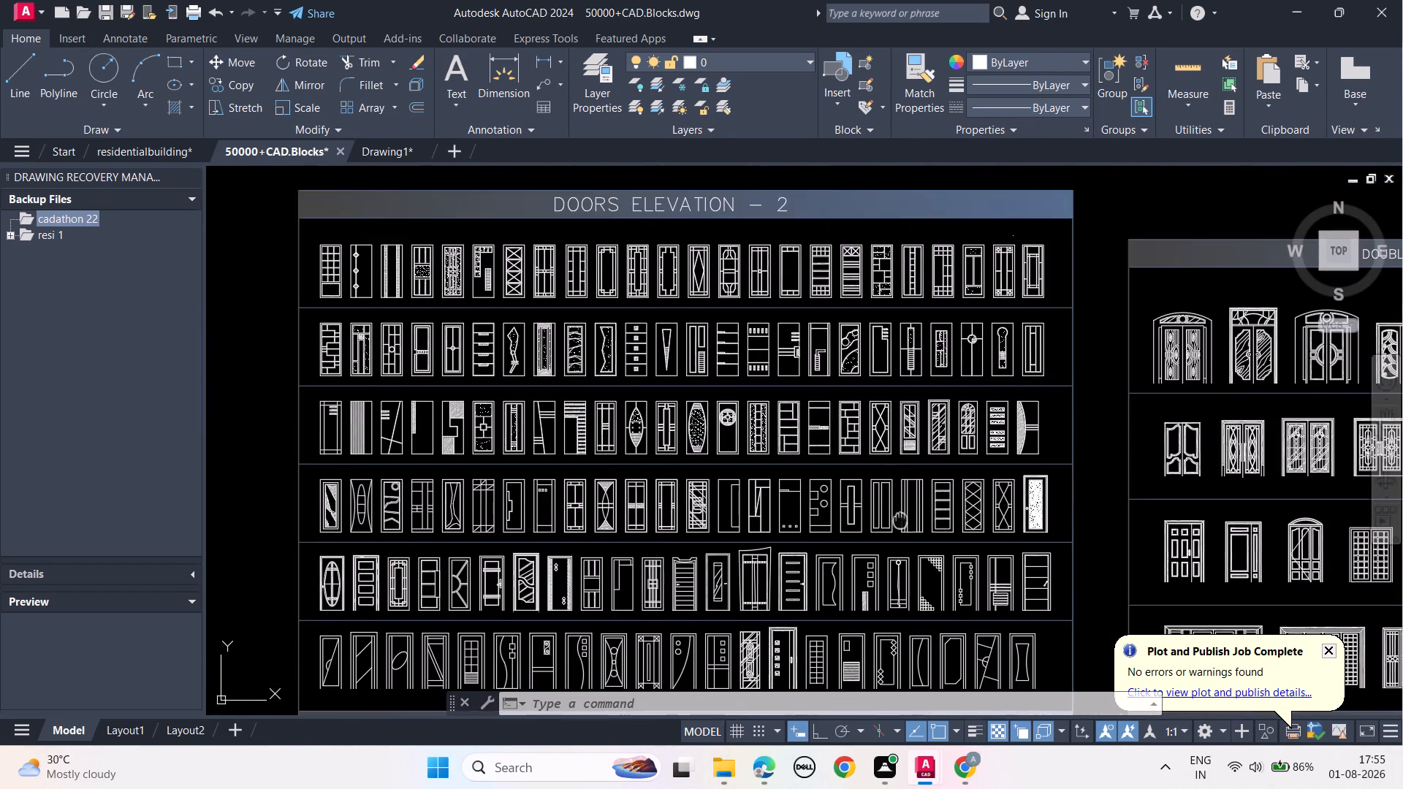
{"action": "middle_click_drag", "start_coordinate": [900, 520], "coordinate": [476, 524]}
{"action": "middle_click_drag", "start_coordinate": [1054, 499], "coordinate": [426, 473]}
{"action": "middle_click_drag", "start_coordinate": [908, 475], "coordinate": [310, 533]}
{"action": "scroll", "coordinate": [603, 478], "scroll_direction": "down", "scroll_amount": 1}
{"action": "middle_click_drag", "start_coordinate": [837, 519], "coordinate": [405, 523]}
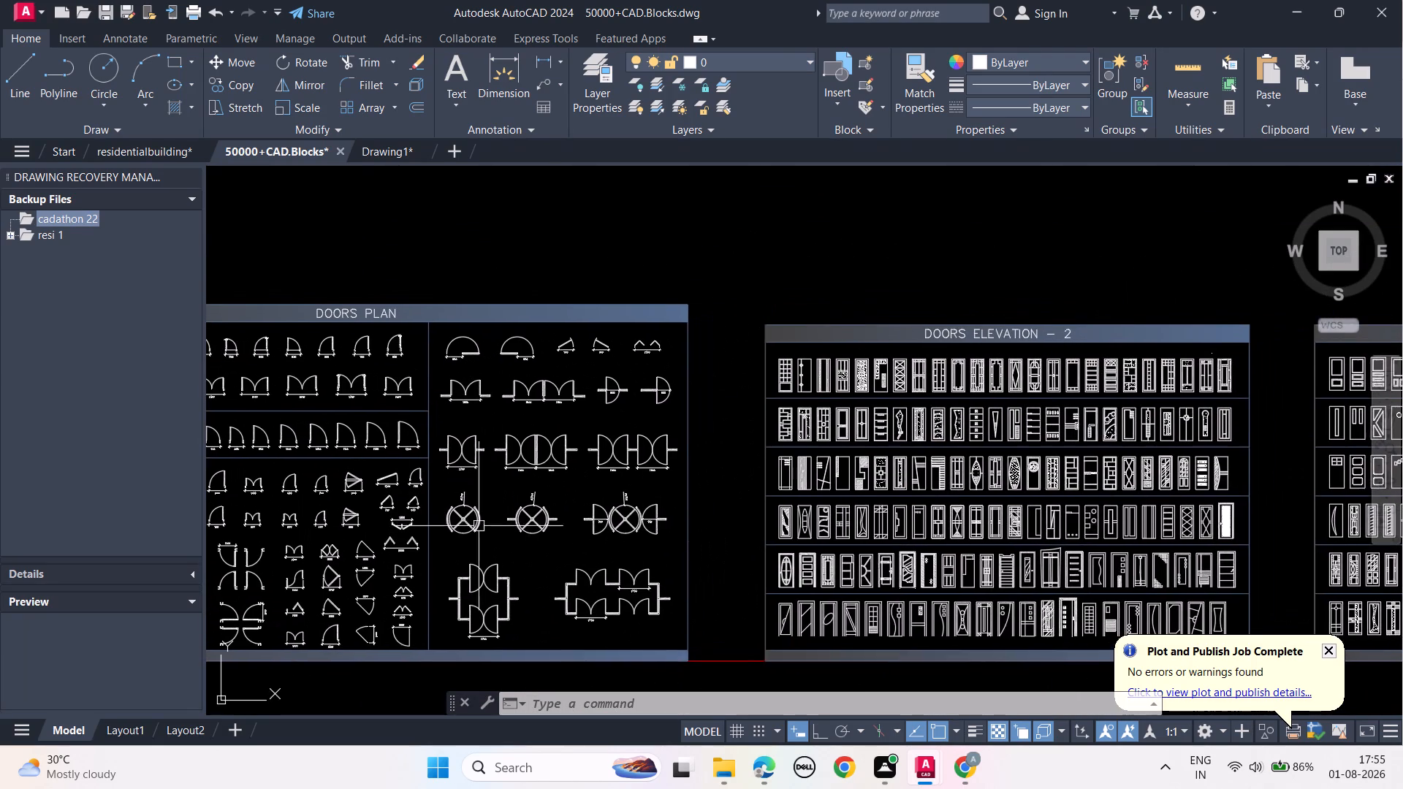
Look through the door, bed, auxiliary furniture, armchair, table and chair, and sofa sheets of the block library.
{"action": "middle_click_drag", "start_coordinate": [1102, 470], "coordinate": [626, 465]}
{"action": "middle_click_drag", "start_coordinate": [1090, 474], "coordinate": [528, 501]}
{"action": "middle_click_drag", "start_coordinate": [1092, 446], "coordinate": [410, 495]}
{"action": "middle_click_drag", "start_coordinate": [568, 427], "coordinate": [237, 423]}
{"action": "middle_click_drag", "start_coordinate": [1054, 431], "coordinate": [416, 433]}
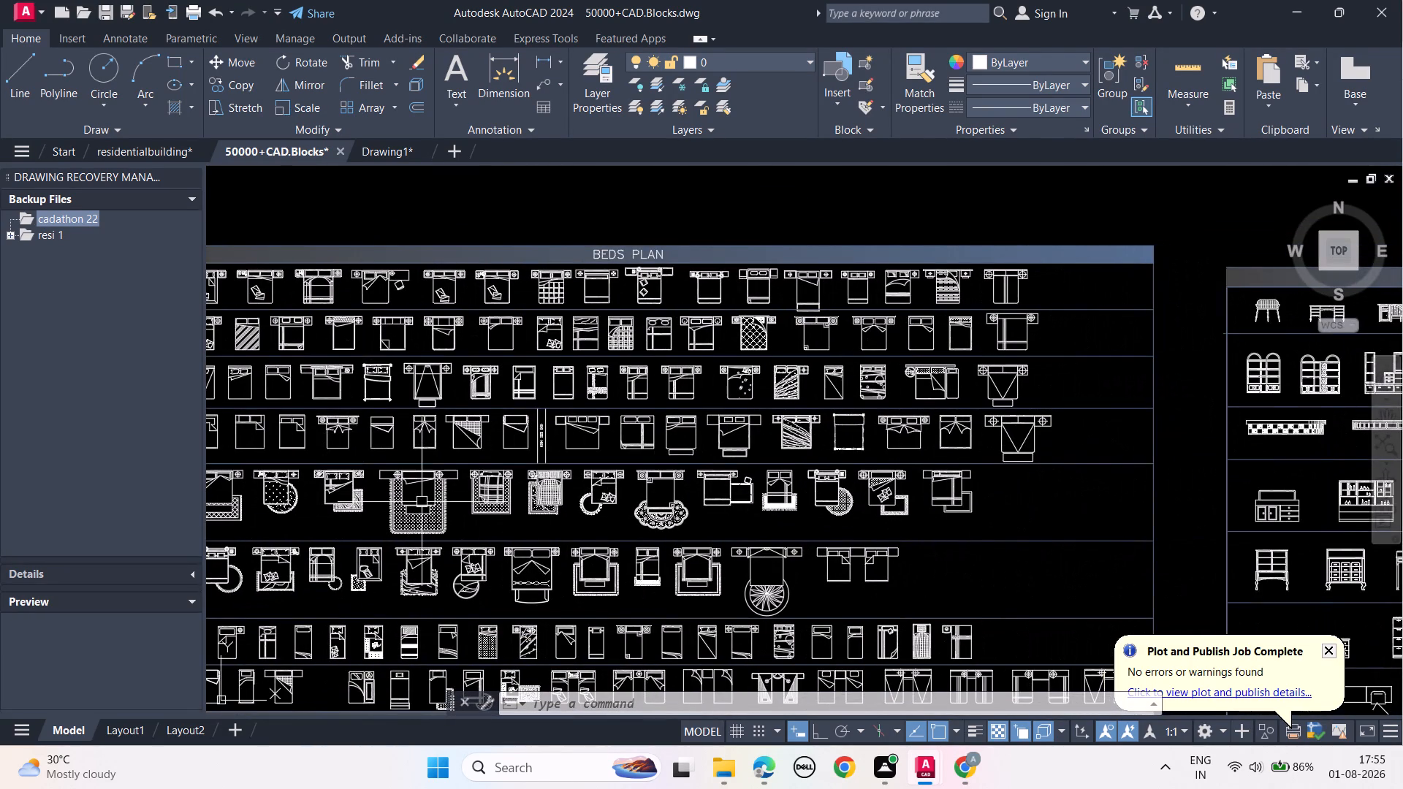
{"action": "middle_click_drag", "start_coordinate": [902, 512], "coordinate": [105, 483]}
{"action": "middle_click_drag", "start_coordinate": [856, 414], "coordinate": [432, 408]}
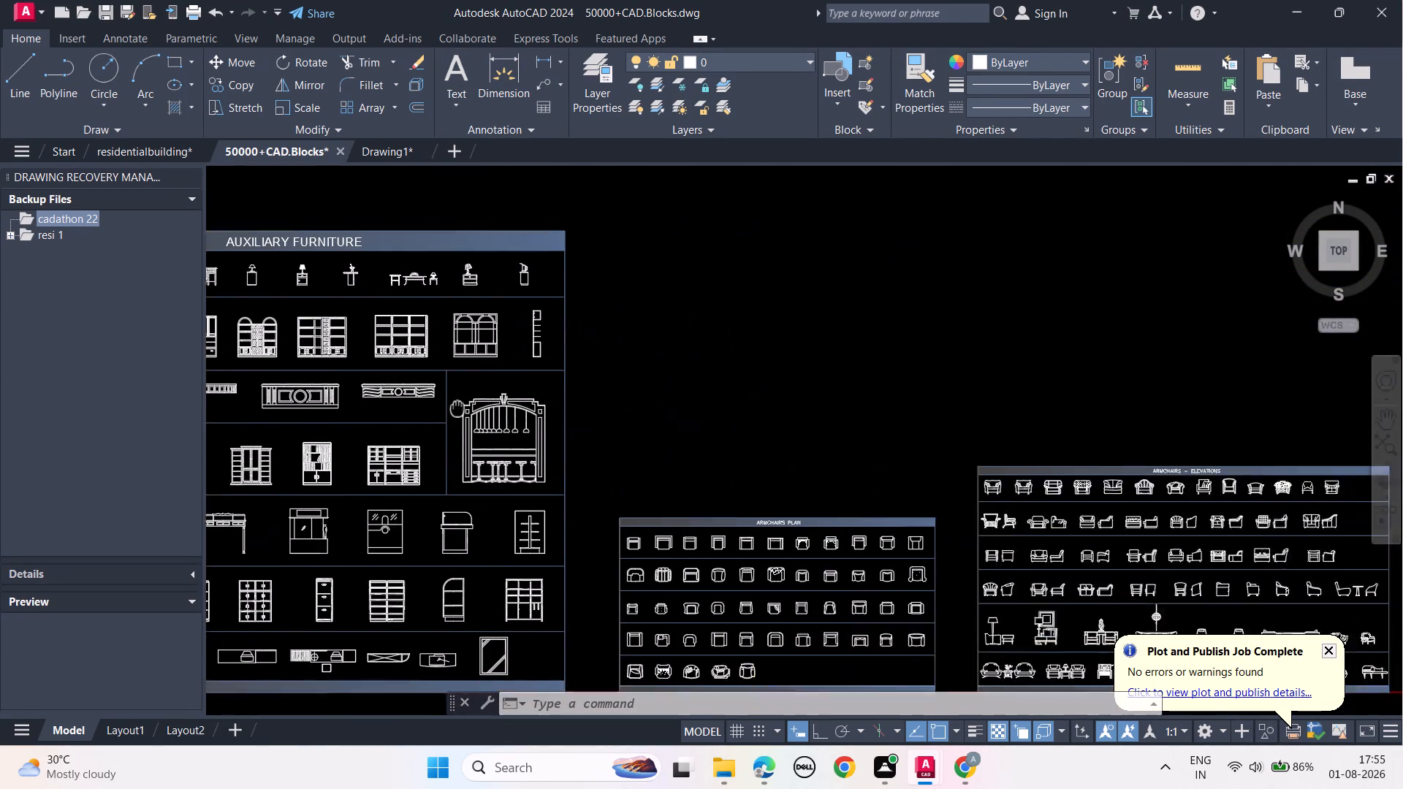
{"action": "middle_click_drag", "start_coordinate": [432, 408], "coordinate": [317, 419]}
{"action": "middle_click_drag", "start_coordinate": [892, 568], "coordinate": [784, 373]}
{"action": "scroll", "coordinate": [517, 398], "scroll_direction": "up", "scroll_amount": 1}
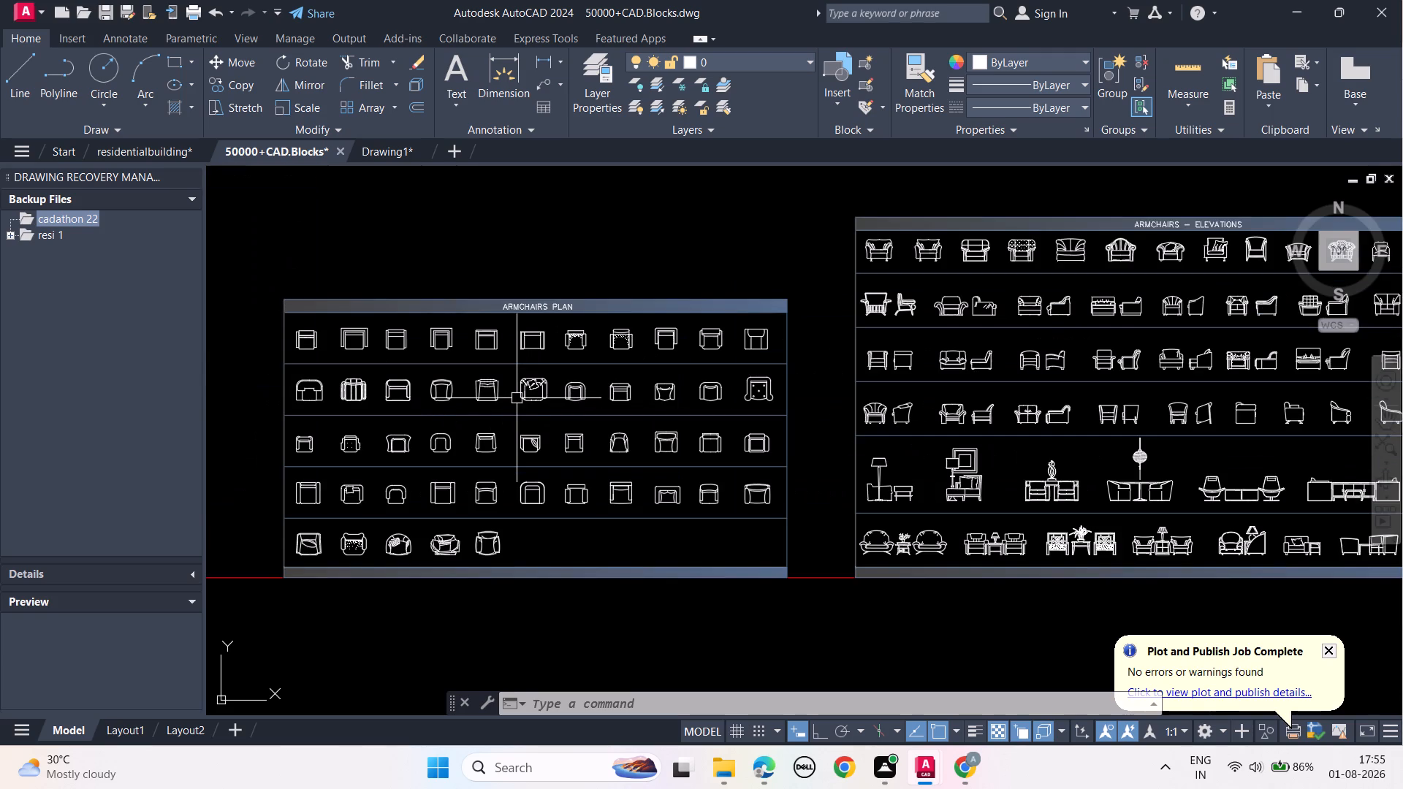
{"action": "middle_click_drag", "start_coordinate": [1146, 435], "coordinate": [316, 496]}
{"action": "middle_click_drag", "start_coordinate": [996, 485], "coordinate": [405, 541]}
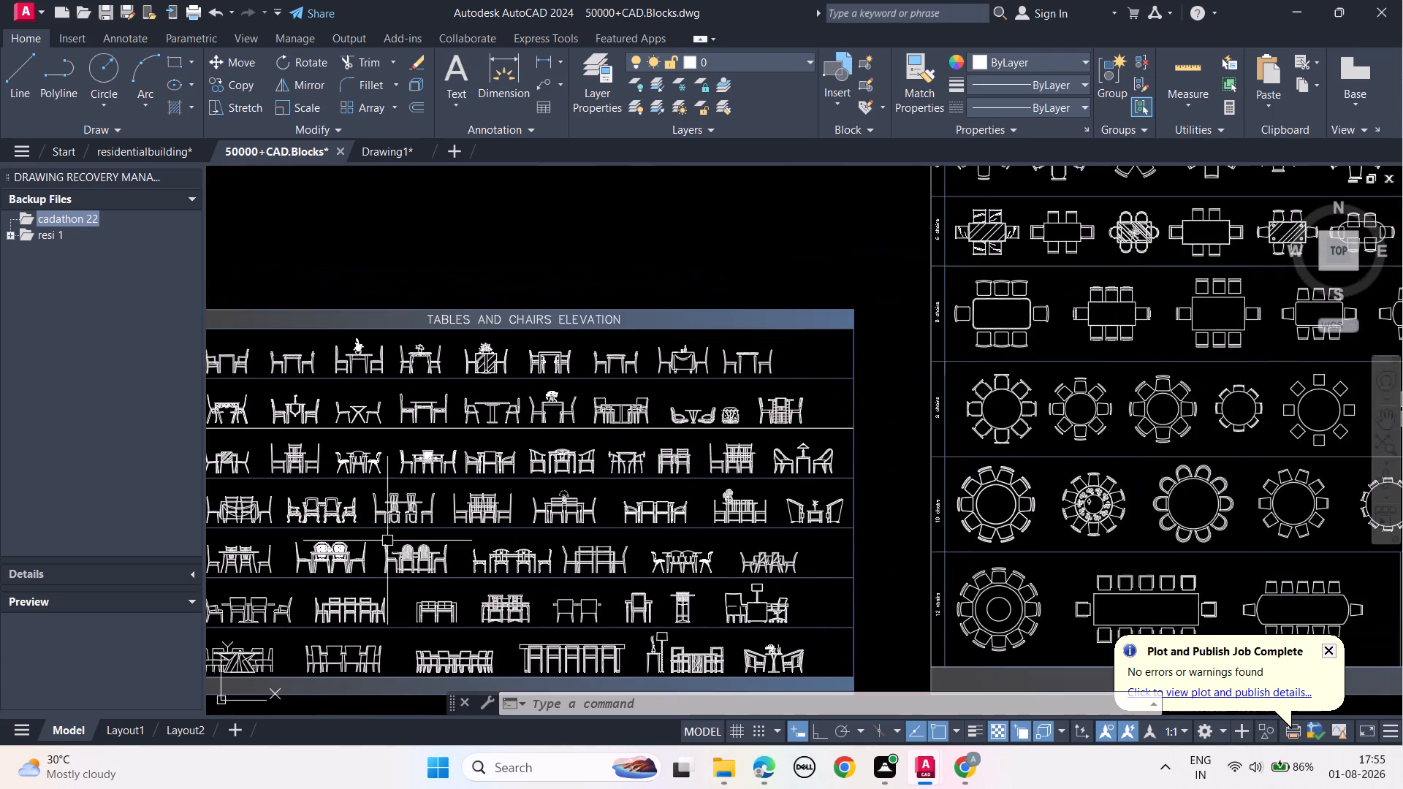
{"action": "middle_click_drag", "start_coordinate": [973, 470], "coordinate": [400, 604]}
{"action": "middle_click_drag", "start_coordinate": [979, 488], "coordinate": [293, 479]}
{"action": "scroll", "coordinate": [1068, 454], "scroll_direction": "down", "scroll_amount": 1}
{"action": "middle_click_drag", "start_coordinate": [1304, 487], "coordinate": [591, 487]}
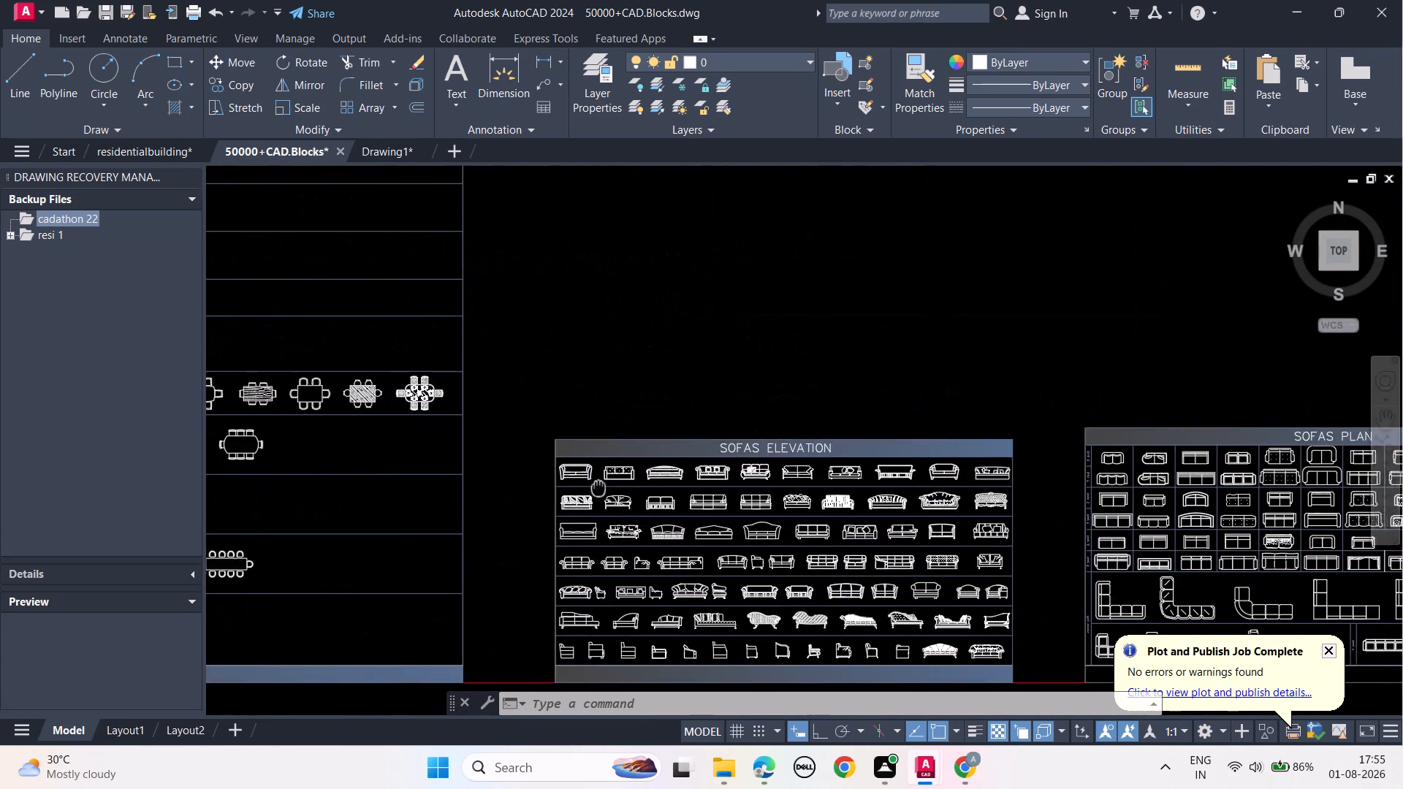
{"action": "middle_click_drag", "start_coordinate": [591, 487], "coordinate": [580, 484]}
{"action": "middle_click_drag", "start_coordinate": [946, 563], "coordinate": [497, 493]}
{"action": "middle_click_drag", "start_coordinate": [1049, 496], "coordinate": [423, 494]}
{"action": "middle_click_drag", "start_coordinate": [881, 474], "coordinate": [616, 523]}
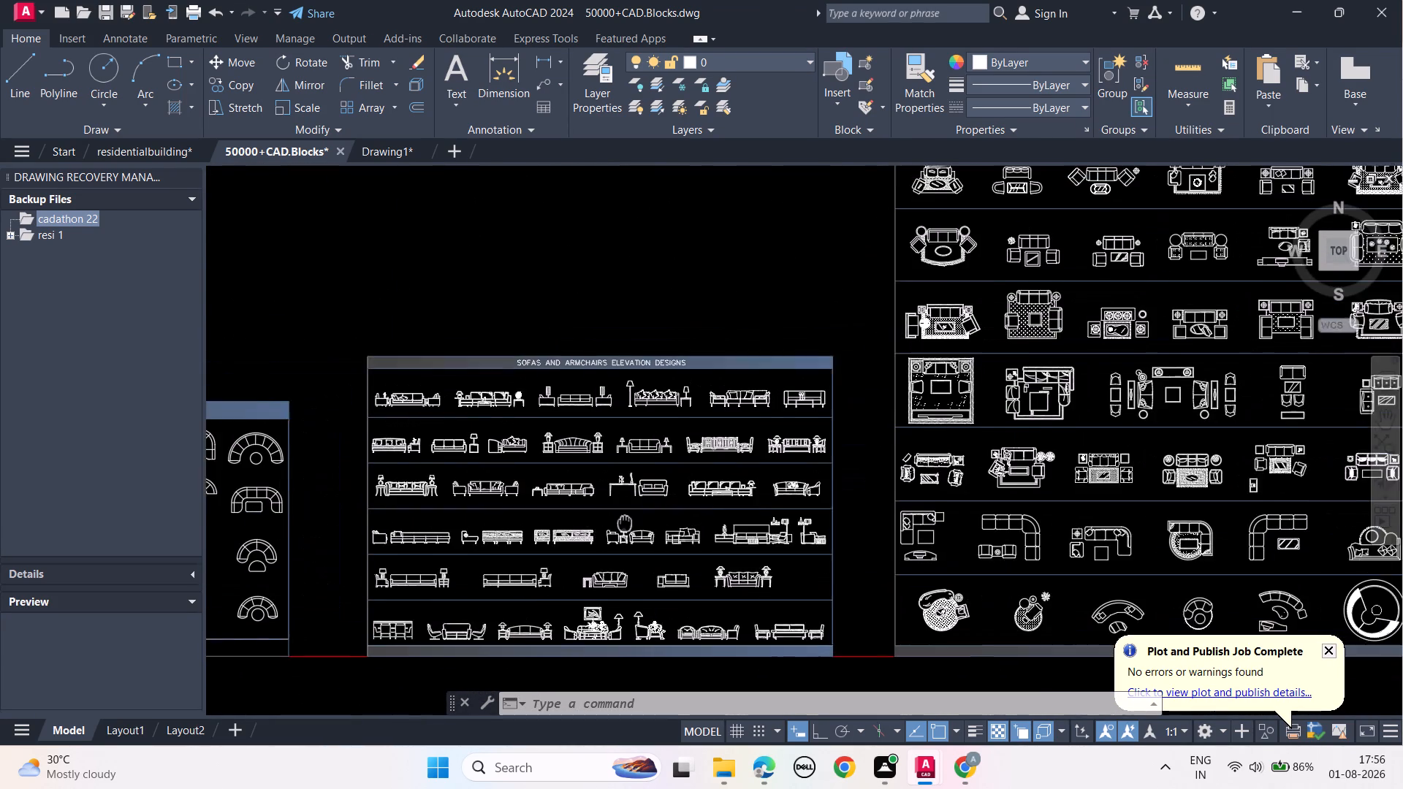
{"action": "middle_click_drag", "start_coordinate": [616, 523], "coordinate": [604, 523]}
{"action": "middle_click_drag", "start_coordinate": [1059, 489], "coordinate": [519, 578]}
{"action": "middle_click_drag", "start_coordinate": [1164, 509], "coordinate": [360, 493]}
{"action": "middle_click_drag", "start_coordinate": [1016, 490], "coordinate": [568, 491]}
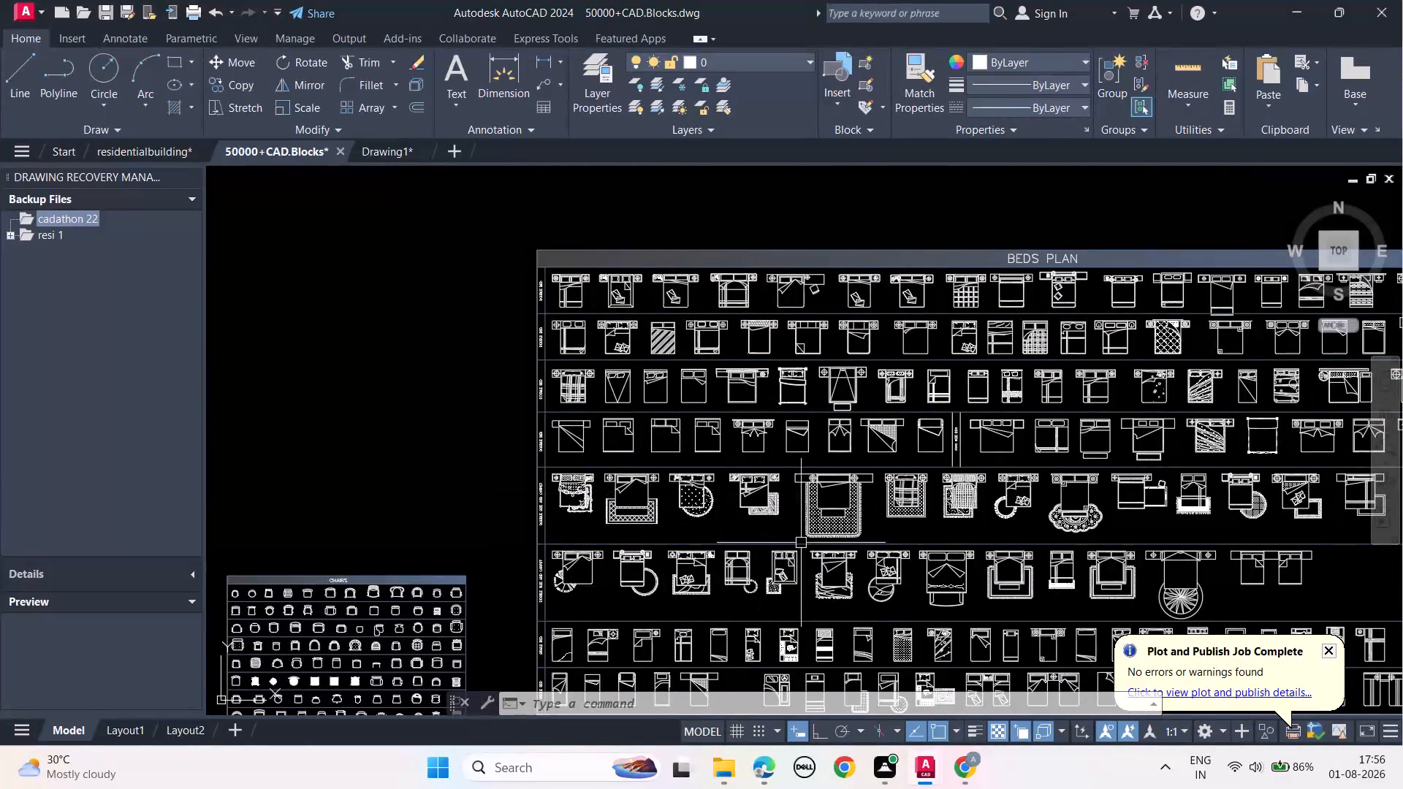
Look through the chairs, beds plan, beds side elevation and iron work block sheets.
{"action": "scroll", "coordinate": [441, 642], "scroll_direction": "up", "scroll_amount": 1}
{"action": "middle_click_drag", "start_coordinate": [433, 636], "coordinate": [571, 478]}
{"action": "scroll", "coordinate": [437, 630], "scroll_direction": "up", "scroll_amount": 1}
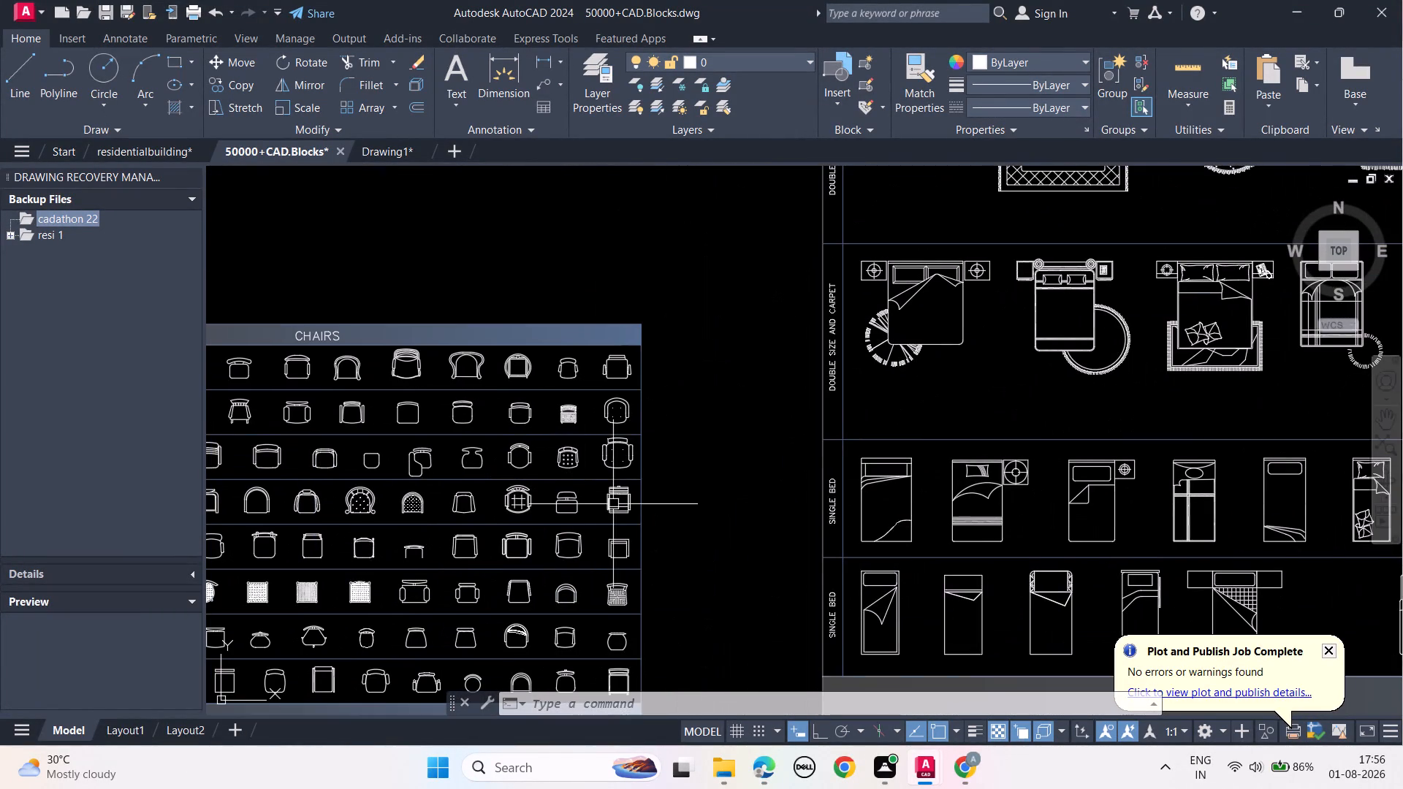
{"action": "middle_click_drag", "start_coordinate": [1031, 444], "coordinate": [501, 628]}
{"action": "scroll", "coordinate": [852, 493], "scroll_direction": "down", "scroll_amount": 2}
{"action": "middle_click_drag", "start_coordinate": [1035, 485], "coordinate": [627, 569]}
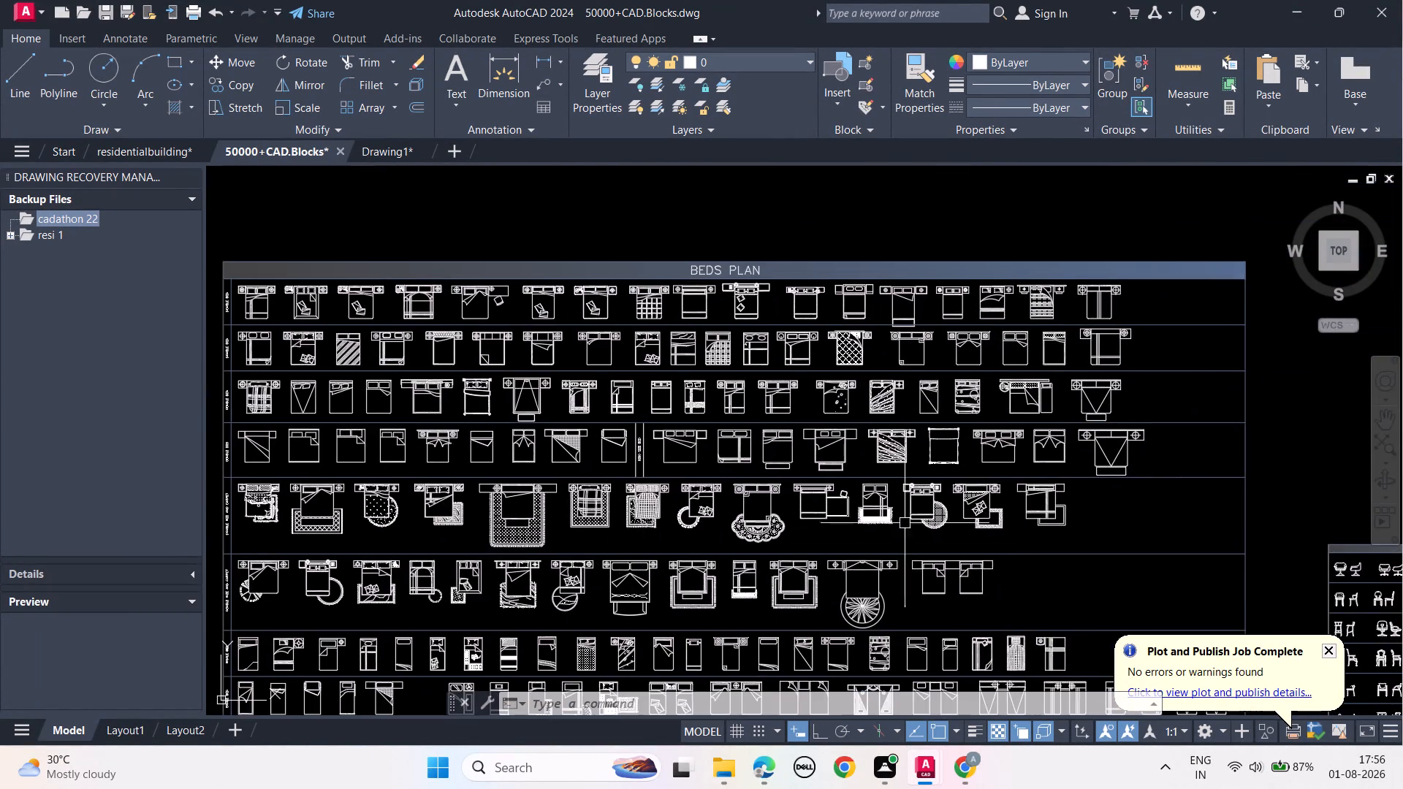
{"action": "middle_click_drag", "start_coordinate": [1027, 467], "coordinate": [359, 472]}
{"action": "middle_click_drag", "start_coordinate": [1100, 568], "coordinate": [814, 476]}
{"action": "middle_click_drag", "start_coordinate": [1070, 539], "coordinate": [808, 517]}
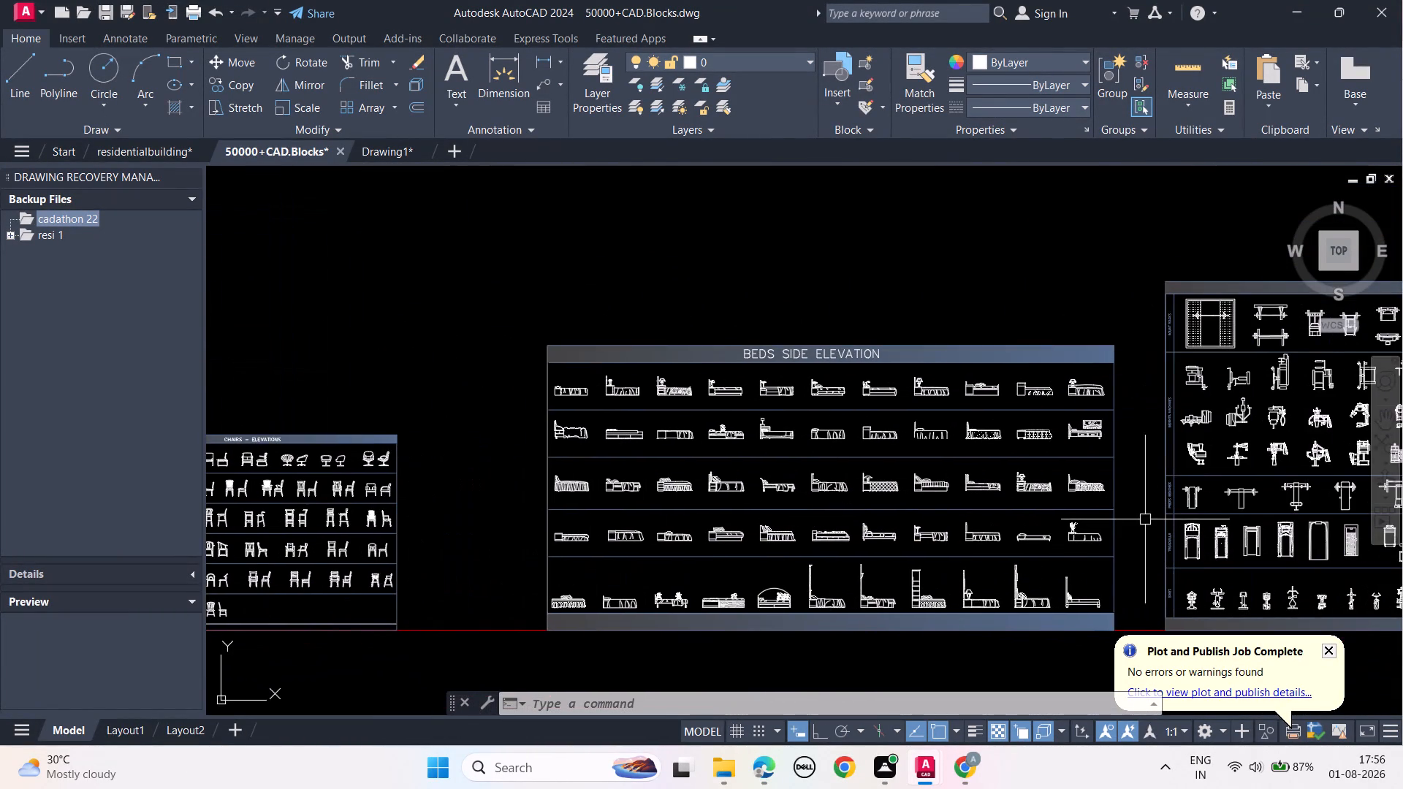
{"action": "middle_click_drag", "start_coordinate": [1141, 519], "coordinate": [737, 536]}
{"action": "middle_click_drag", "start_coordinate": [1076, 567], "coordinate": [547, 546]}
{"action": "middle_click_drag", "start_coordinate": [1007, 512], "coordinate": [622, 510]}
{"action": "middle_click_drag", "start_coordinate": [1133, 503], "coordinate": [1072, 495]}
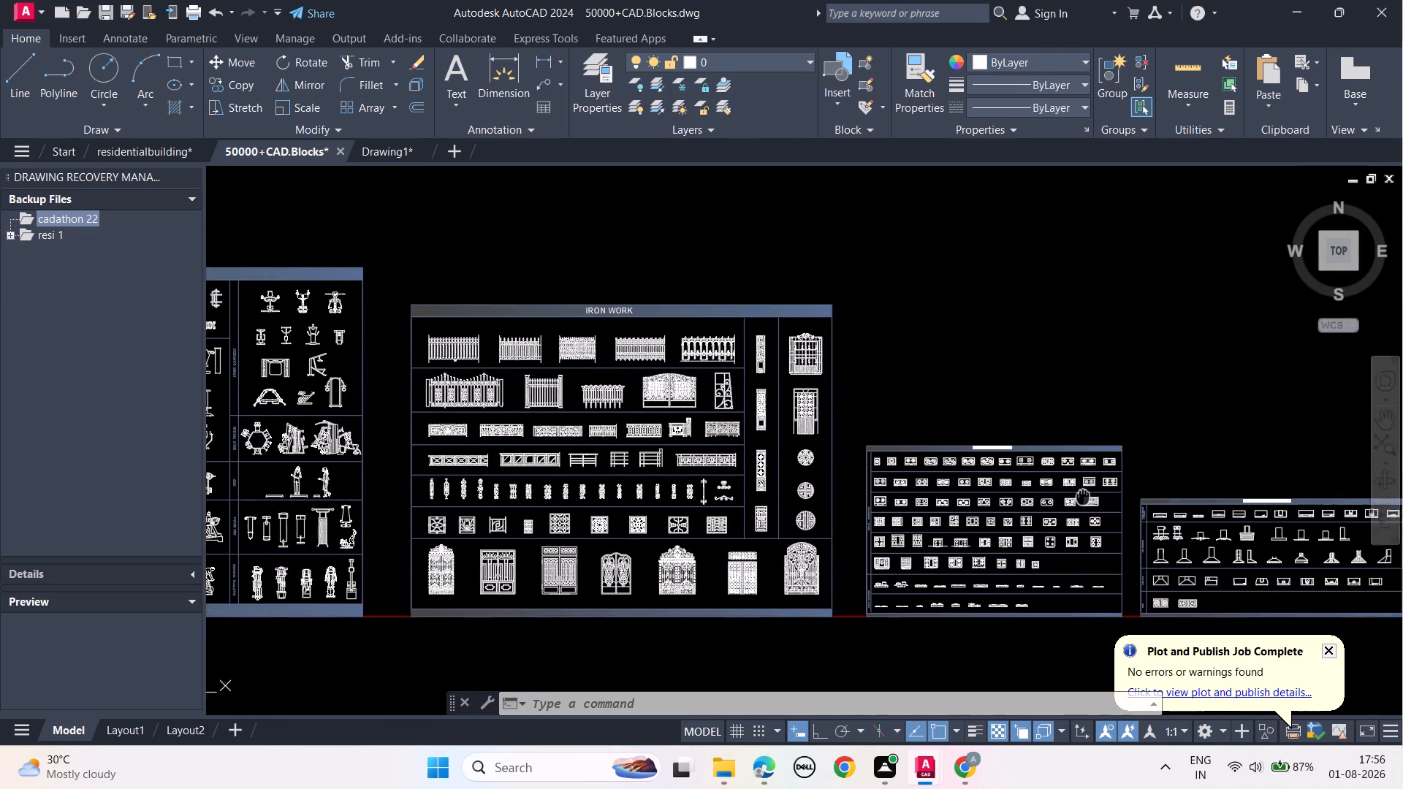
{"action": "middle_click_drag", "start_coordinate": [1072, 495], "coordinate": [847, 494]}
Look through the range hood, kitchen sink, kitchen appliance, north symbol and office equipment block sheets.
{"action": "scroll", "coordinate": [704, 533], "scroll_direction": "up", "scroll_amount": 2}
{"action": "middle_click_drag", "start_coordinate": [867, 540], "coordinate": [415, 465]}
{"action": "middle_click_drag", "start_coordinate": [1002, 467], "coordinate": [552, 400]}
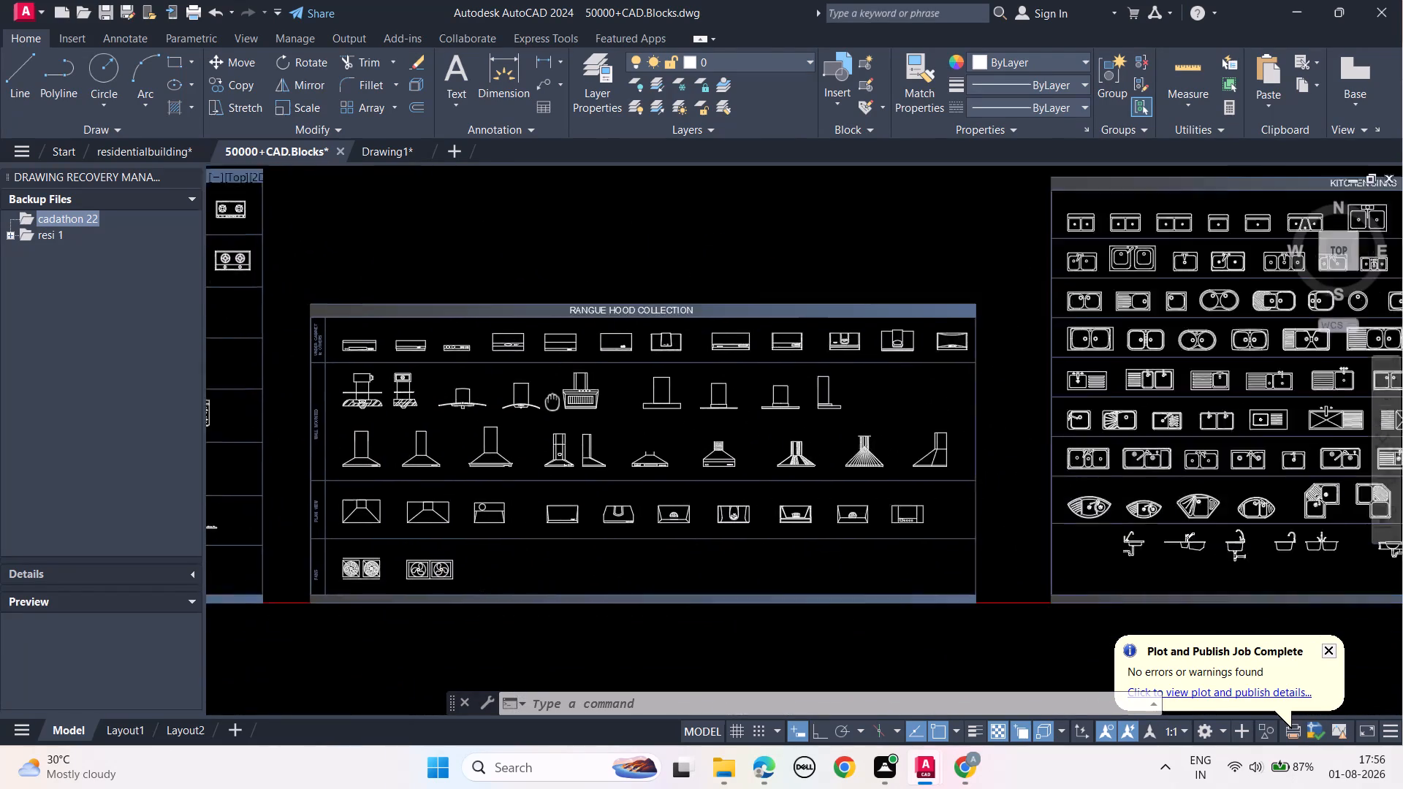
{"action": "middle_click_drag", "start_coordinate": [552, 400], "coordinate": [421, 389]}
{"action": "scroll", "coordinate": [417, 389], "scroll_direction": "up", "scroll_amount": 1}
{"action": "middle_click_drag", "start_coordinate": [1014, 484], "coordinate": [469, 465]}
{"action": "middle_click_drag", "start_coordinate": [1145, 465], "coordinate": [508, 515]}
{"action": "middle_click_drag", "start_coordinate": [768, 550], "coordinate": [411, 542]}
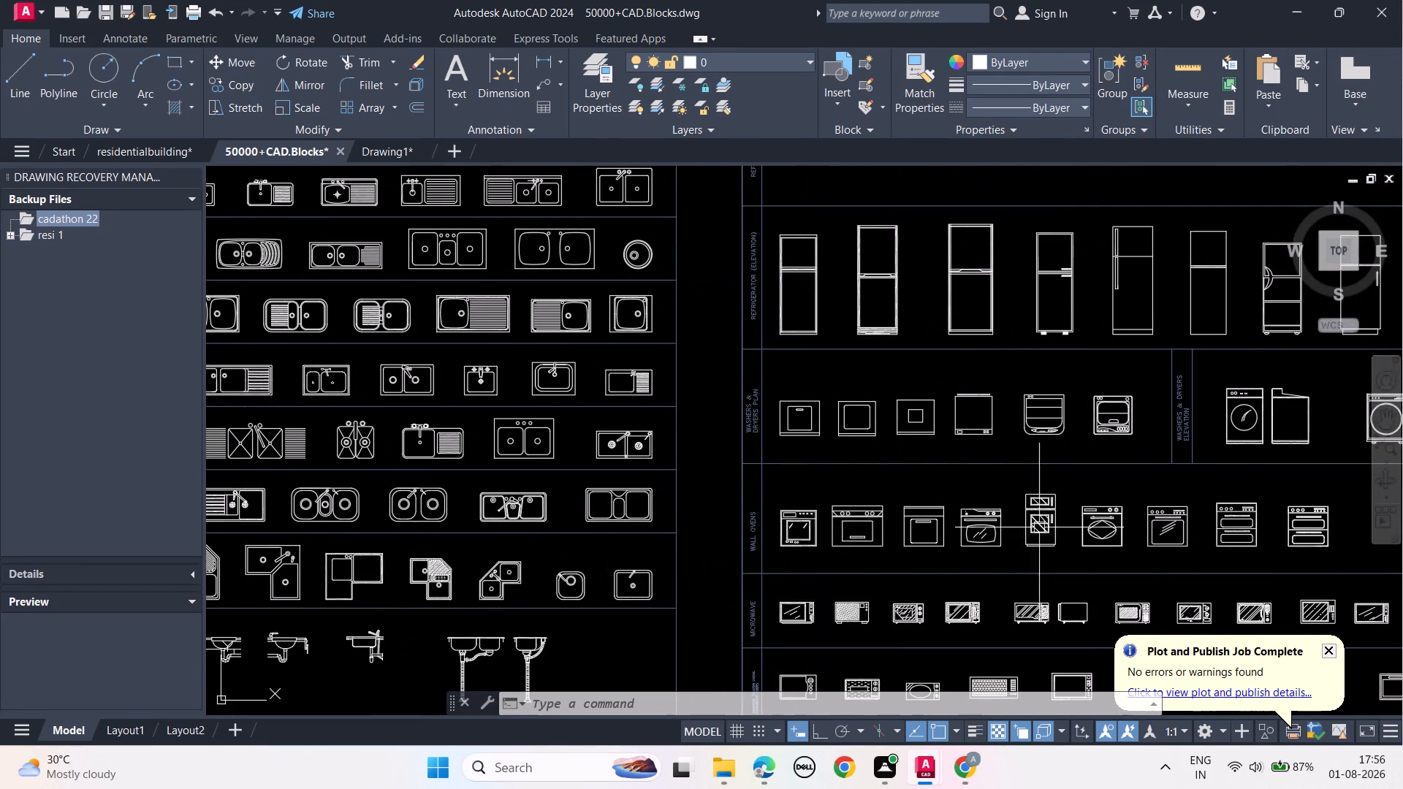
{"action": "scroll", "coordinate": [1166, 507], "scroll_direction": "down", "scroll_amount": 1}
{"action": "middle_click_drag", "start_coordinate": [1266, 530], "coordinate": [938, 531]}
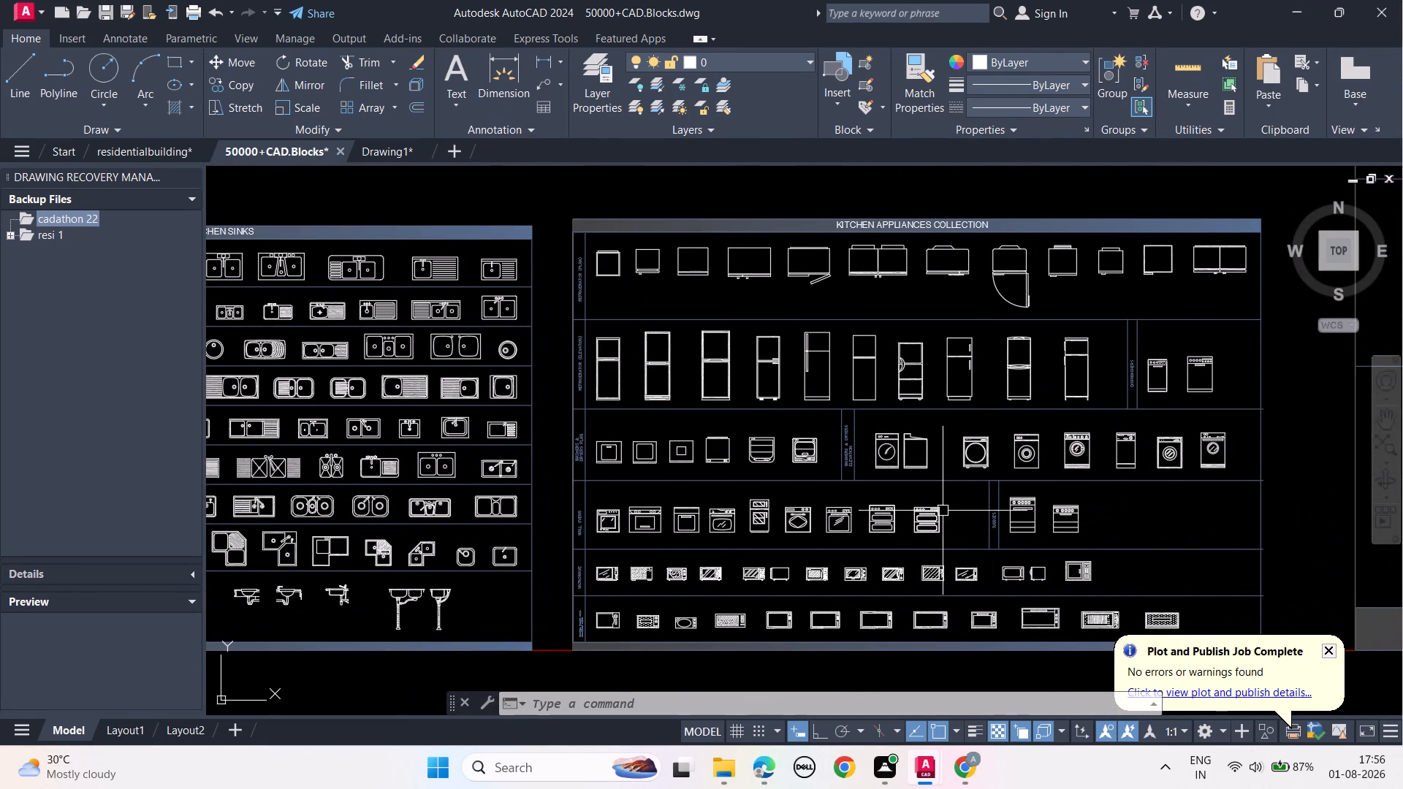
{"action": "middle_click_drag", "start_coordinate": [942, 501], "coordinate": [520, 454]}
{"action": "middle_click_drag", "start_coordinate": [1269, 462], "coordinate": [570, 542]}
{"action": "scroll", "coordinate": [681, 452], "scroll_direction": "down", "scroll_amount": 3}
{"action": "middle_click_drag", "start_coordinate": [956, 429], "coordinate": [481, 537]}
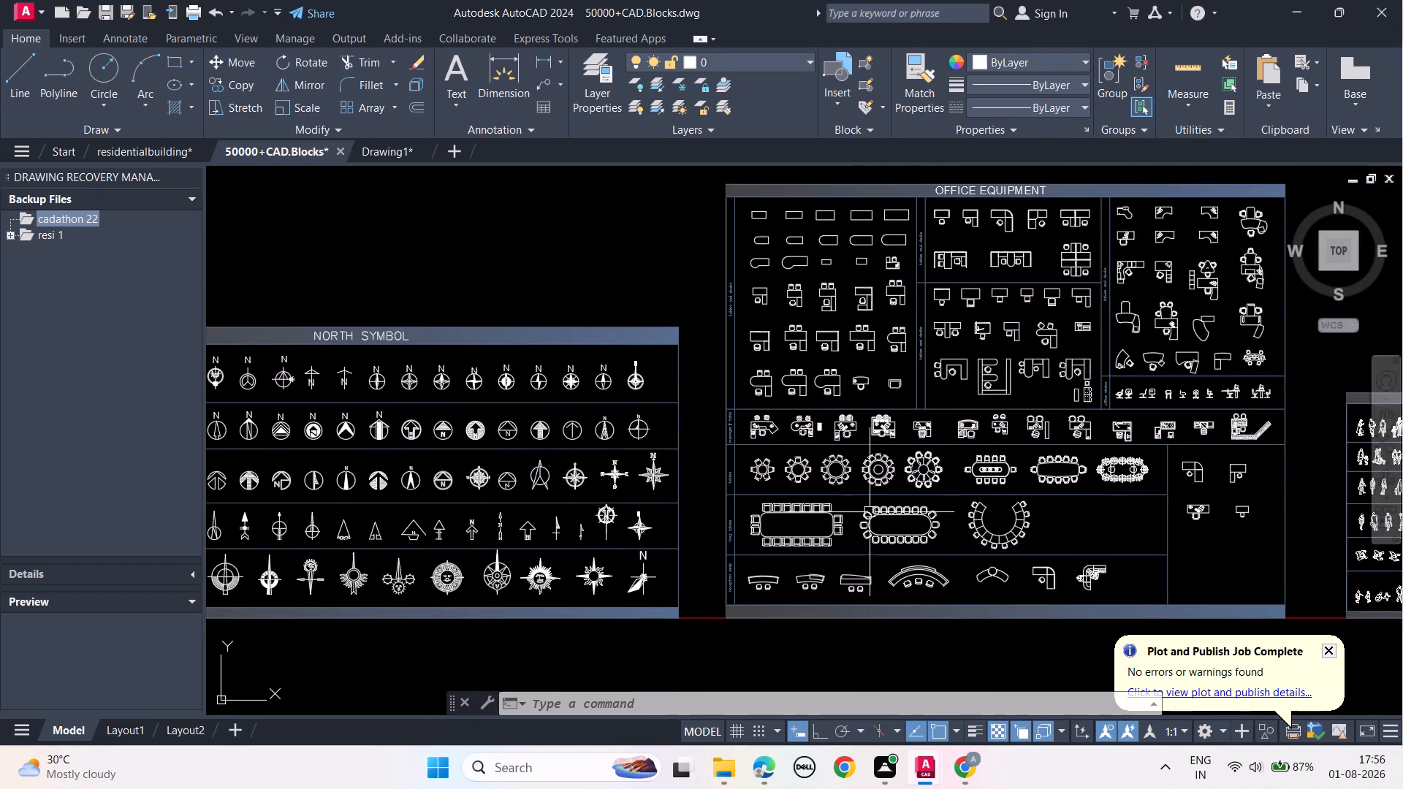
{"action": "middle_click_drag", "start_coordinate": [1183, 452], "coordinate": [965, 492]}
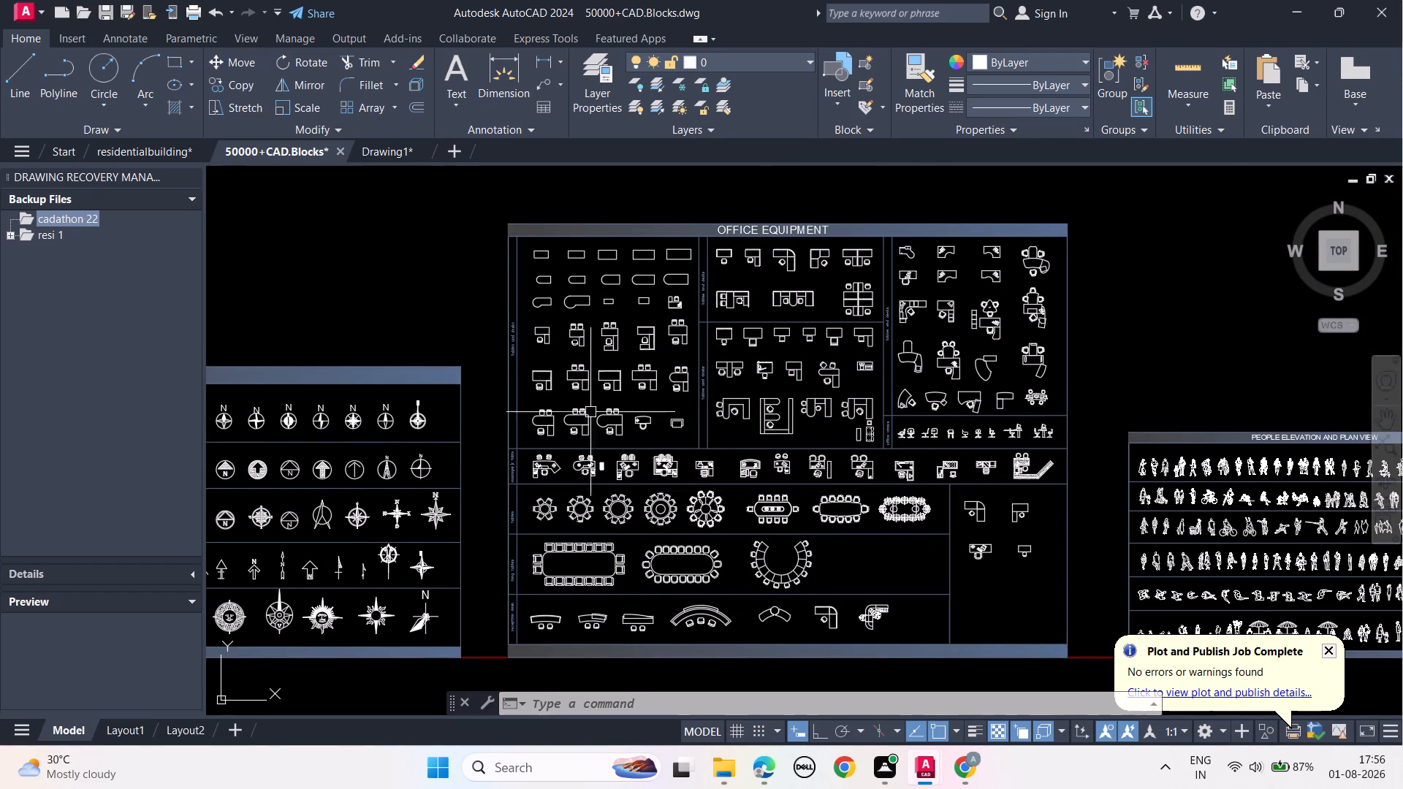
Switch to Drawing1 to check the rooms of the office plan, and return to the 50000+CAD.Blocks drawing.
{"action": "left_click", "coordinate": [399, 151]}
{"action": "middle_click_drag", "start_coordinate": [517, 519], "coordinate": [531, 354]}
{"action": "left_click", "coordinate": [284, 150]}
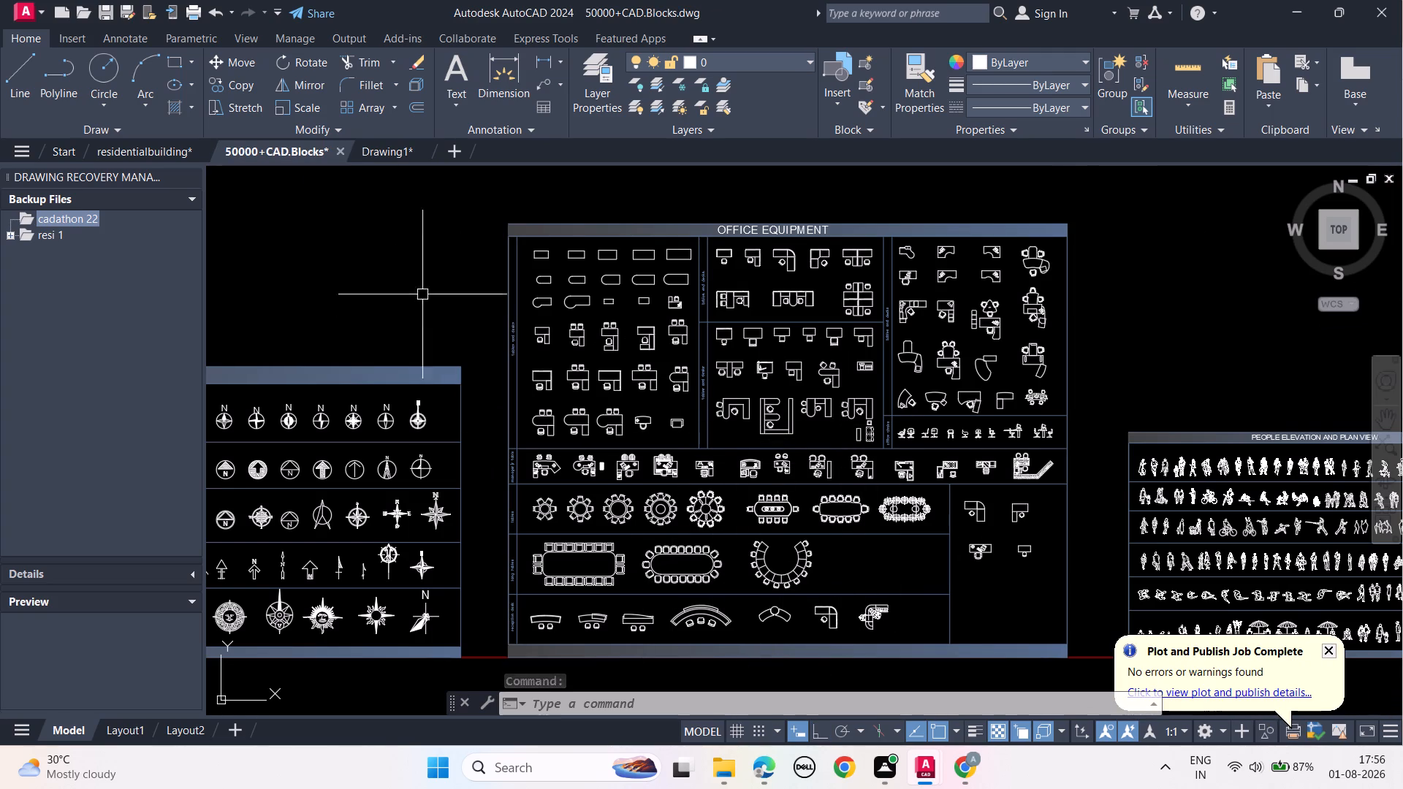
{"action": "left_click", "coordinate": [374, 152]}
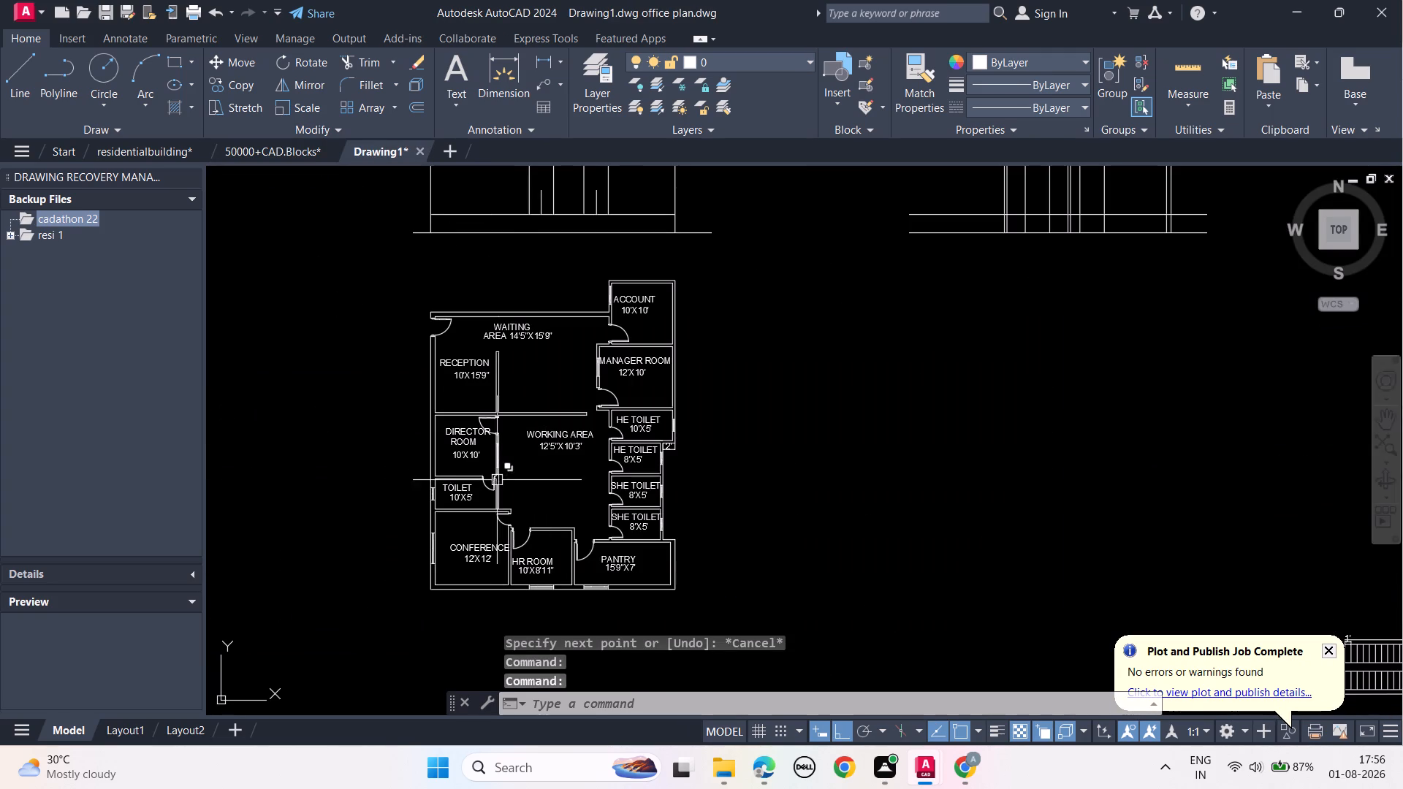
{"action": "left_click", "coordinate": [254, 142]}
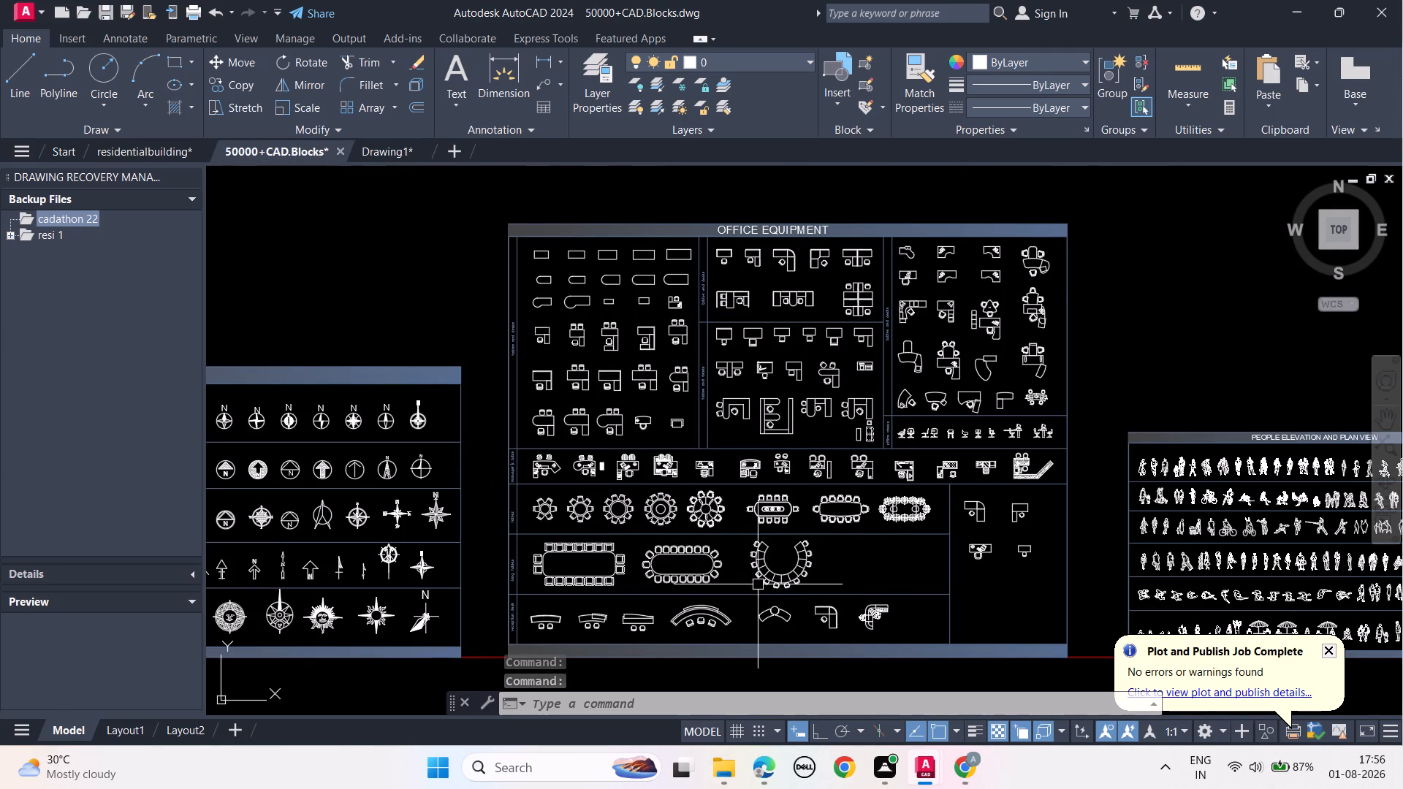
Copy the oval long table with chairs from the Office Equipment sheet and paste it into Drawing1 beside the office plan.
{"action": "scroll", "coordinate": [725, 587], "scroll_direction": "up", "scroll_amount": 1}
{"action": "left_click", "coordinate": [720, 592]}
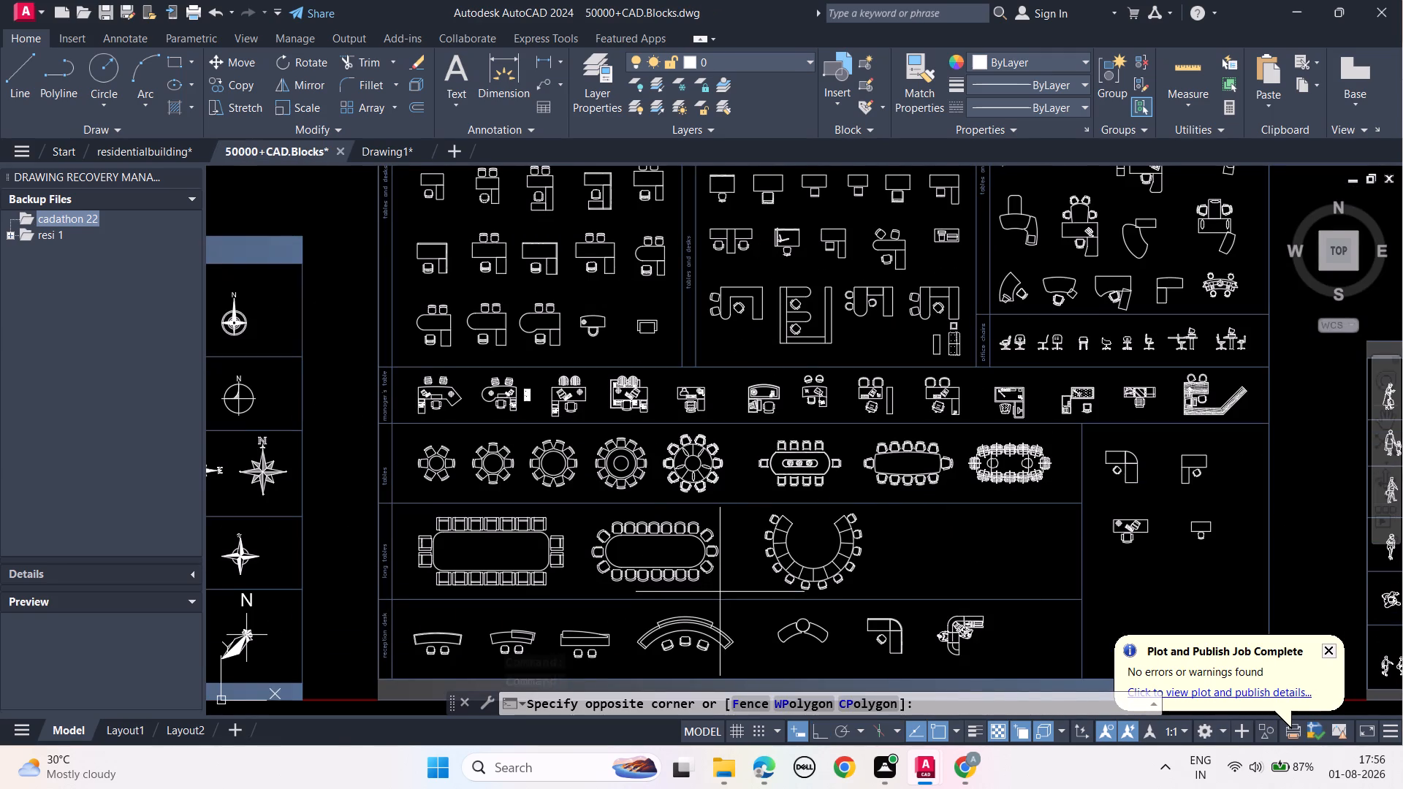
{"action": "left_click", "coordinate": [593, 526]}
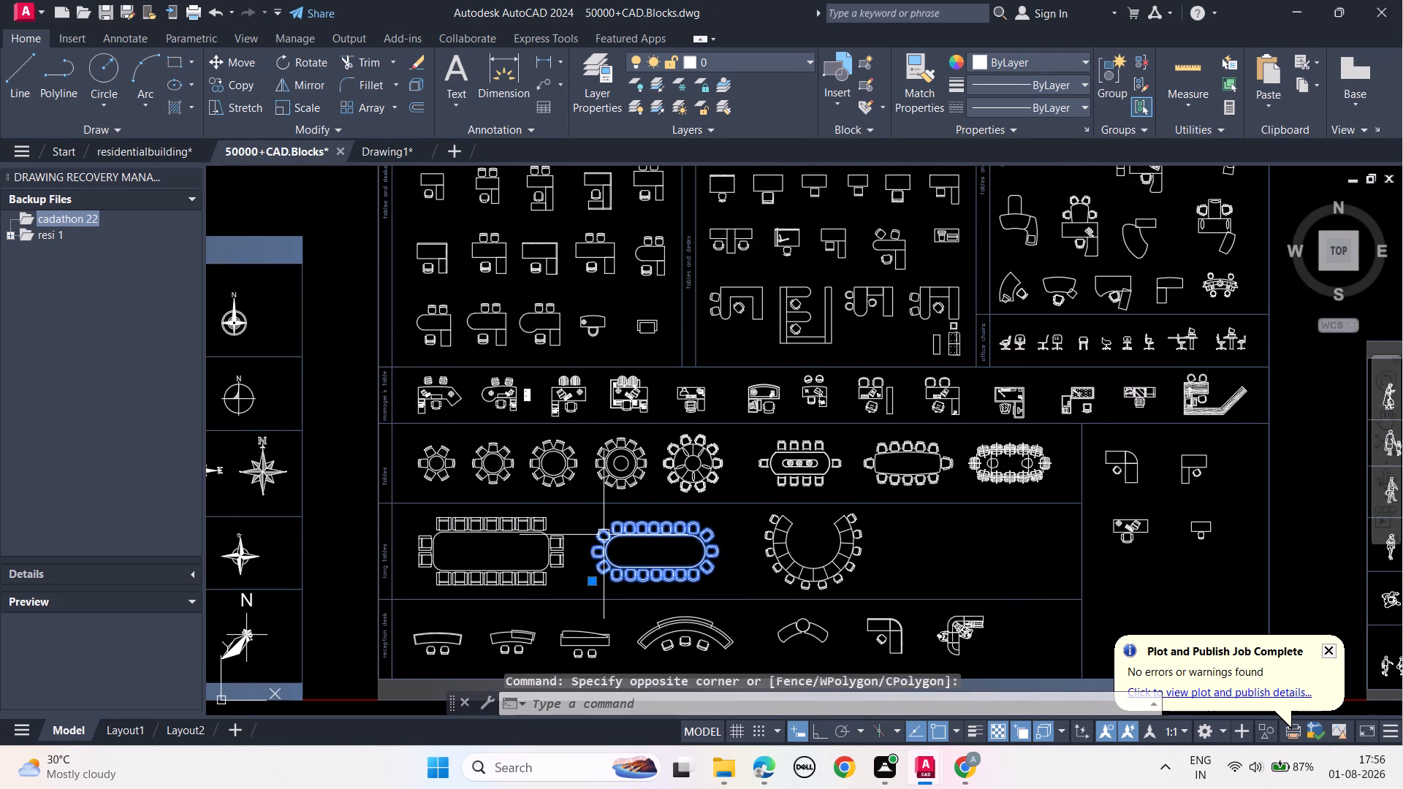
{"action": "key", "text": "ctrl+c"}
{"action": "left_click", "coordinate": [418, 148]}
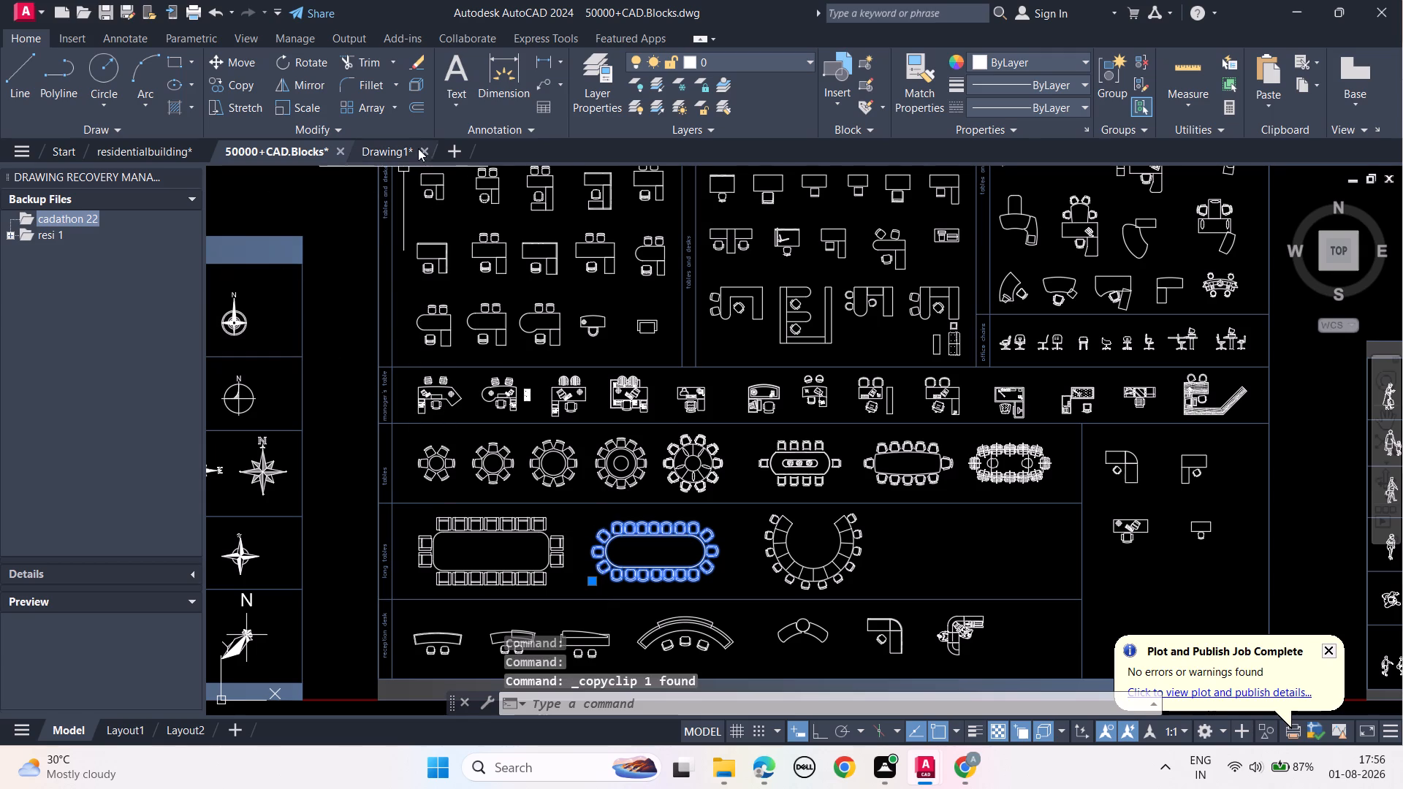
{"action": "key", "text": "ctrl+v"}
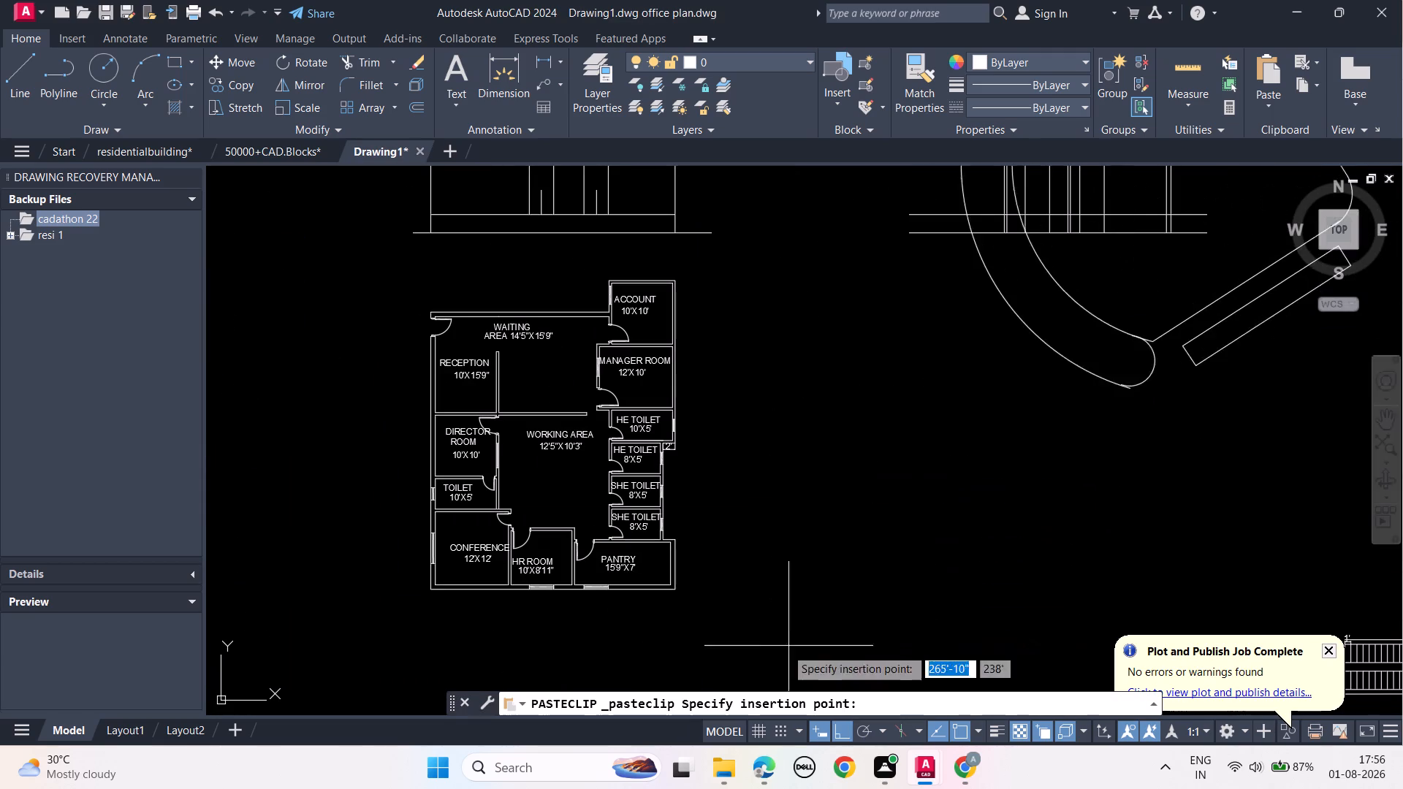
{"action": "left_click", "coordinate": [689, 633]}
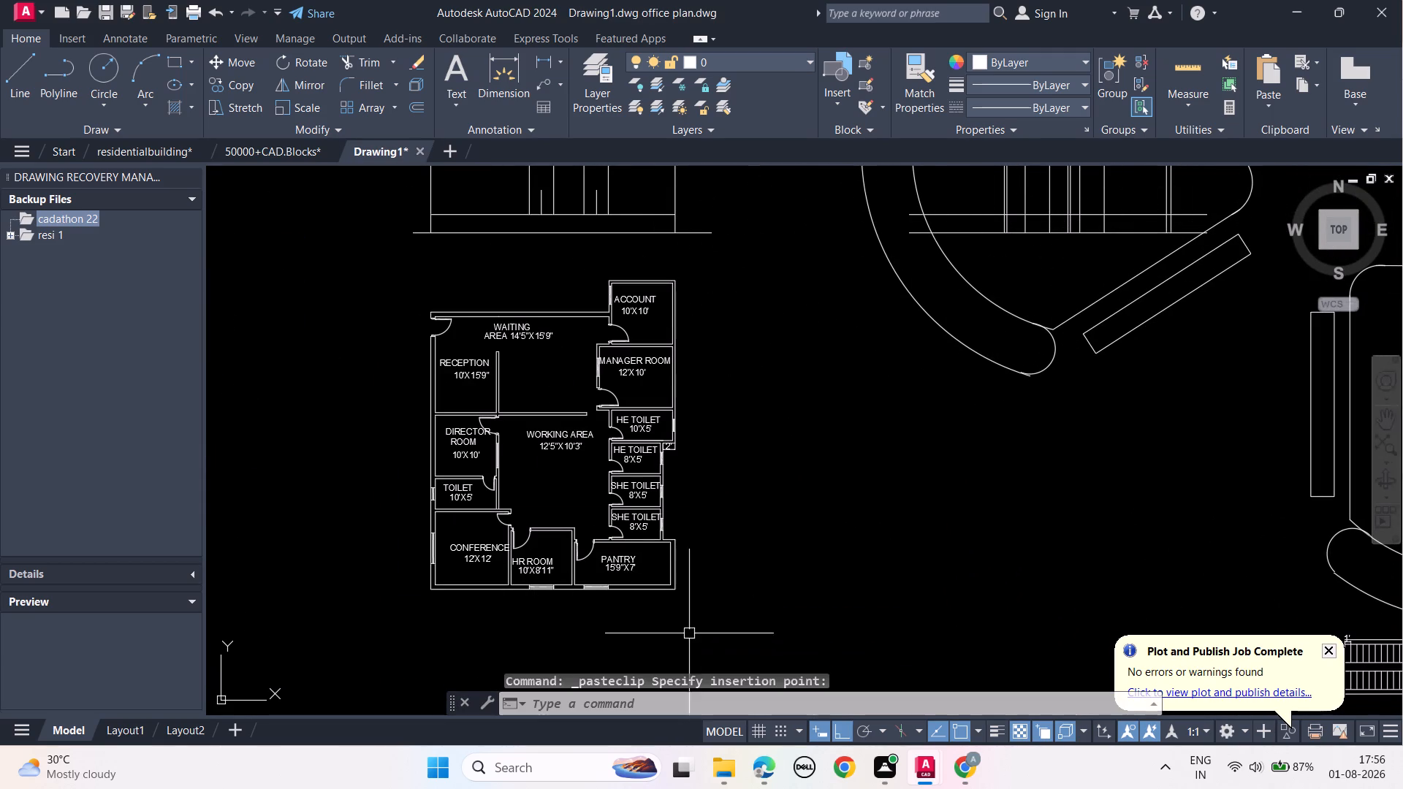
Scale the pasted oval table block down visually until it is small enough for the plan's working area.
{"action": "left_click", "coordinate": [1038, 372]}
{"action": "type", "text": "SC"}
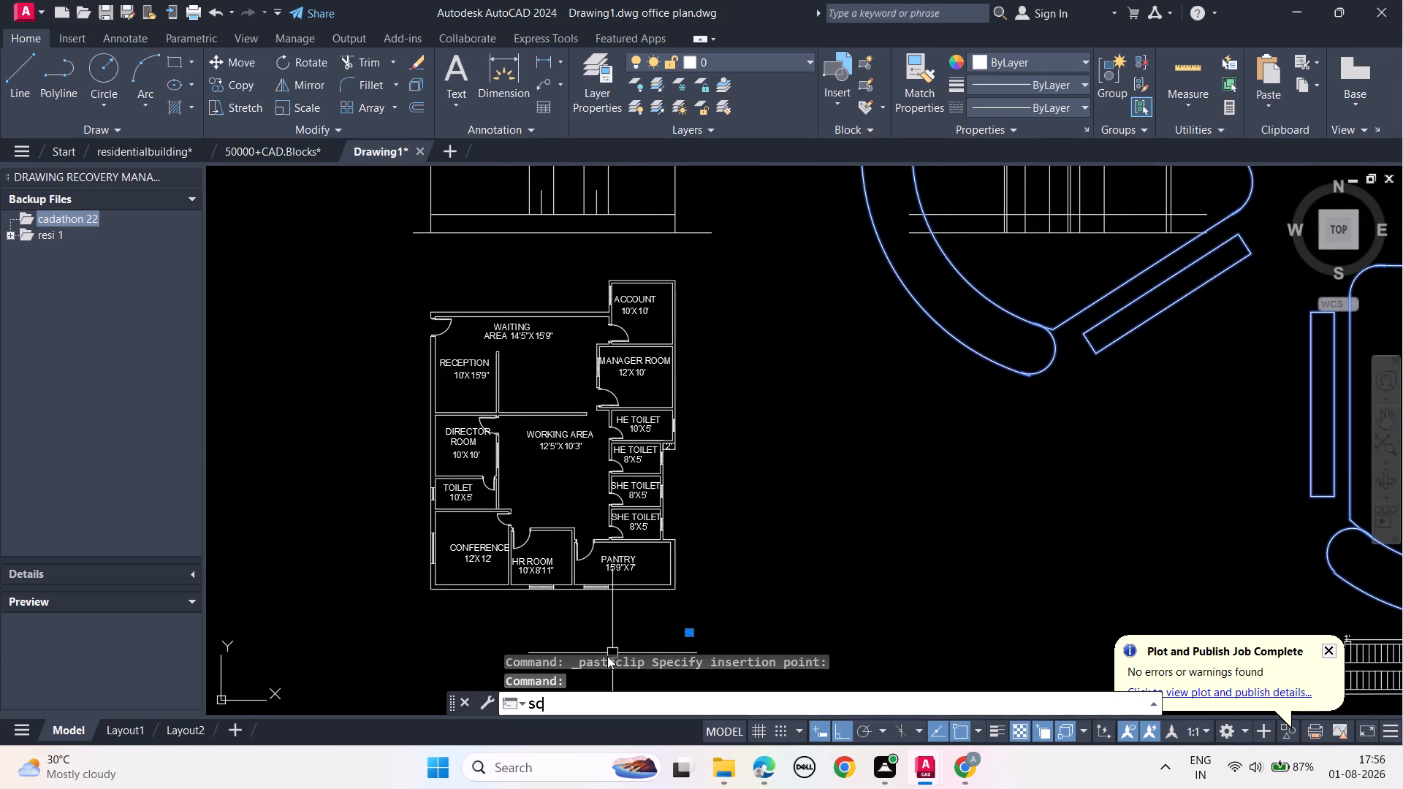
{"action": "left_click", "coordinate": [596, 554]}
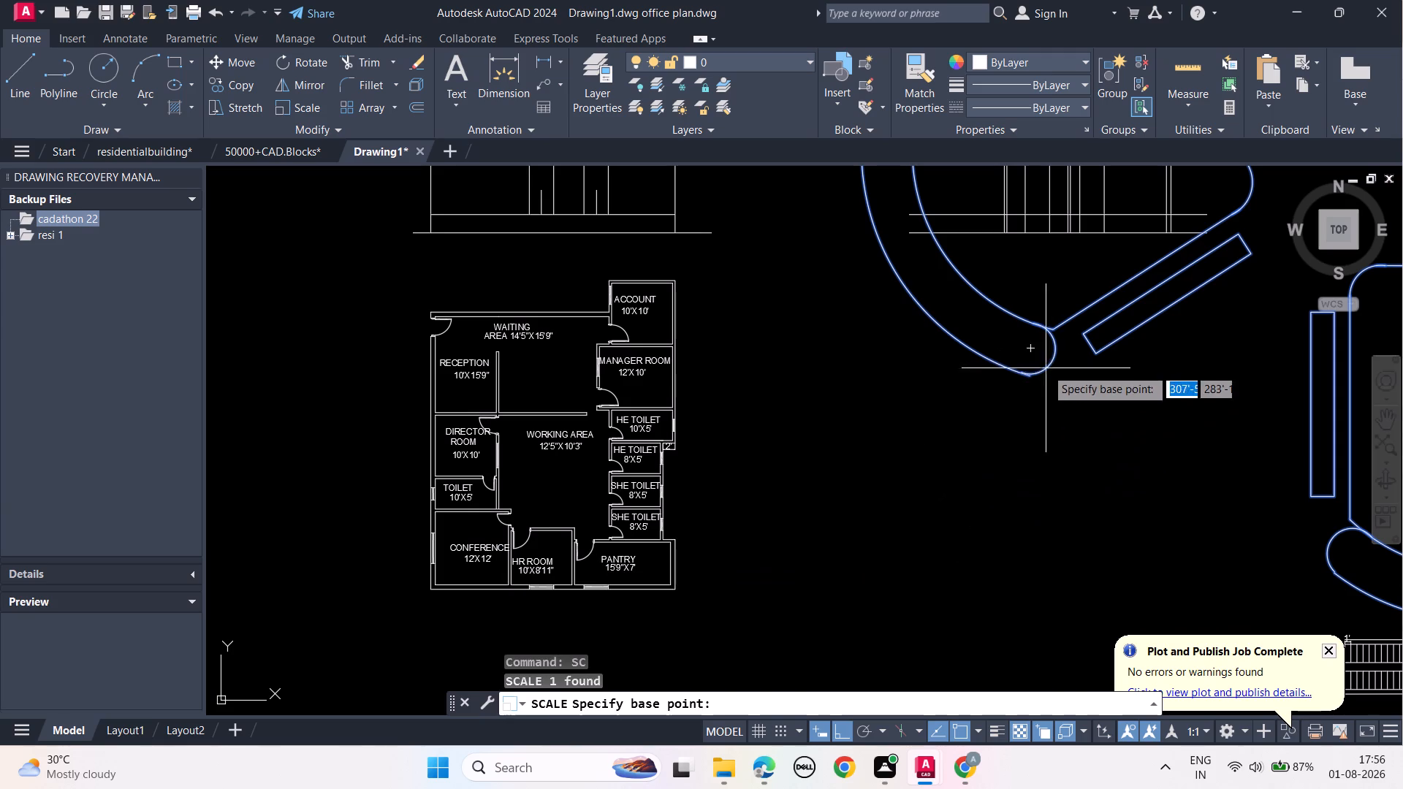
{"action": "left_click", "coordinate": [1033, 377]}
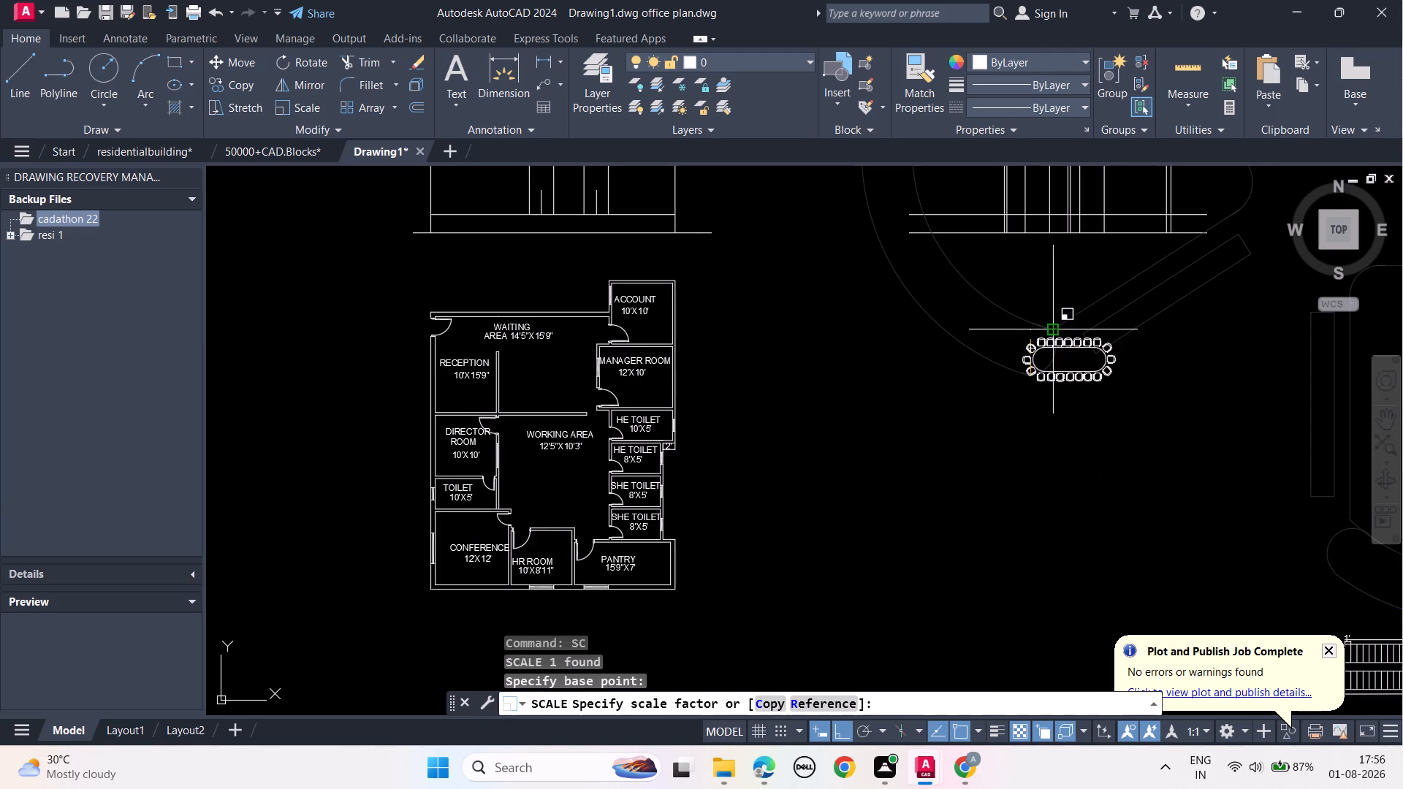
{"action": "left_click", "coordinate": [1018, 417]}
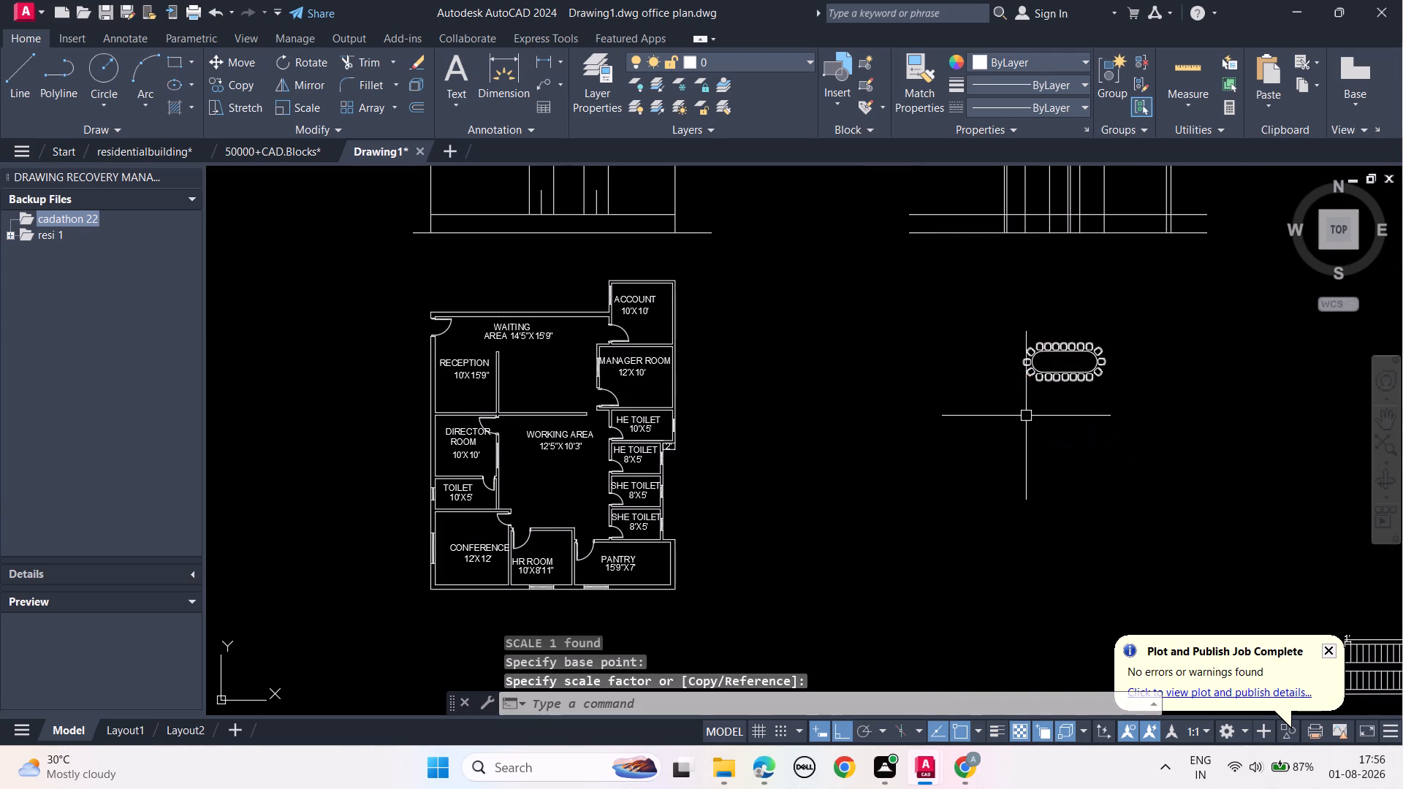
Move the scaled oval table, with Ortho off, into the working area just below its room label.
{"action": "left_click_drag", "start_coordinate": [1140, 396], "coordinate": [1119, 379]}
{"action": "left_click", "coordinate": [1018, 328]}
{"action": "type", "text": "MO"}
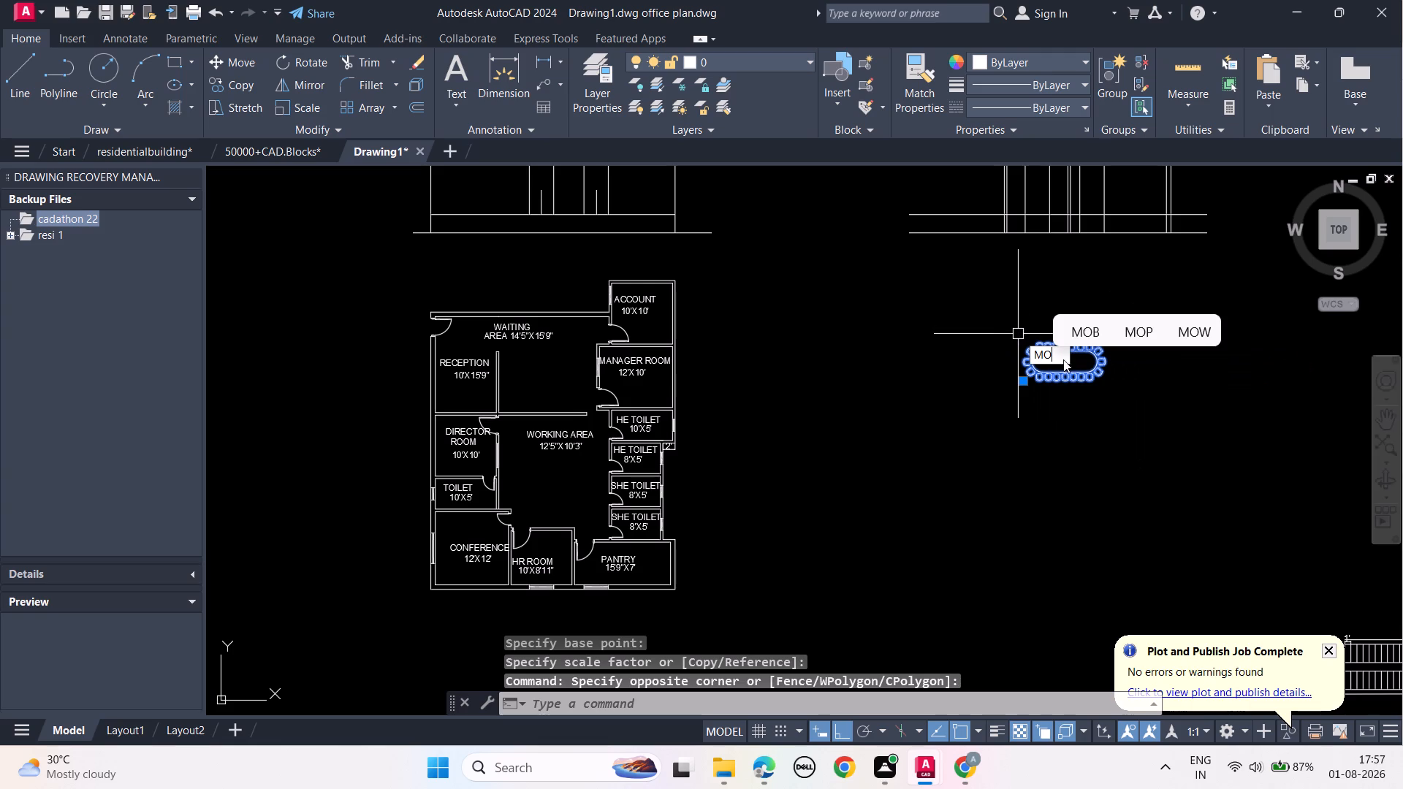
{"action": "left_click", "coordinate": [1060, 389]}
{"action": "left_click", "coordinate": [838, 731]}
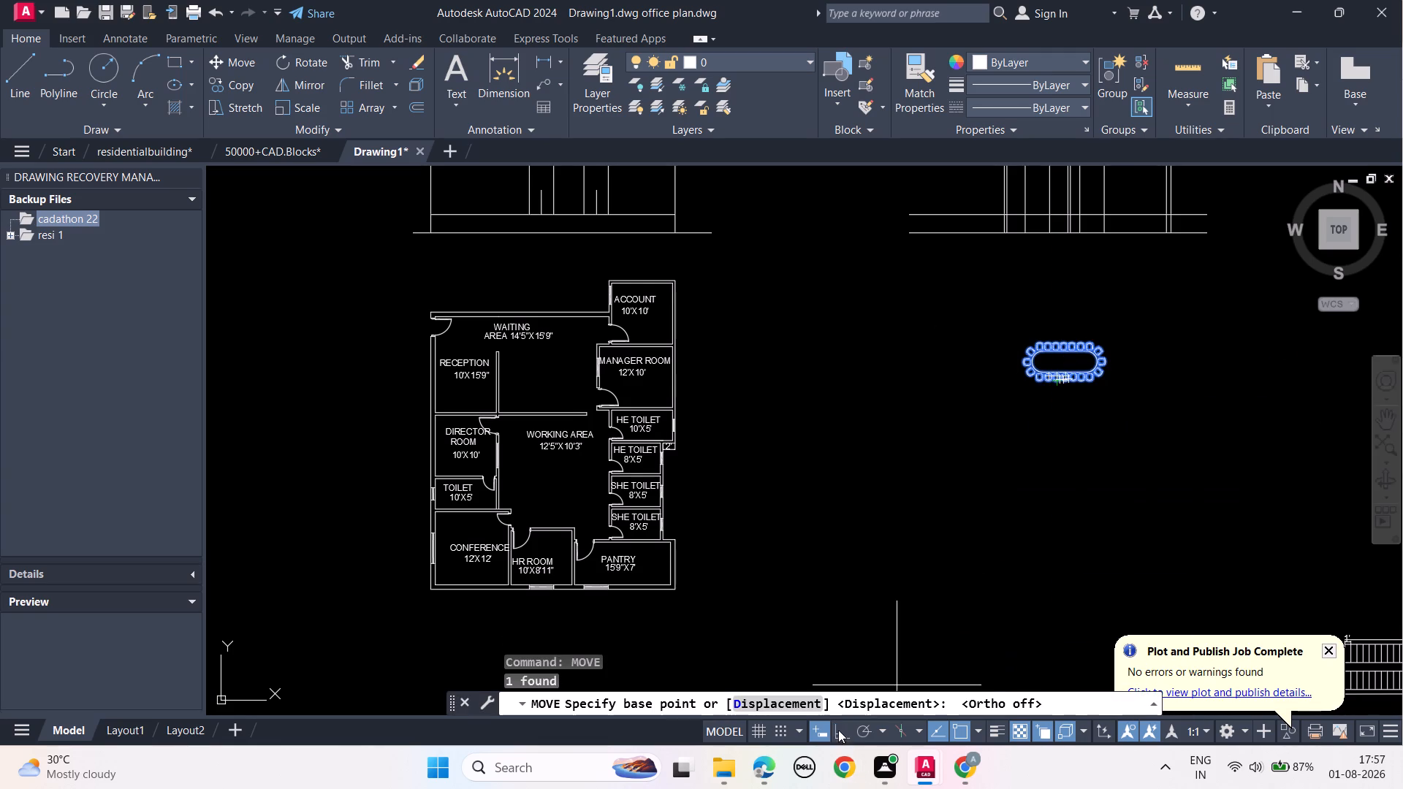
{"action": "left_click_drag", "start_coordinate": [1054, 356], "coordinate": [1044, 359]}
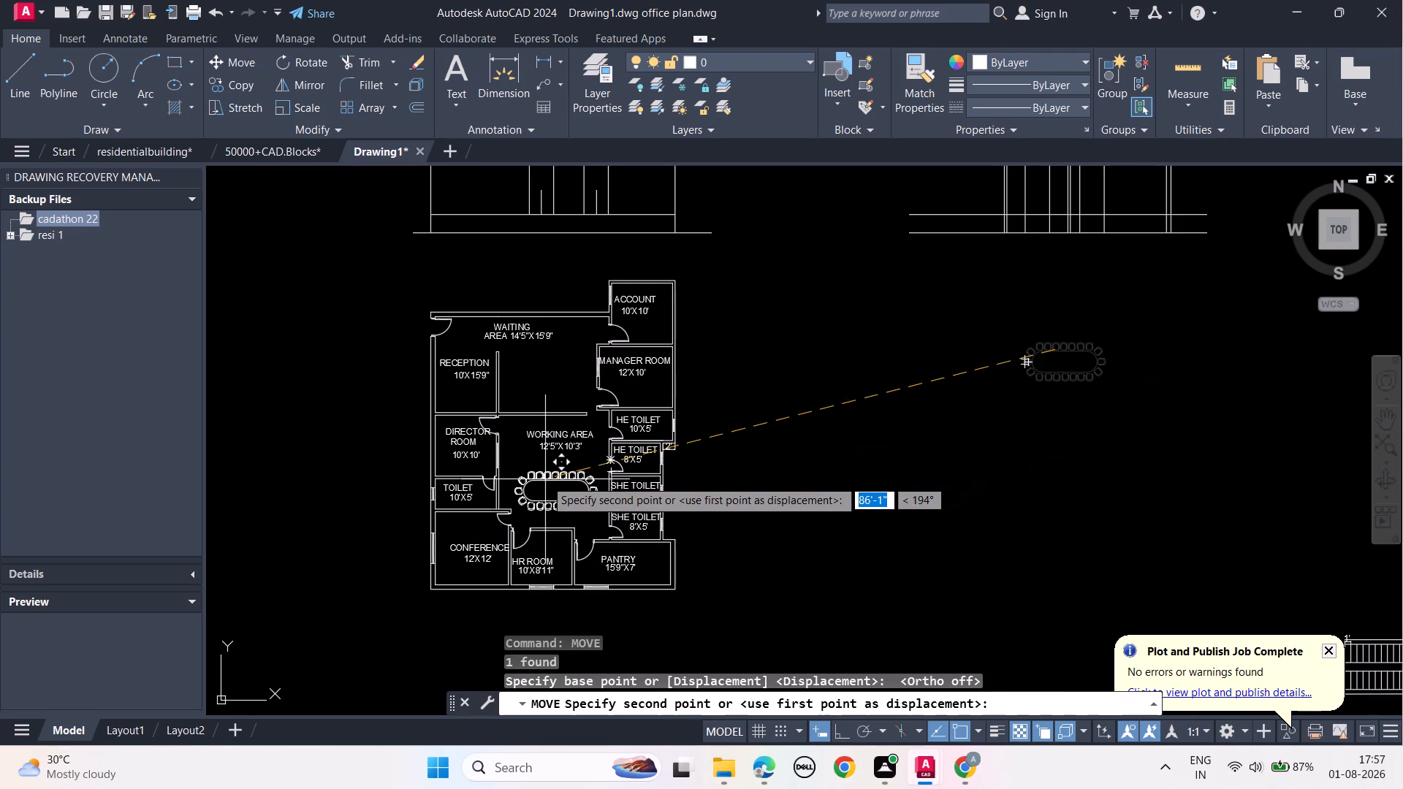
{"action": "left_click", "coordinate": [545, 479]}
{"action": "key", "text": "Escape"}
{"action": "key", "text": "Escape"}
{"action": "key", "text": "Escape"}
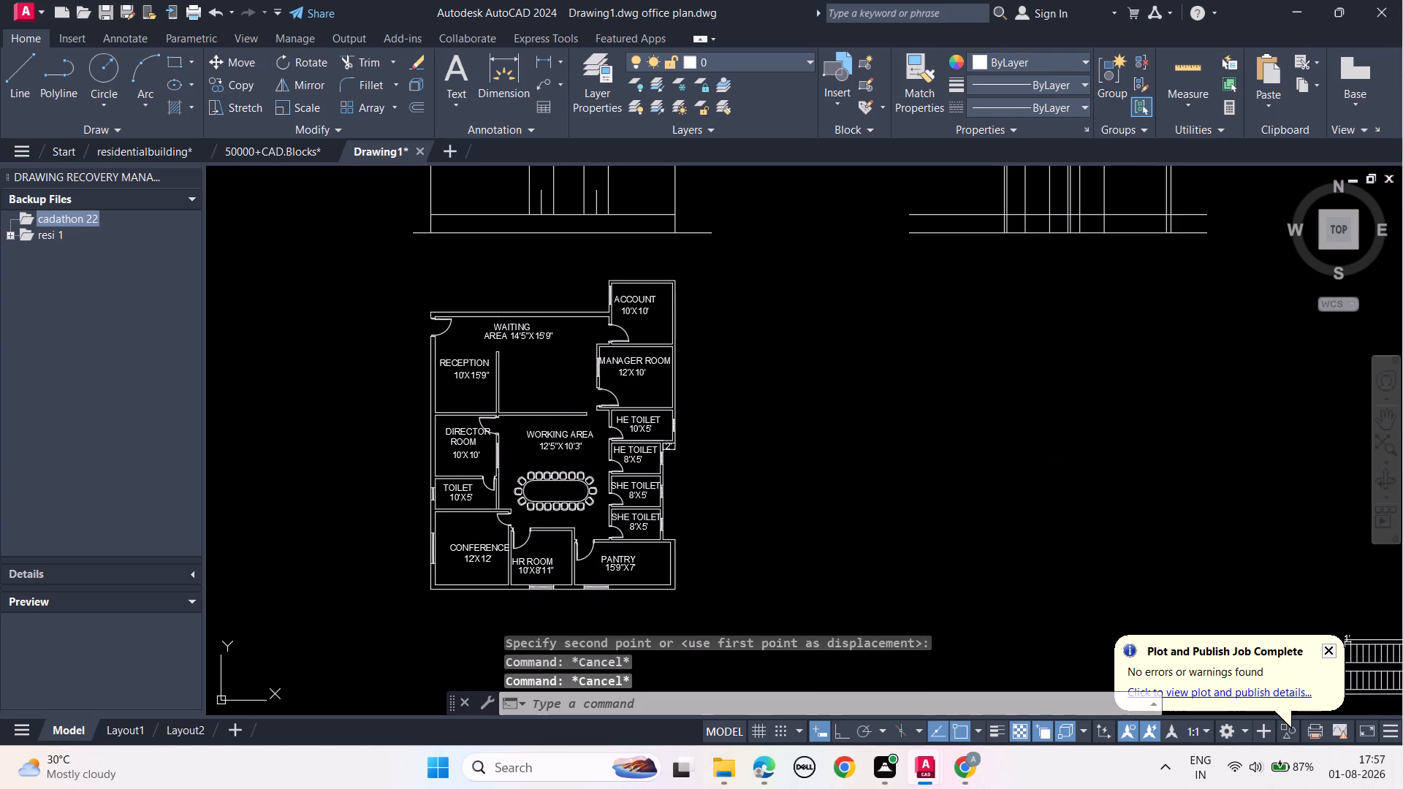
{"action": "key", "text": "Escape"}
{"action": "key", "text": "Escape"}
Review the elevation lines in Drawing1, and switch to the residentialbuilding drawing to examine its coloured elevation's windows and door.
{"action": "middle_click_drag", "start_coordinate": [838, 468], "coordinate": [832, 593]}
{"action": "middle_click_drag", "start_coordinate": [876, 448], "coordinate": [879, 498]}
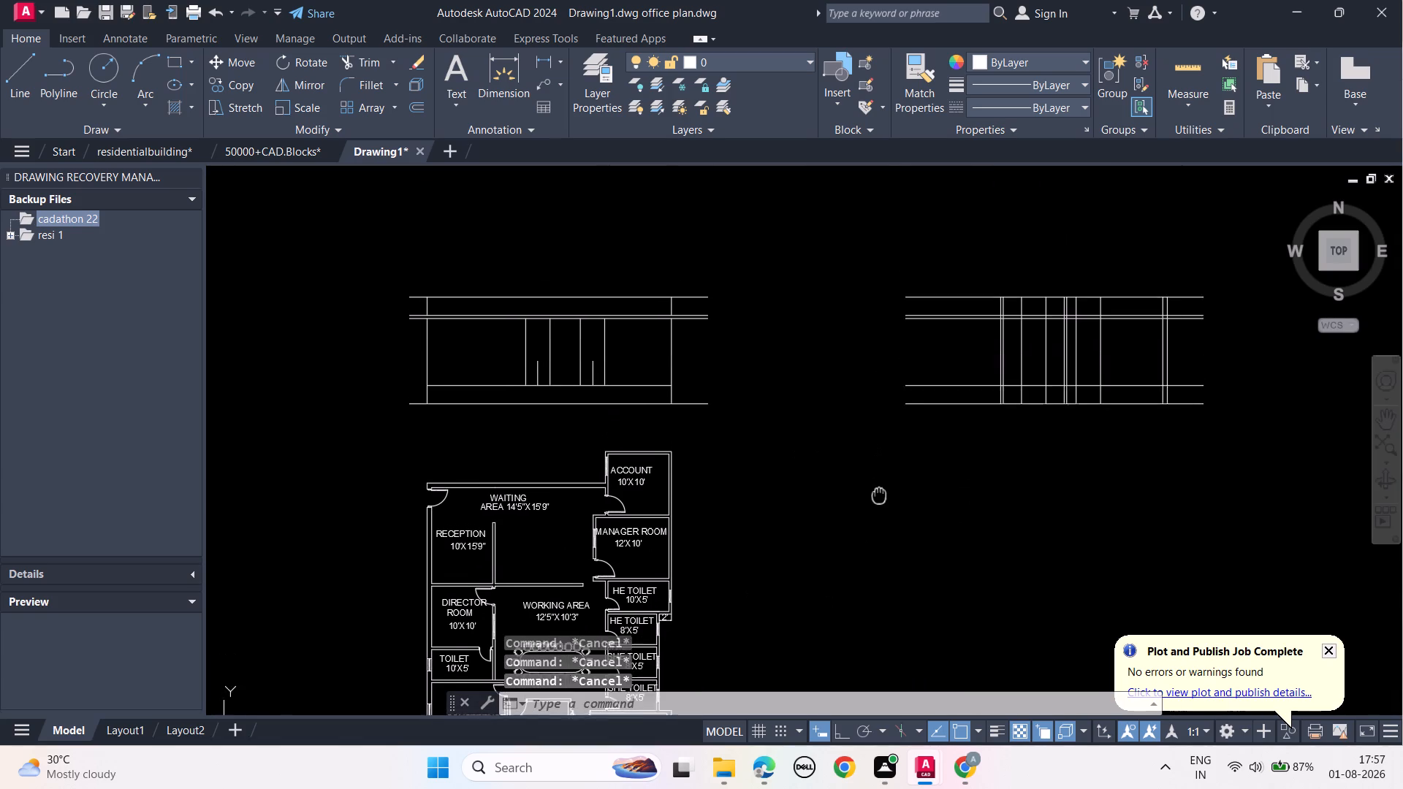
{"action": "middle_click_drag", "start_coordinate": [879, 498], "coordinate": [879, 513]}
{"action": "left_click", "coordinate": [151, 145]}
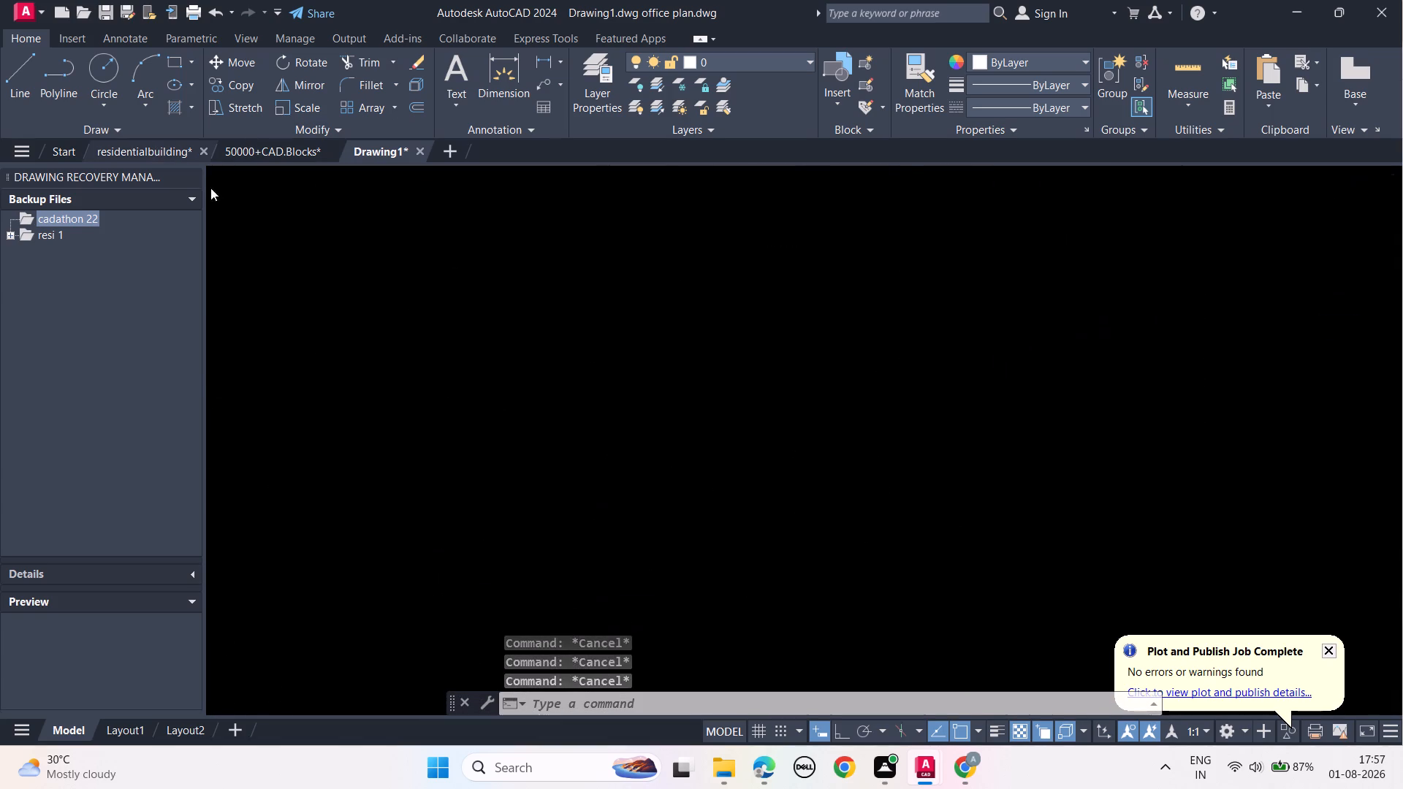
{"action": "middle_click_drag", "start_coordinate": [403, 422], "coordinate": [720, 419]}
{"action": "middle_click_drag", "start_coordinate": [865, 327], "coordinate": [600, 529]}
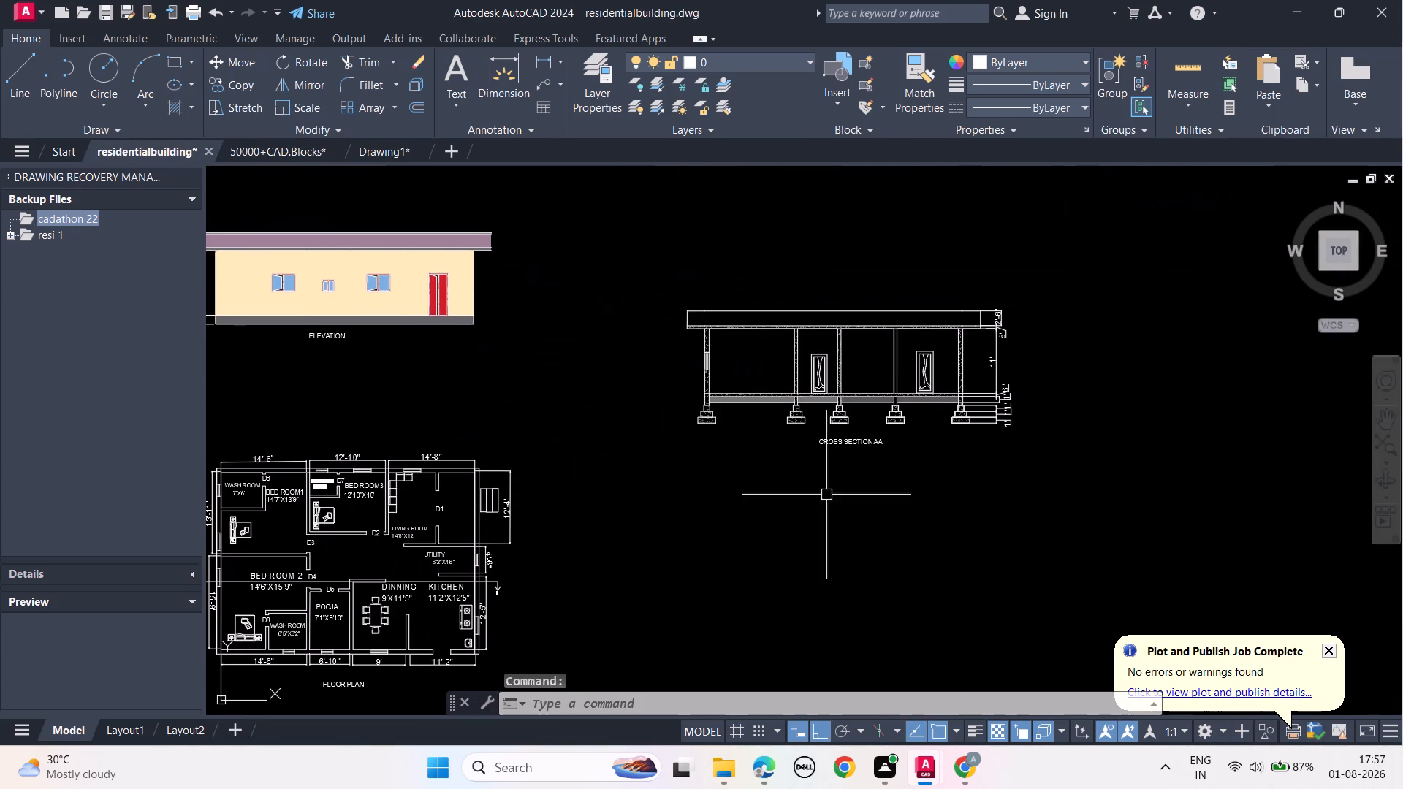
{"action": "middle_click_drag", "start_coordinate": [870, 410], "coordinate": [908, 486]}
{"action": "middle_click", "coordinate": [375, 389]}
{"action": "scroll", "coordinate": [375, 389], "scroll_direction": "up", "scroll_amount": 2}
{"action": "middle_click_drag", "start_coordinate": [392, 351], "coordinate": [400, 350]}
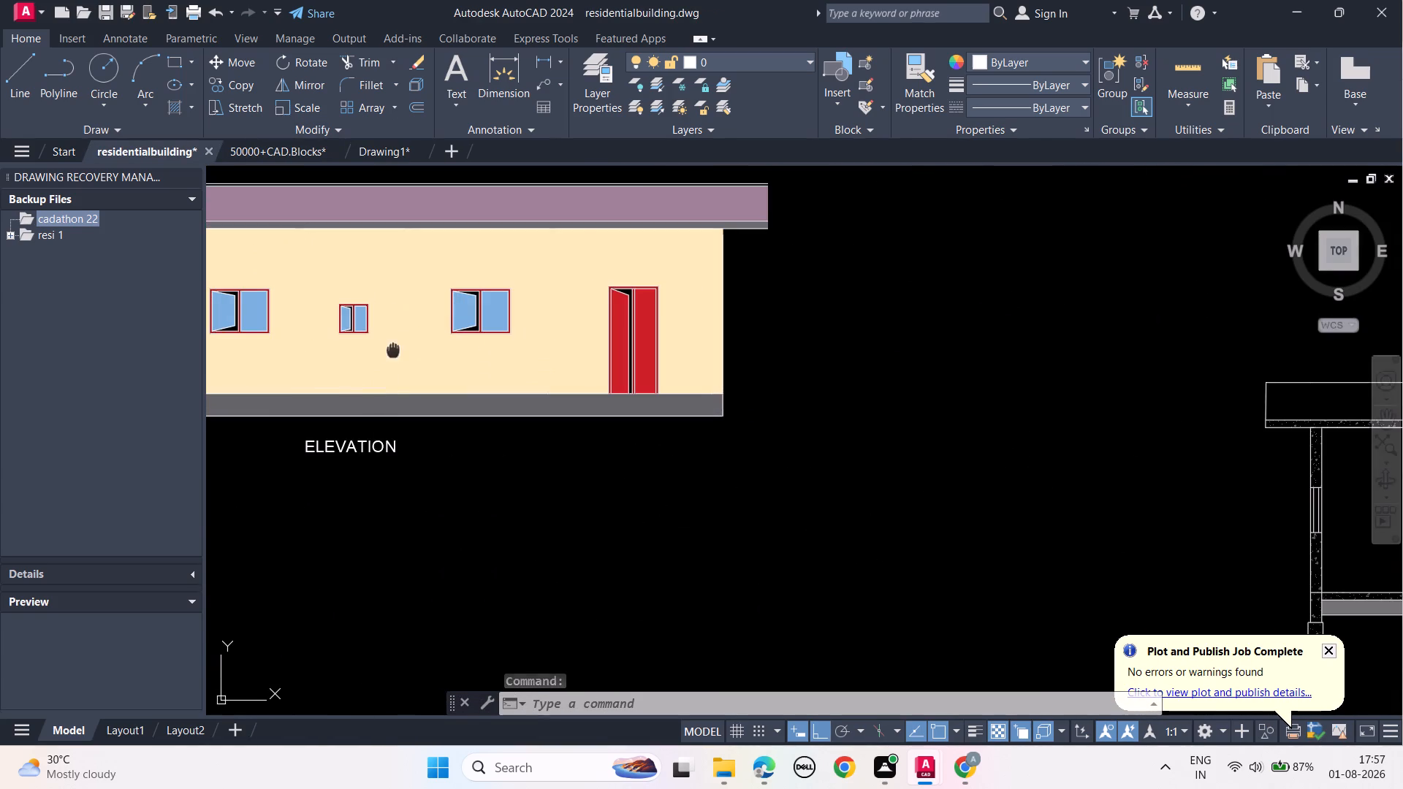
{"action": "middle_click_drag", "start_coordinate": [400, 350], "coordinate": [715, 399]}
{"action": "scroll", "coordinate": [636, 372], "scroll_direction": "up", "scroll_amount": 1}
{"action": "left_click", "coordinate": [579, 395]}
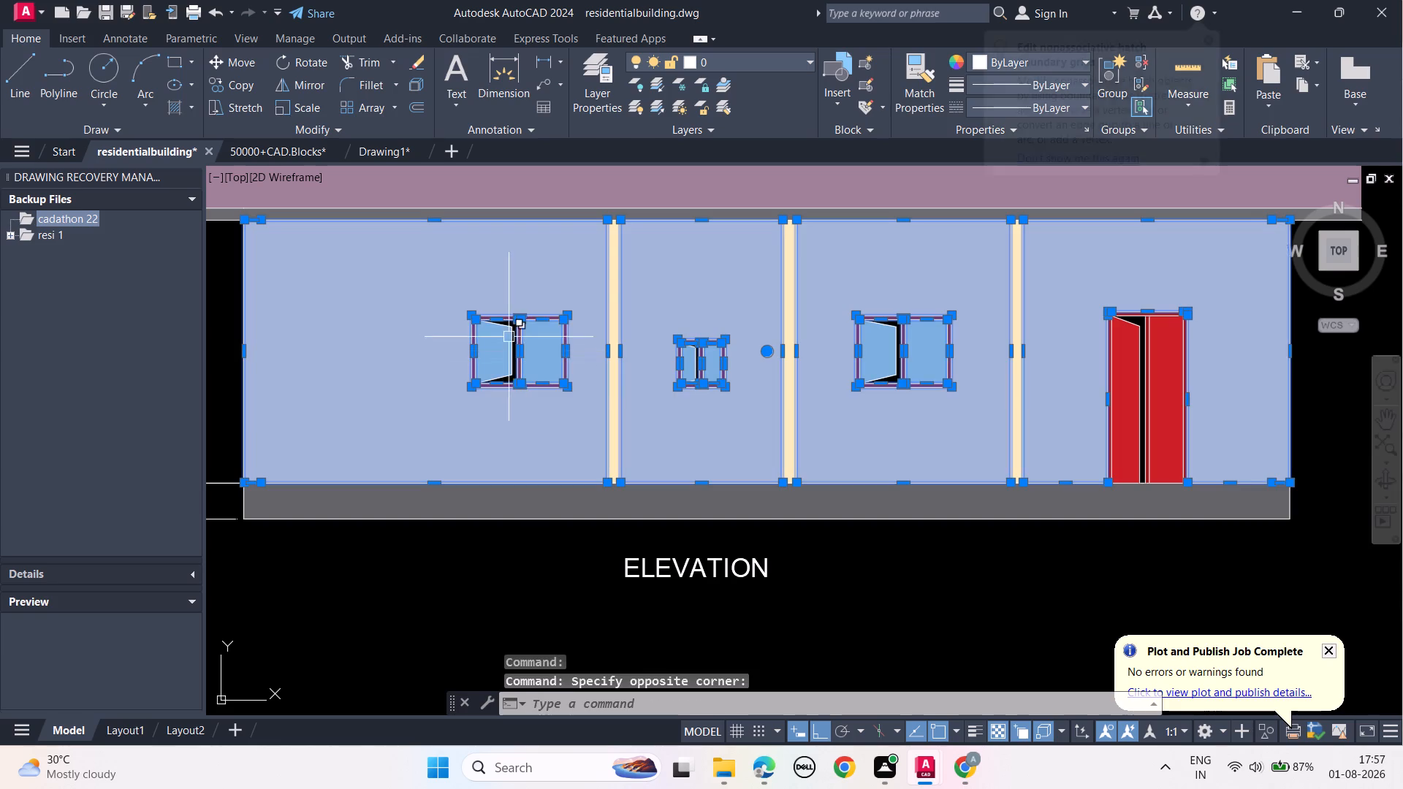
{"action": "key", "text": "Escape"}
{"action": "key", "text": "Escape"}
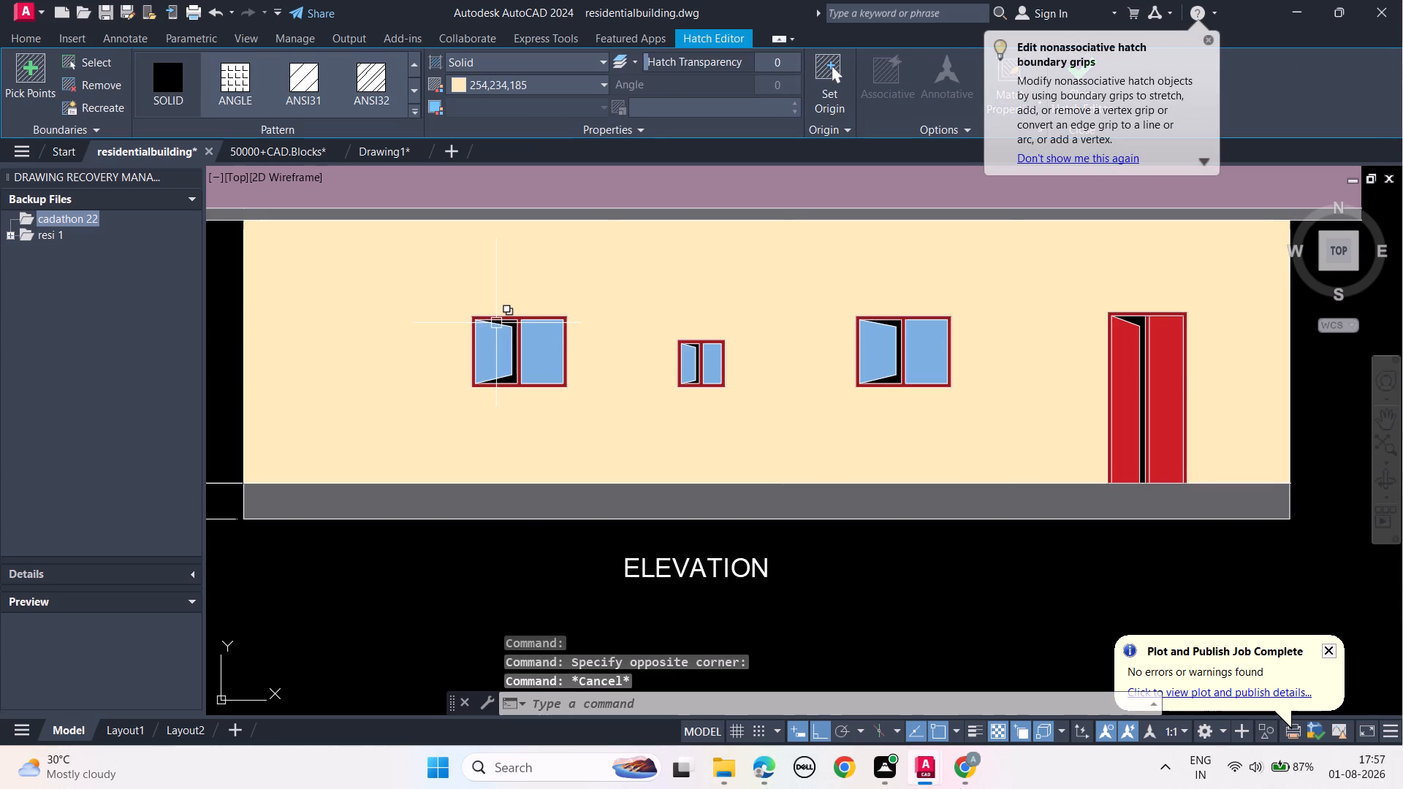
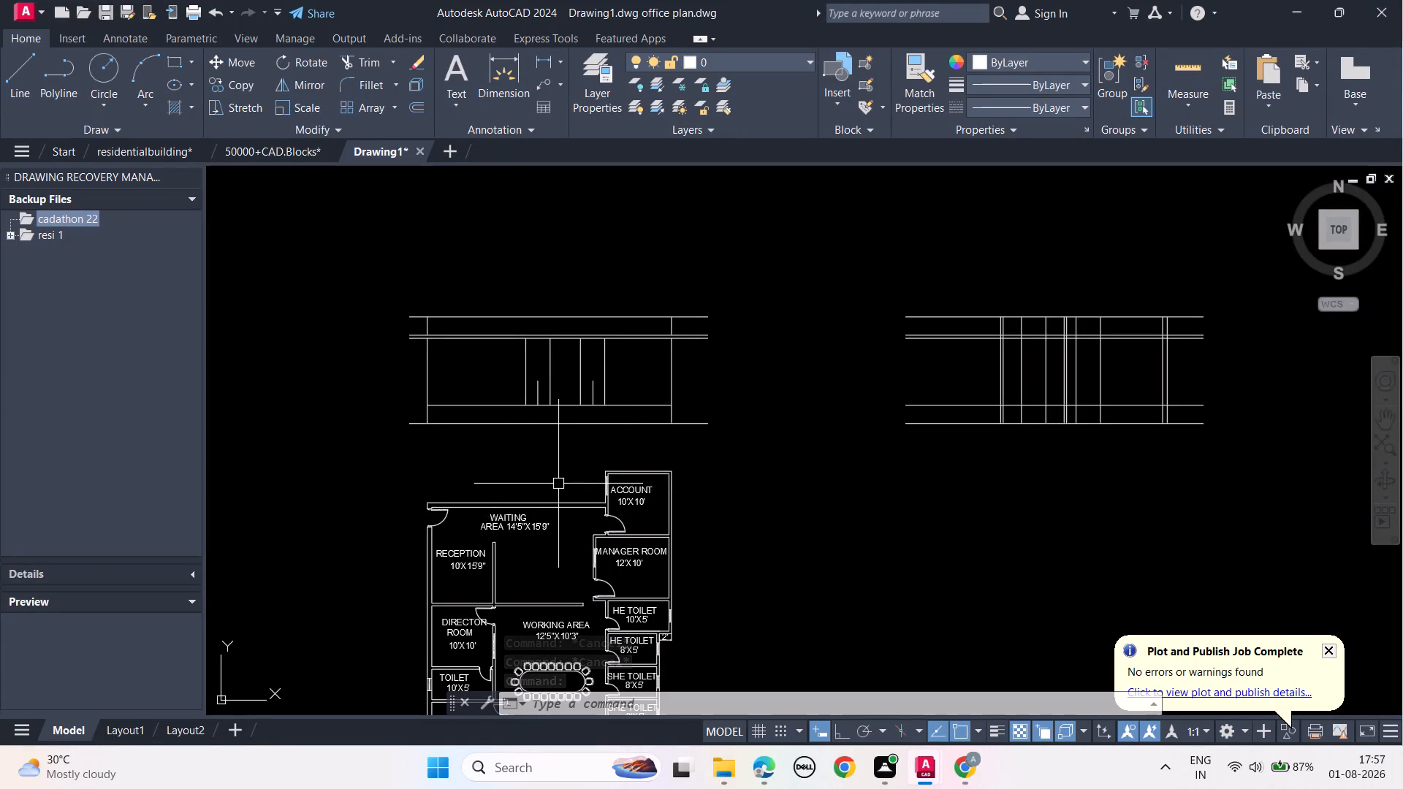
Draw a 3' by 4' rectangle in the empty space above the office elevation.
{"action": "scroll", "coordinate": [525, 427], "scroll_direction": "up", "scroll_amount": 2}
{"action": "middle_click_drag", "start_coordinate": [650, 437], "coordinate": [529, 527]}
{"action": "scroll", "coordinate": [525, 530], "scroll_direction": "down", "scroll_amount": 2}
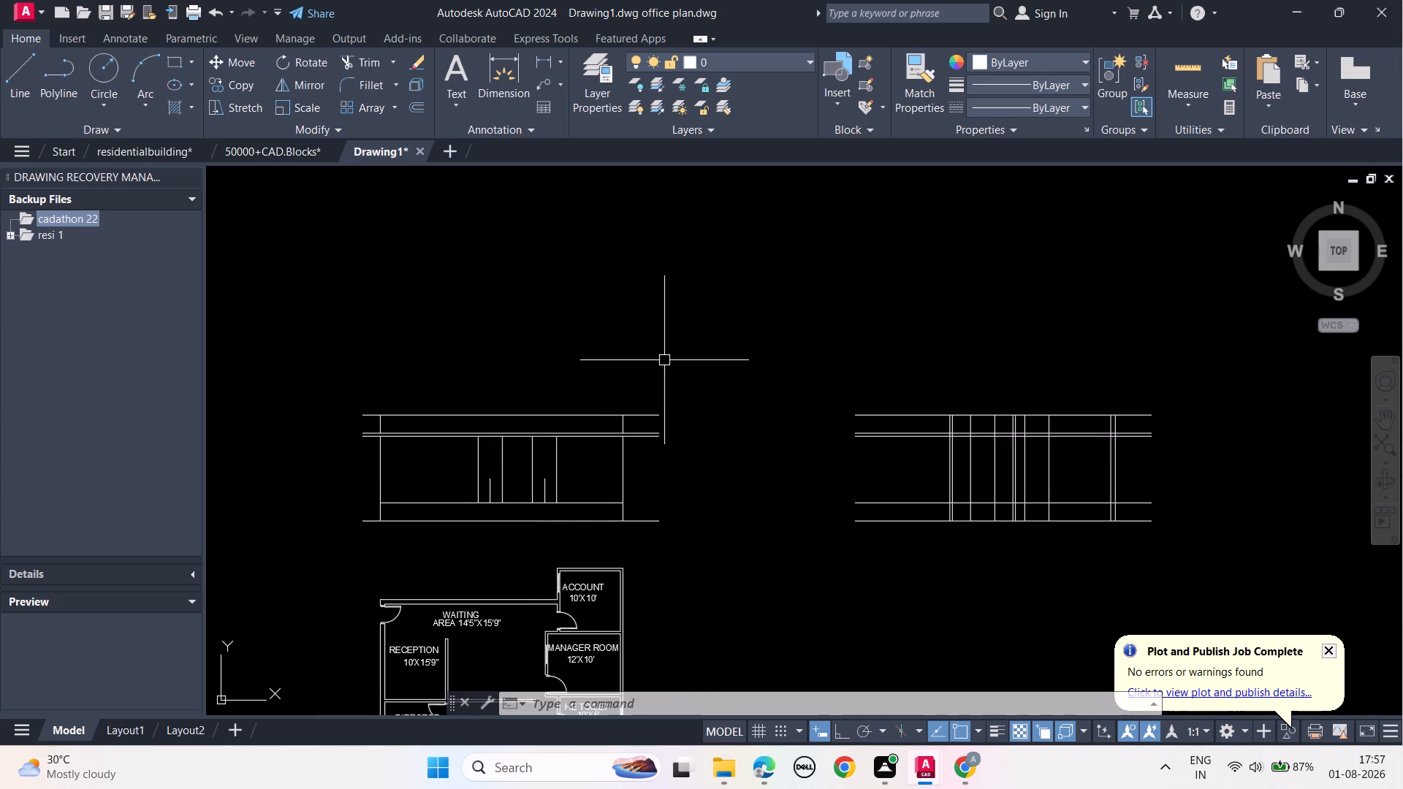
{"action": "type", "text": "REC"}
{"action": "key", "text": "space"}
{"action": "left_click_drag", "start_coordinate": [669, 209], "coordinate": [720, 269]}
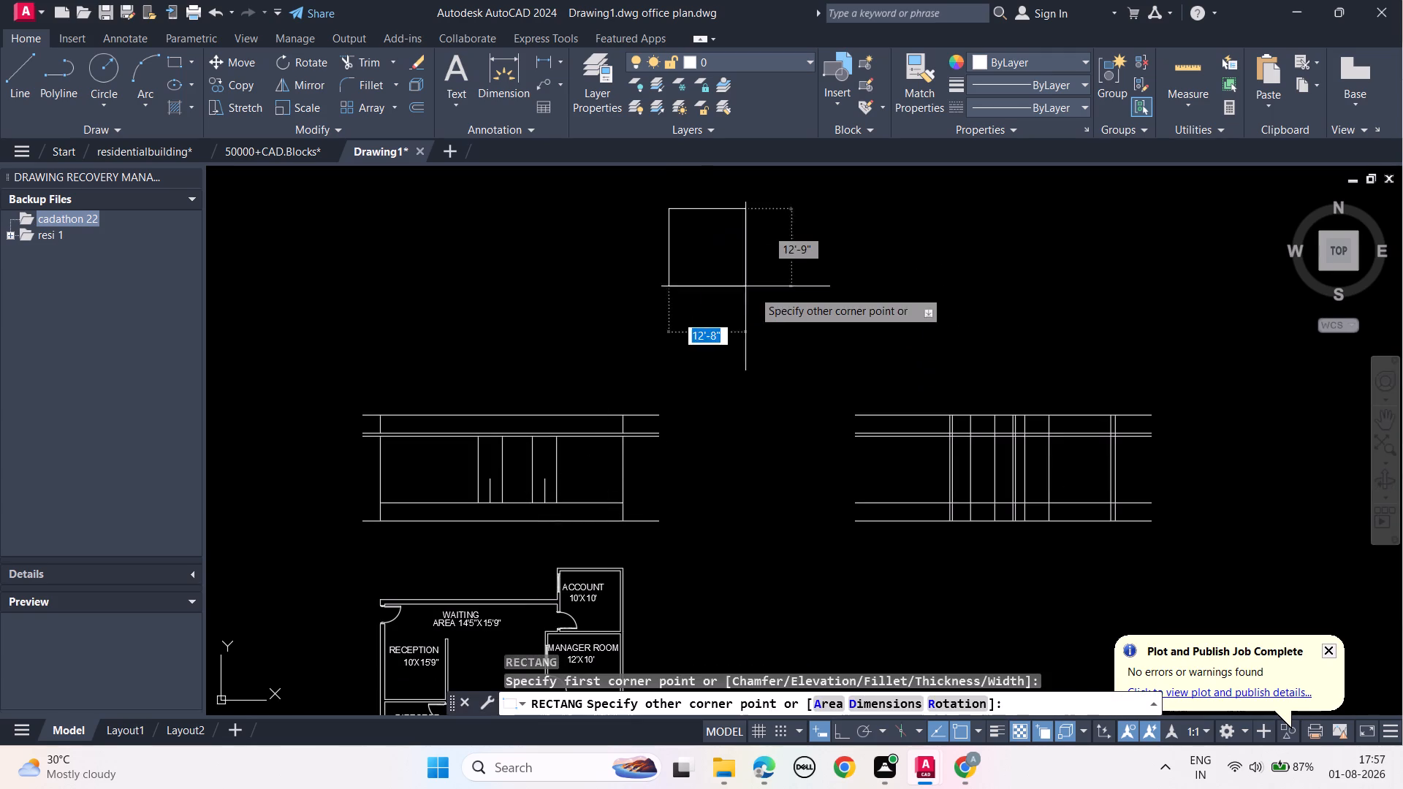
{"action": "key", "text": "shift+at"}
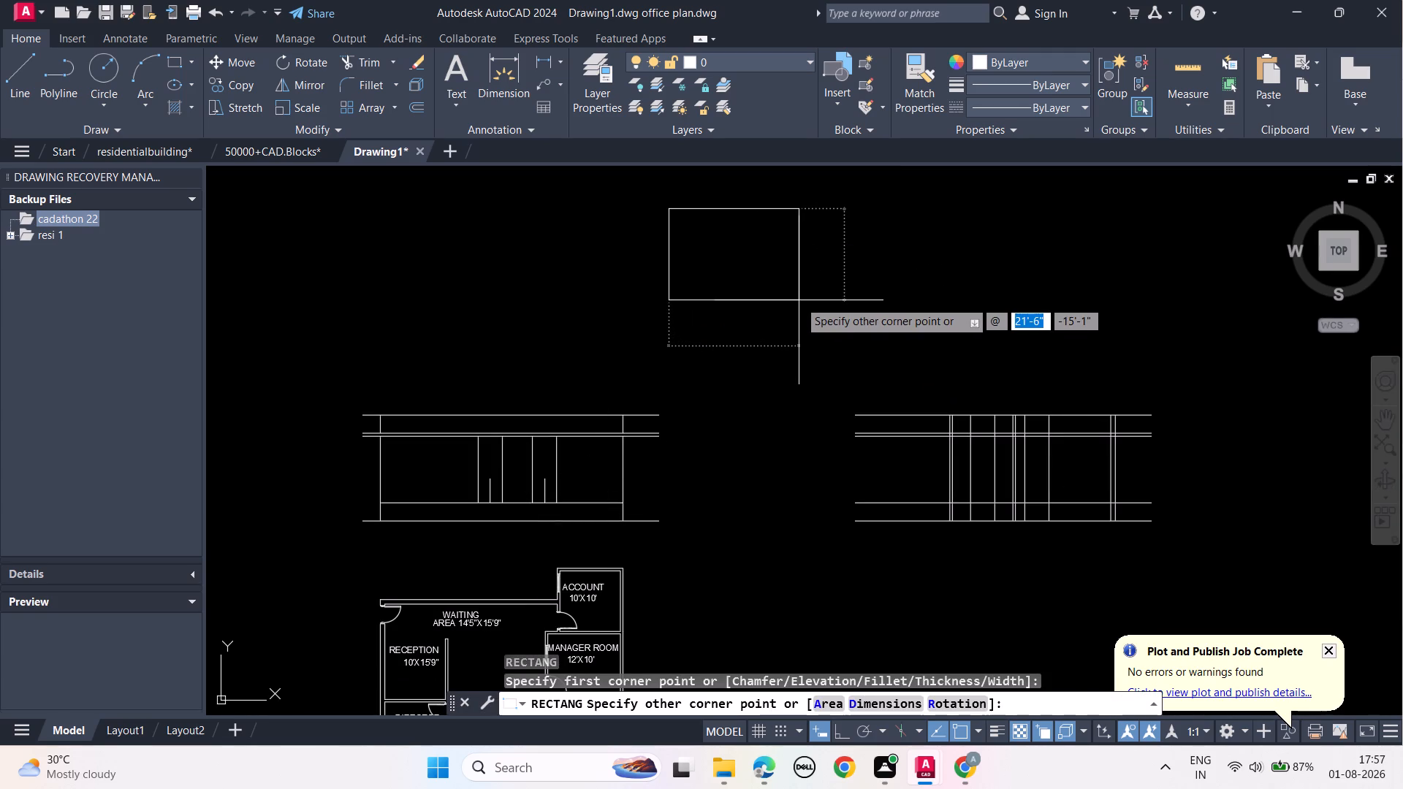
{"action": "key", "text": "3"}
{"action": "key", "text": "apostrophe"}
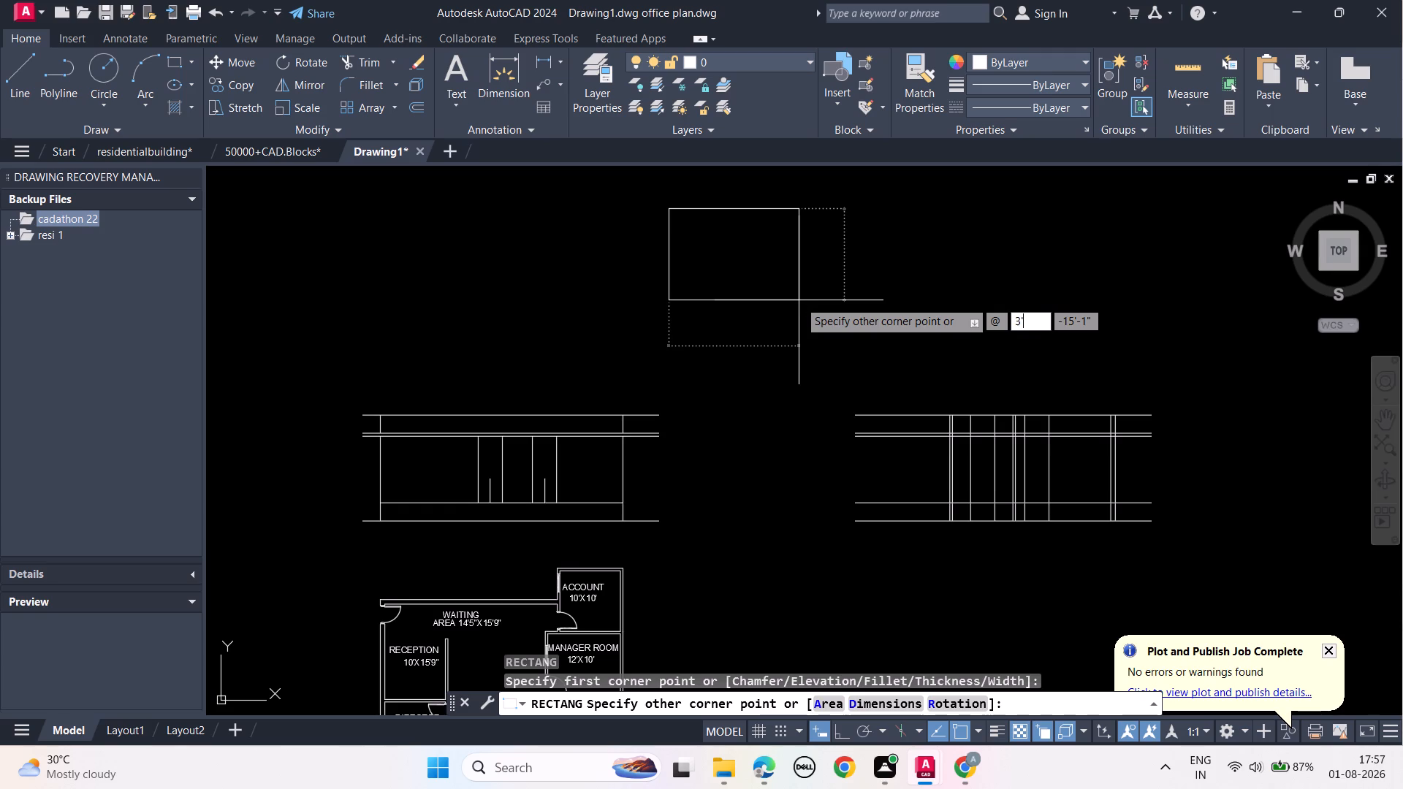
{"action": "key", "text": "comma"}
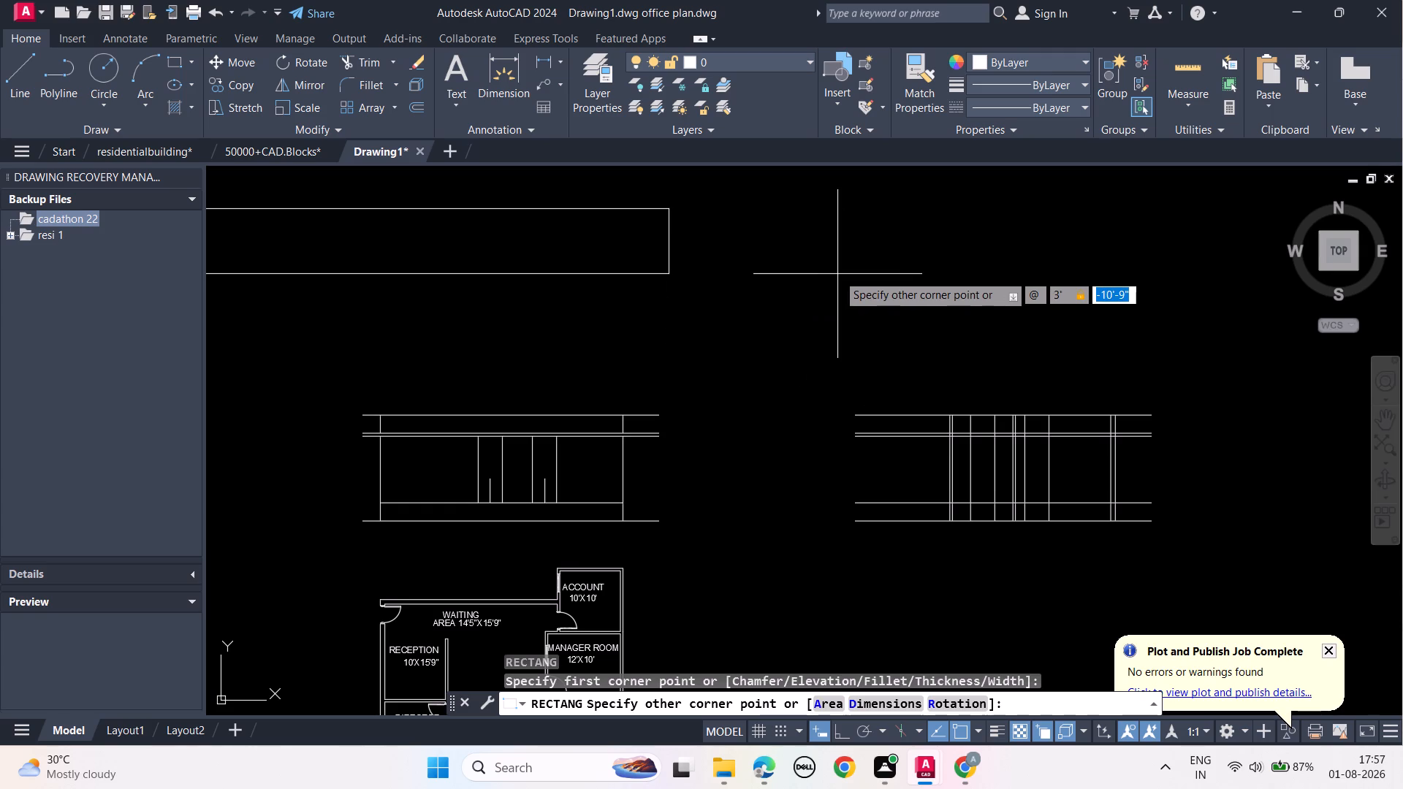
{"action": "type", "text": "4'"}
{"action": "key", "text": "Return"}
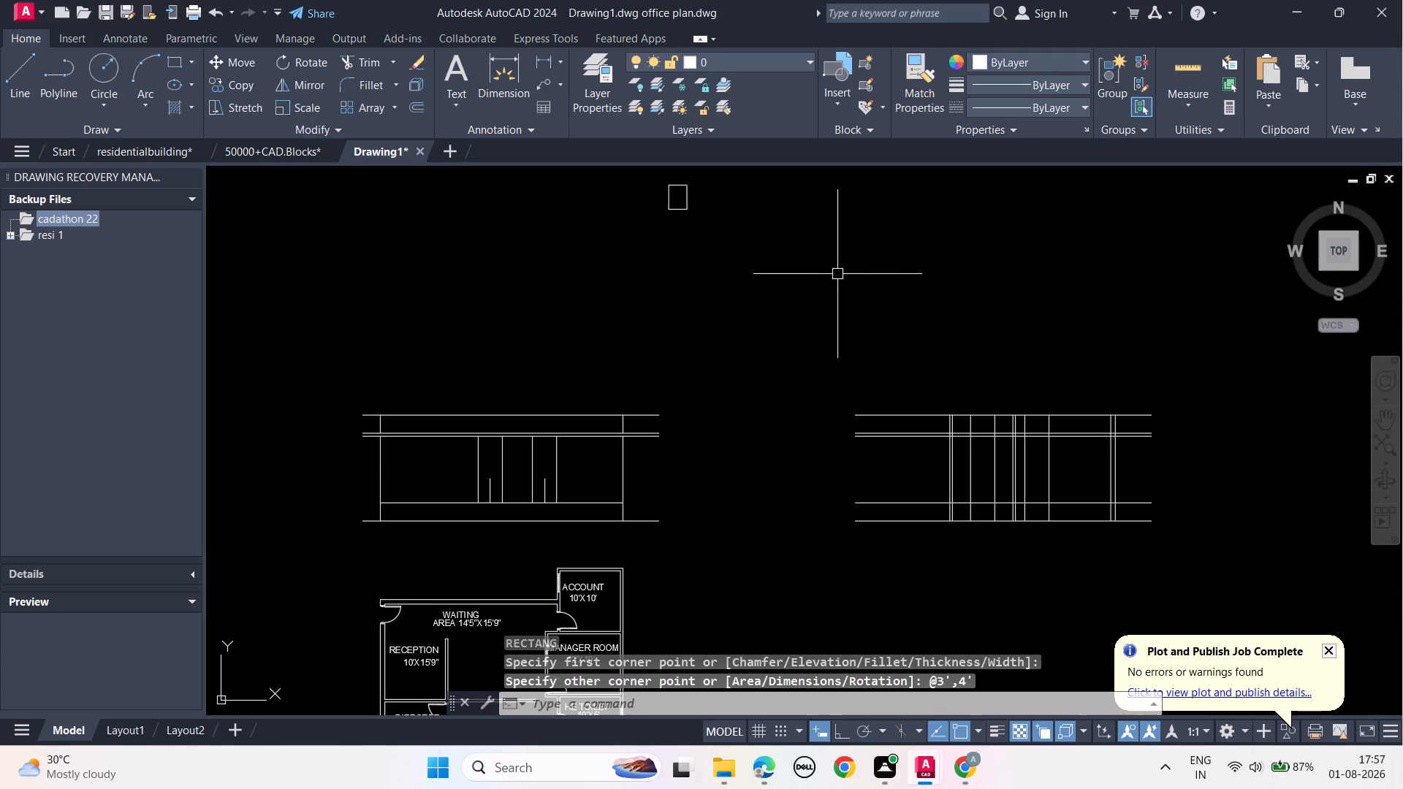
Move the 3' by 4' rectangle by its bottom midpoint onto the top end of the first short vertical line in the elevation.
{"action": "middle_click_drag", "start_coordinate": [721, 235], "coordinate": [753, 320]}
{"action": "left_click_drag", "start_coordinate": [748, 319], "coordinate": [729, 297]}
{"action": "left_click", "coordinate": [650, 223]}
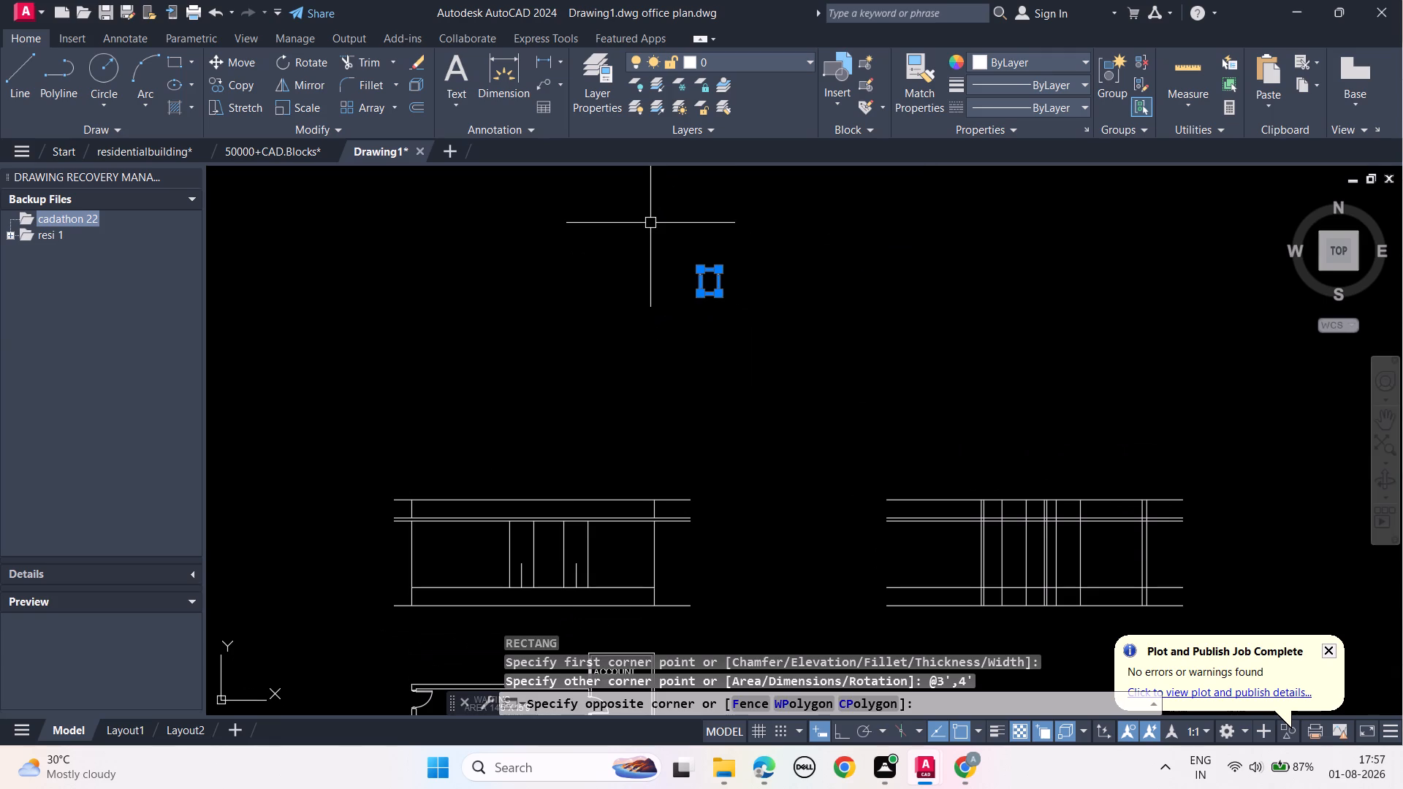
{"action": "type", "text": "MO"}
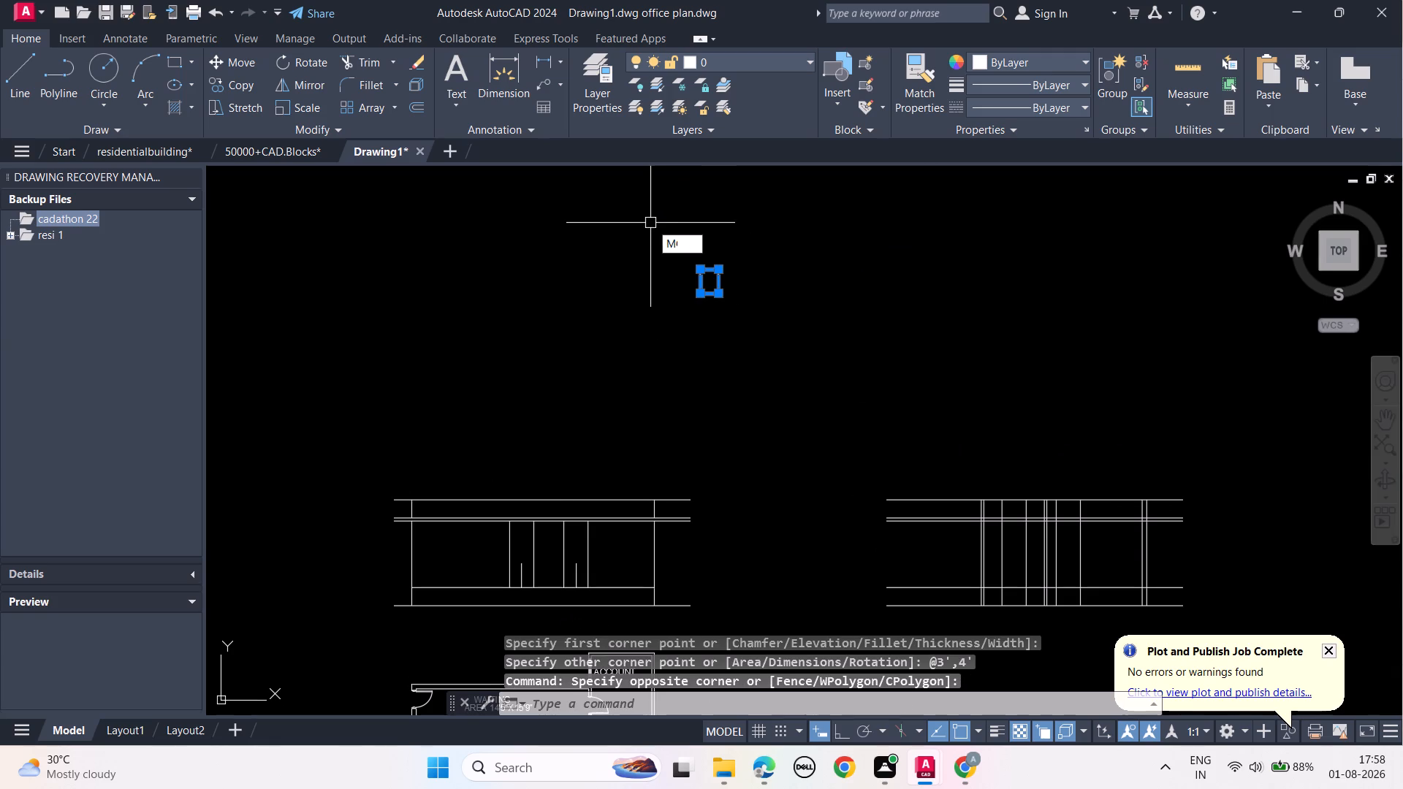
{"action": "left_click", "coordinate": [701, 274]}
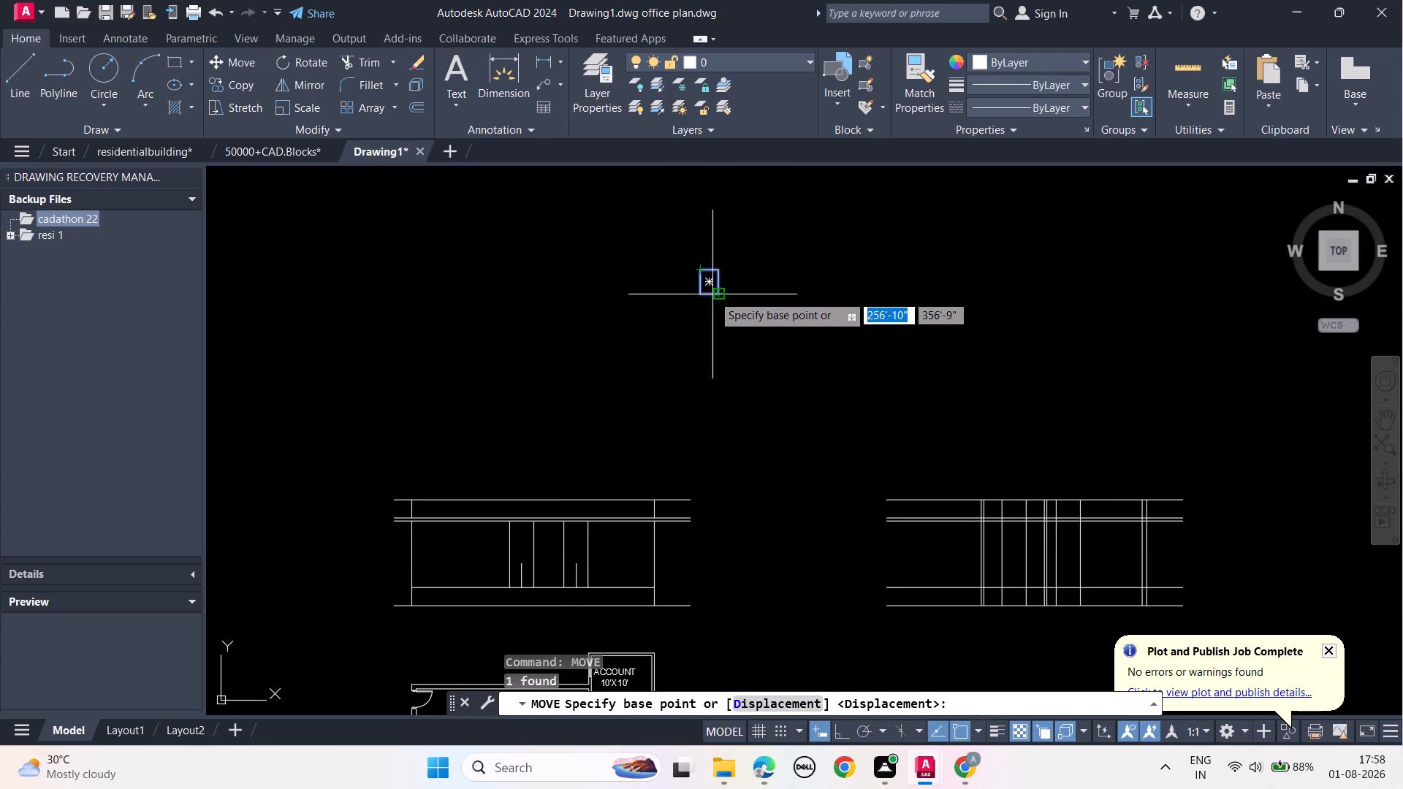
{"action": "left_click", "coordinate": [712, 294]}
{"action": "scroll", "coordinate": [531, 601], "scroll_direction": "up", "scroll_amount": 3}
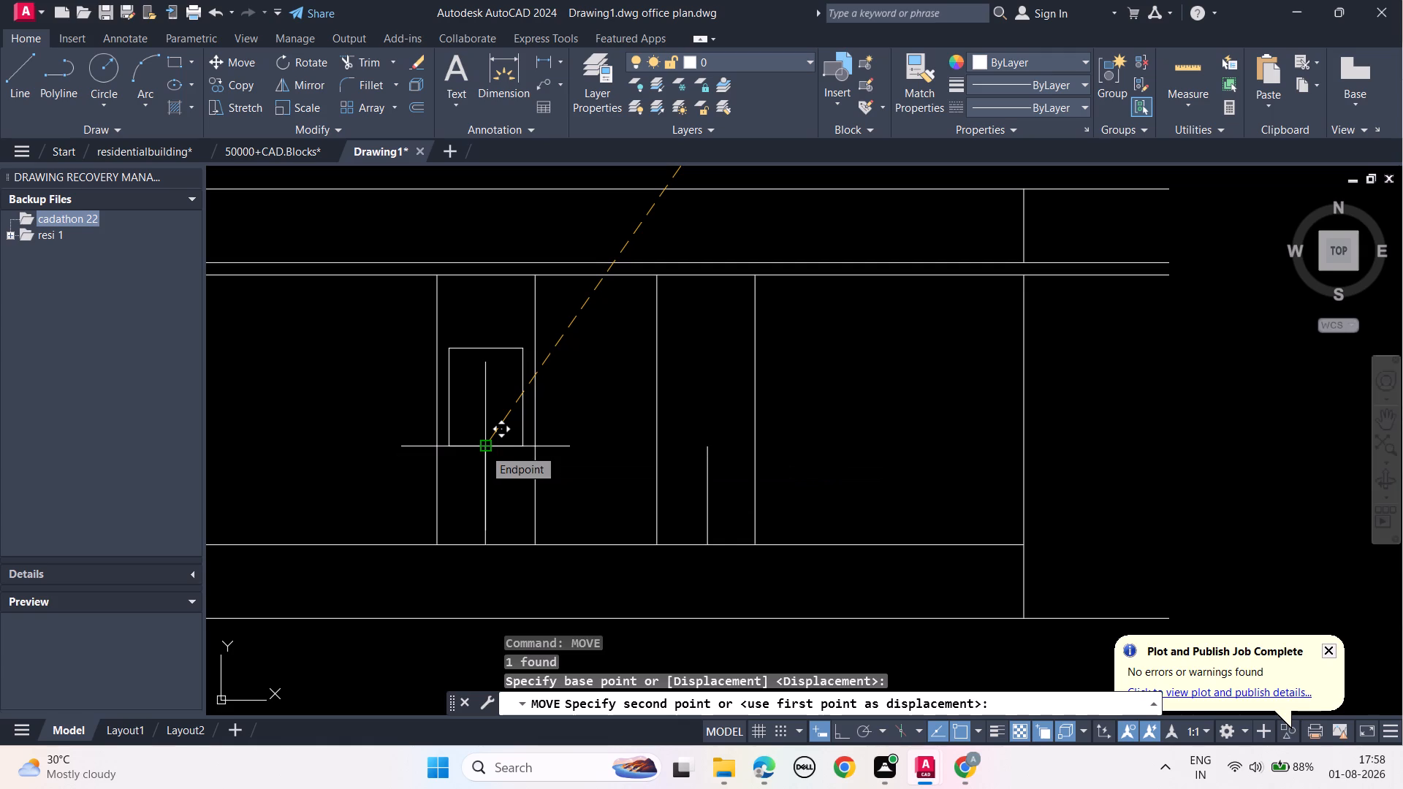
{"action": "left_click", "coordinate": [484, 449]}
{"action": "key", "text": "Escape"}
{"action": "key", "text": "Escape"}
{"action": "key", "text": "Escape"}
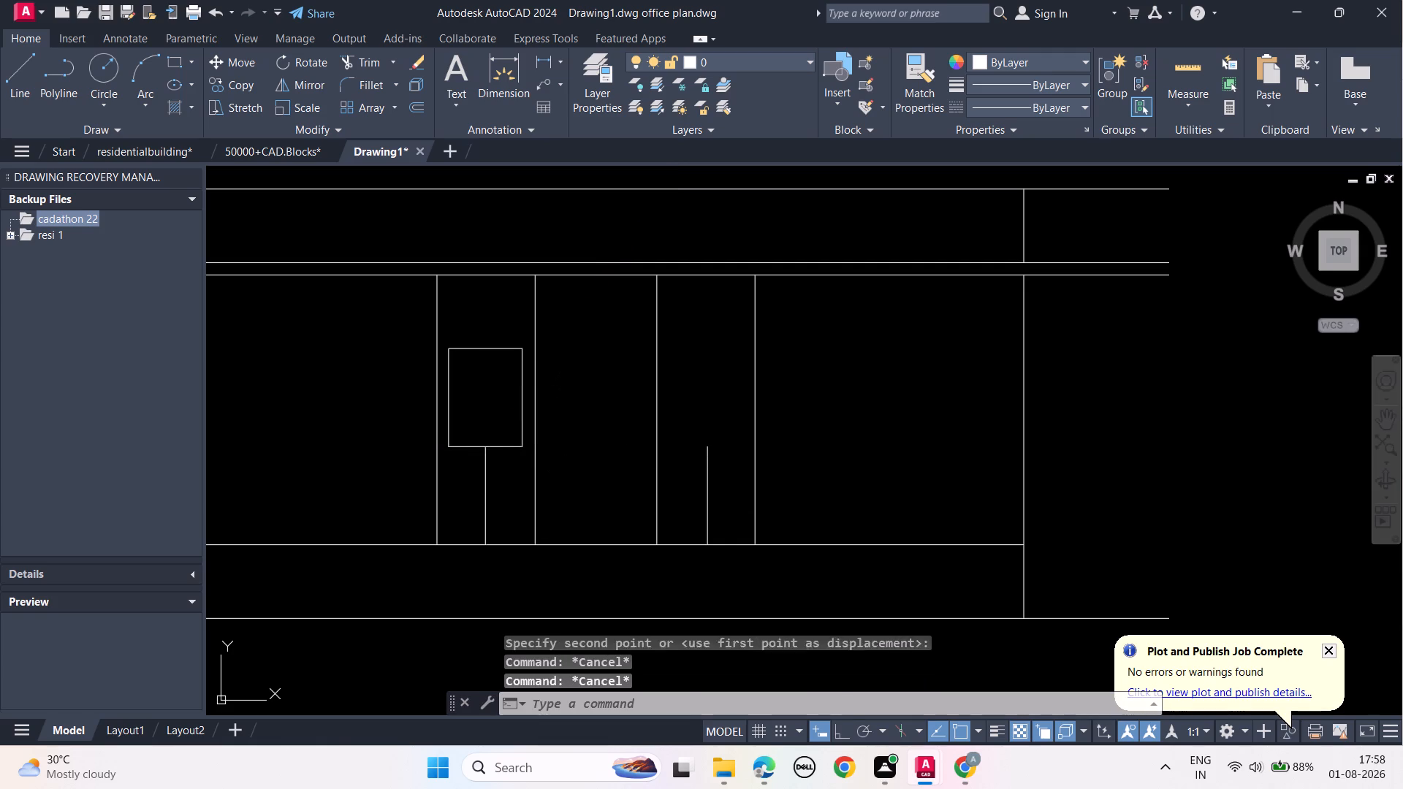
{"action": "key", "text": "Escape"}
Offset the window rectangle 2" inward to form its frame.
{"action": "scroll", "coordinate": [554, 469], "scroll_direction": "down", "scroll_amount": 2}
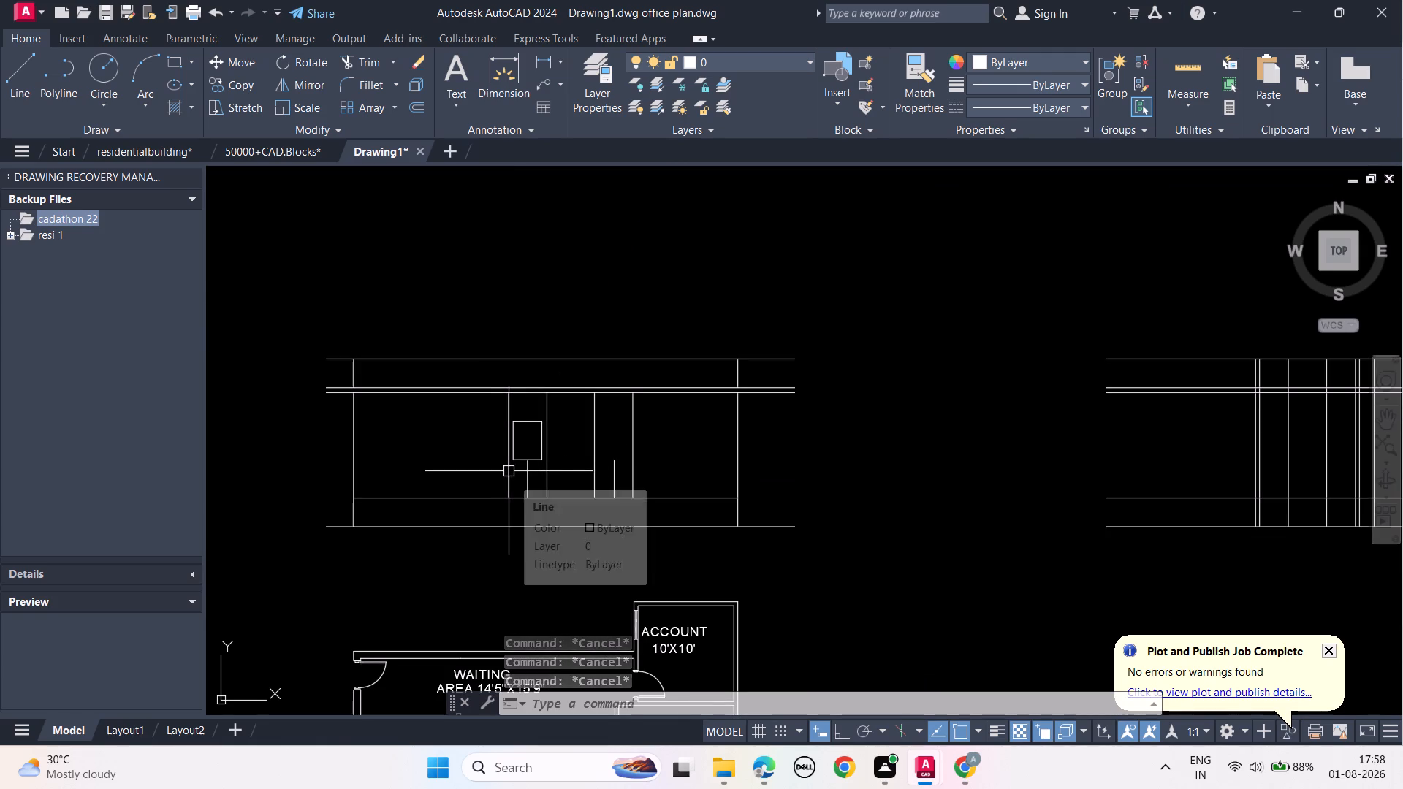
{"action": "scroll", "coordinate": [520, 457], "scroll_direction": "up", "scroll_amount": 1}
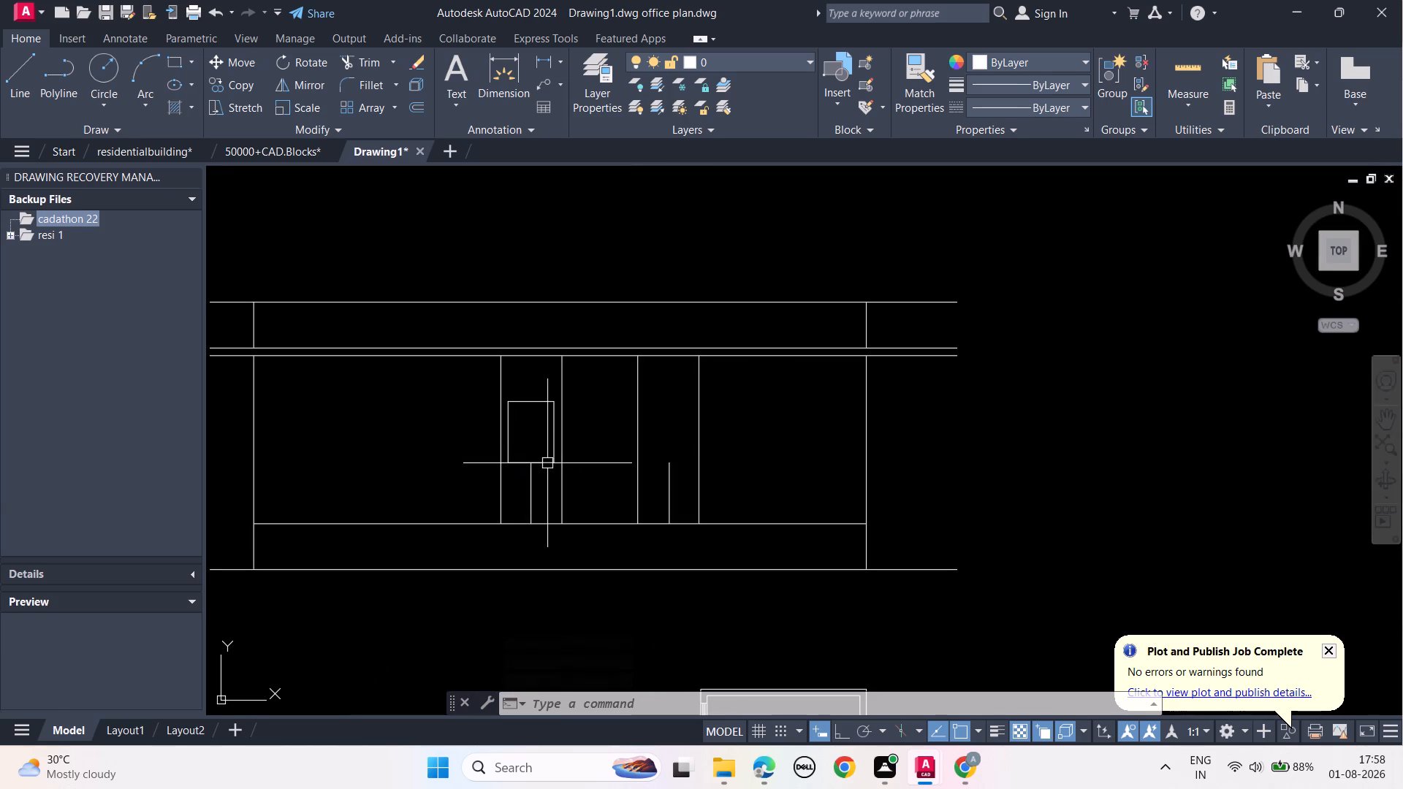
{"action": "left_click", "coordinate": [547, 463]}
{"action": "key", "text": "Escape"}
{"action": "key", "text": "Escape"}
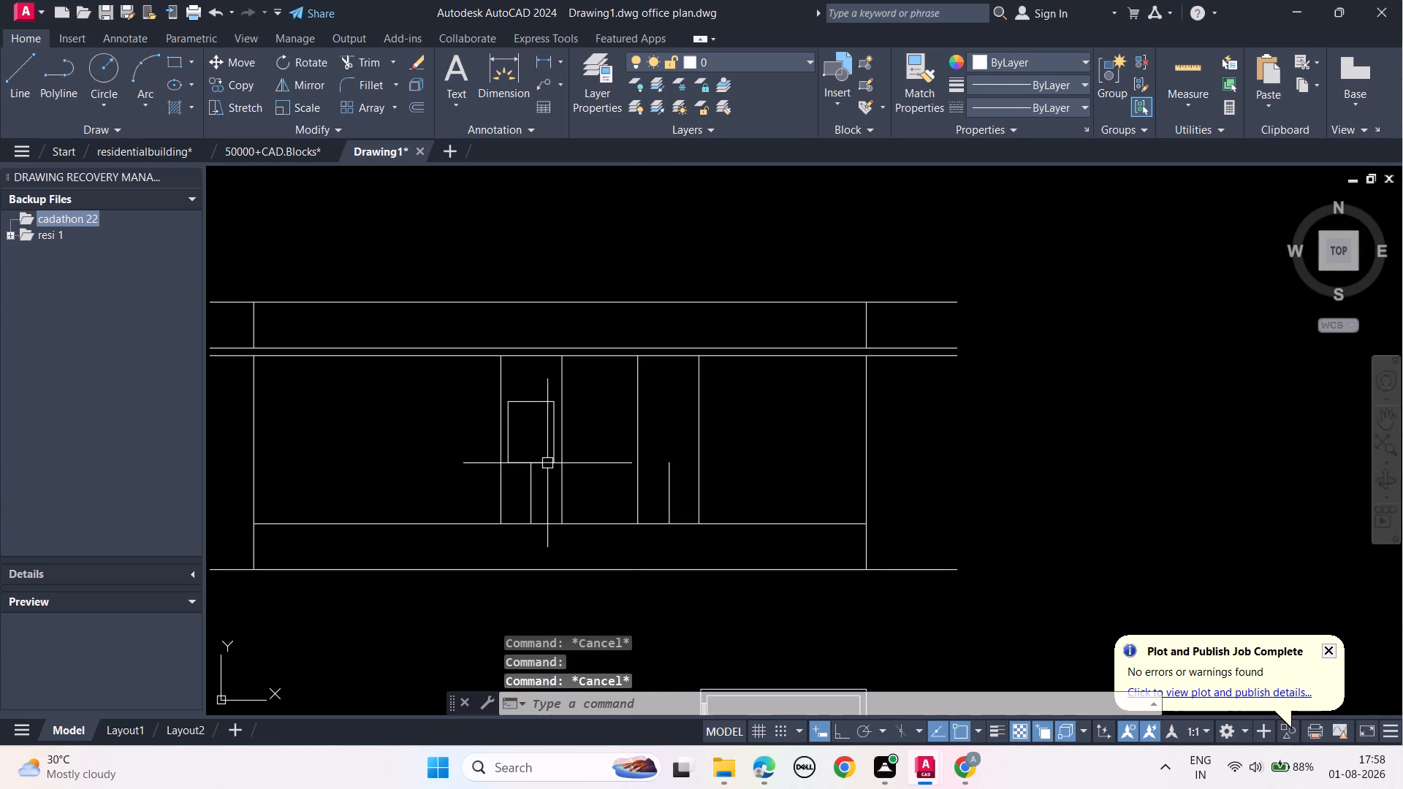
{"action": "left_click", "coordinate": [547, 463]}
{"action": "key", "text": "o"}
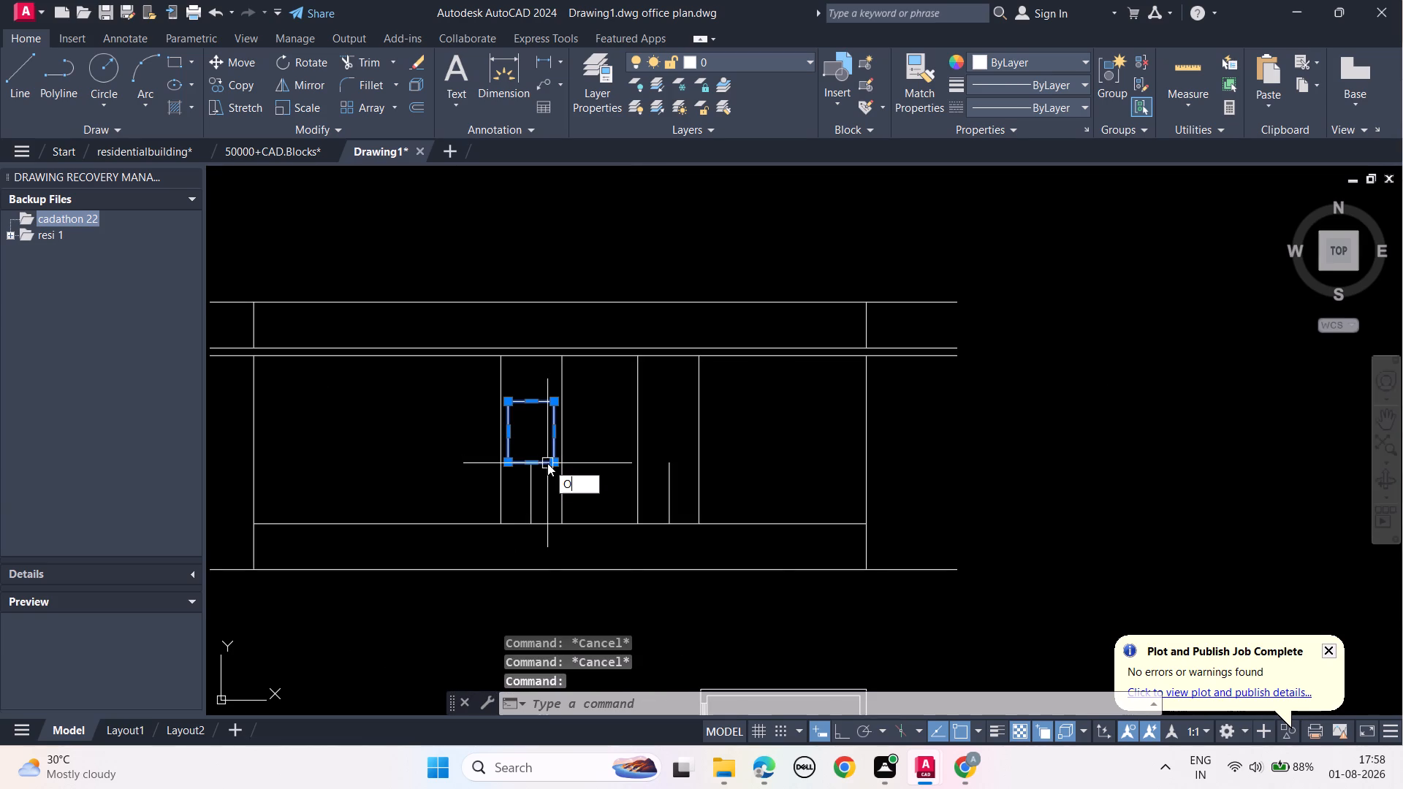
{"action": "key", "text": "f"}
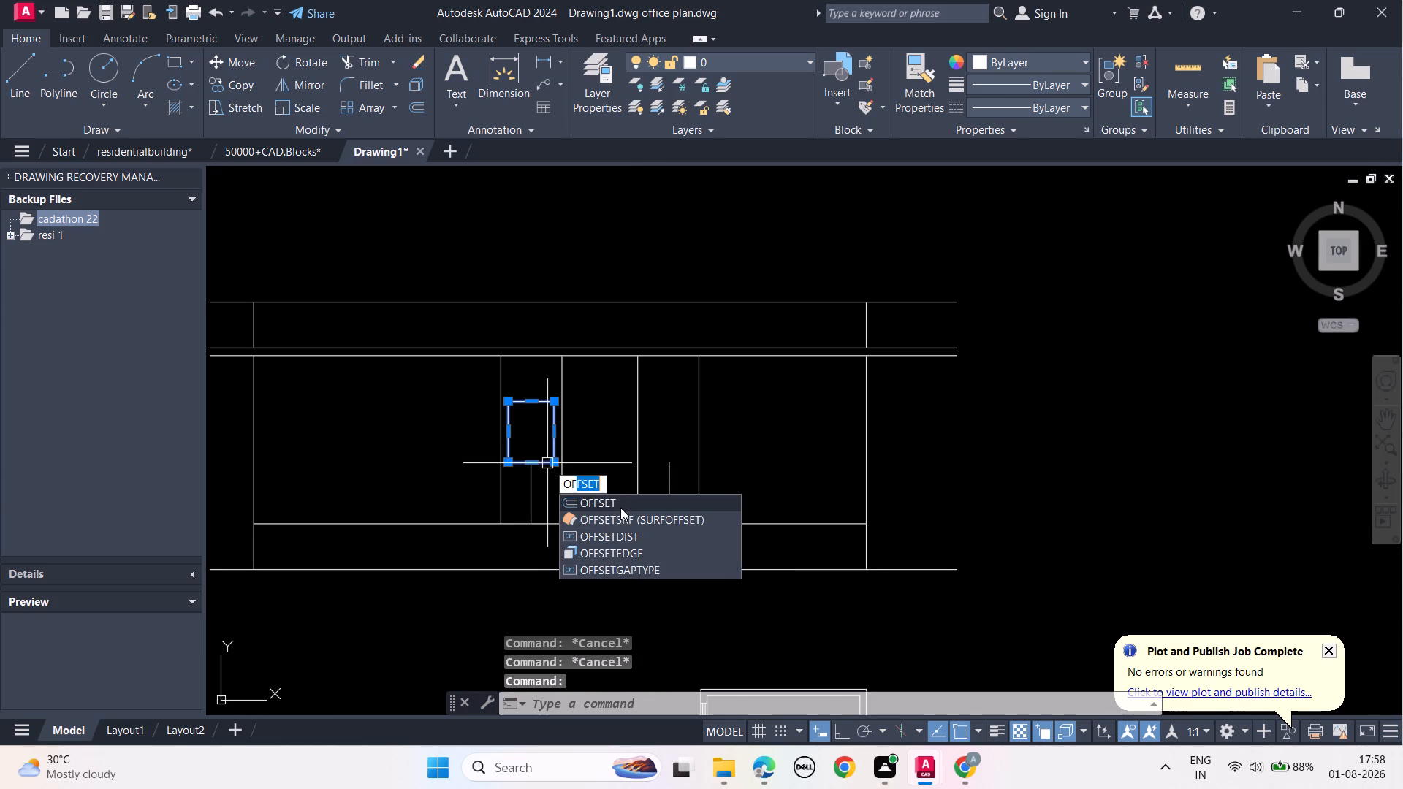
{"action": "left_click", "coordinate": [617, 502]}
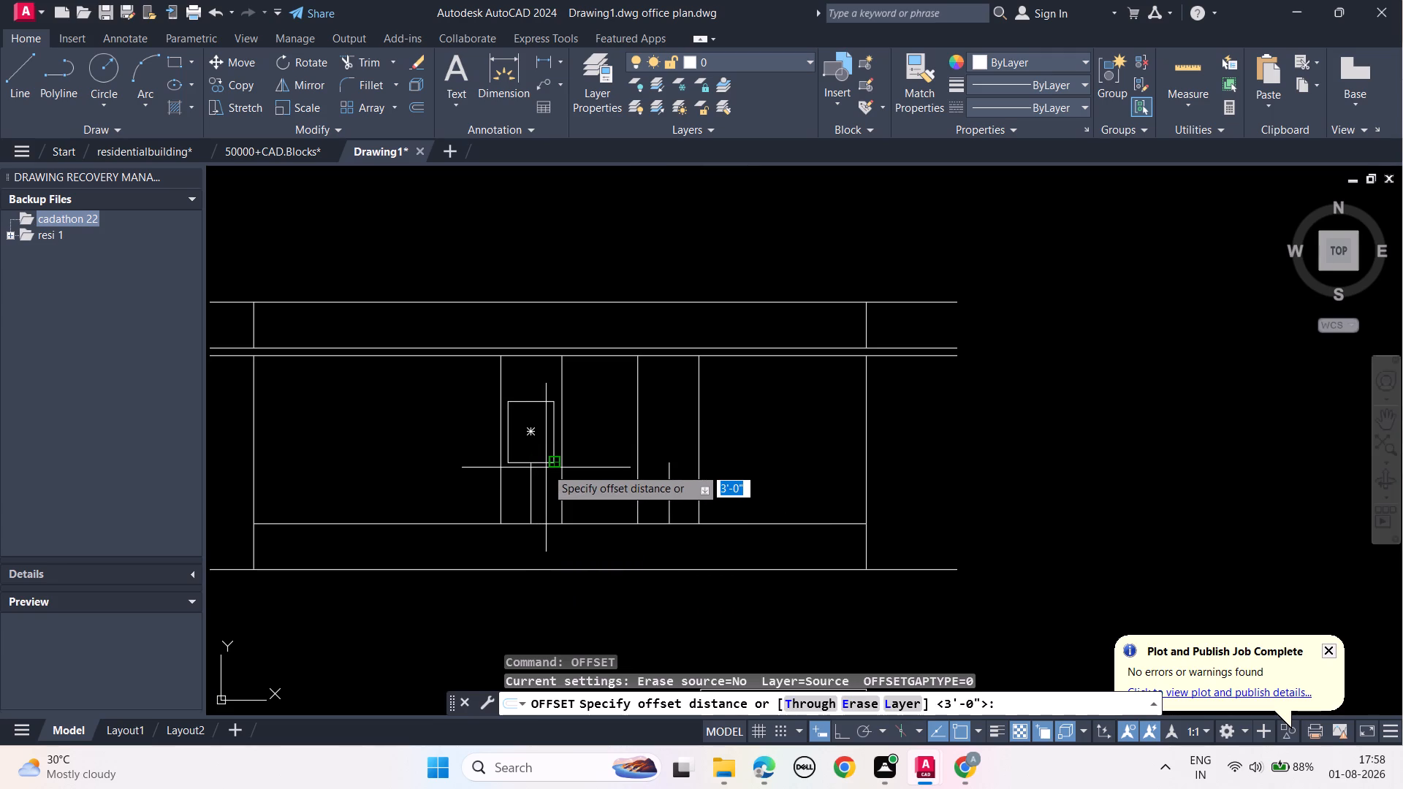
{"action": "type", "text": "2\""}
{"action": "key", "text": "Return"}
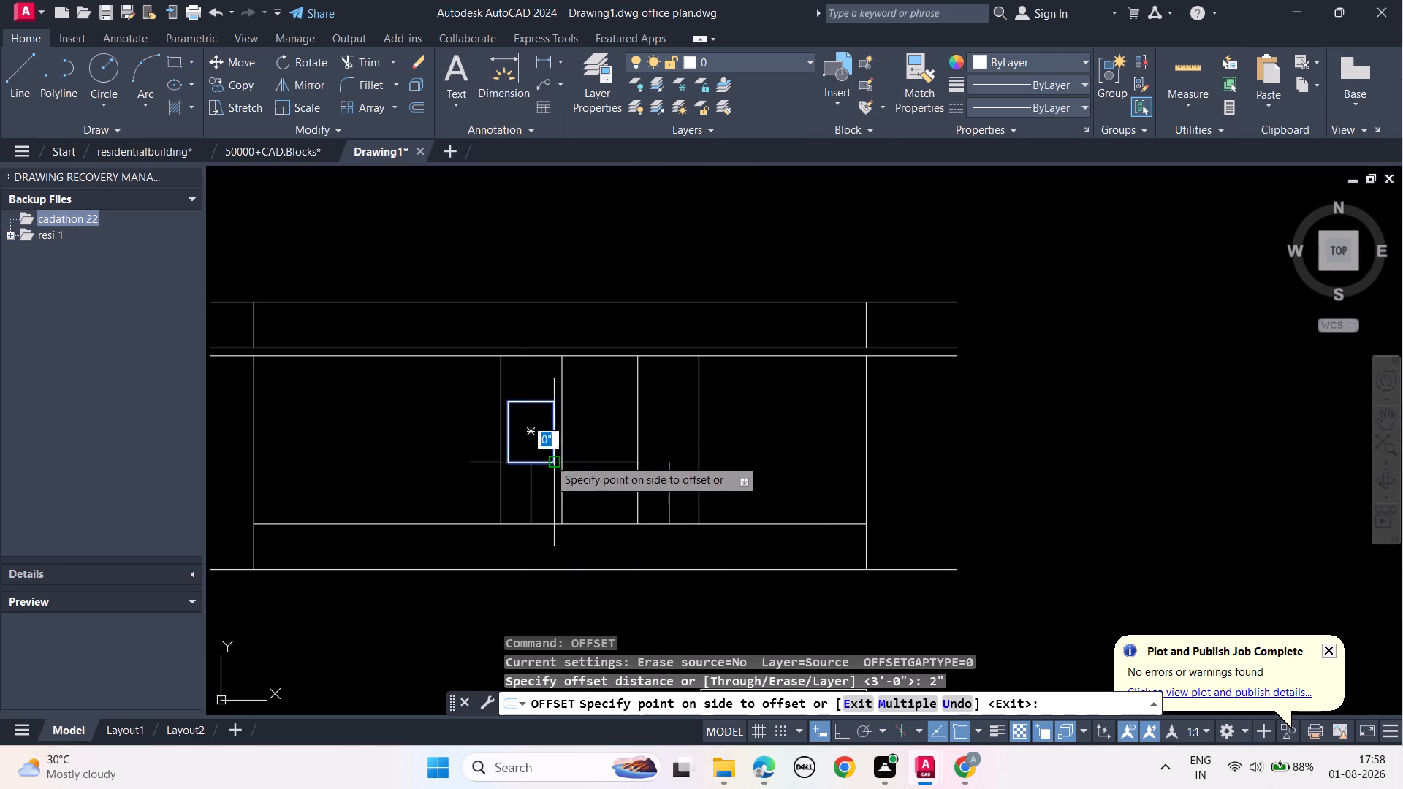
{"action": "left_click", "coordinate": [532, 438]}
{"action": "key", "text": "Escape"}
{"action": "key", "text": "Escape"}
{"action": "key", "text": "Escape"}
{"action": "key", "text": "Escape"}
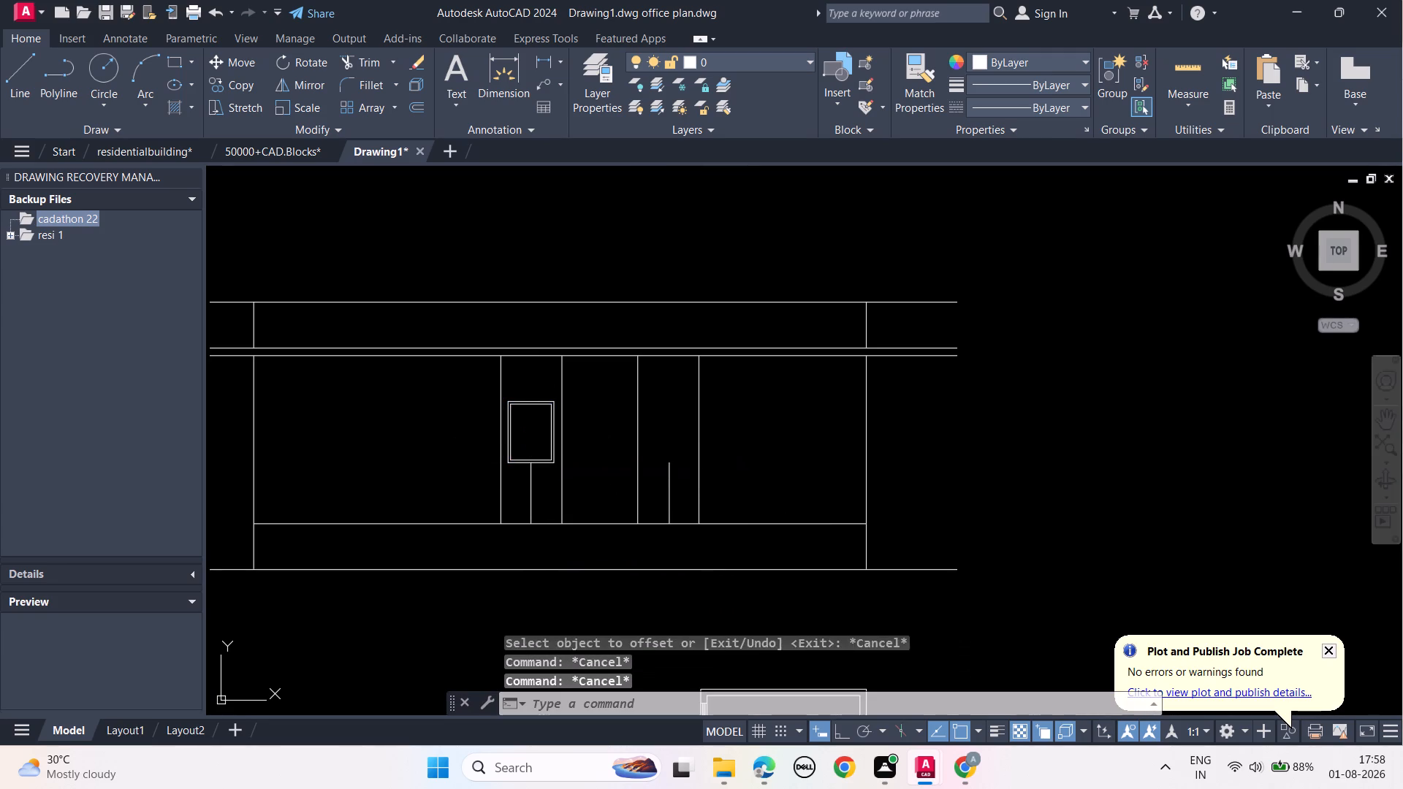
Draw a vertical line between the inner frame's bottom and top midpoints to divide the window into two panes.
{"action": "type", "text": "L"}
{"action": "key", "text": "space"}
{"action": "scroll", "coordinate": [534, 421], "scroll_direction": "up", "scroll_amount": 2}
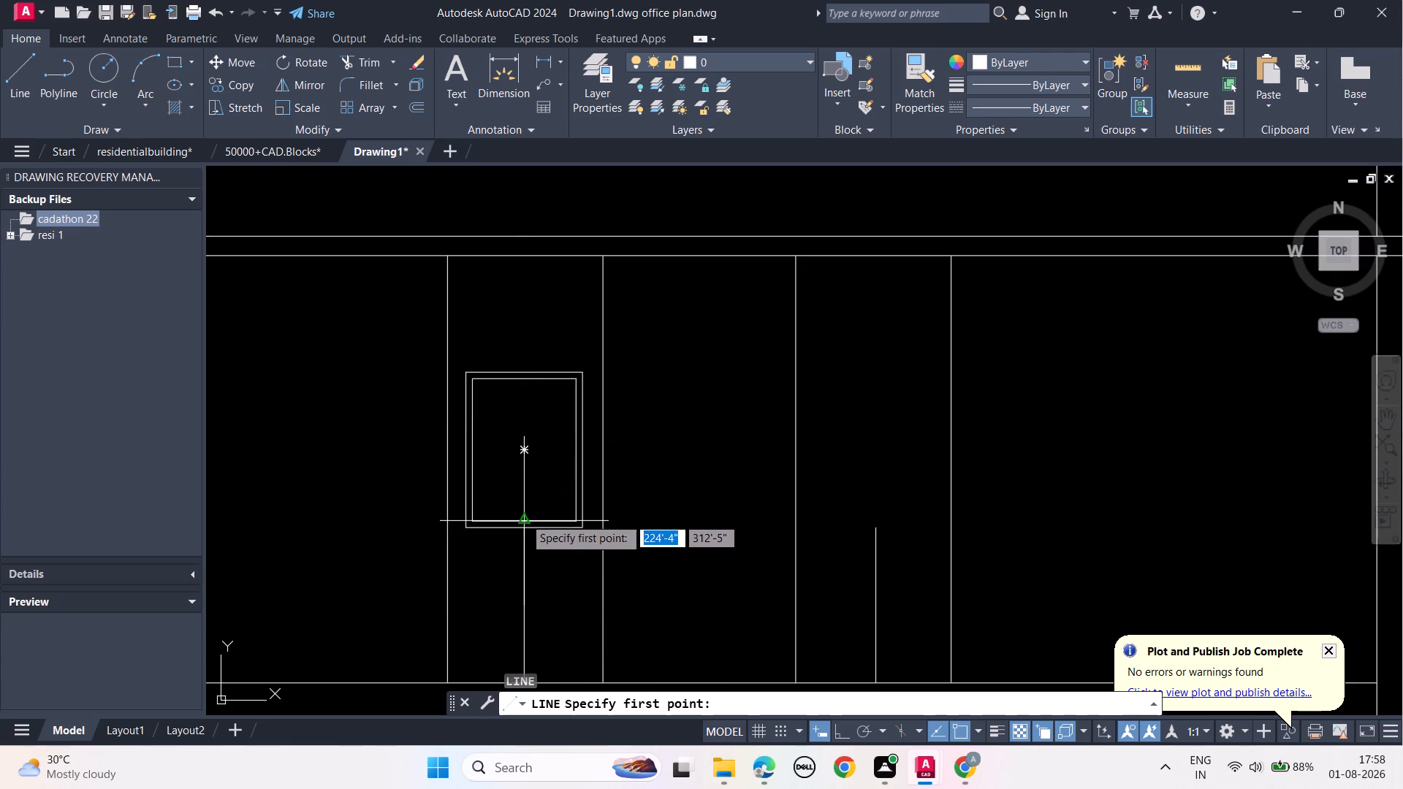
{"action": "left_click", "coordinate": [524, 517]}
{"action": "left_click", "coordinate": [528, 381]}
{"action": "key", "text": "Escape"}
{"action": "key", "text": "Escape"}
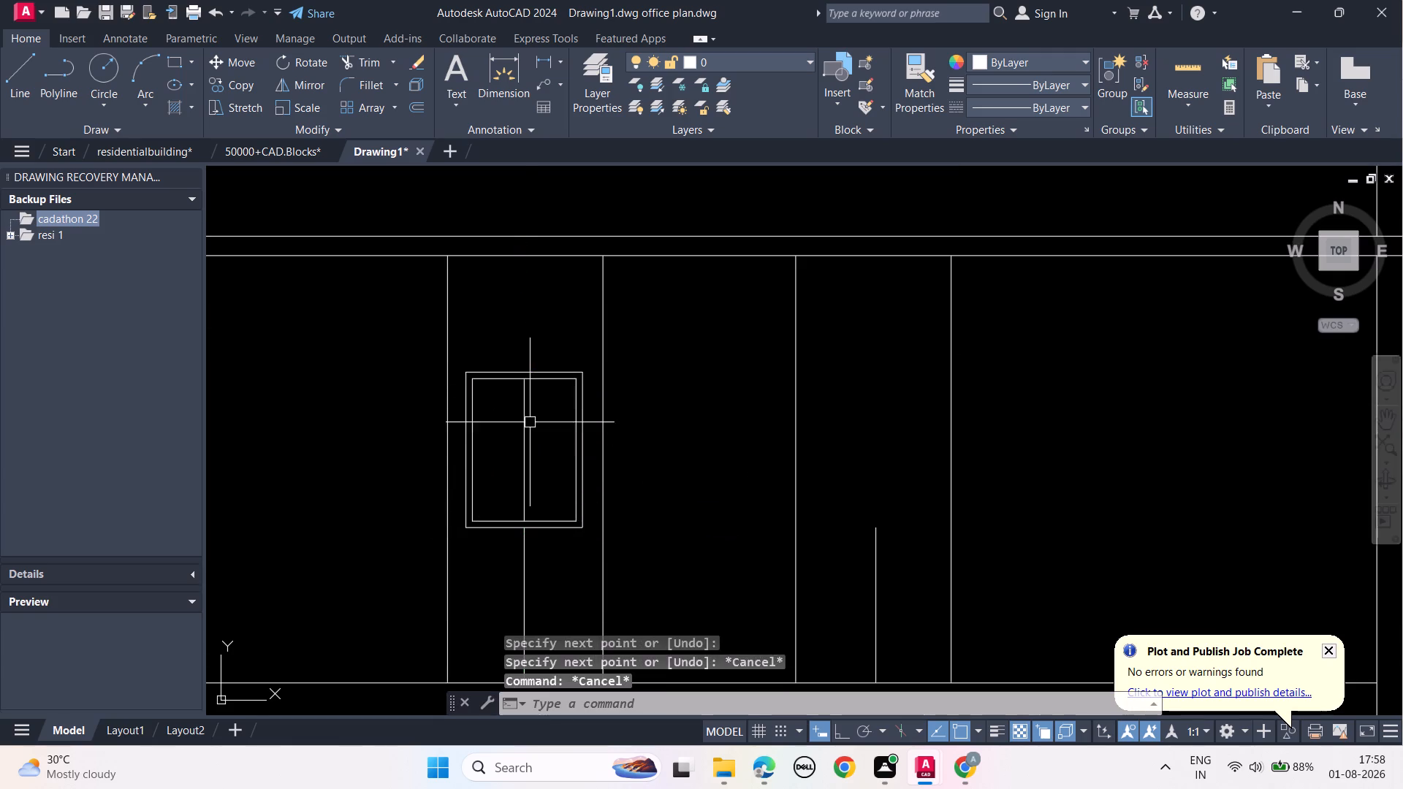
{"action": "key", "text": "Escape"}
{"action": "key", "text": "Escape"}
{"action": "key", "text": "Escape"}
Draw an open sash from the inner frame's upper-left corner: a slanted line about 1'-1" long and a vertical about 3'-3" down.
{"action": "type", "text": "L"}
{"action": "key", "text": "space"}
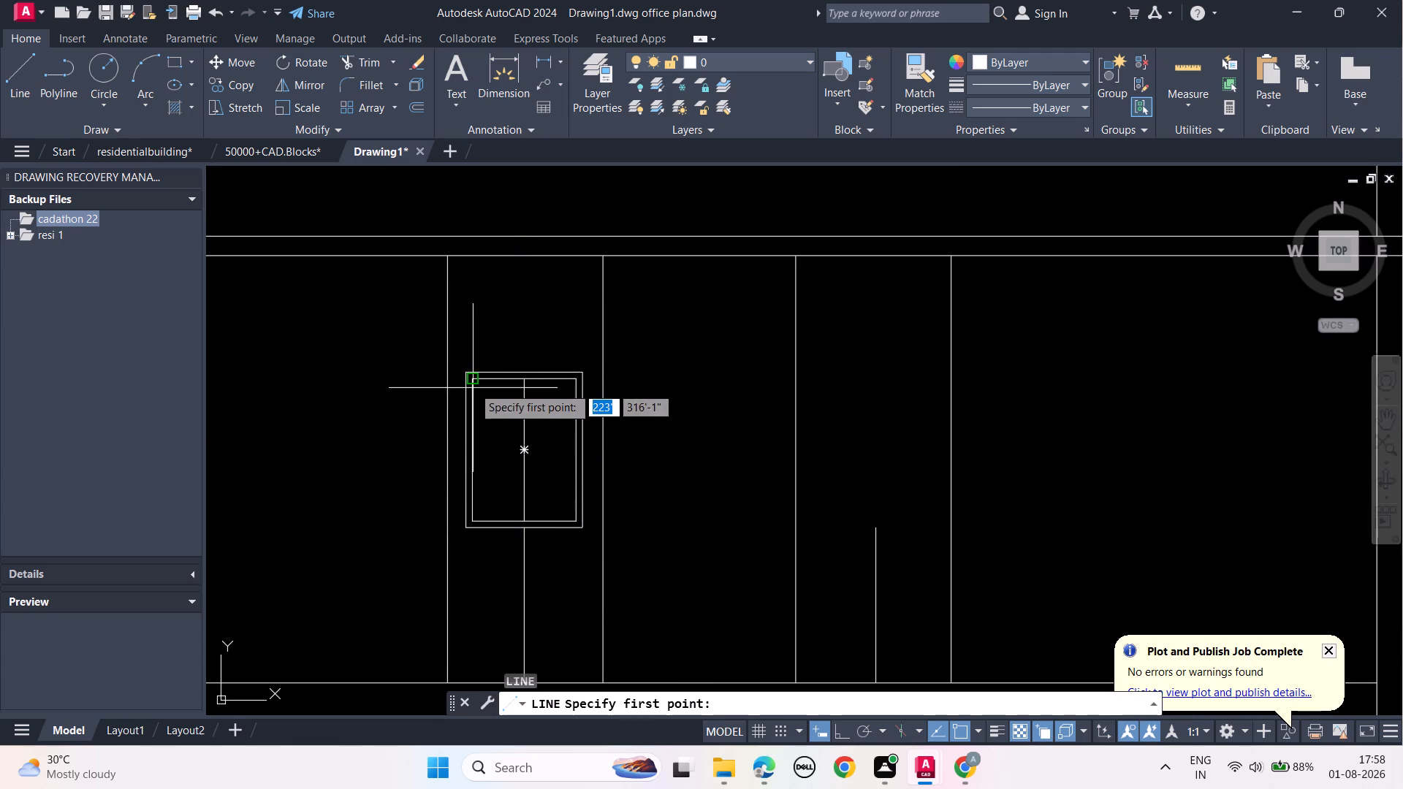
{"action": "left_click", "coordinate": [474, 383]}
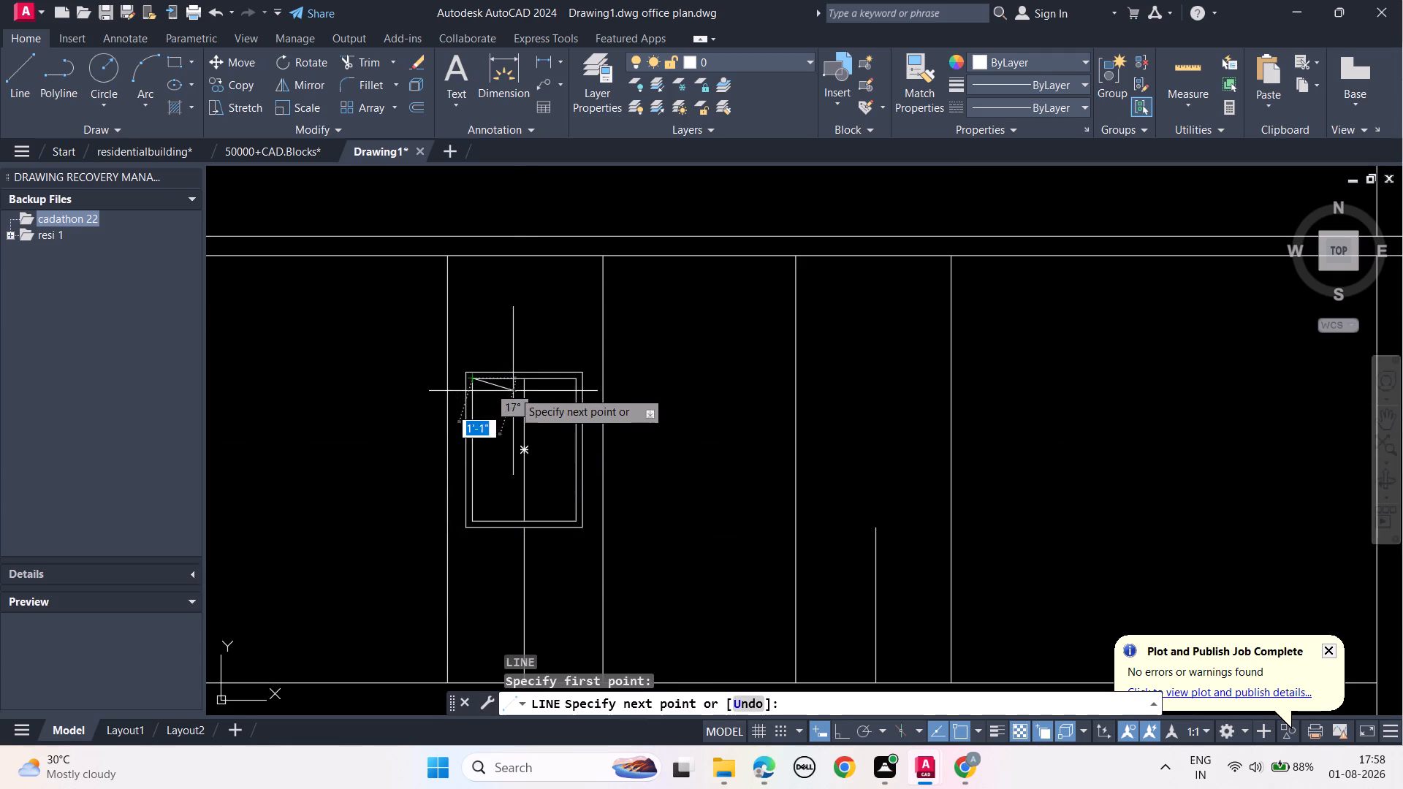
{"action": "left_click", "coordinate": [513, 391]}
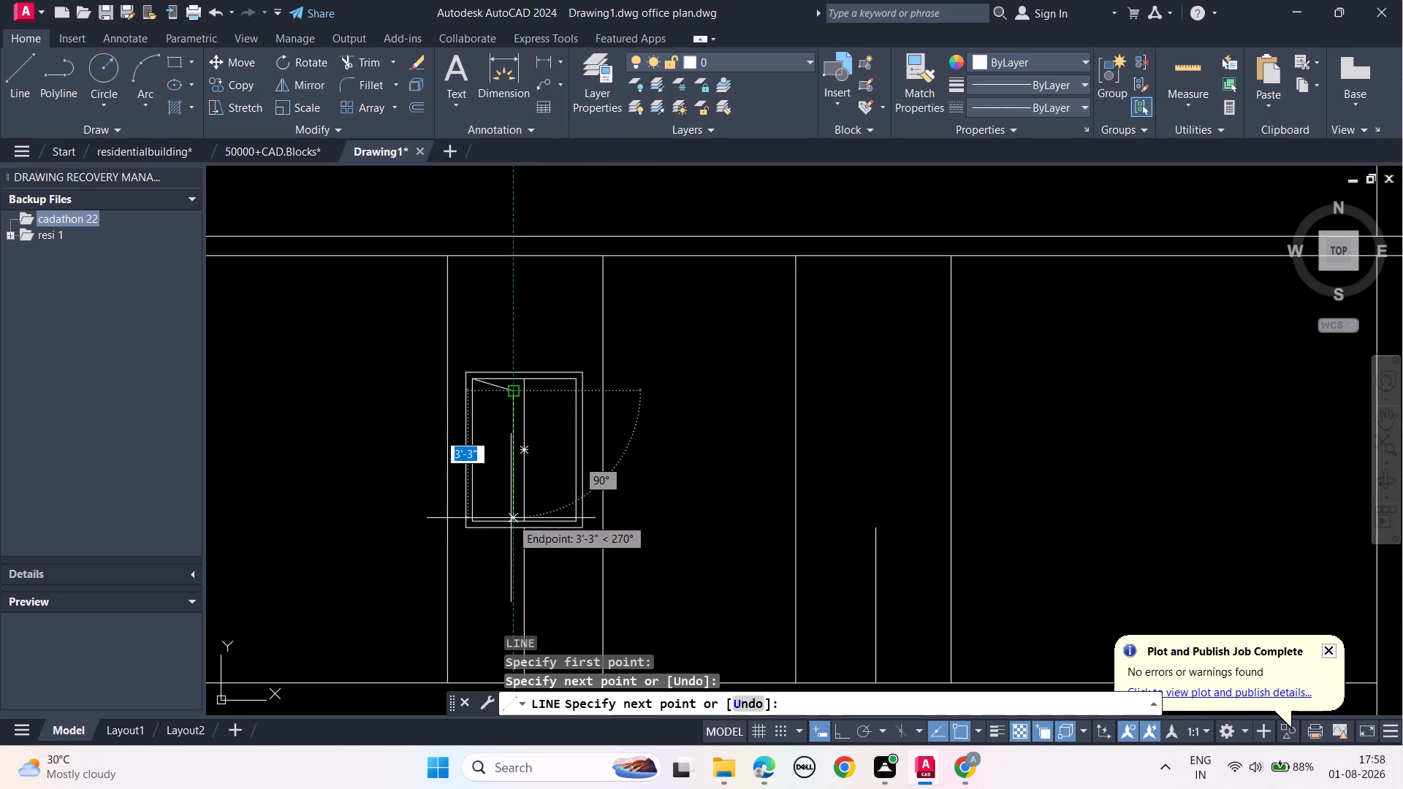
{"action": "left_click", "coordinate": [509, 521]}
{"action": "key", "text": "Escape"}
{"action": "key", "text": "Escape"}
{"action": "key", "text": "Escape"}
{"action": "key", "text": "Escape"}
Delete the short vertical line below the first window and the two long vertical guide lines on either side of it.
{"action": "scroll", "coordinate": [540, 463], "scroll_direction": "down", "scroll_amount": 1}
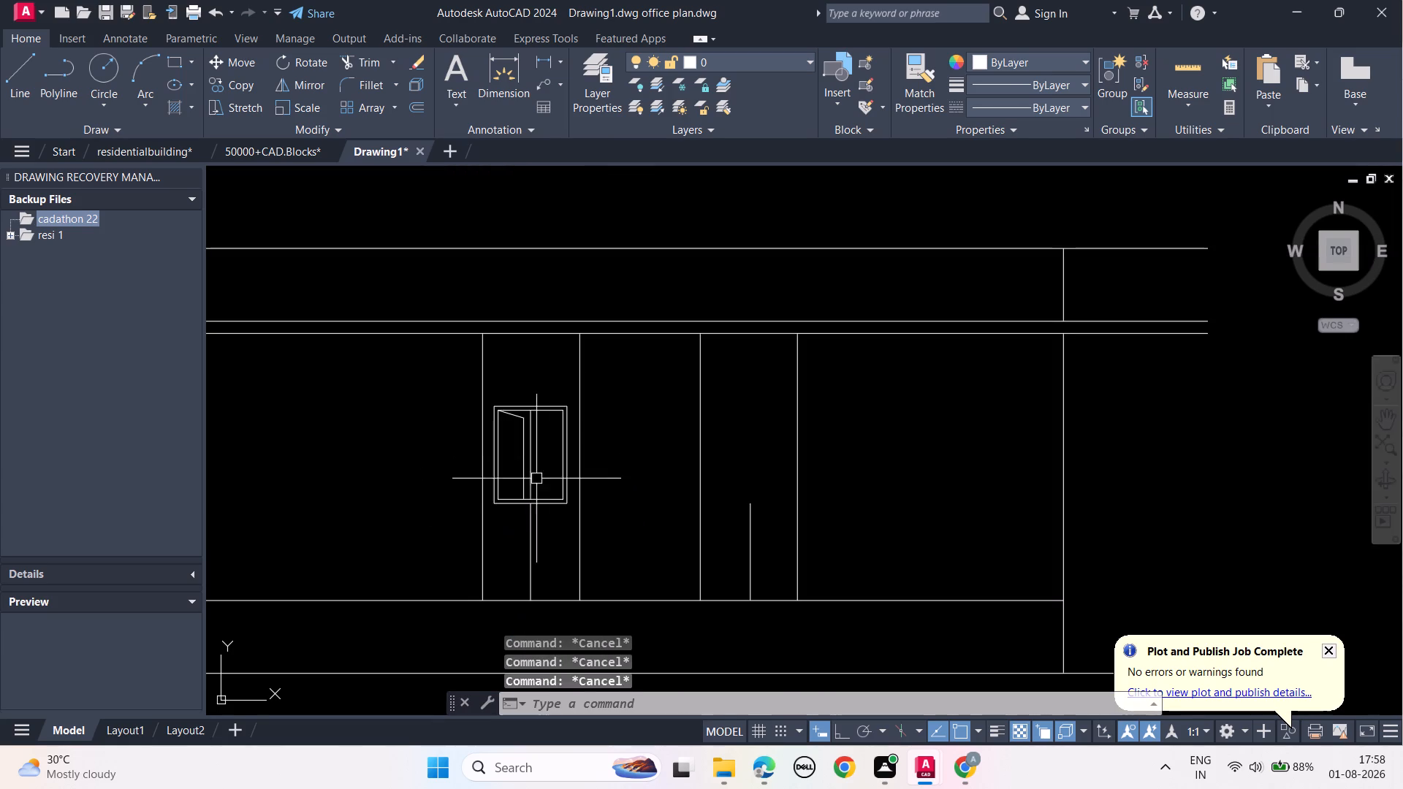
{"action": "left_click", "coordinate": [531, 535]}
{"action": "key", "text": "Delete"}
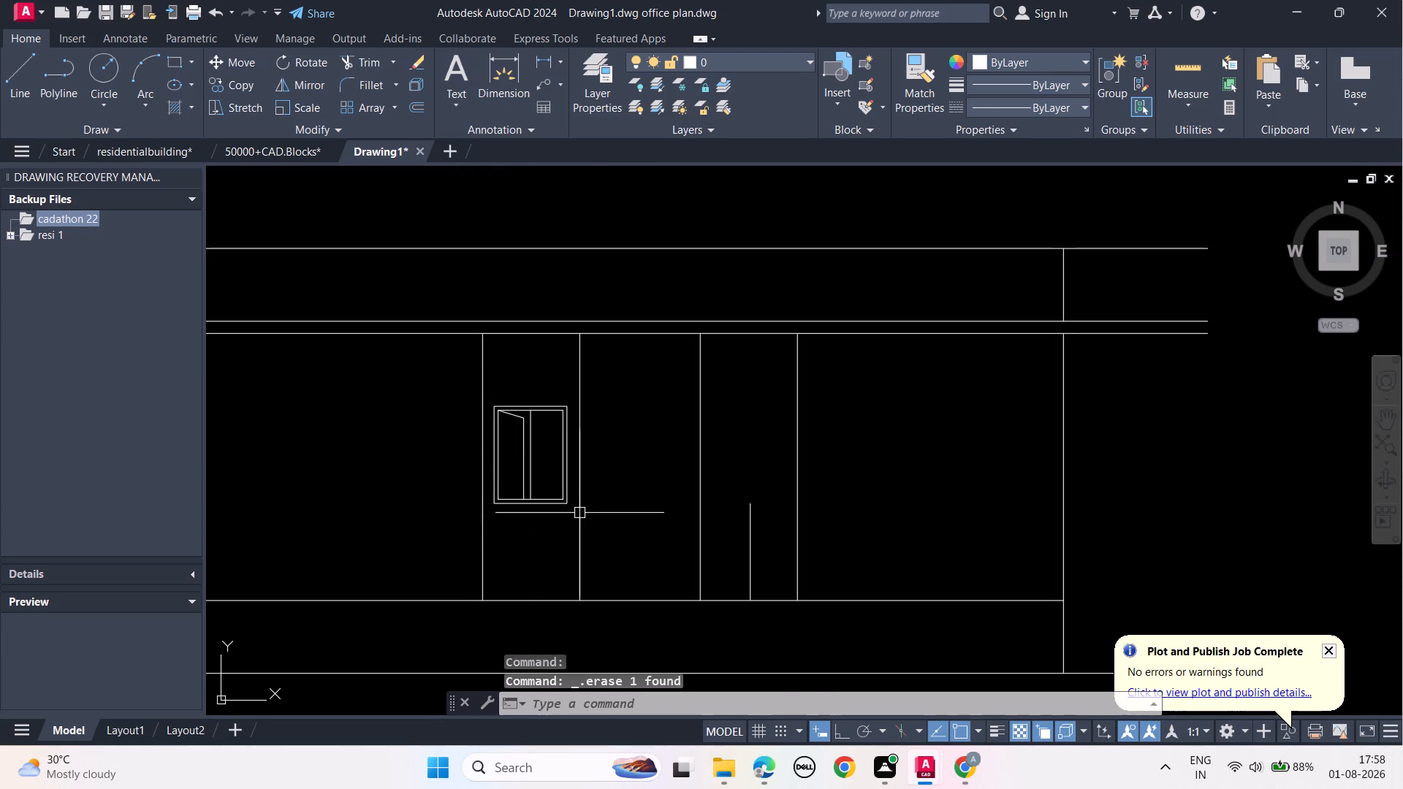
{"action": "left_click", "coordinate": [579, 517]}
{"action": "key", "text": "Delete"}
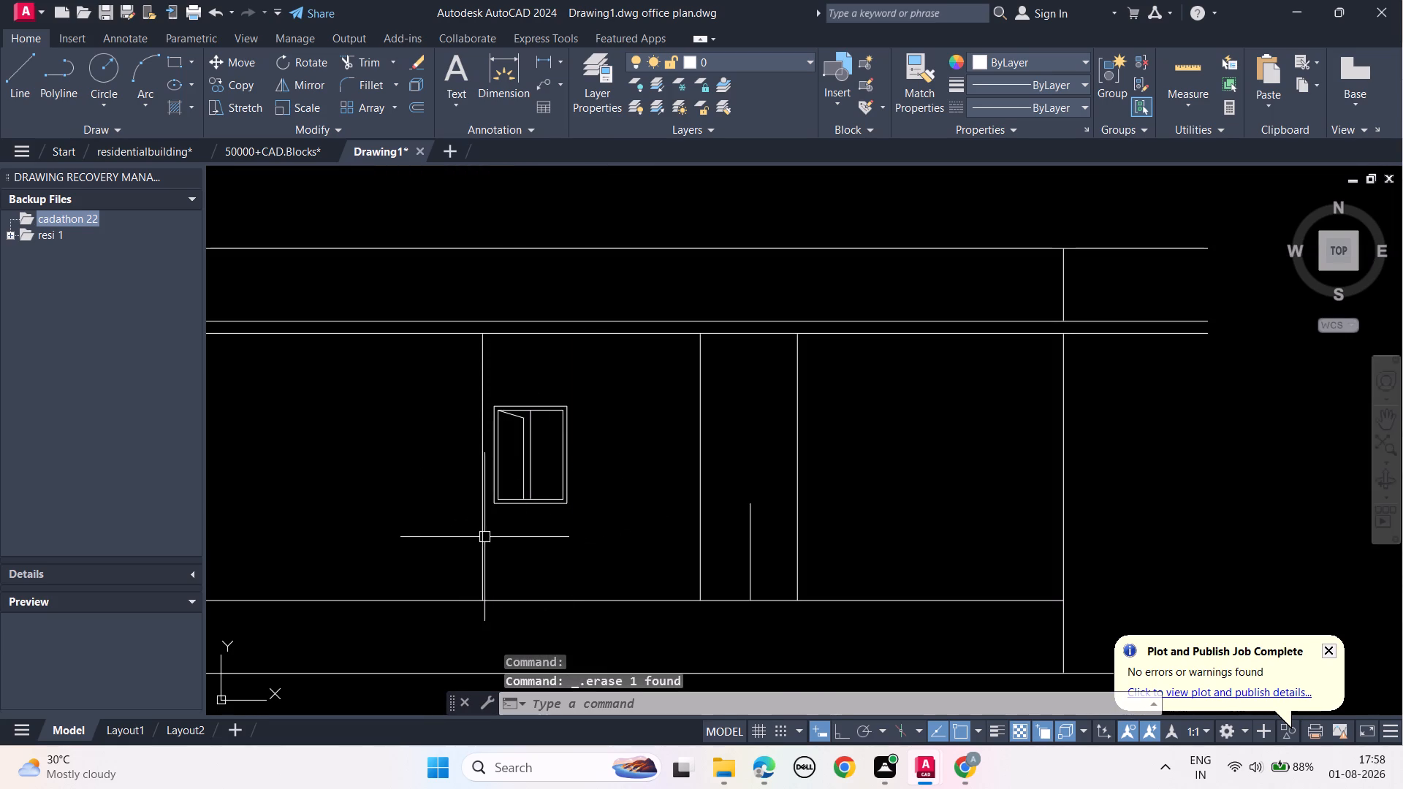
{"action": "left_click", "coordinate": [484, 535]}
{"action": "key", "text": "Delete"}
Copy the complete window by its bottom midpoint to the top end of the remaining short vertical line in the elevation.
{"action": "left_click_drag", "start_coordinate": [581, 527], "coordinate": [565, 503]}
{"action": "left_click", "coordinate": [477, 388]}
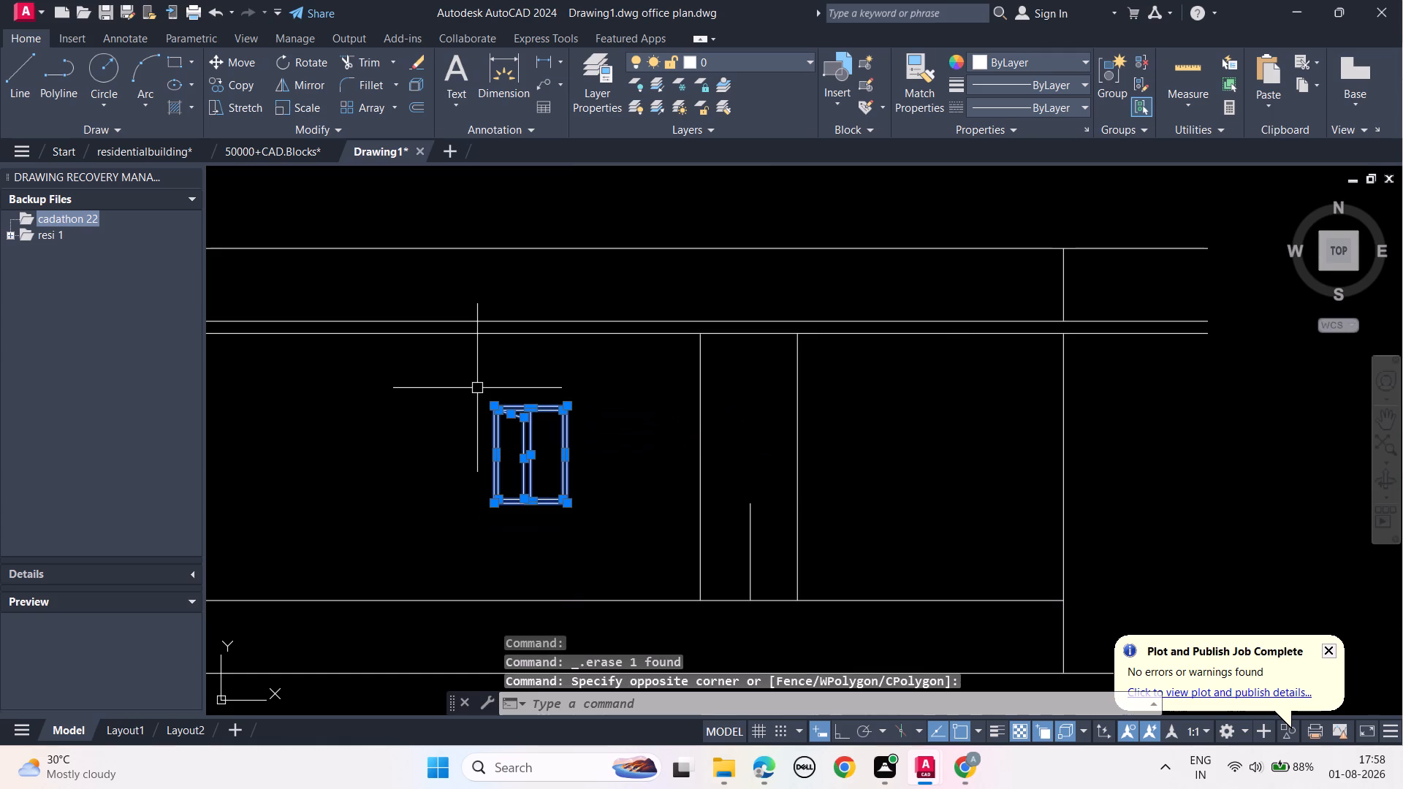
{"action": "type", "text": "CO"}
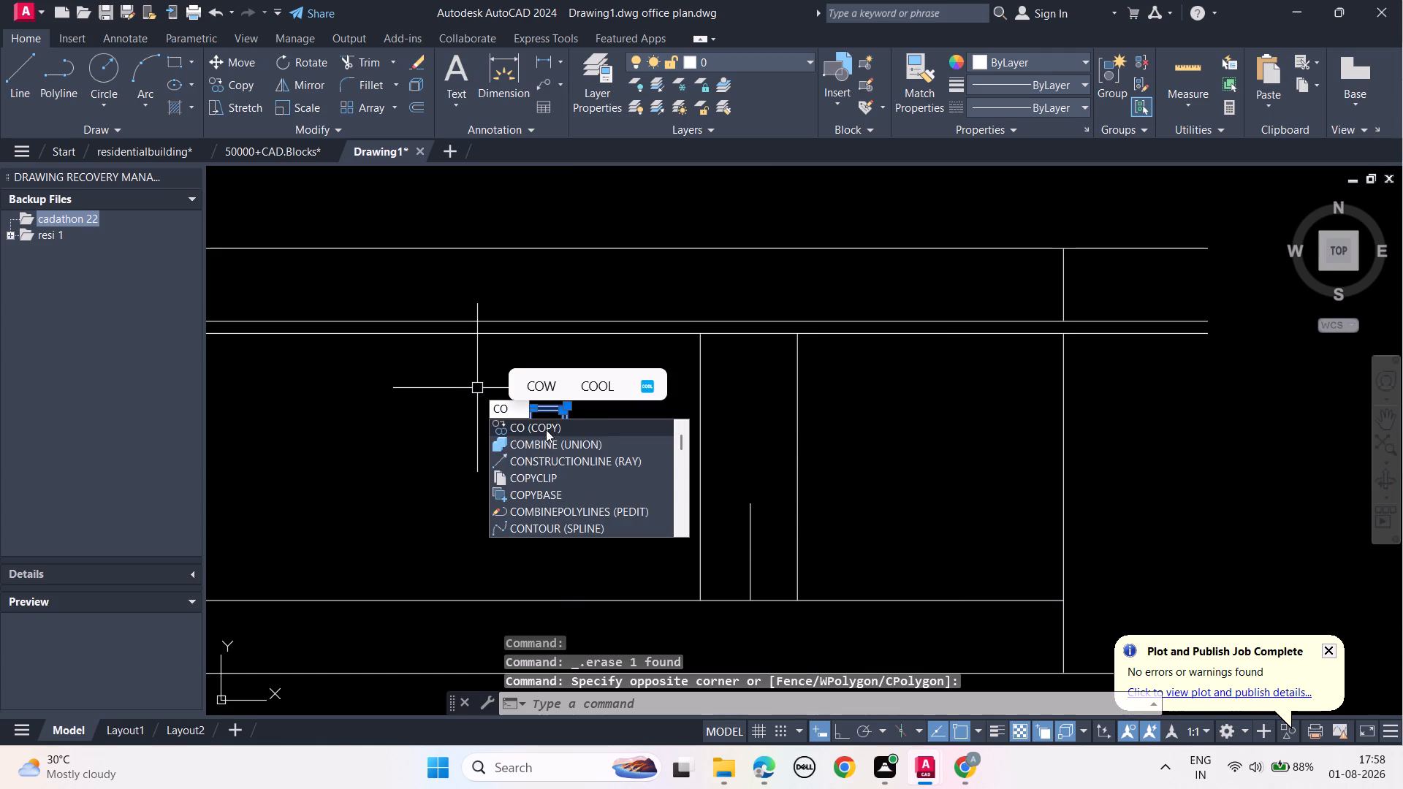
{"action": "left_click", "coordinate": [546, 429]}
{"action": "left_click", "coordinate": [533, 506]}
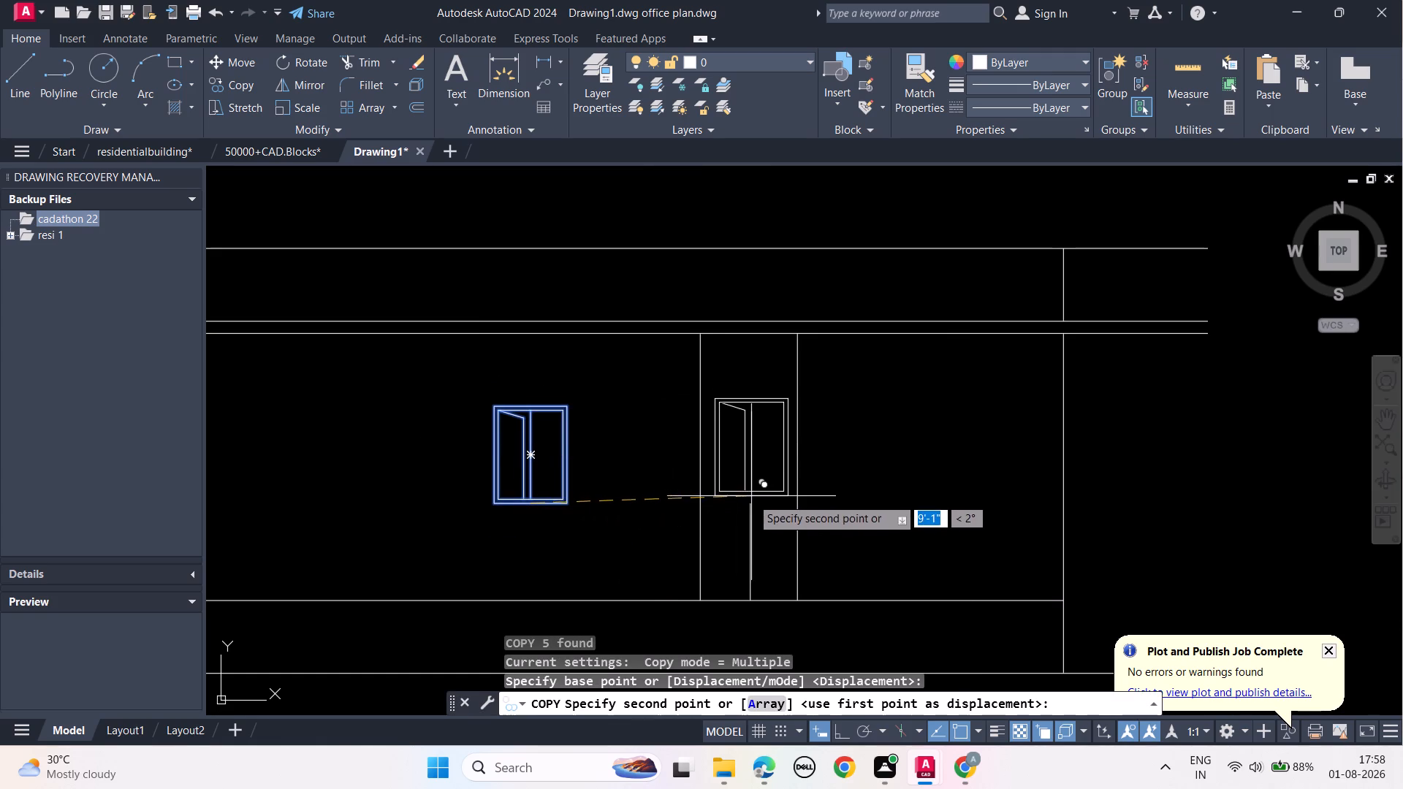
{"action": "left_click", "coordinate": [751, 502]}
{"action": "key", "text": "Escape"}
{"action": "key", "text": "Escape"}
{"action": "key", "text": "Escape"}
Delete the two long vertical guide lines beside the second window and the short vertical line below it.
{"action": "left_click", "coordinate": [701, 473]}
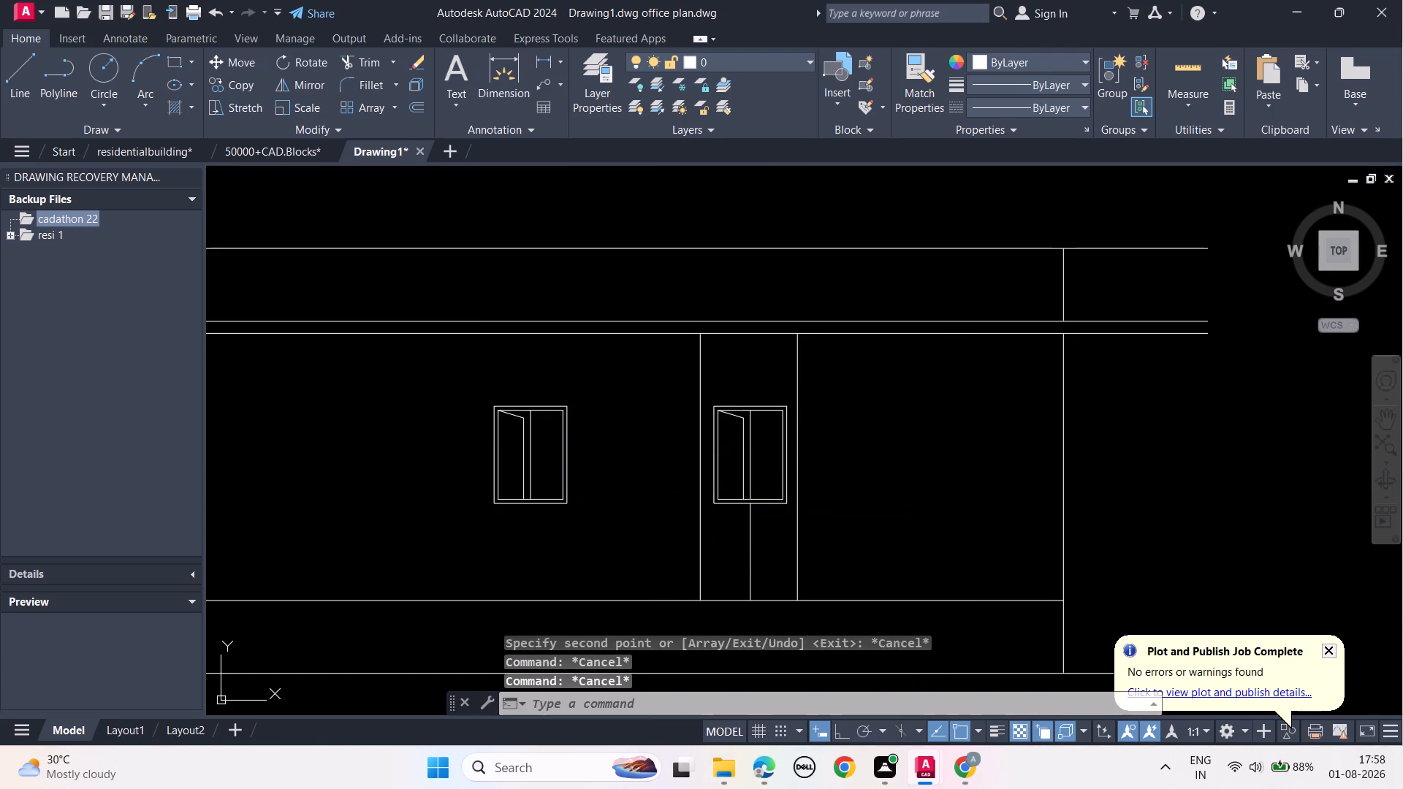
{"action": "key", "text": "Delete"}
{"action": "left_click", "coordinate": [797, 369]}
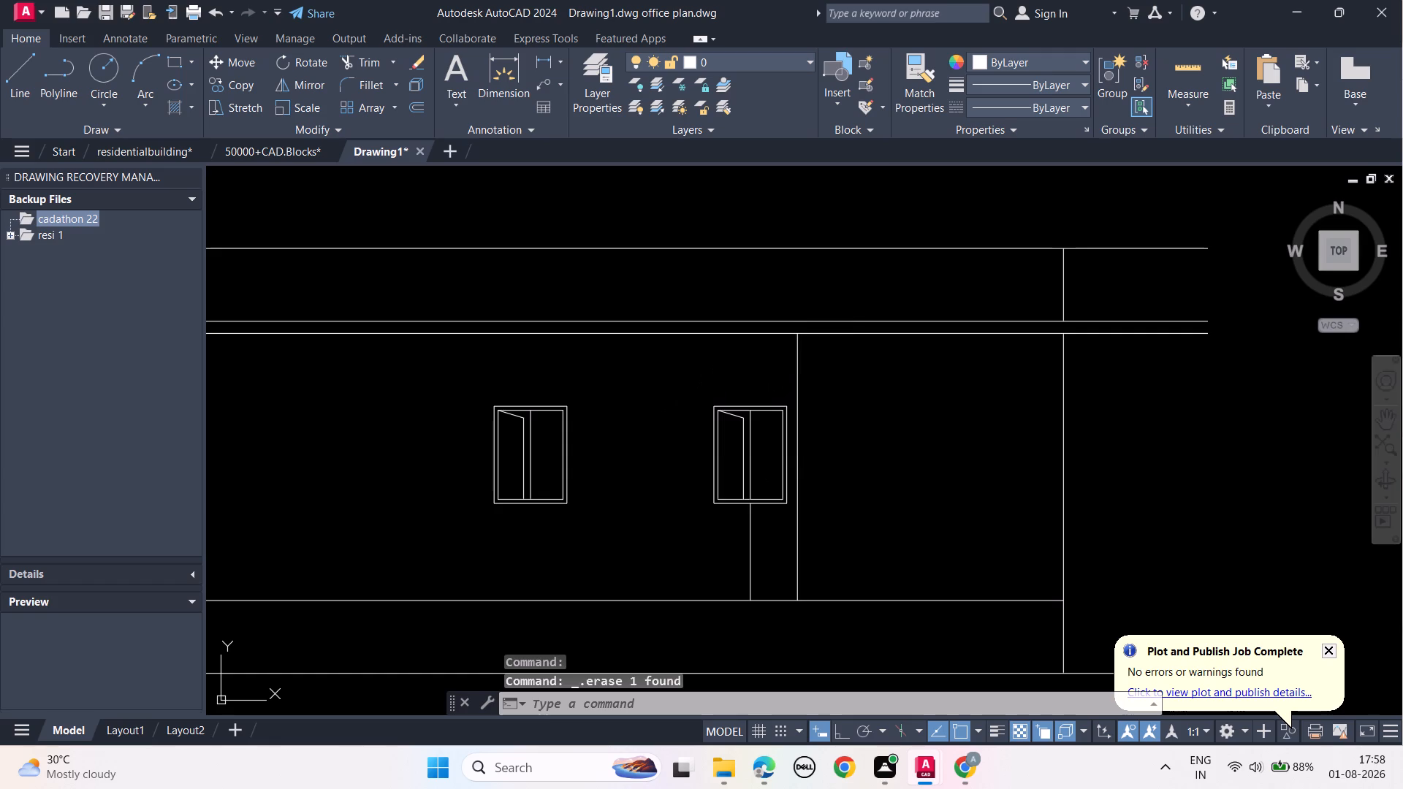
{"action": "key", "text": "Delete"}
{"action": "left_click", "coordinate": [749, 562]}
{"action": "key", "text": "Delete"}
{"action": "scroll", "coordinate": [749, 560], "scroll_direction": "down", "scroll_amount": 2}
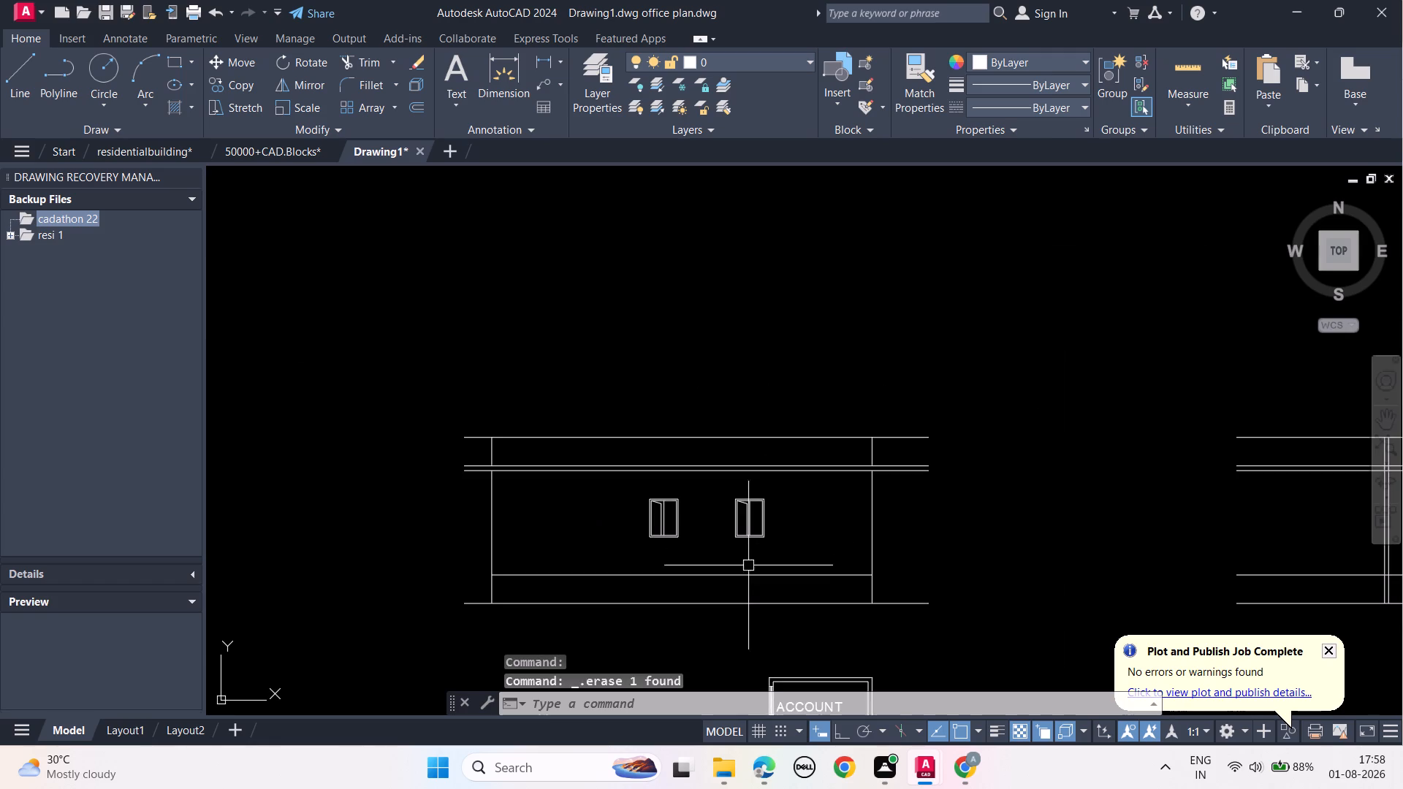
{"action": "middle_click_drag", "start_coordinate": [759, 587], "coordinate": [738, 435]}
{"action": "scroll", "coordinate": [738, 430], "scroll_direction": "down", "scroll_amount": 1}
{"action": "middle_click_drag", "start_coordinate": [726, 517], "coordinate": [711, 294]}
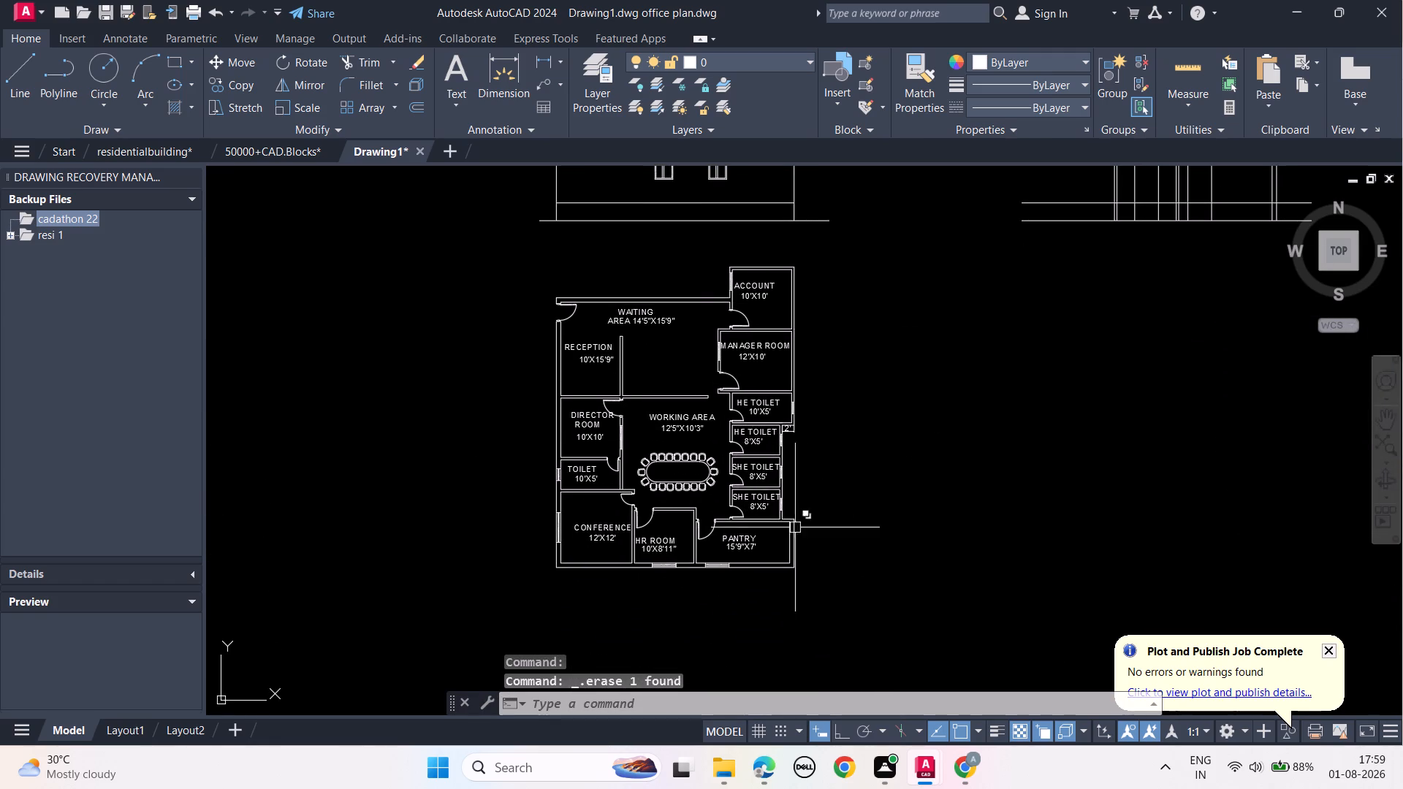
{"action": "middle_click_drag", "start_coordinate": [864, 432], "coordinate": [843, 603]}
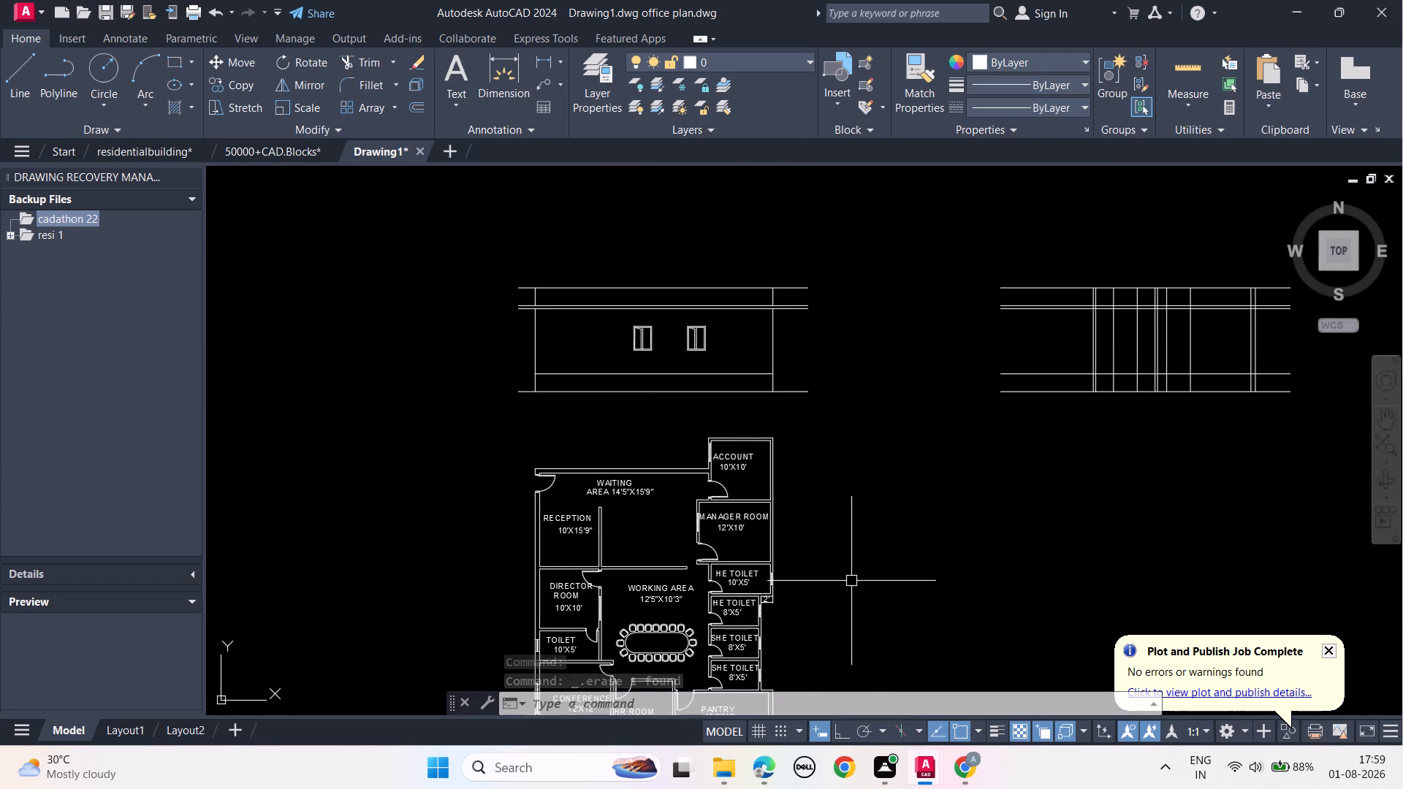
Stretch both ends of the roof band's left vertical line outward to the left ends of the horizontal roof lines.
{"action": "middle_click_drag", "start_coordinate": [852, 580], "coordinate": [819, 525]}
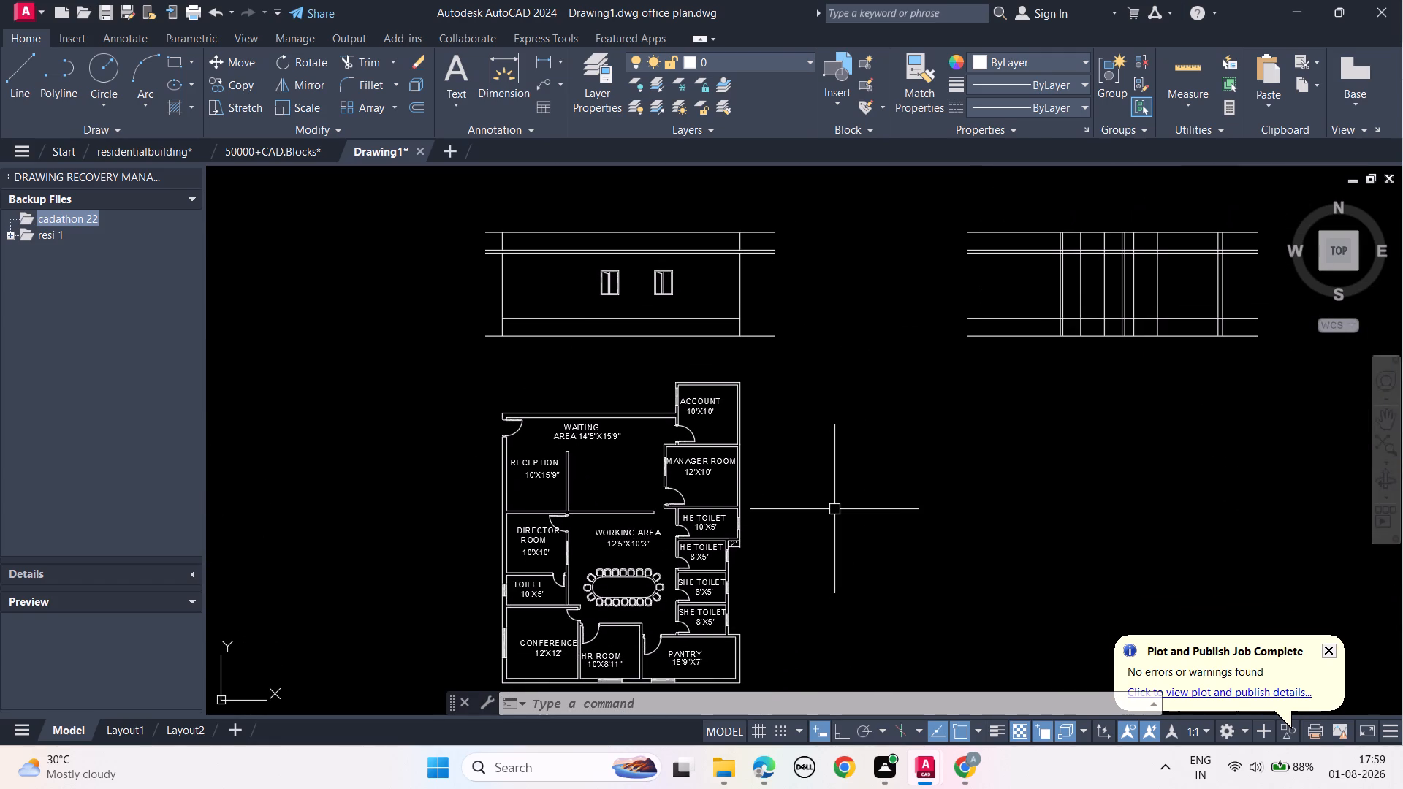
{"action": "scroll", "coordinate": [797, 384], "scroll_direction": "up", "scroll_amount": 1}
{"action": "middle_click_drag", "start_coordinate": [796, 376], "coordinate": [857, 519]}
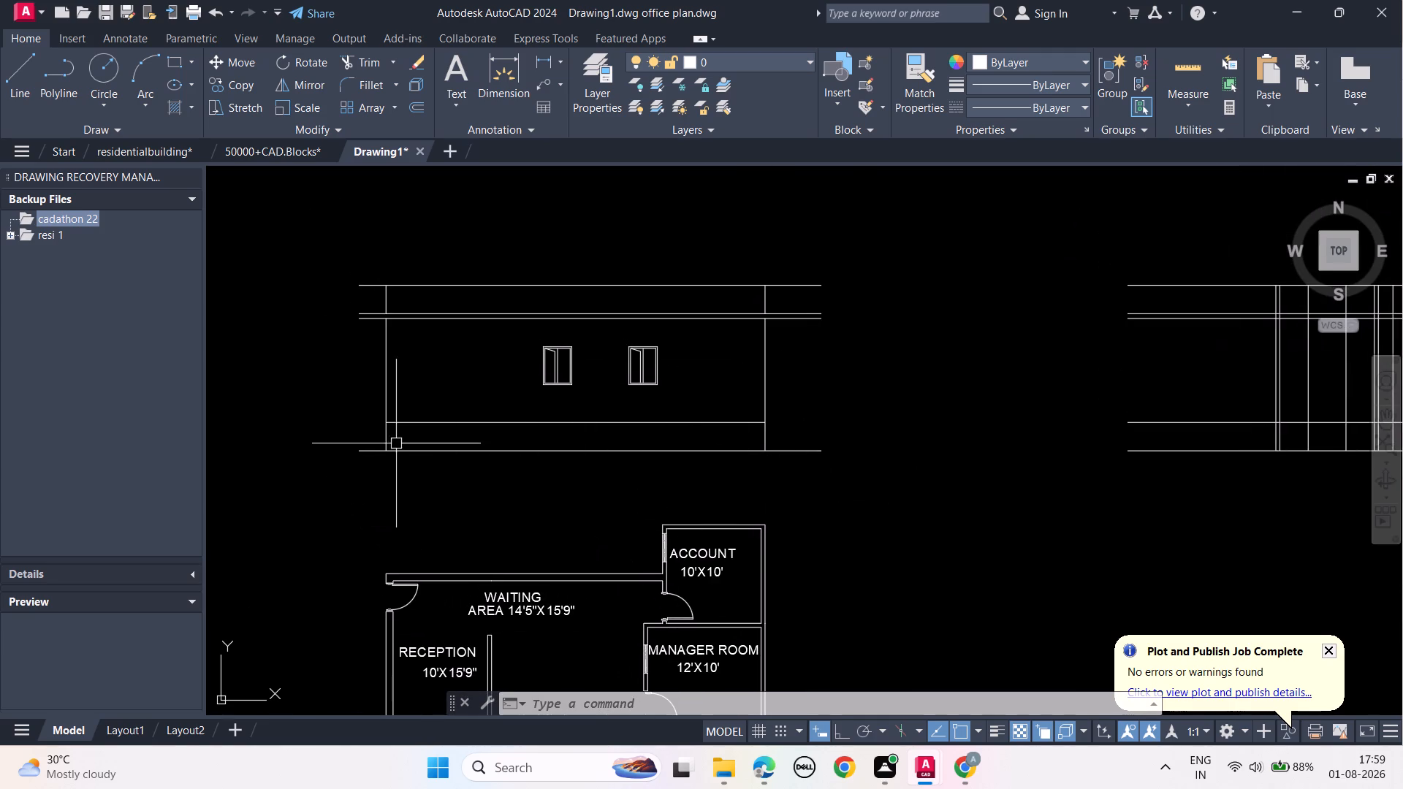
{"action": "middle_click_drag", "start_coordinate": [426, 454], "coordinate": [430, 438]}
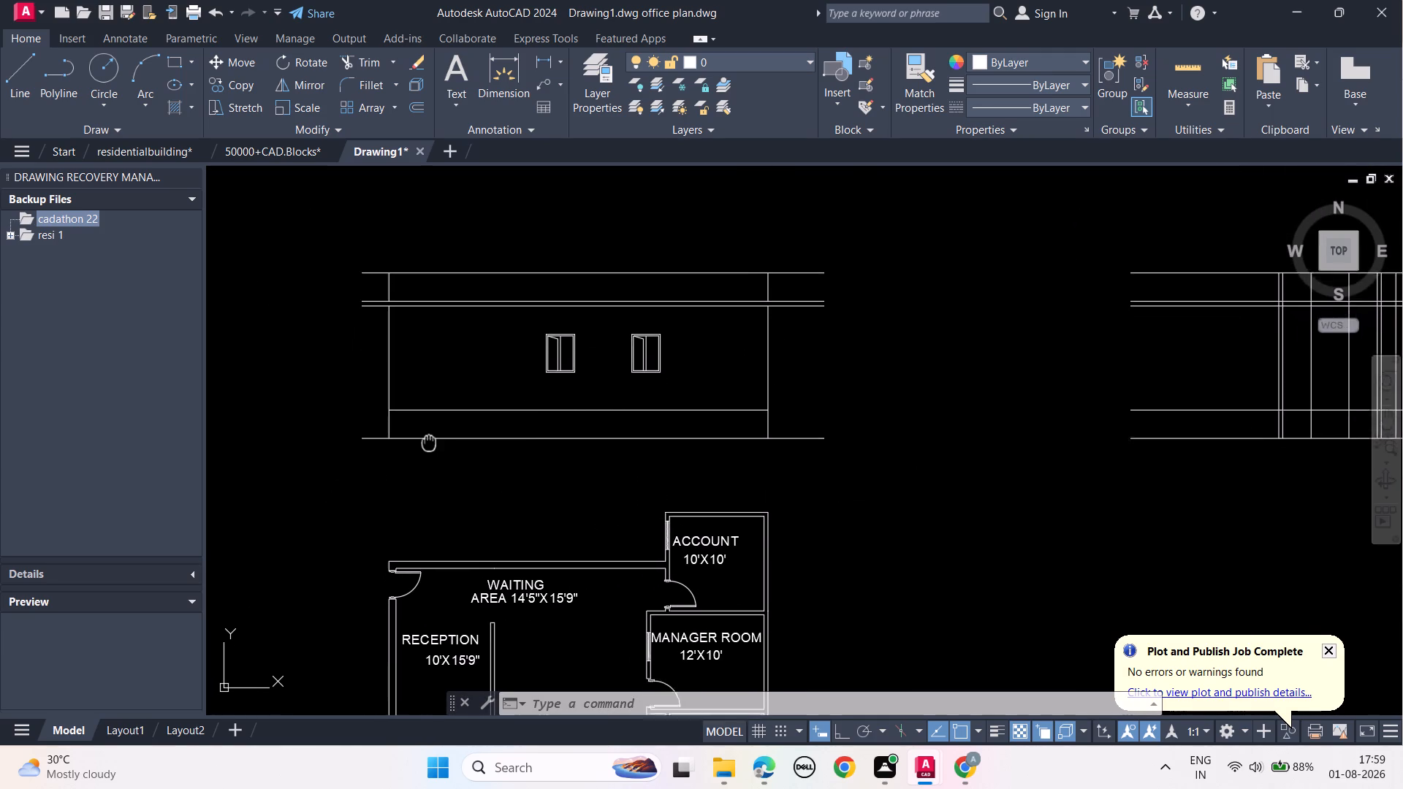
{"action": "middle_click_drag", "start_coordinate": [430, 438], "coordinate": [438, 410]}
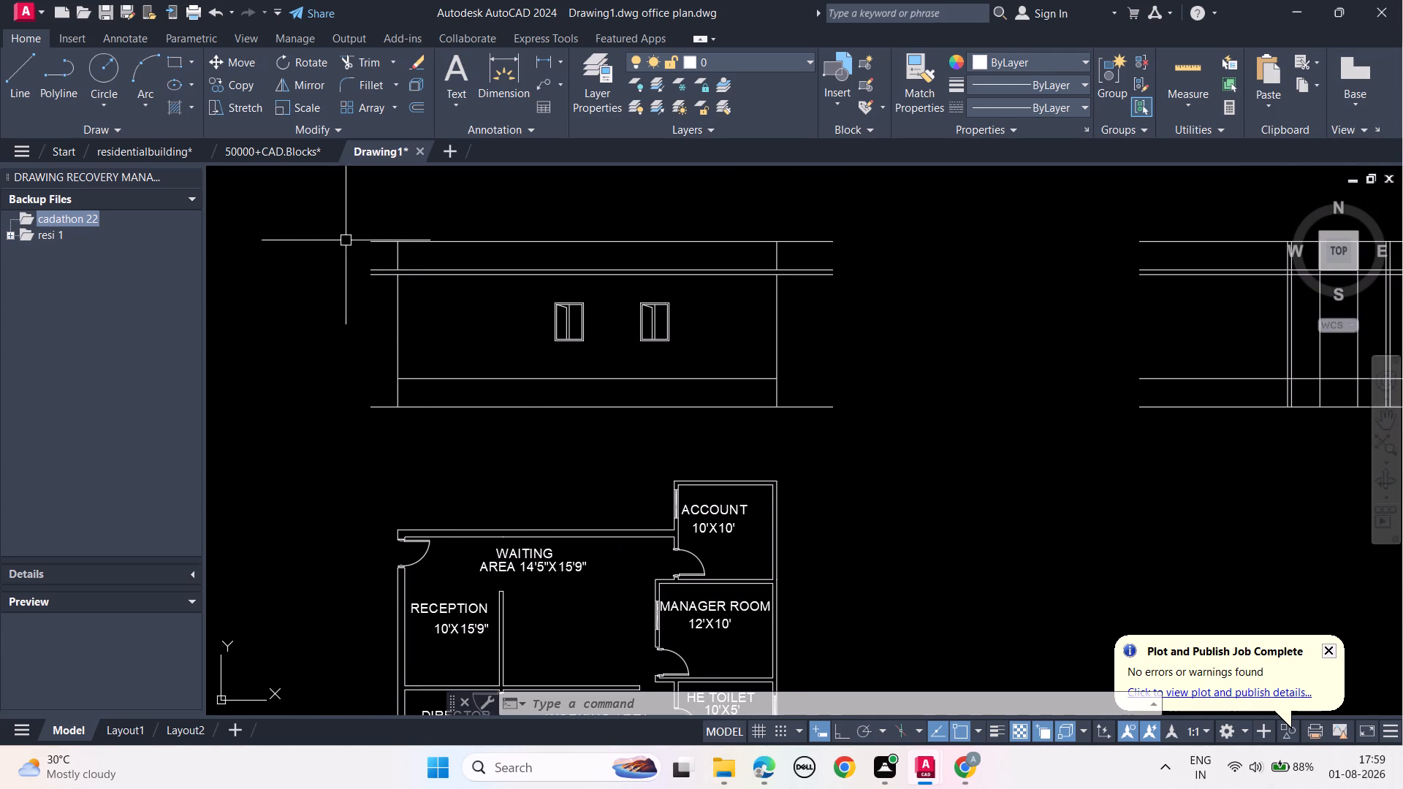
{"action": "scroll", "coordinate": [341, 235], "scroll_direction": "up", "scroll_amount": 2}
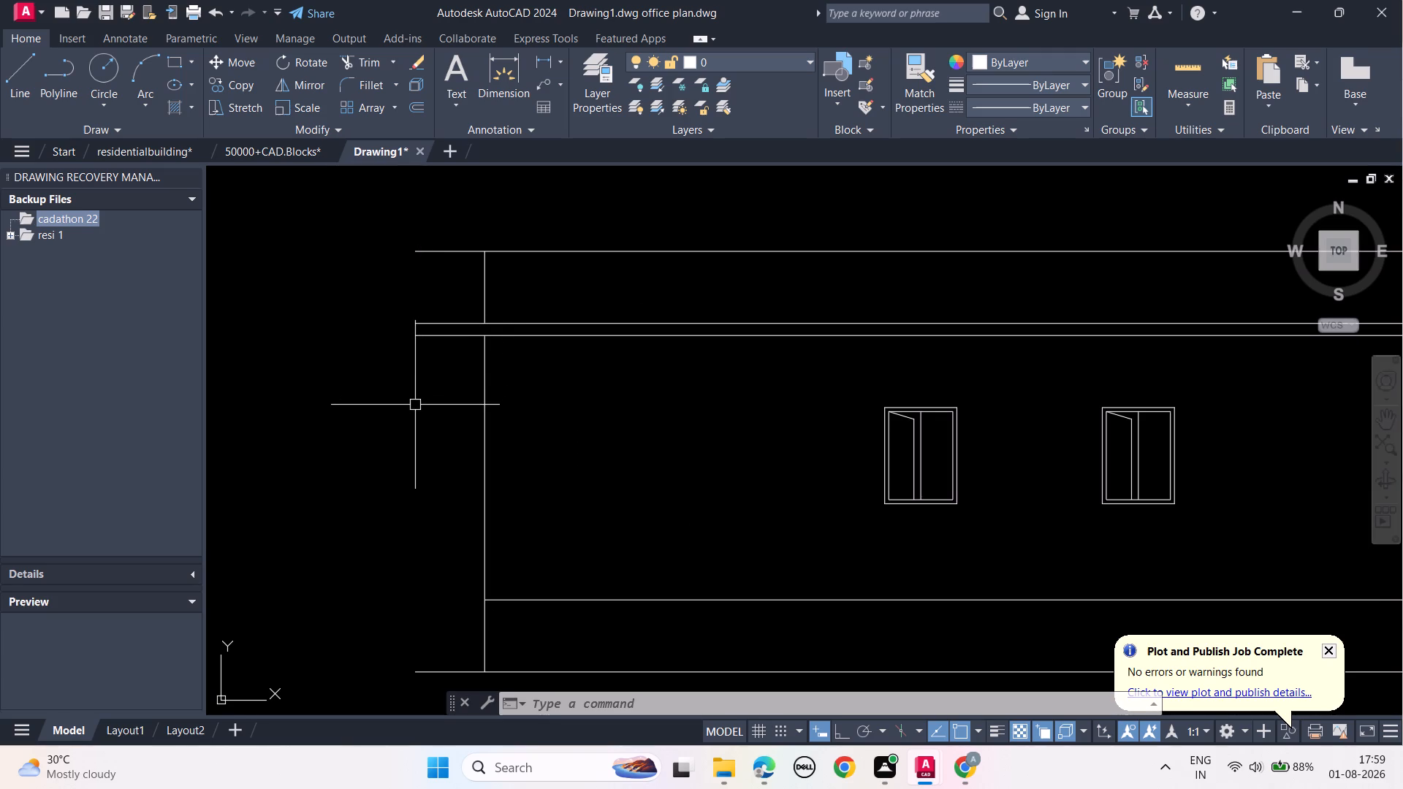
{"action": "left_click", "coordinate": [486, 276]}
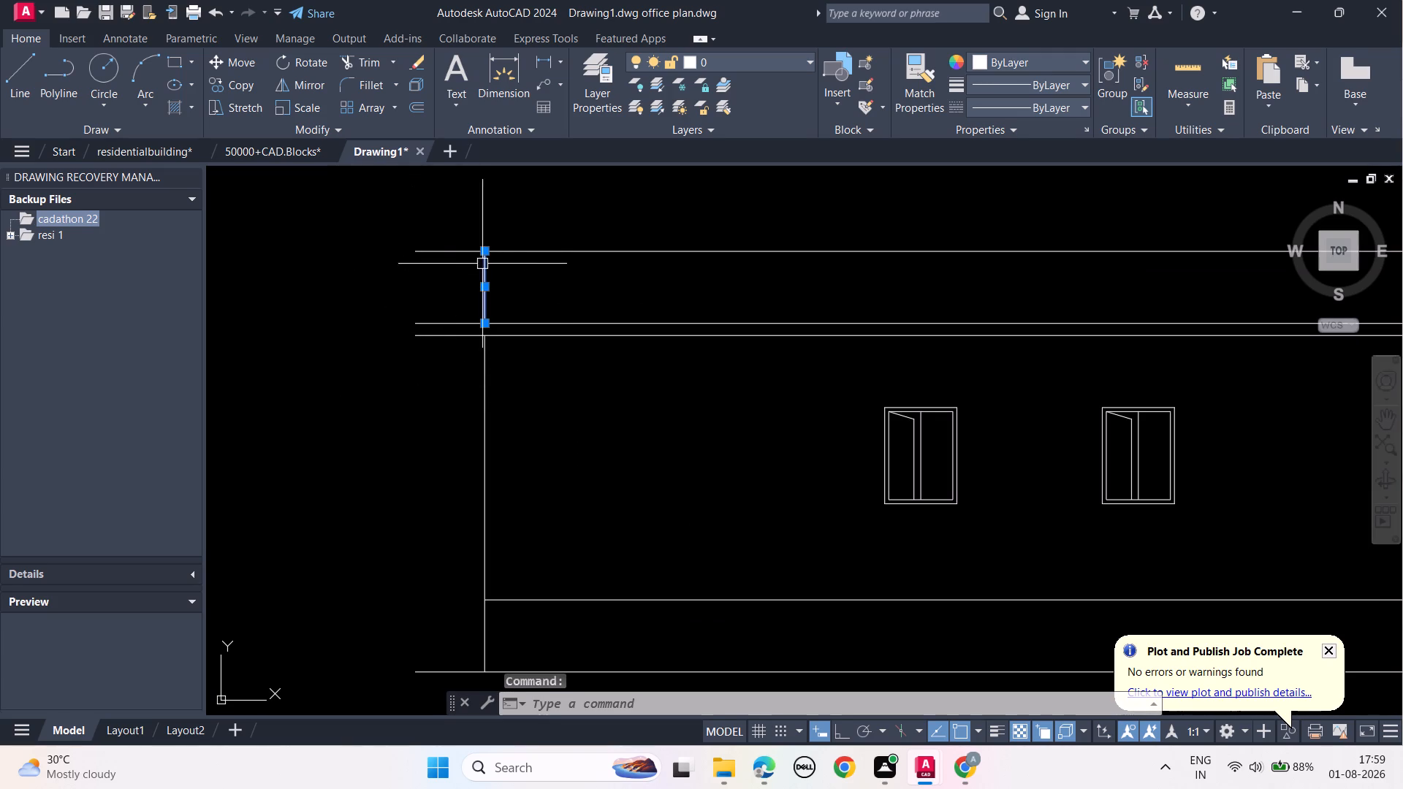
{"action": "left_click", "coordinate": [487, 323]}
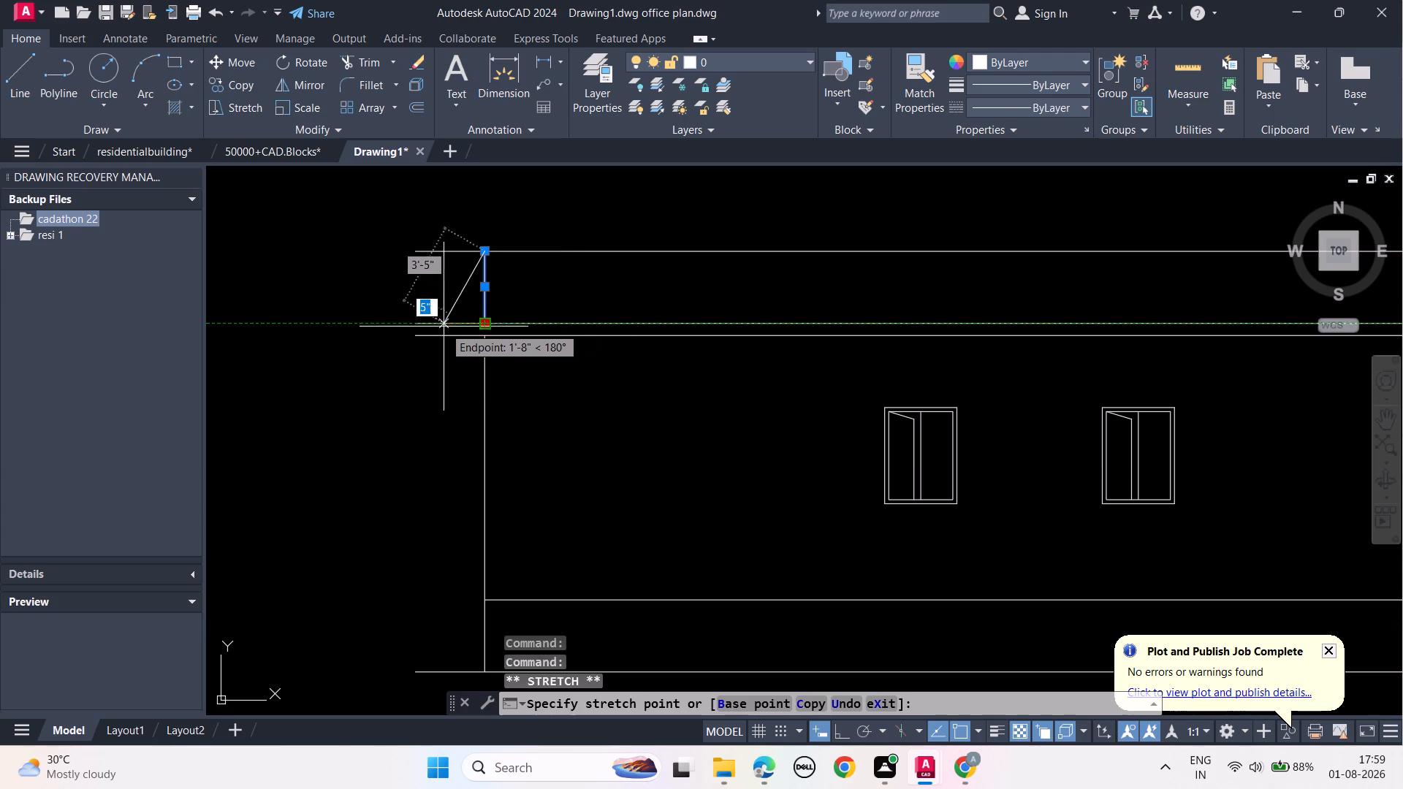
{"action": "left_click", "coordinate": [422, 325]}
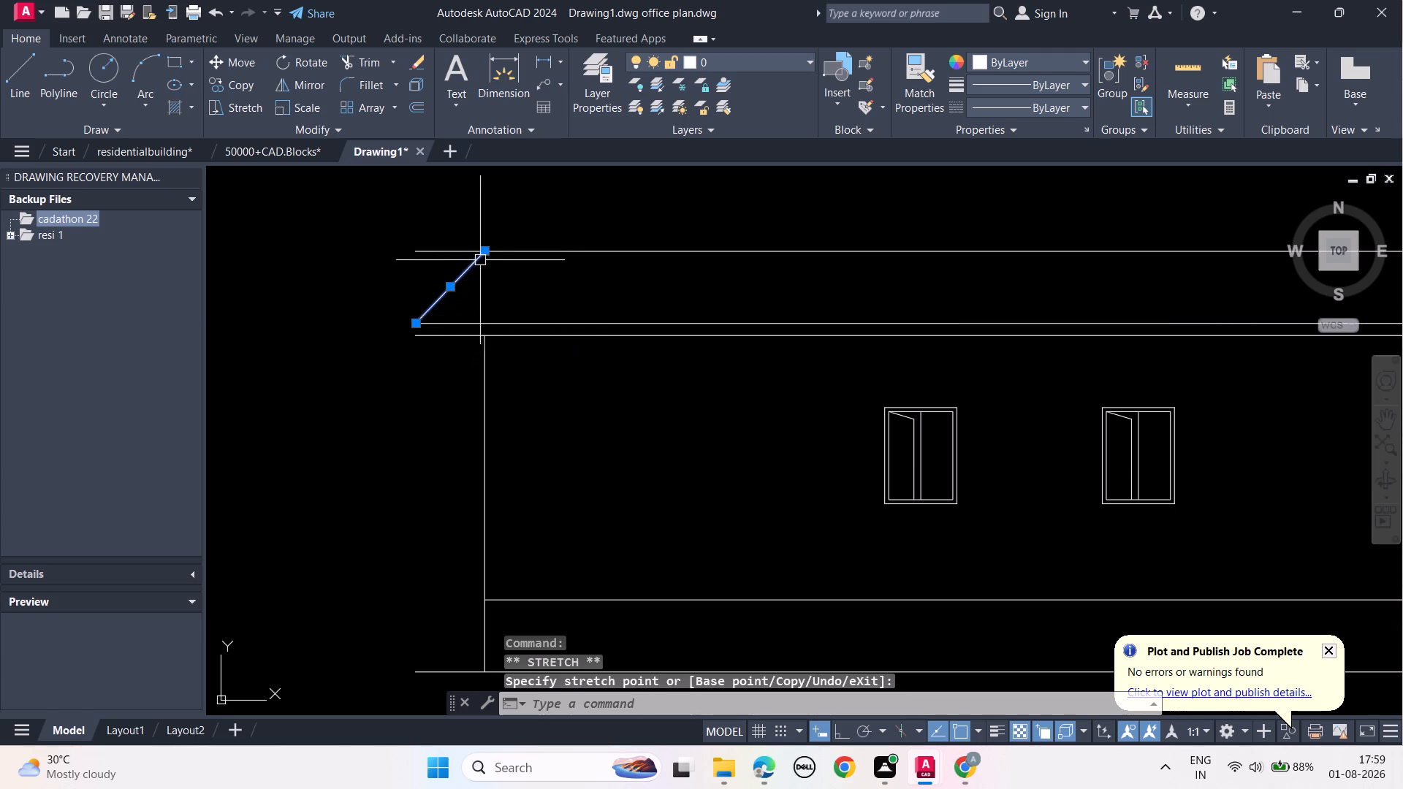
{"action": "left_click", "coordinate": [481, 252]}
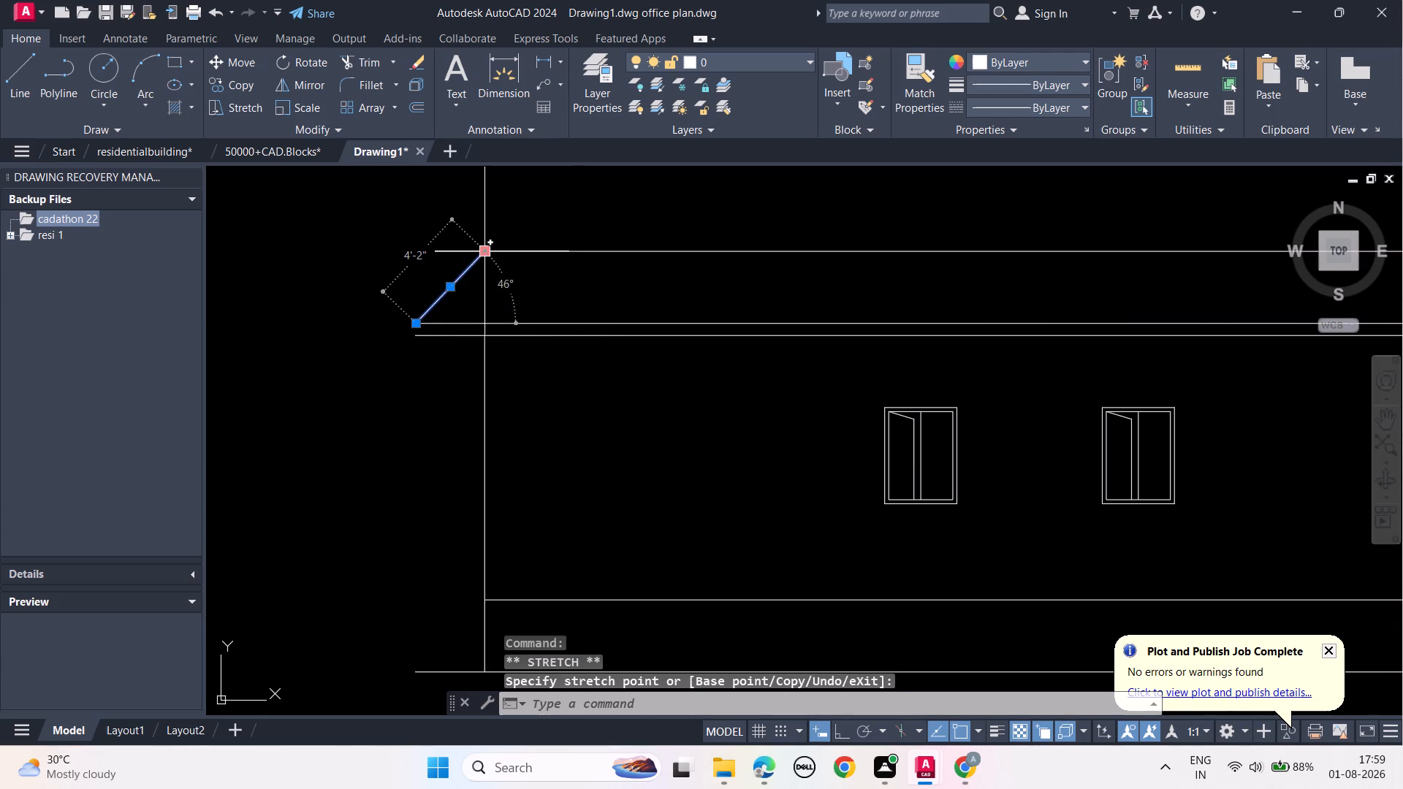
{"action": "left_click", "coordinate": [420, 249]}
{"action": "scroll", "coordinate": [495, 291], "scroll_direction": "down", "scroll_amount": 1}
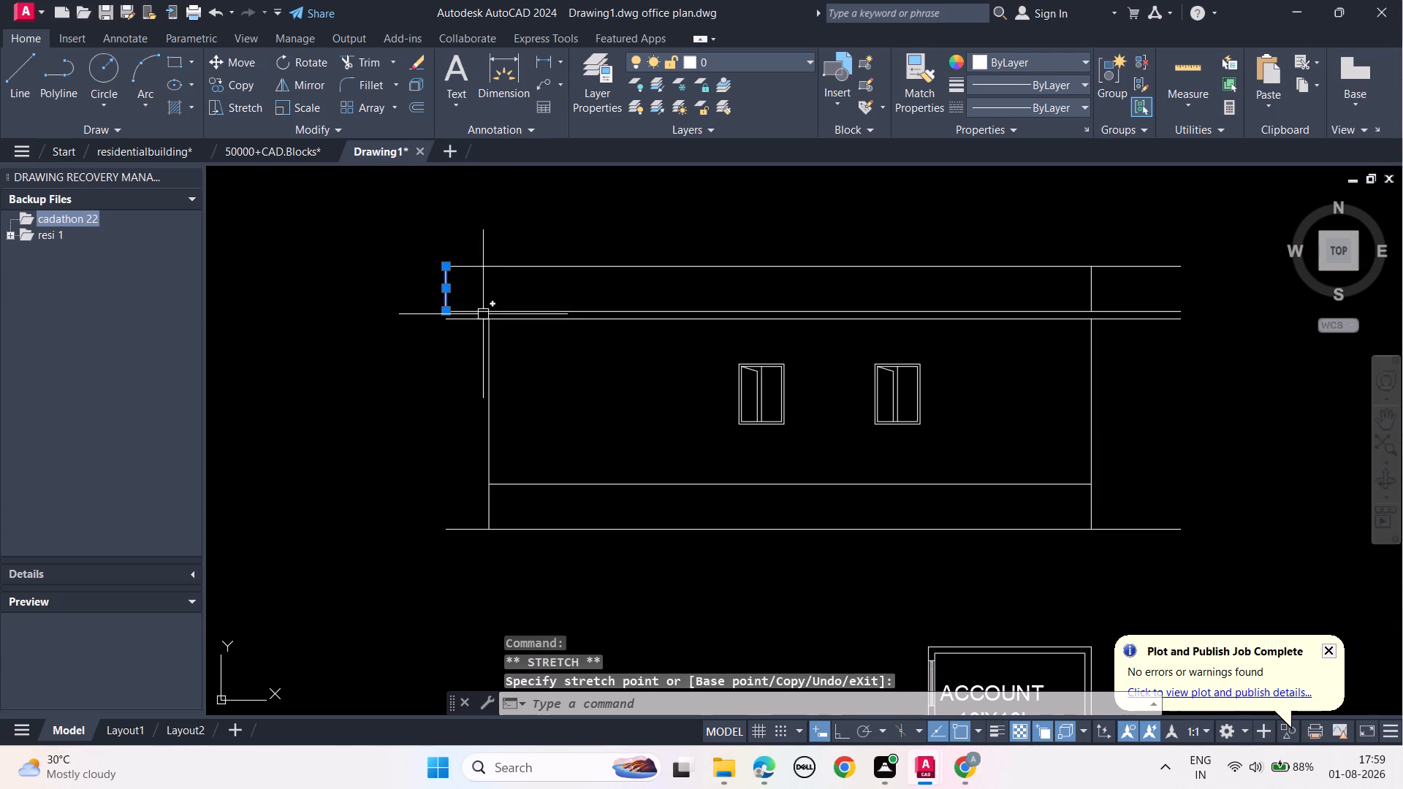
{"action": "key", "text": "Escape"}
Stretch the bottom end of the roof band's left vertical down to the left end of the lowest roof line.
{"action": "scroll", "coordinate": [444, 305], "scroll_direction": "up", "scroll_amount": 2}
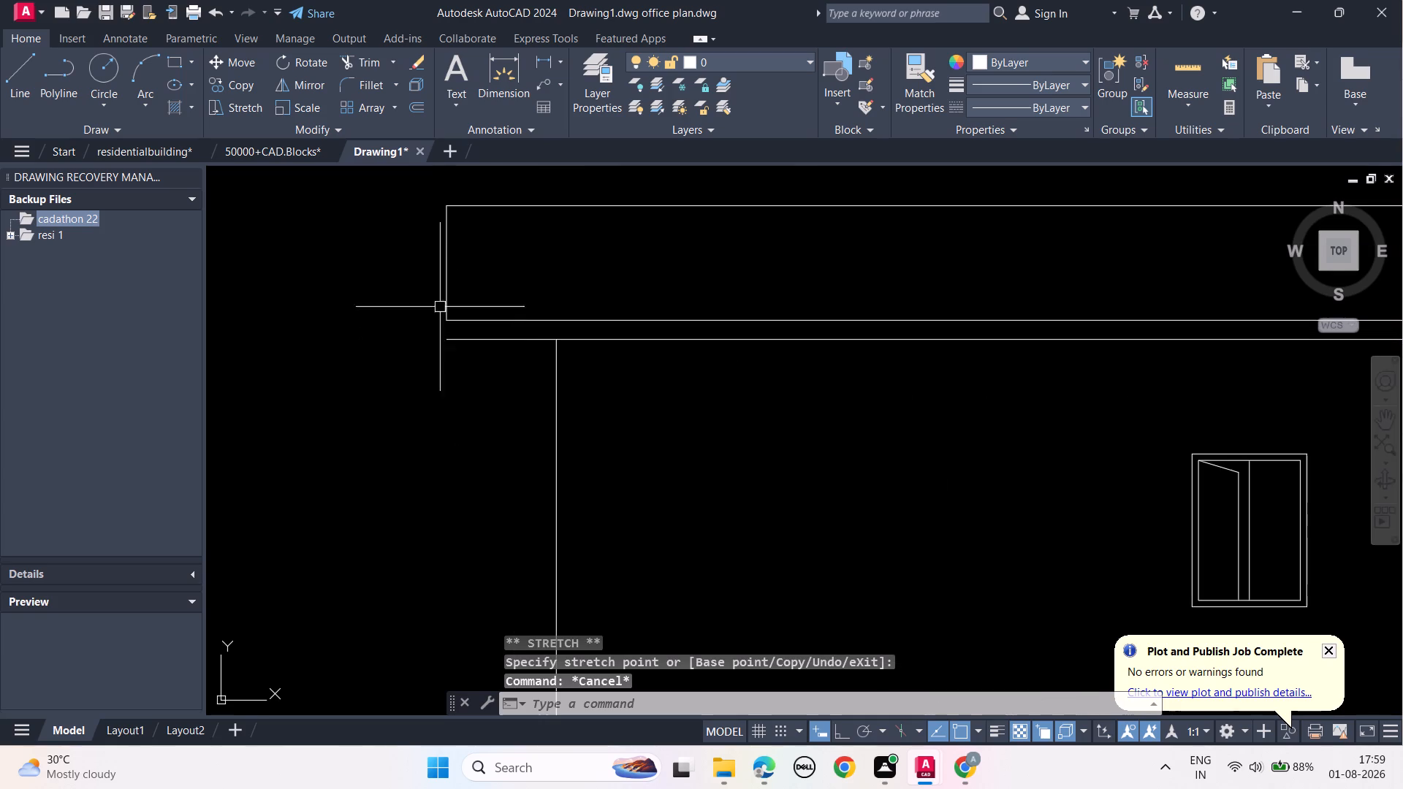
{"action": "left_click", "coordinate": [448, 293]}
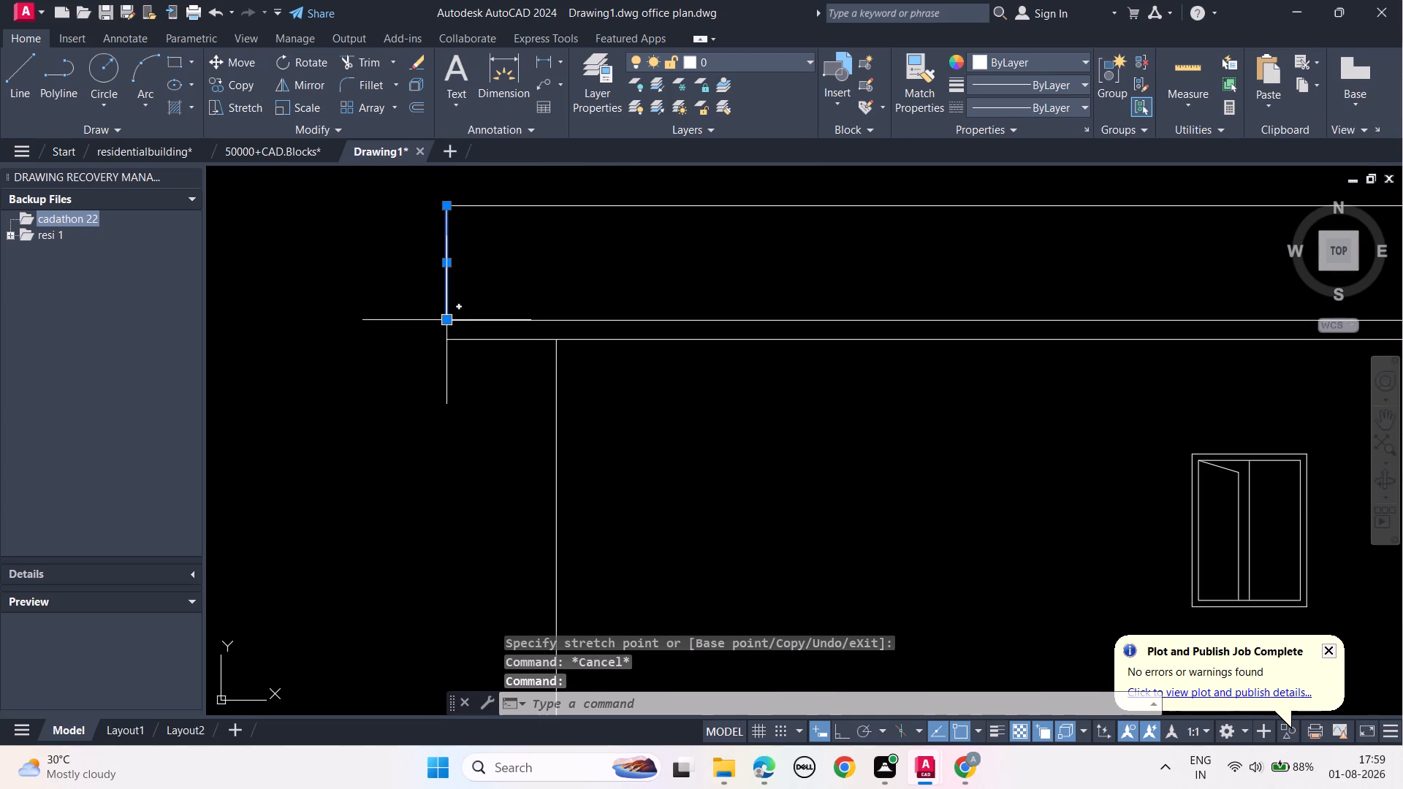
{"action": "left_click", "coordinate": [446, 319]}
{"action": "left_click", "coordinate": [448, 338]}
{"action": "key", "text": "Escape"}
{"action": "scroll", "coordinate": [427, 428], "scroll_direction": "down", "scroll_amount": 1}
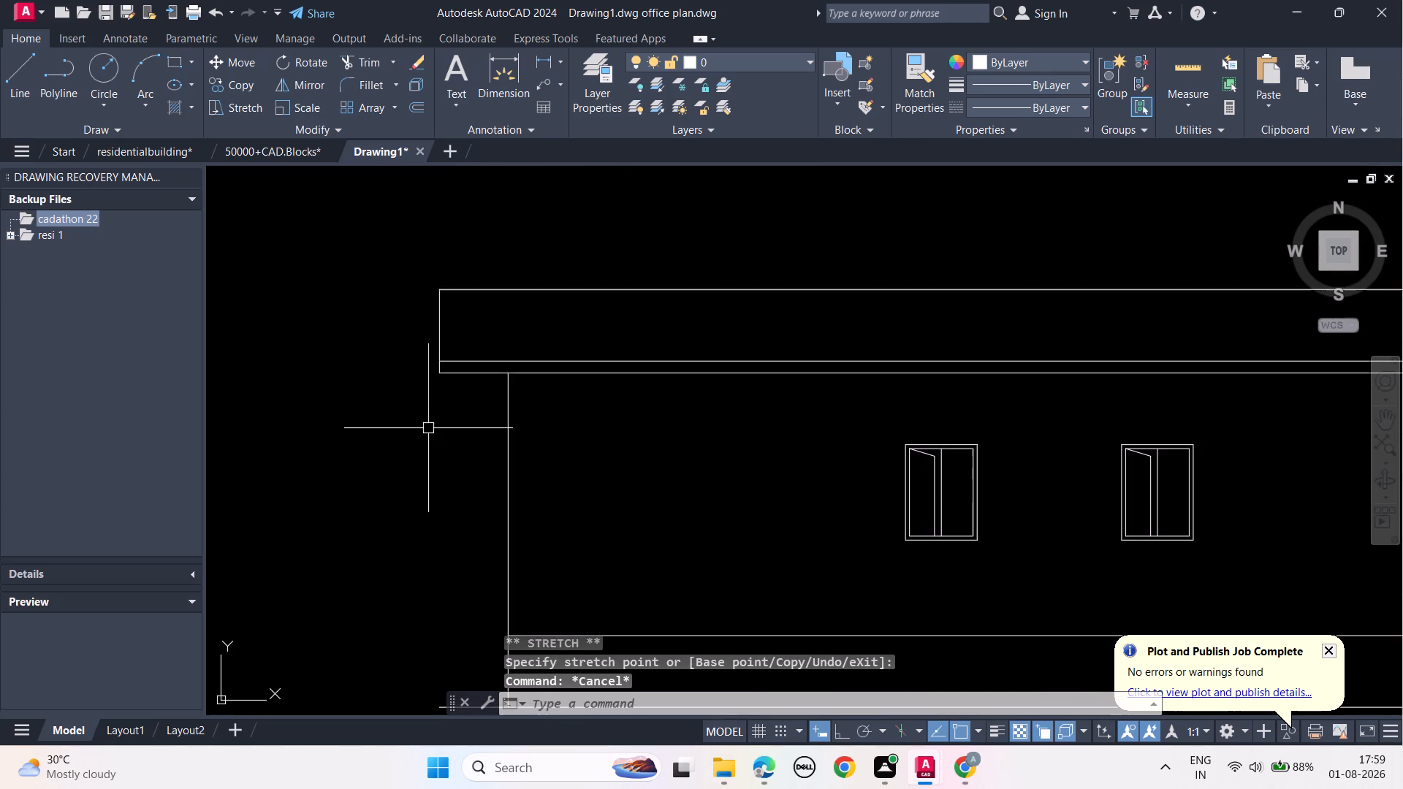
Move the roof band's right vertical line outward beyond the right wall, keeping it level between the horizontal roof lines.
{"action": "middle_click_drag", "start_coordinate": [430, 428], "coordinate": [254, 433]}
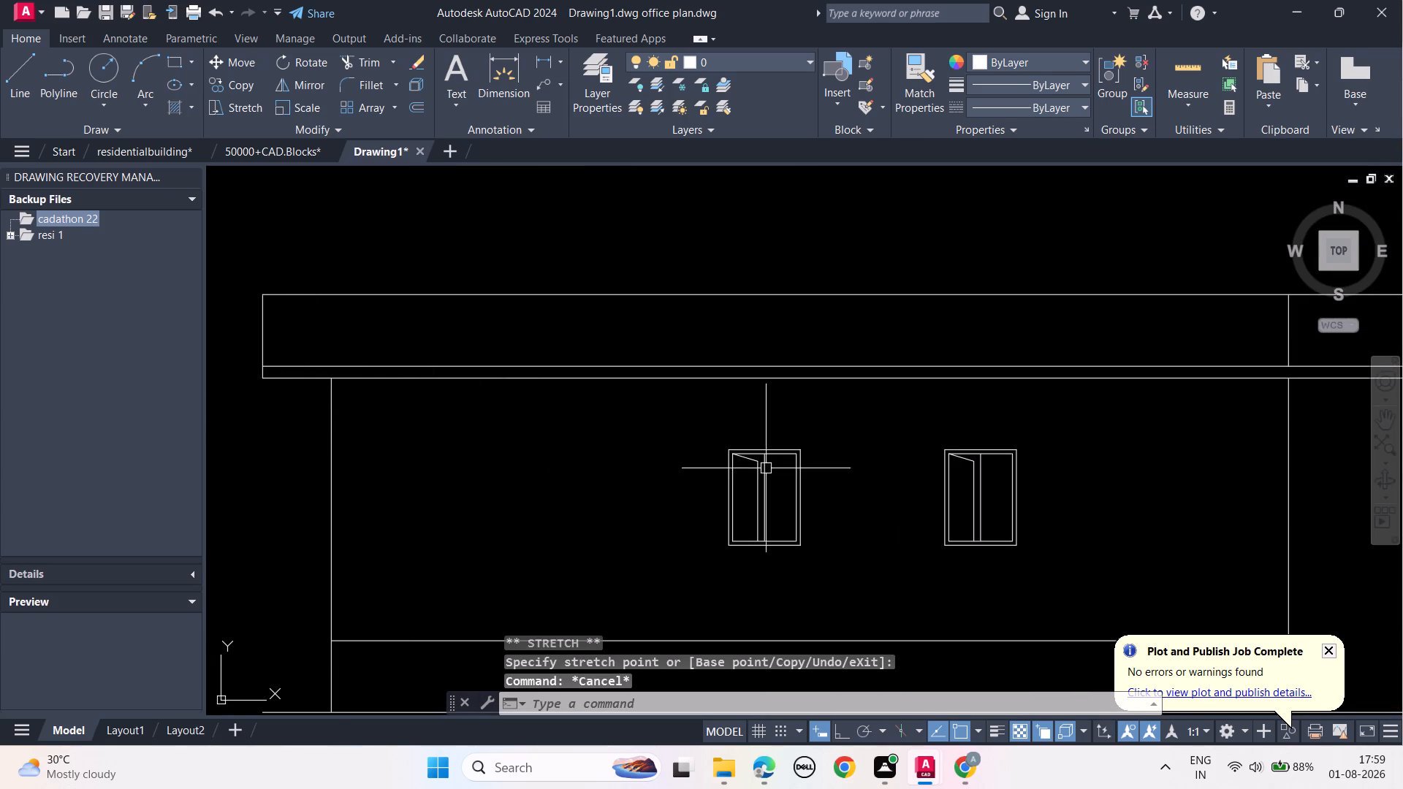
{"action": "scroll", "coordinate": [767, 468], "scroll_direction": "down", "scroll_amount": 1}
{"action": "middle_click_drag", "start_coordinate": [1009, 471], "coordinate": [704, 477]}
{"action": "middle_click_drag", "start_coordinate": [860, 457], "coordinate": [1017, 411]}
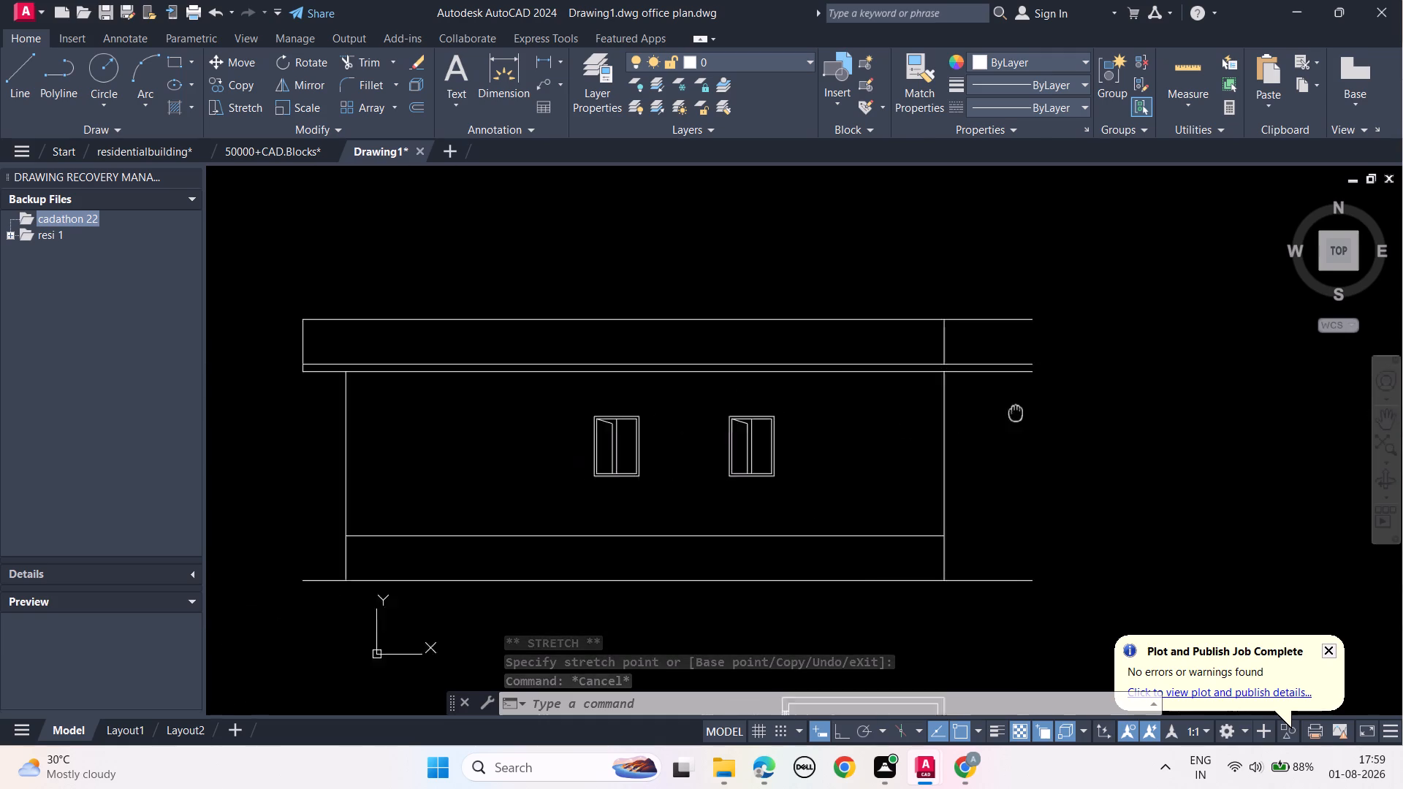
{"action": "middle_click_drag", "start_coordinate": [1017, 411], "coordinate": [1024, 438]}
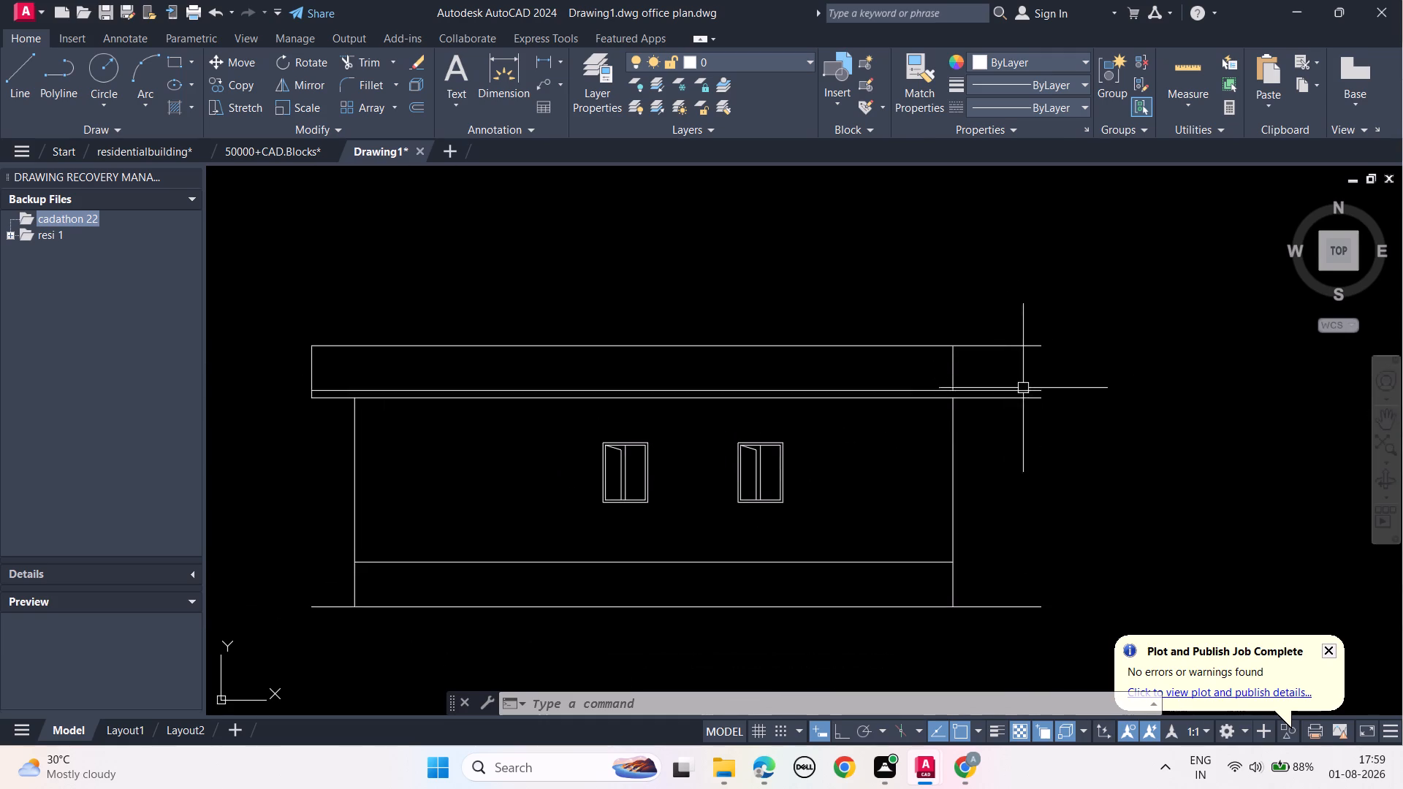
{"action": "scroll", "coordinate": [1006, 365], "scroll_direction": "up", "scroll_amount": 1}
{"action": "scroll", "coordinate": [1030, 365], "scroll_direction": "down", "scroll_amount": 1}
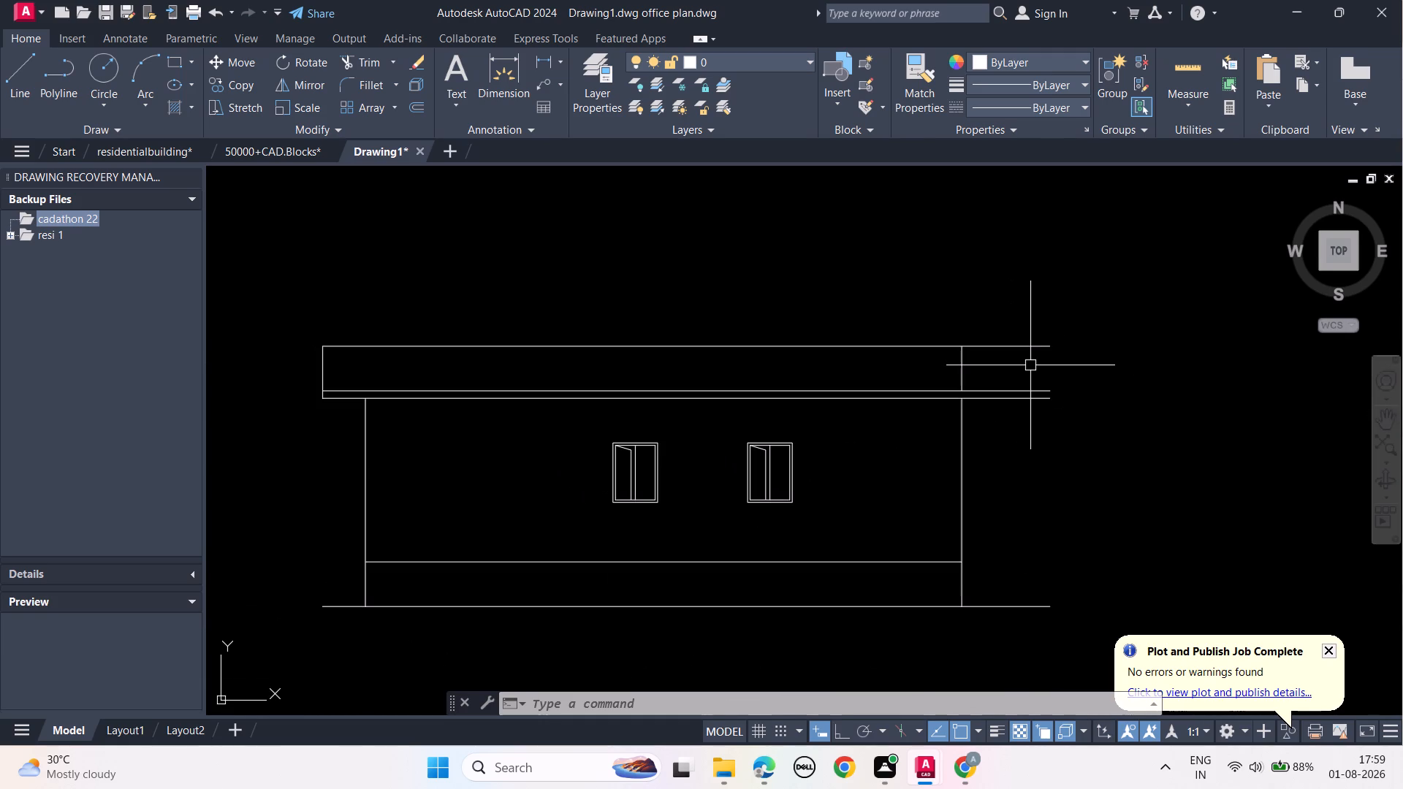
{"action": "scroll", "coordinate": [412, 446], "scroll_direction": "up", "scroll_amount": 1}
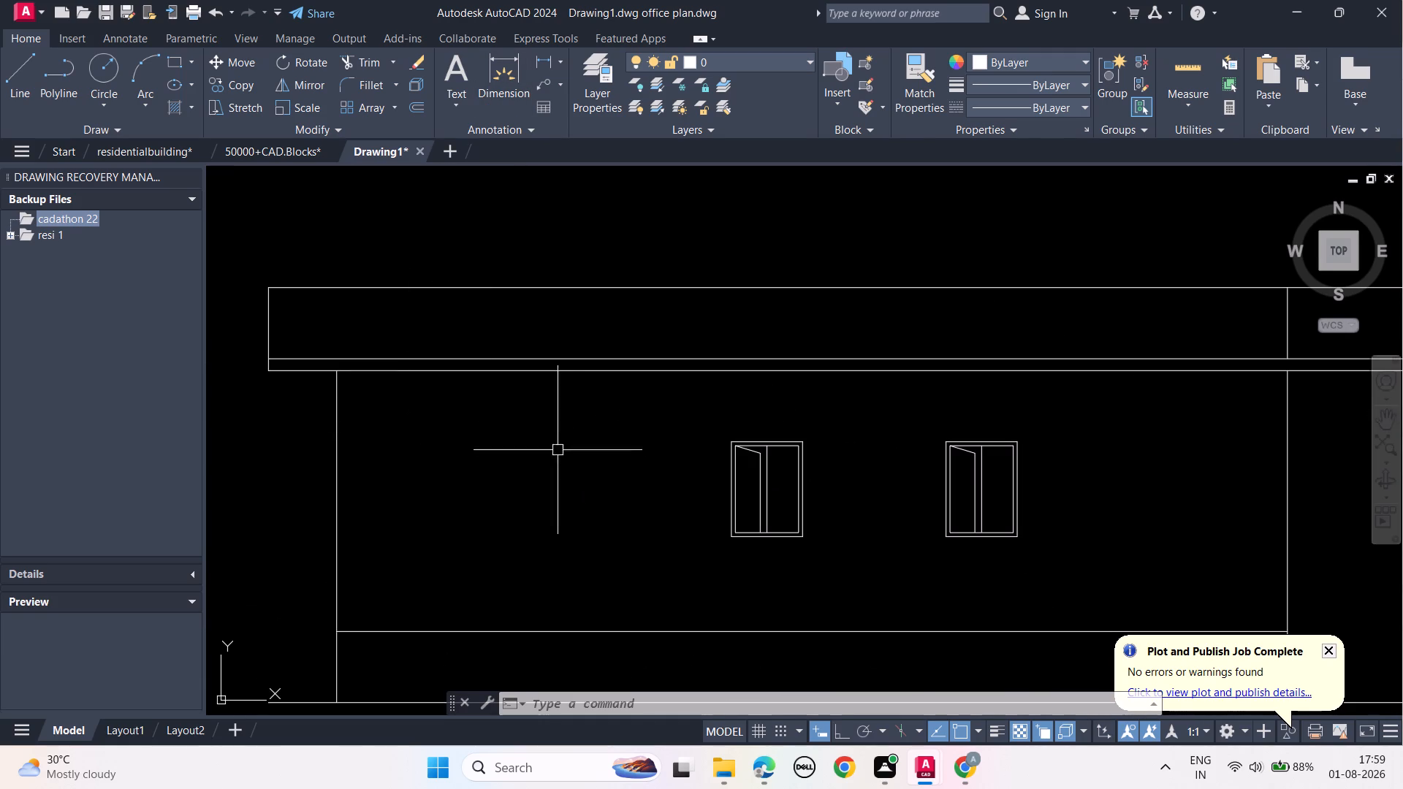
{"action": "scroll", "coordinate": [544, 442], "scroll_direction": "down", "scroll_amount": 1}
{"action": "middle_click_drag", "start_coordinate": [1012, 442], "coordinate": [843, 481]}
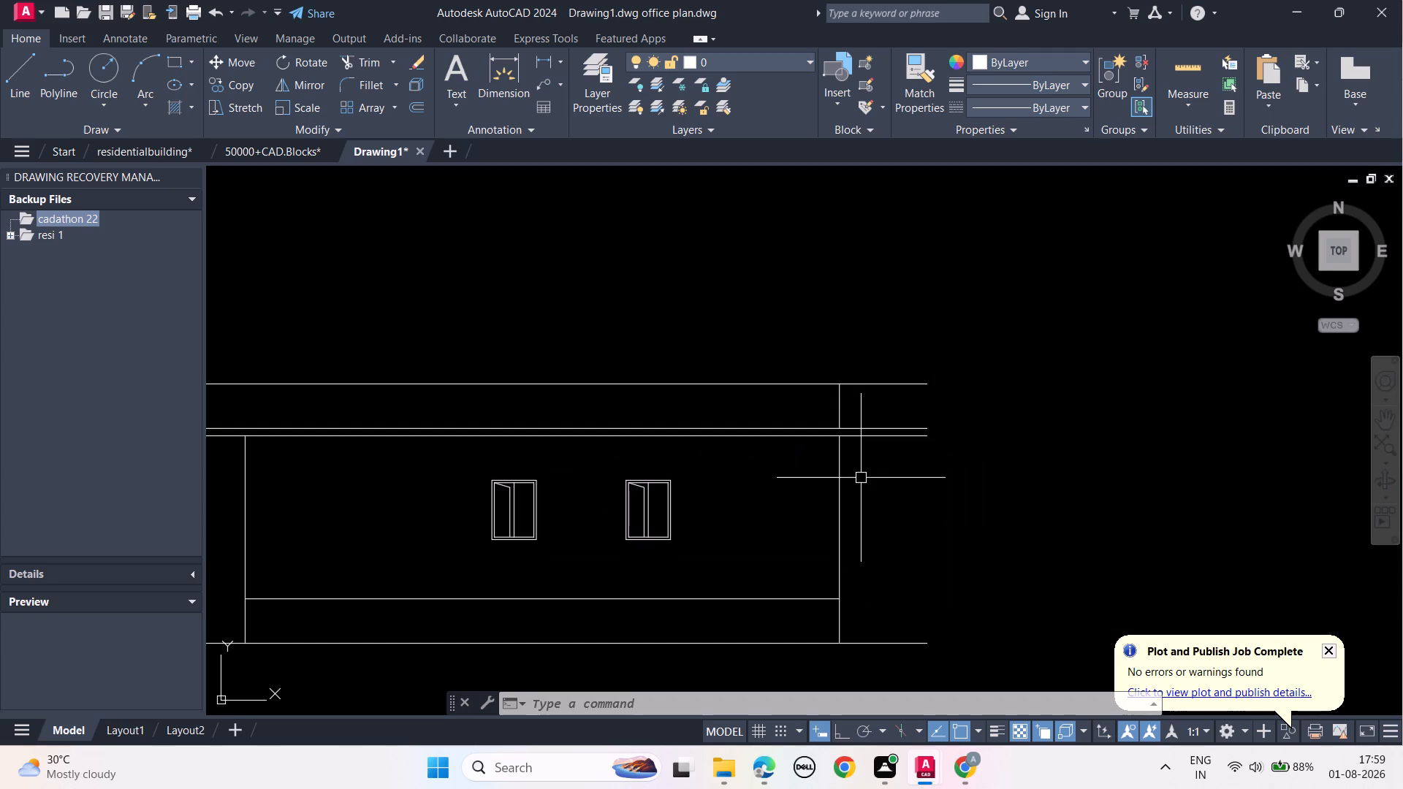
{"action": "left_click", "coordinate": [838, 412]}
{"action": "left_click", "coordinate": [840, 409]}
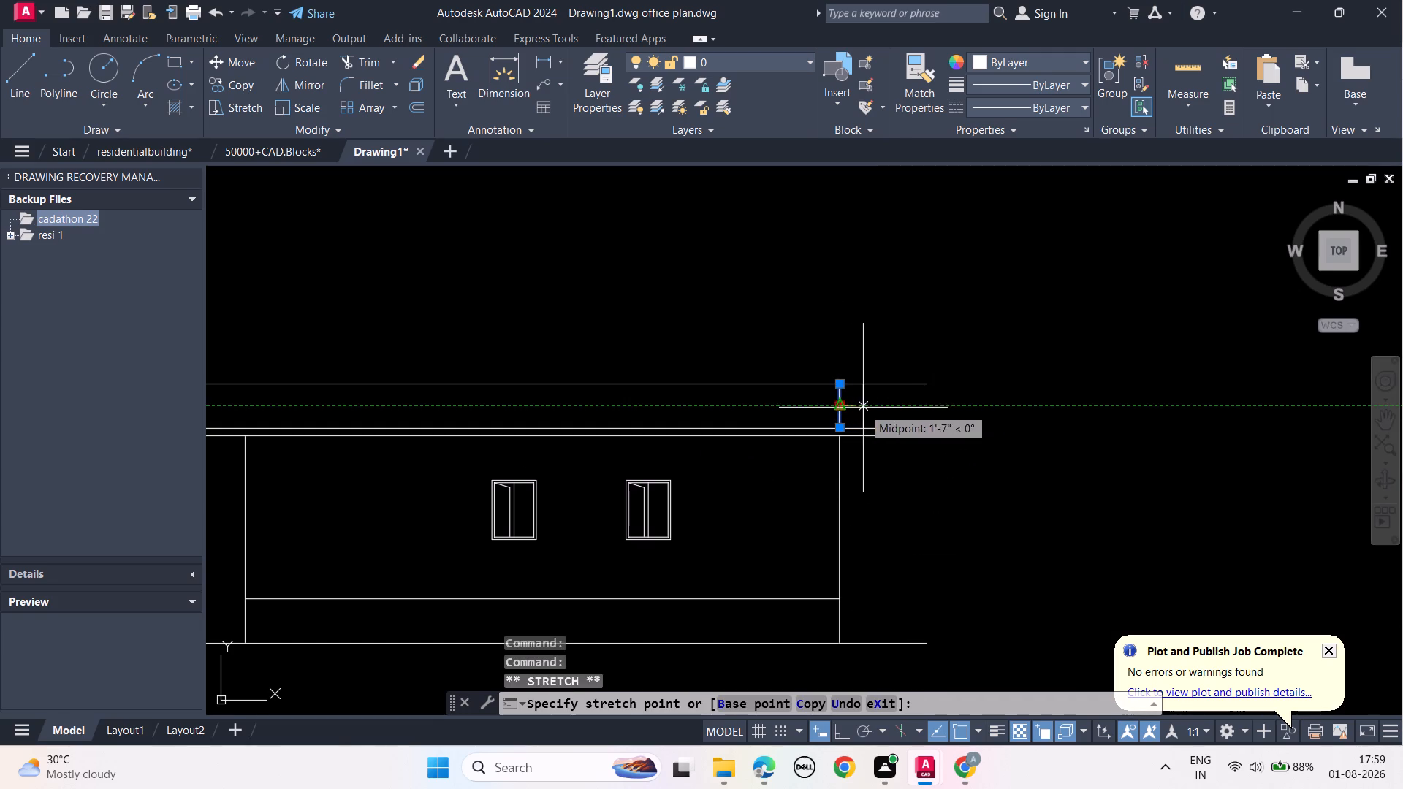
{"action": "left_click", "coordinate": [886, 408]}
Trim the top and middle roof lines where they extend beyond the relocated right vertical line.
{"action": "middle_click_drag", "start_coordinate": [948, 479], "coordinate": [952, 479]}
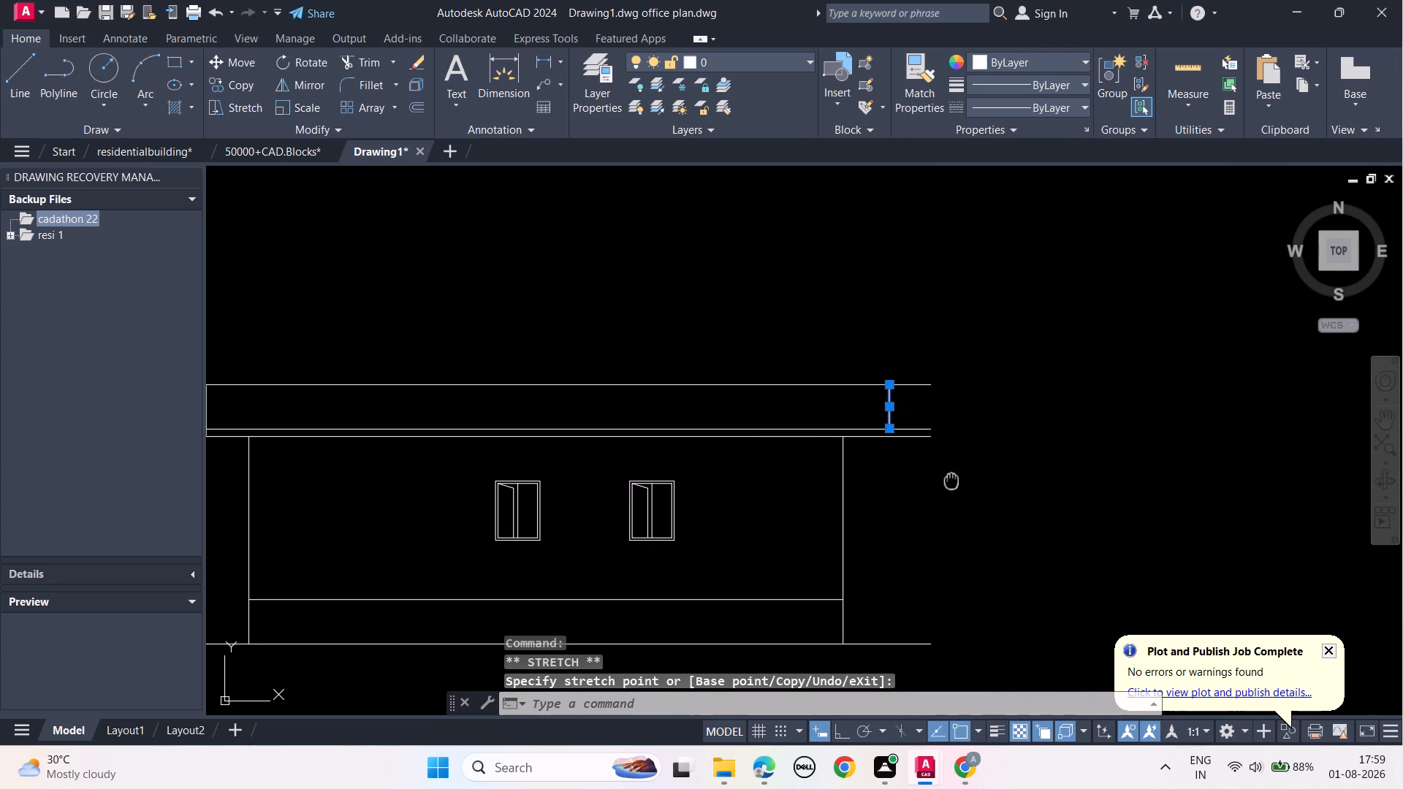
{"action": "middle_click_drag", "start_coordinate": [952, 479], "coordinate": [1098, 457]}
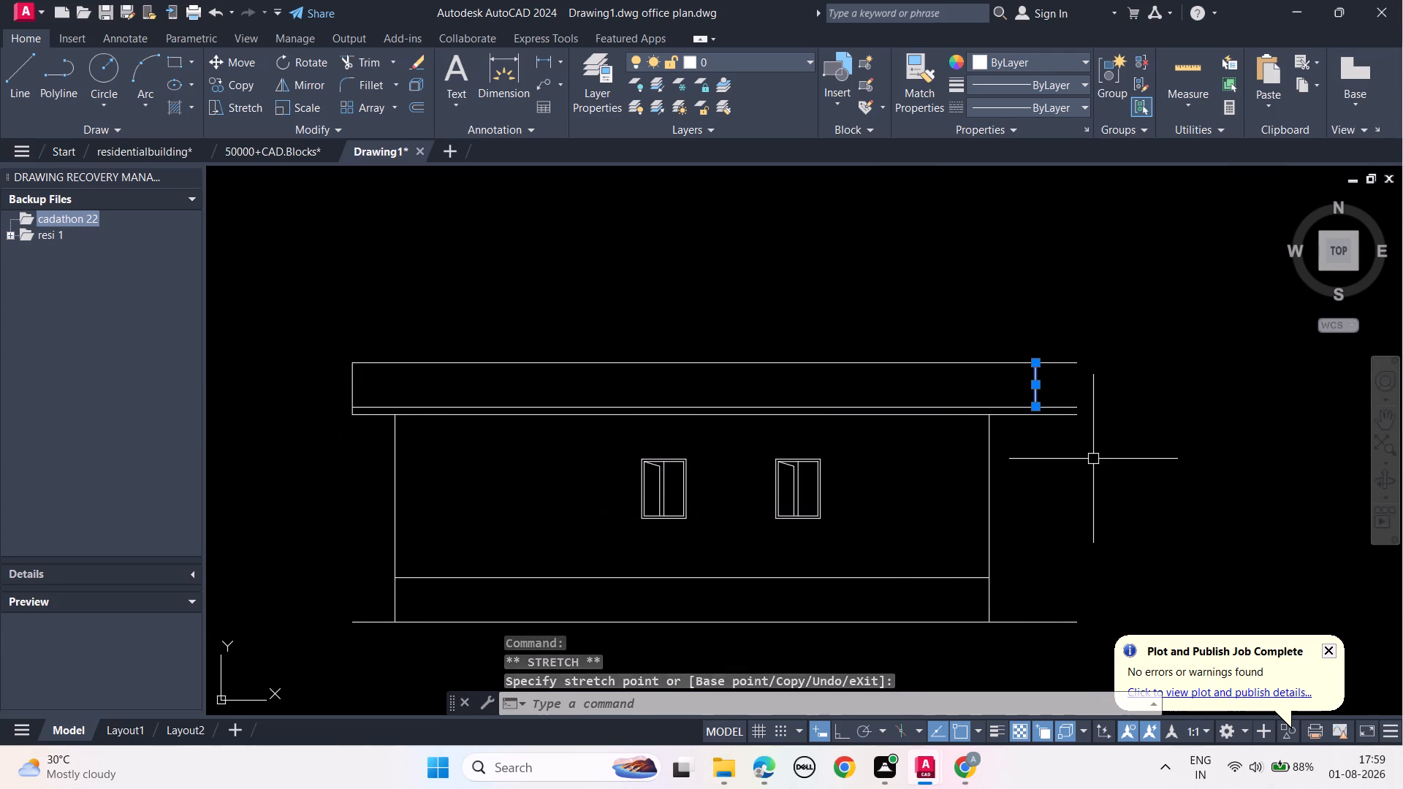
{"action": "type", "text": "TR"}
{"action": "key", "text": "space"}
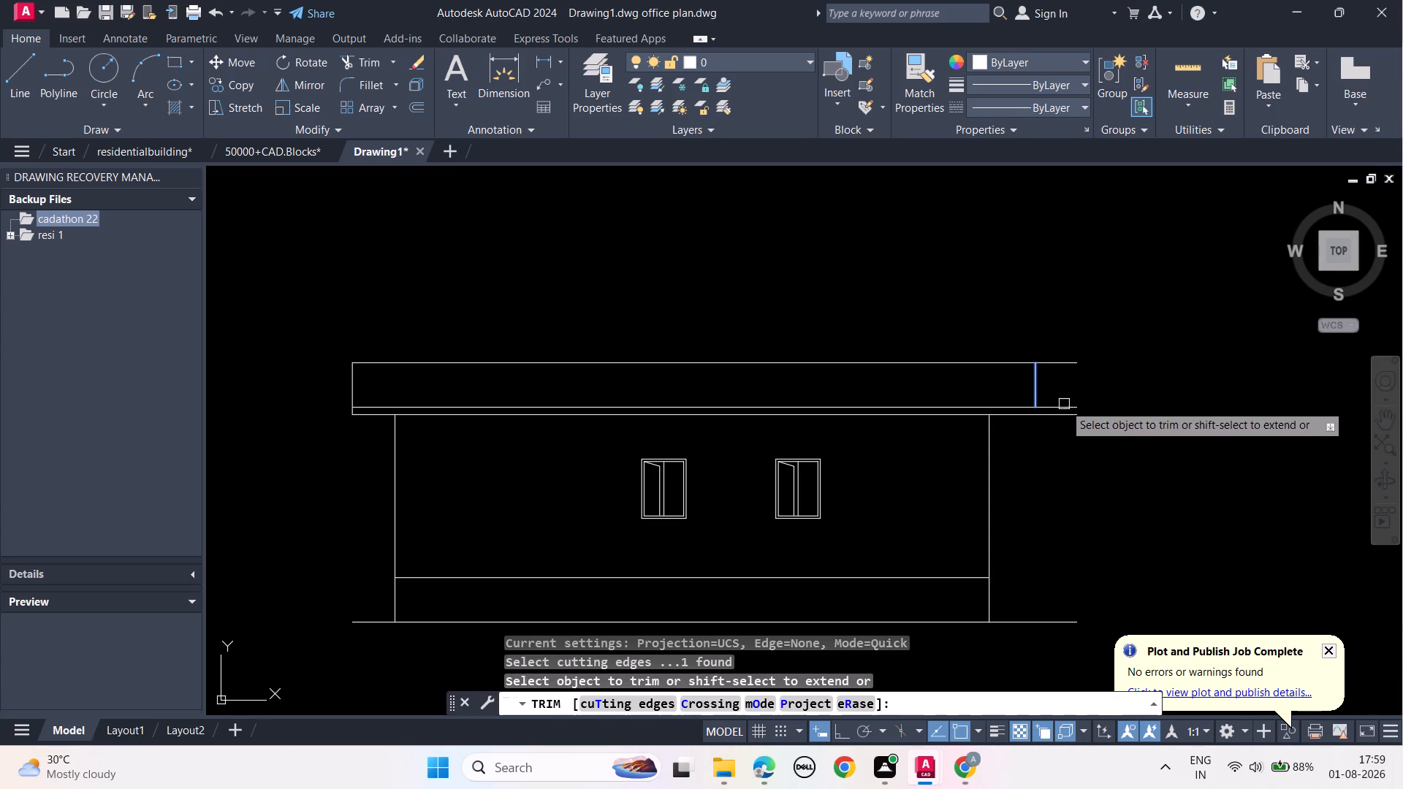
{"action": "left_click", "coordinate": [1054, 362]}
{"action": "left_click", "coordinate": [1055, 408]}
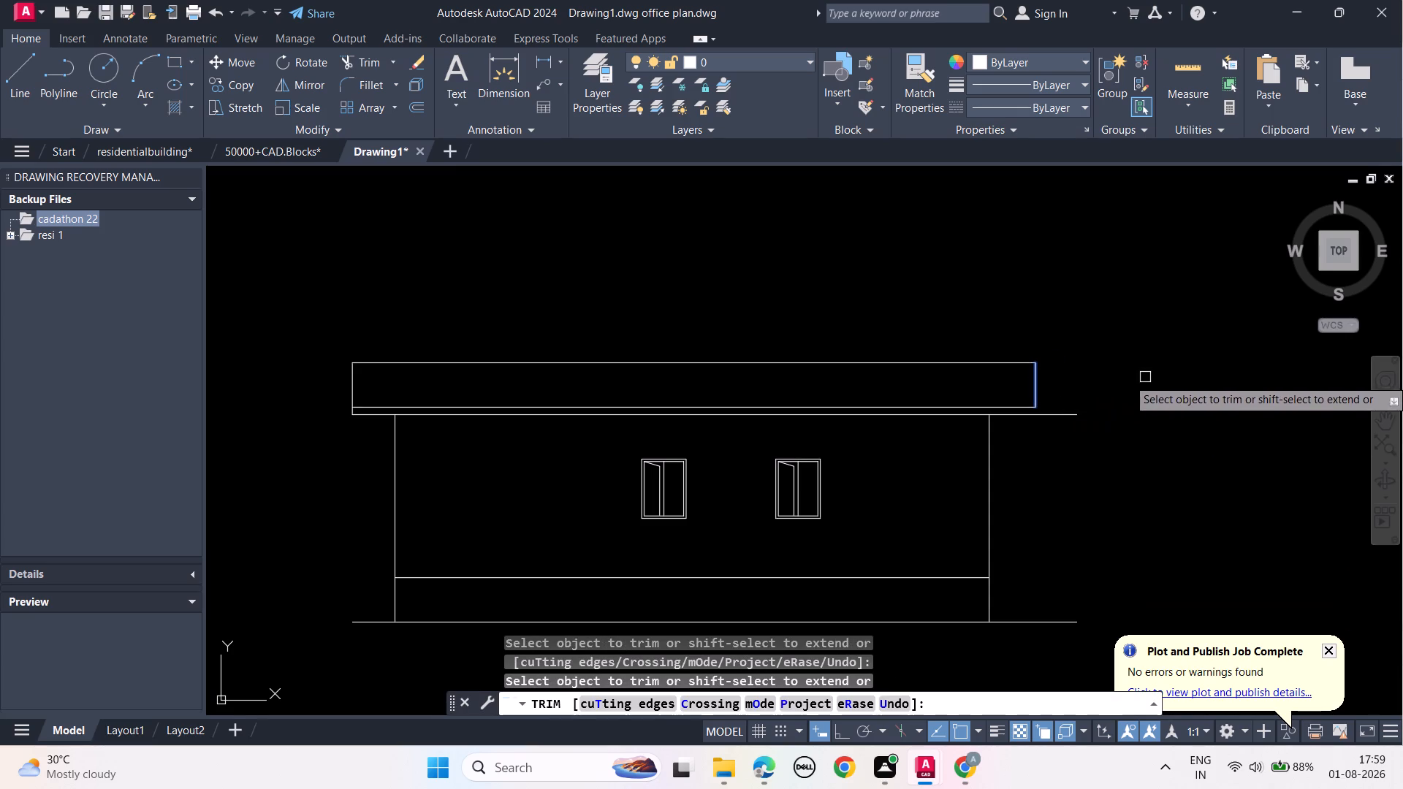
{"action": "key", "text": "Escape"}
{"action": "key", "text": "Escape"}
{"action": "key", "text": "Escape"}
{"action": "key", "text": "Escape"}
{"action": "key", "text": "Escape"}
{"action": "key", "text": "Escape"}
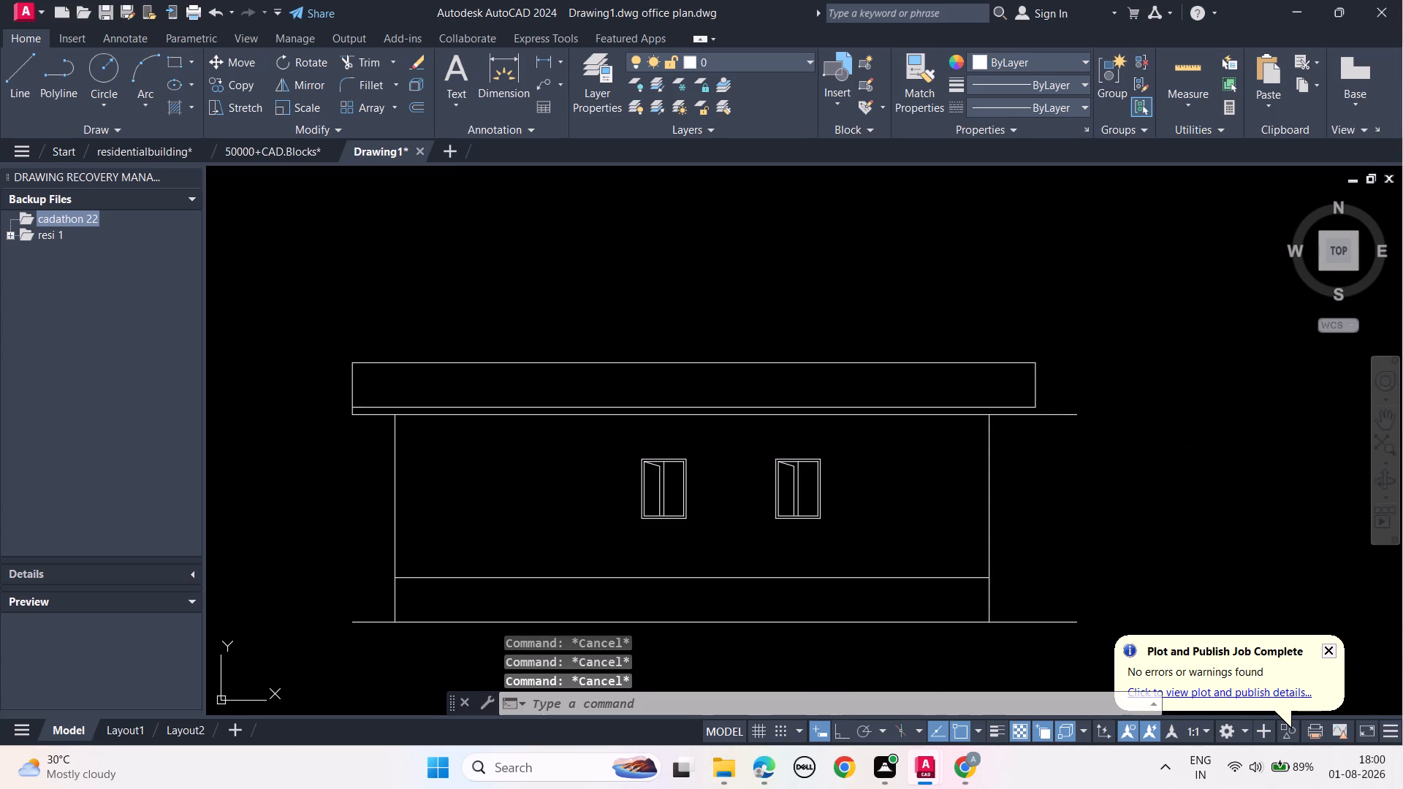
Stretch the bottom end of the roof band's right vertical down past the lowest roof line.
{"action": "scroll", "coordinate": [1057, 403], "scroll_direction": "up", "scroll_amount": 1}
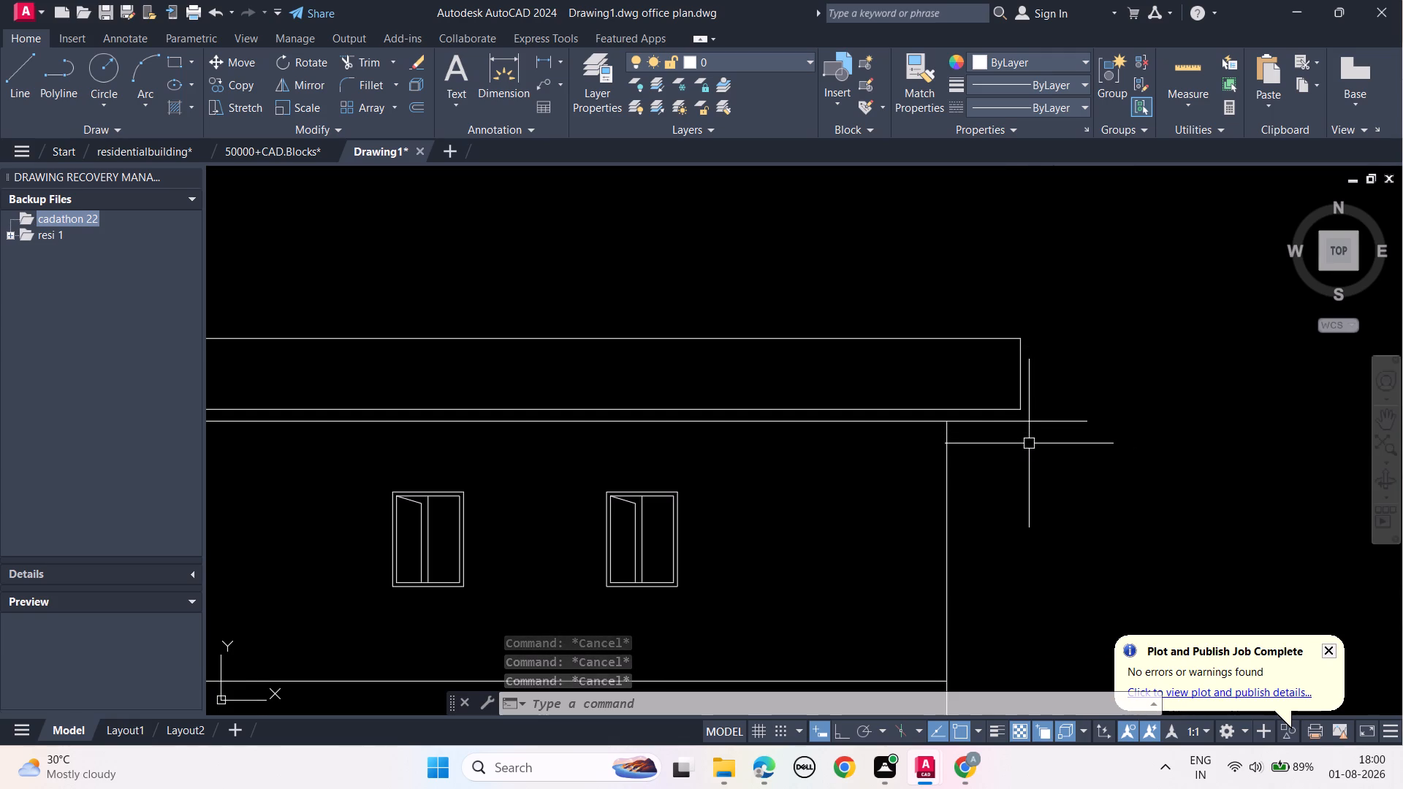
{"action": "left_click", "coordinate": [1025, 386]}
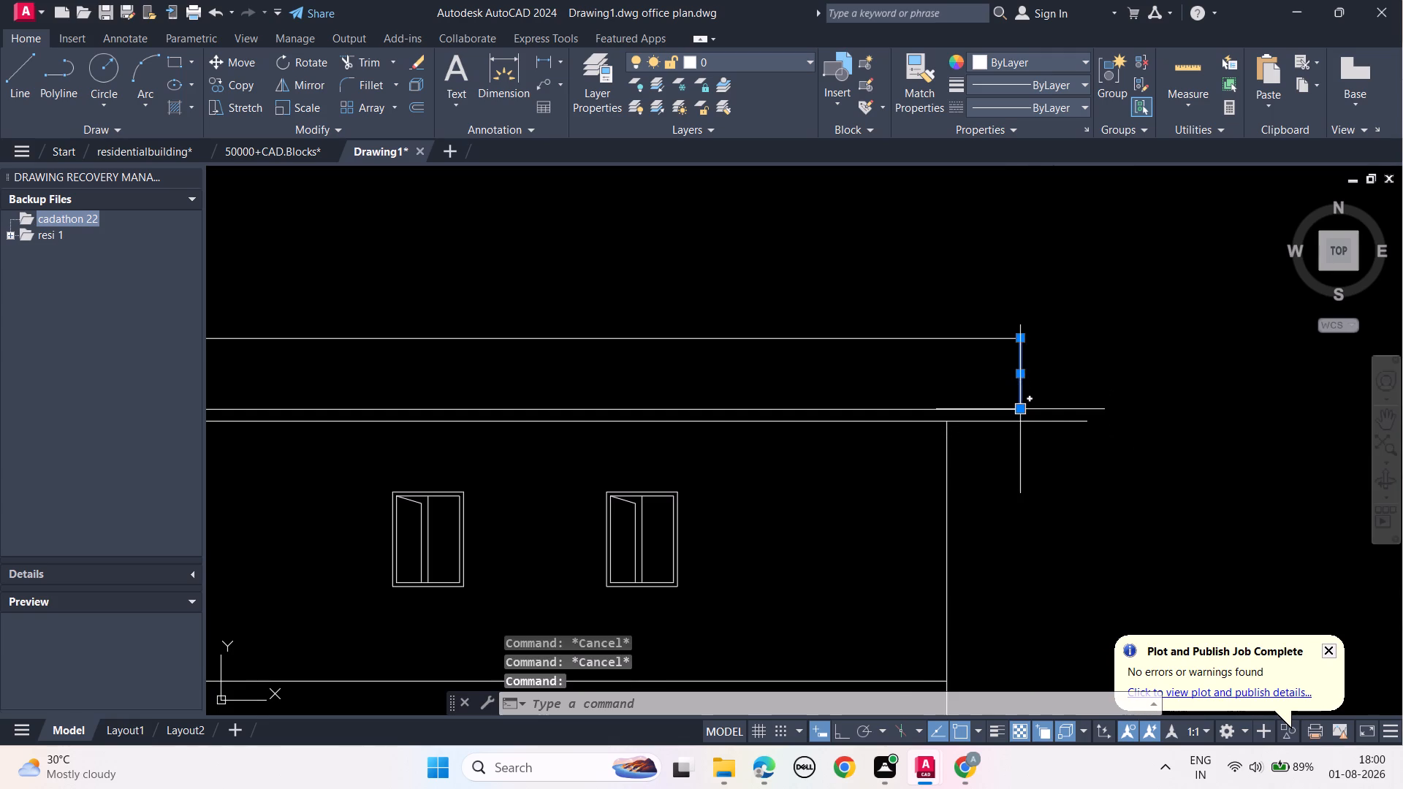
{"action": "left_click", "coordinate": [1024, 408]}
{"action": "left_click", "coordinate": [1027, 438]}
{"action": "key", "text": "Escape"}
{"action": "key", "text": "Escape"}
{"action": "key", "text": "Escape"}
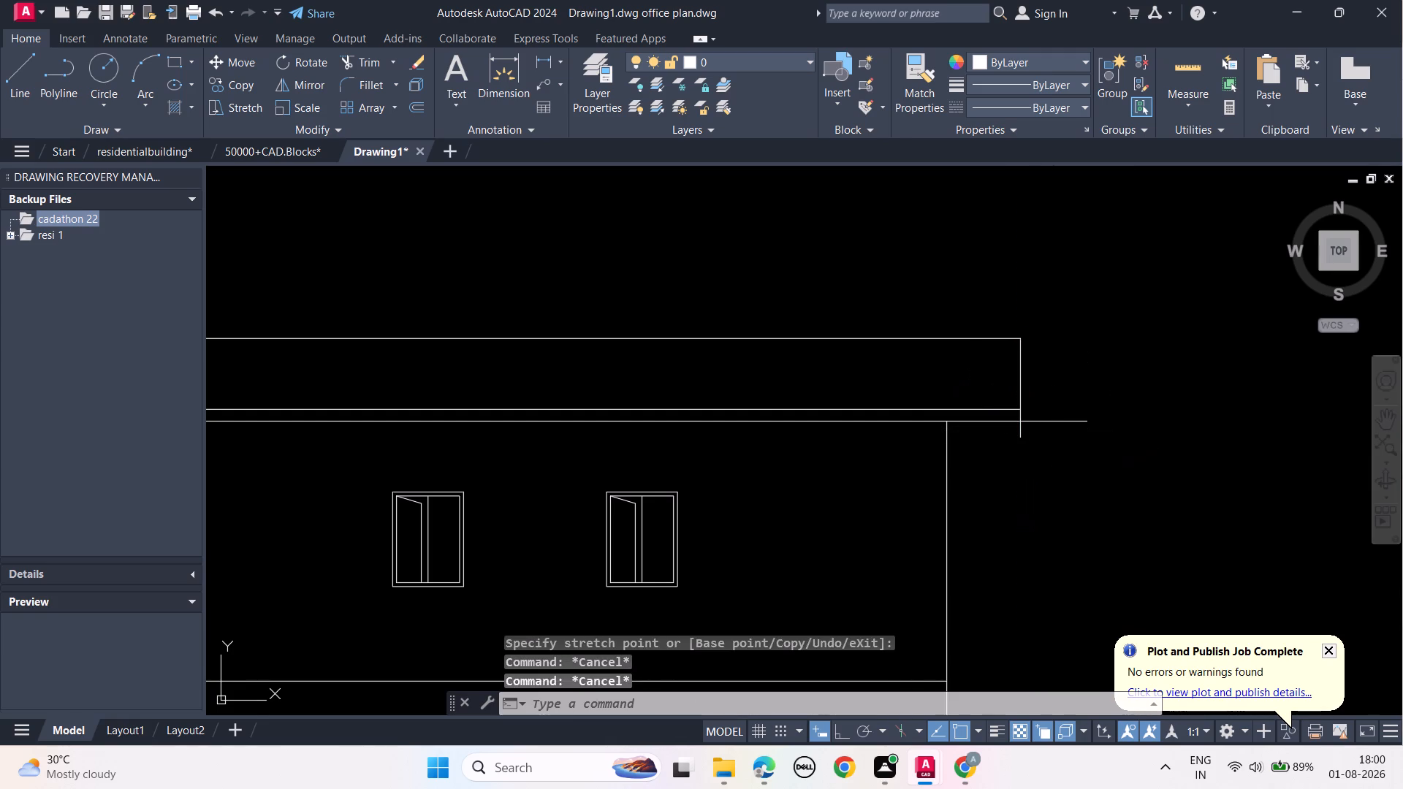
Trim the lowest roof line beyond the right vertical and the vertical's stub below that line to close the corner.
{"action": "type", "text": "TR"}
{"action": "key", "text": "space"}
{"action": "left_click", "coordinate": [1057, 422]}
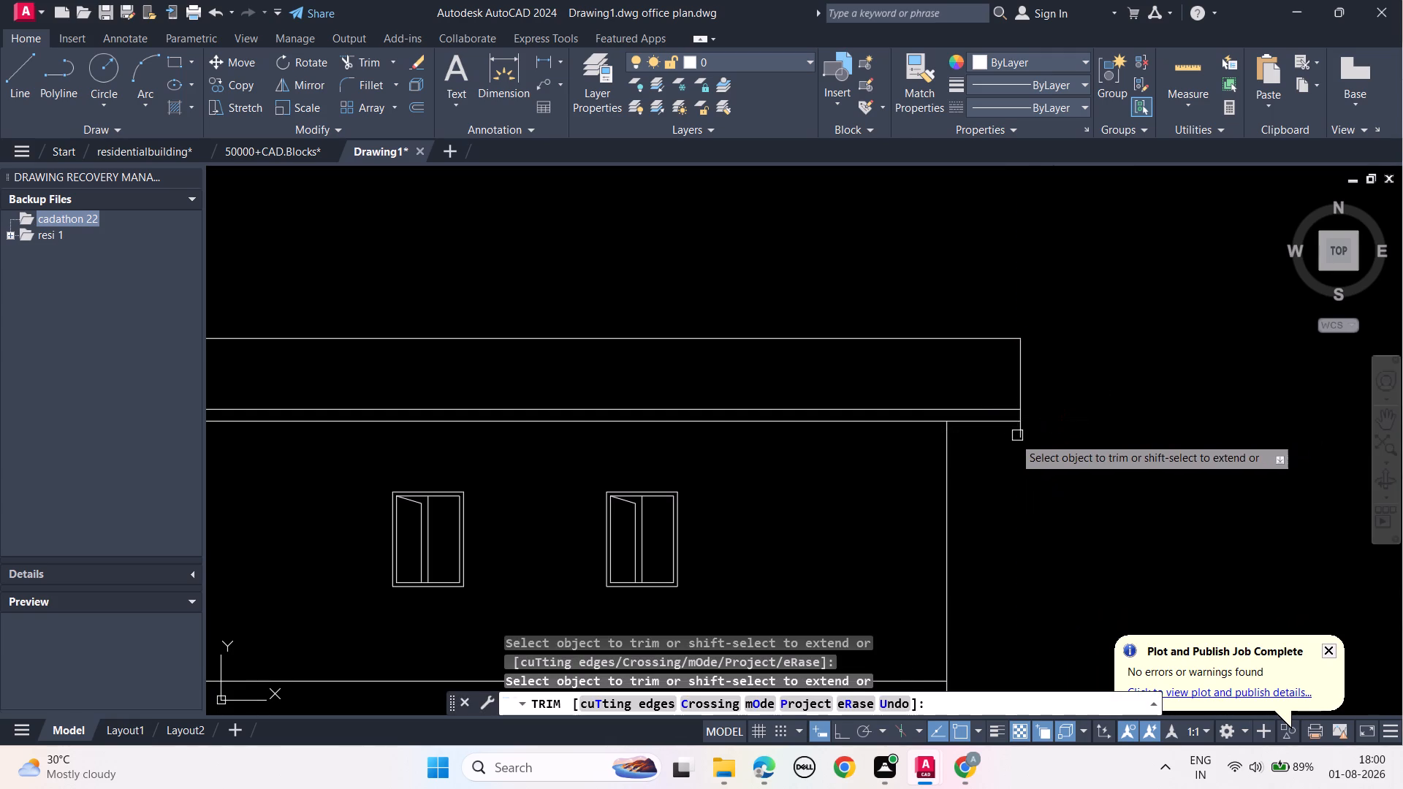
{"action": "left_click", "coordinate": [1019, 435]}
{"action": "key", "text": "Escape"}
{"action": "key", "text": "Escape"}
{"action": "key", "text": "Escape"}
{"action": "scroll", "coordinate": [1020, 473], "scroll_direction": "down", "scroll_amount": 2}
{"action": "middle_click_drag", "start_coordinate": [1038, 509], "coordinate": [1032, 451]}
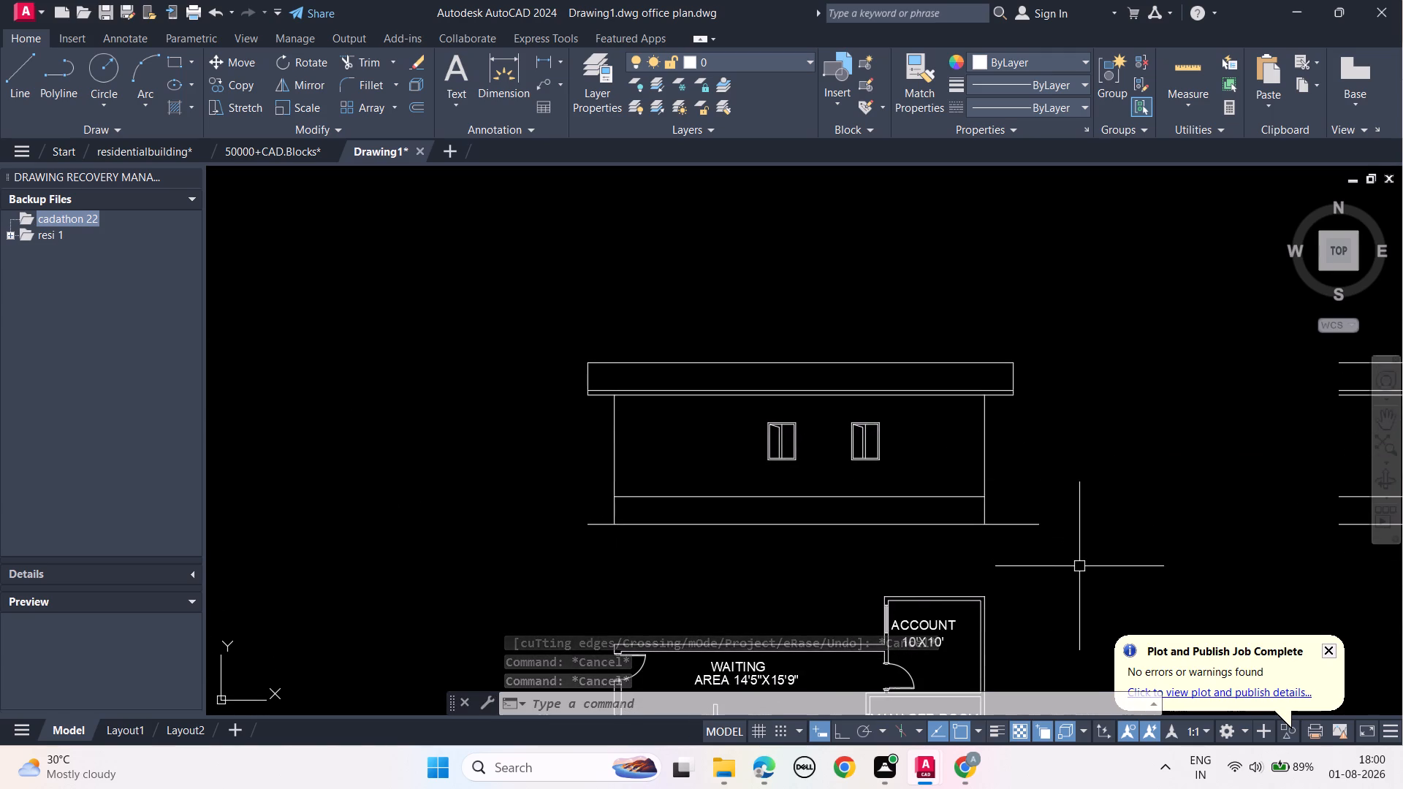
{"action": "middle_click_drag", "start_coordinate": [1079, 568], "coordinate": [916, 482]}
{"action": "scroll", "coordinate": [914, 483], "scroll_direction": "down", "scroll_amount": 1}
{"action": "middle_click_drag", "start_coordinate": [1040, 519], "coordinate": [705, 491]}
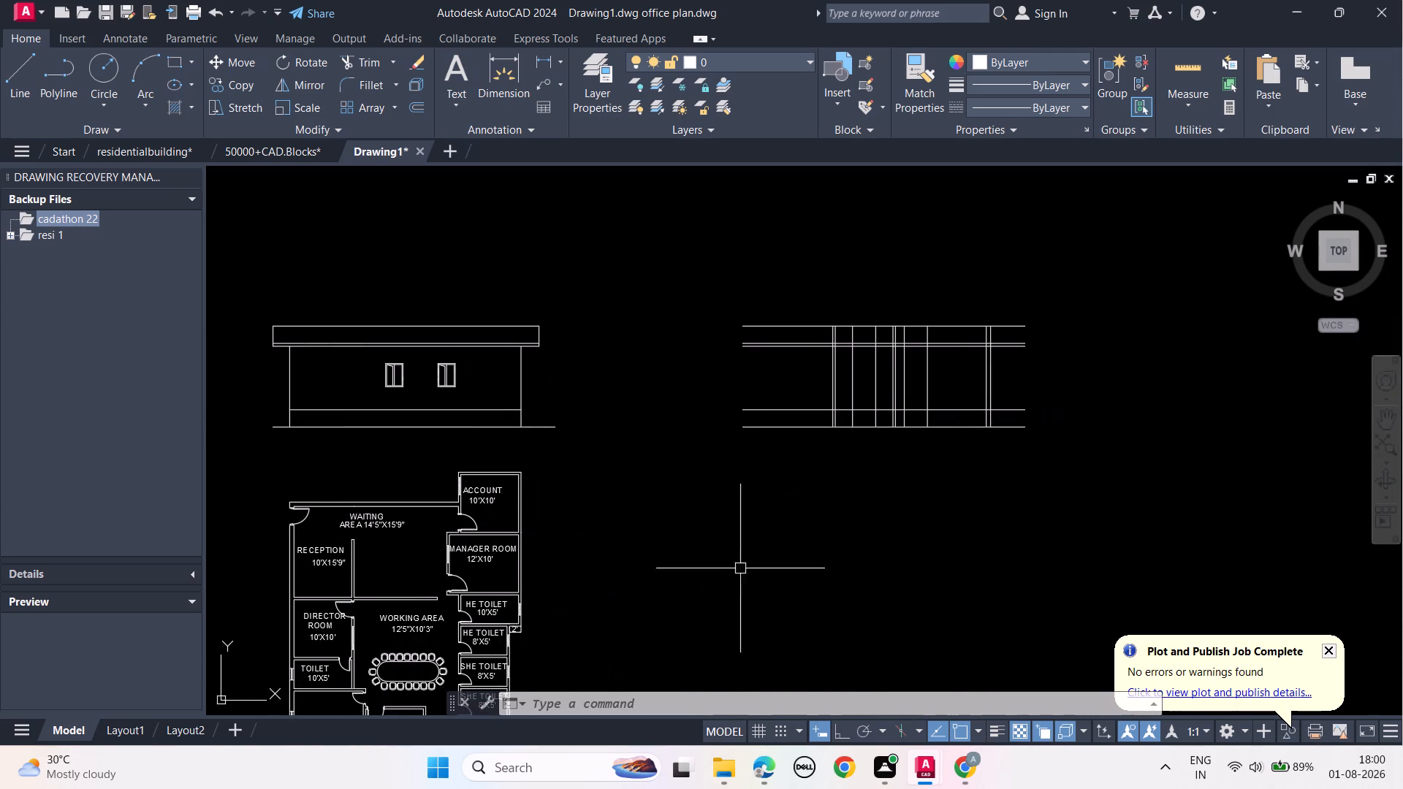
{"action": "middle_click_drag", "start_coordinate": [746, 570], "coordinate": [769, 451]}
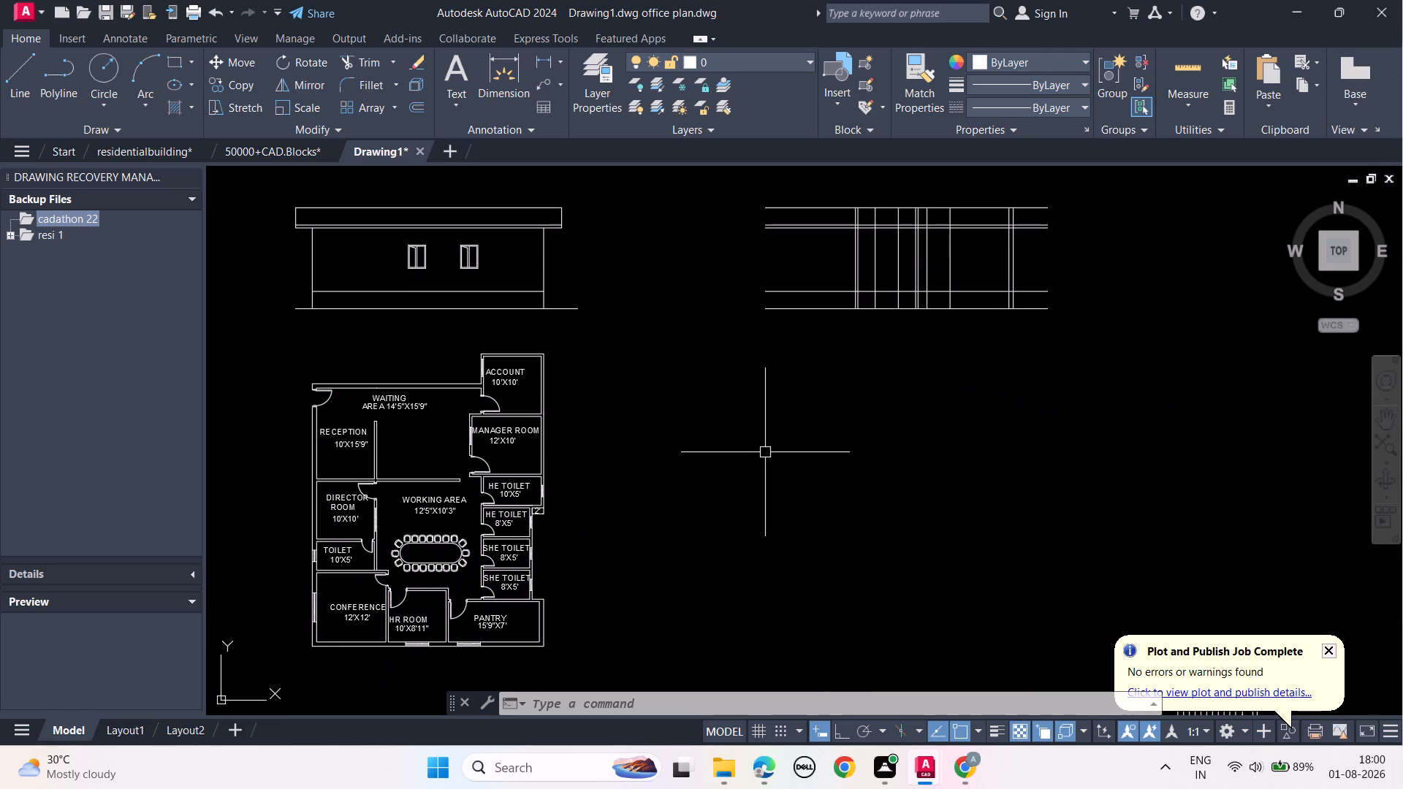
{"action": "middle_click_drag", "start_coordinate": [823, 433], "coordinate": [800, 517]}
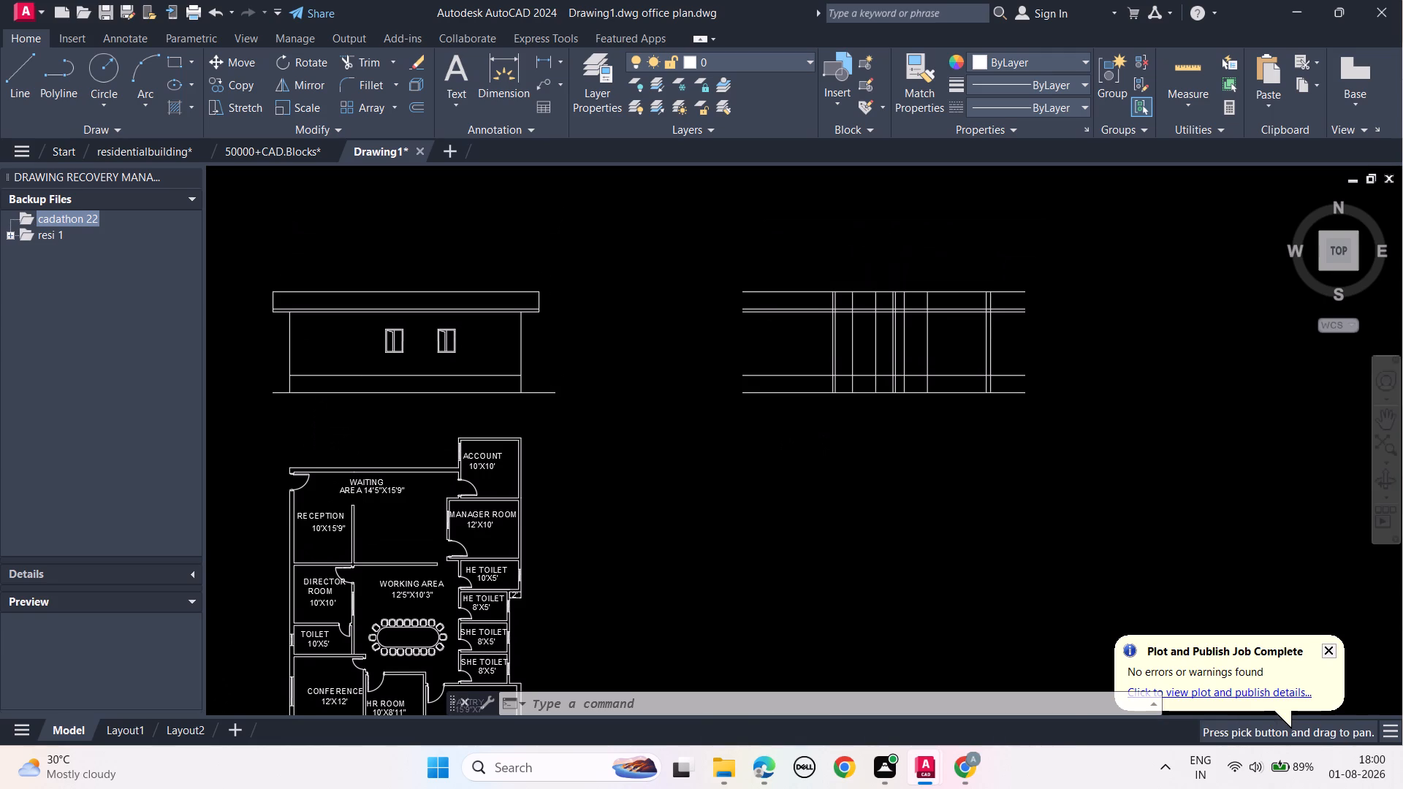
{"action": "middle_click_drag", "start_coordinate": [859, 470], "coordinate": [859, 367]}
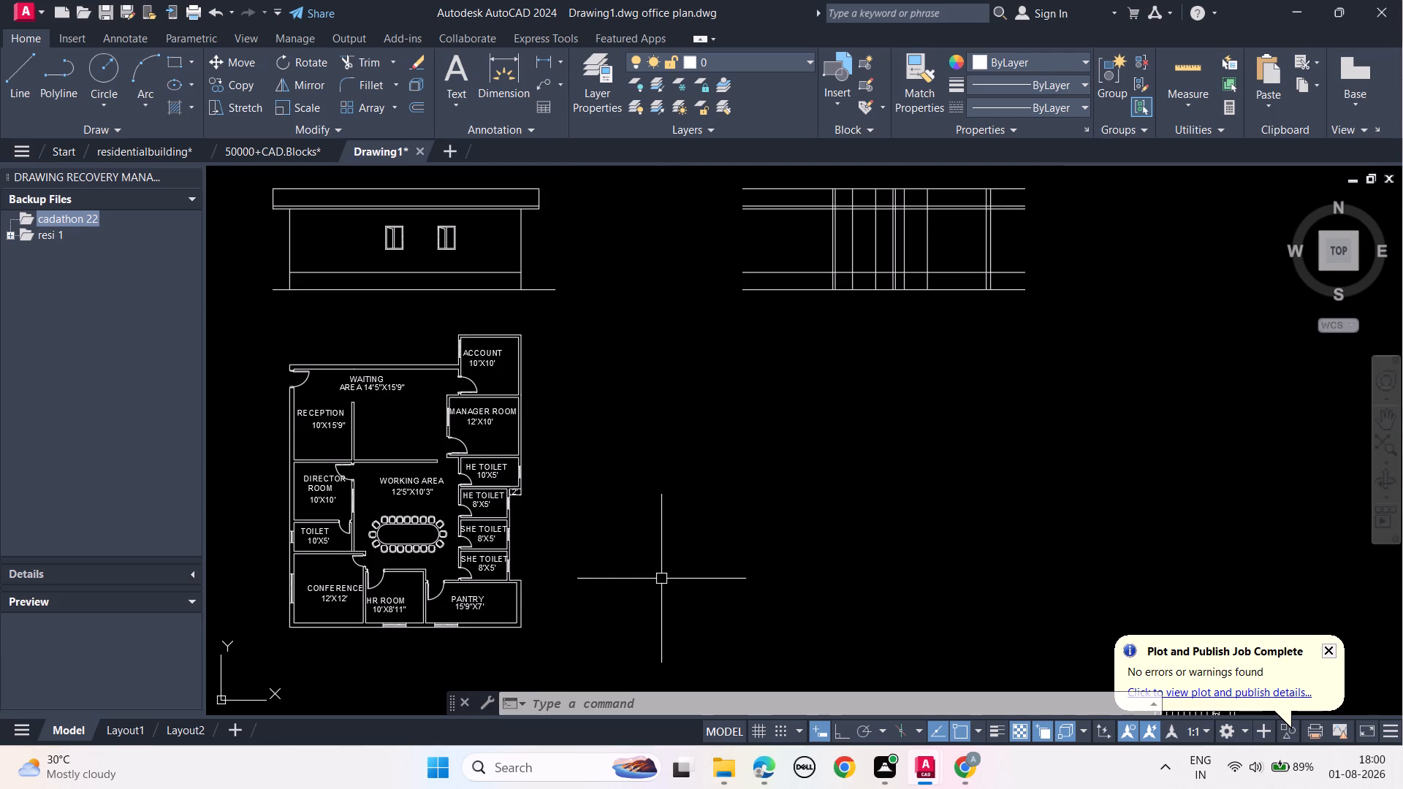
Draw a horizontal construction line across the office plan, passing through the conference room and the lowest SHE TOILET.
{"action": "middle_click_drag", "start_coordinate": [663, 579], "coordinate": [745, 509]}
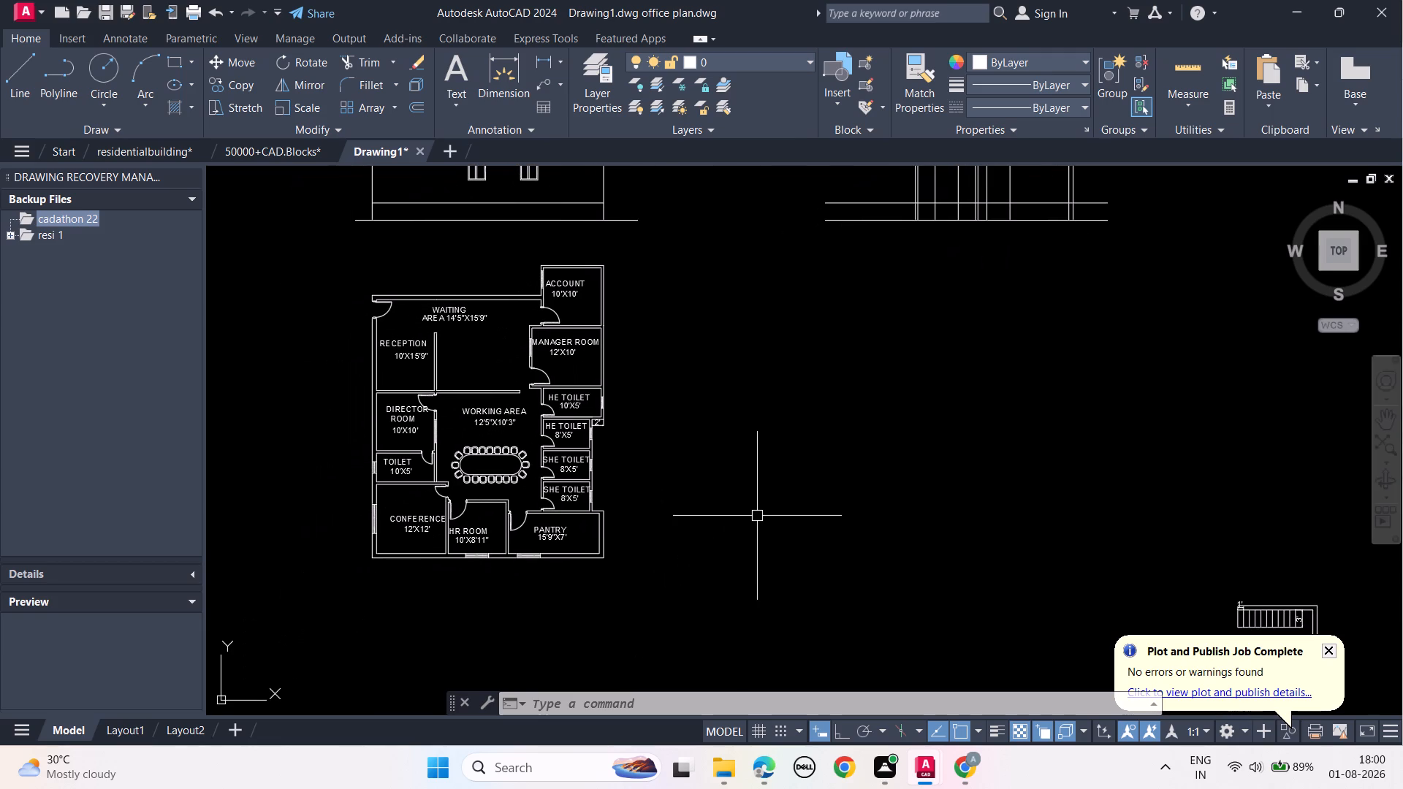
{"action": "key", "text": "x"}
{"action": "key", "text": "l"}
{"action": "key", "text": "space"}
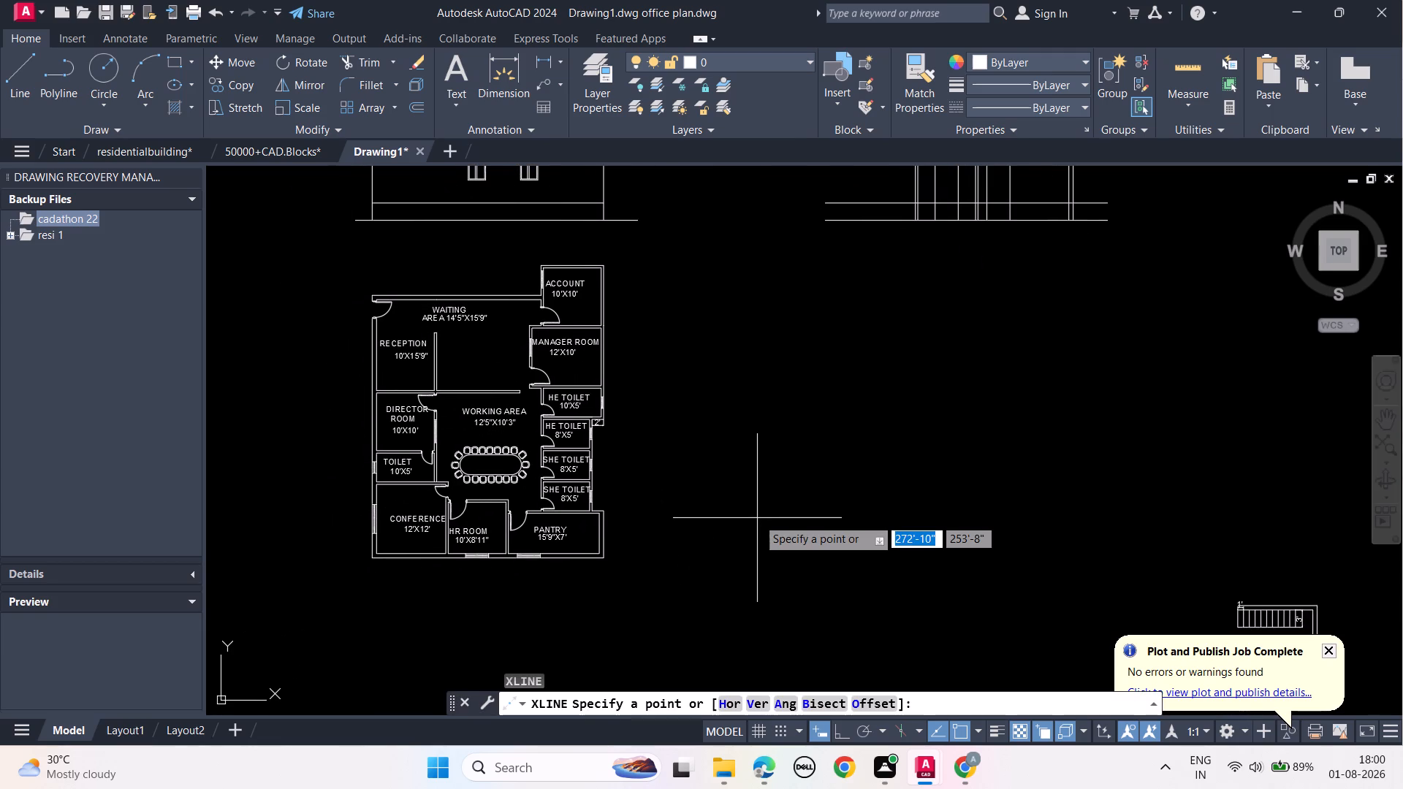
{"action": "type", "text": "H"}
{"action": "key", "text": "space"}
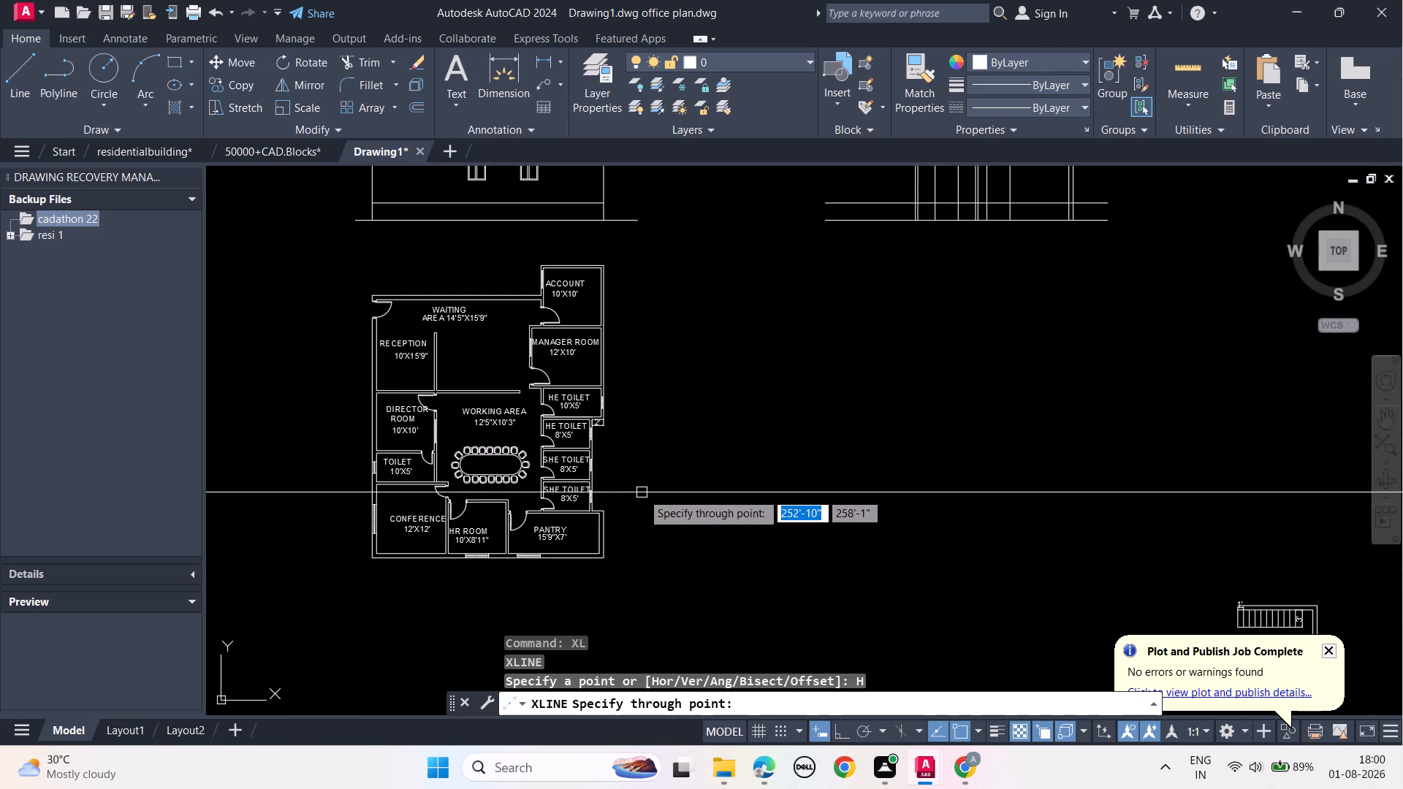
{"action": "left_click", "coordinate": [642, 492]}
{"action": "key", "text": "Escape"}
{"action": "key", "text": "Escape"}
{"action": "key", "text": "Escape"}
{"action": "key", "text": "Escape"}
{"action": "key", "text": "Escape"}
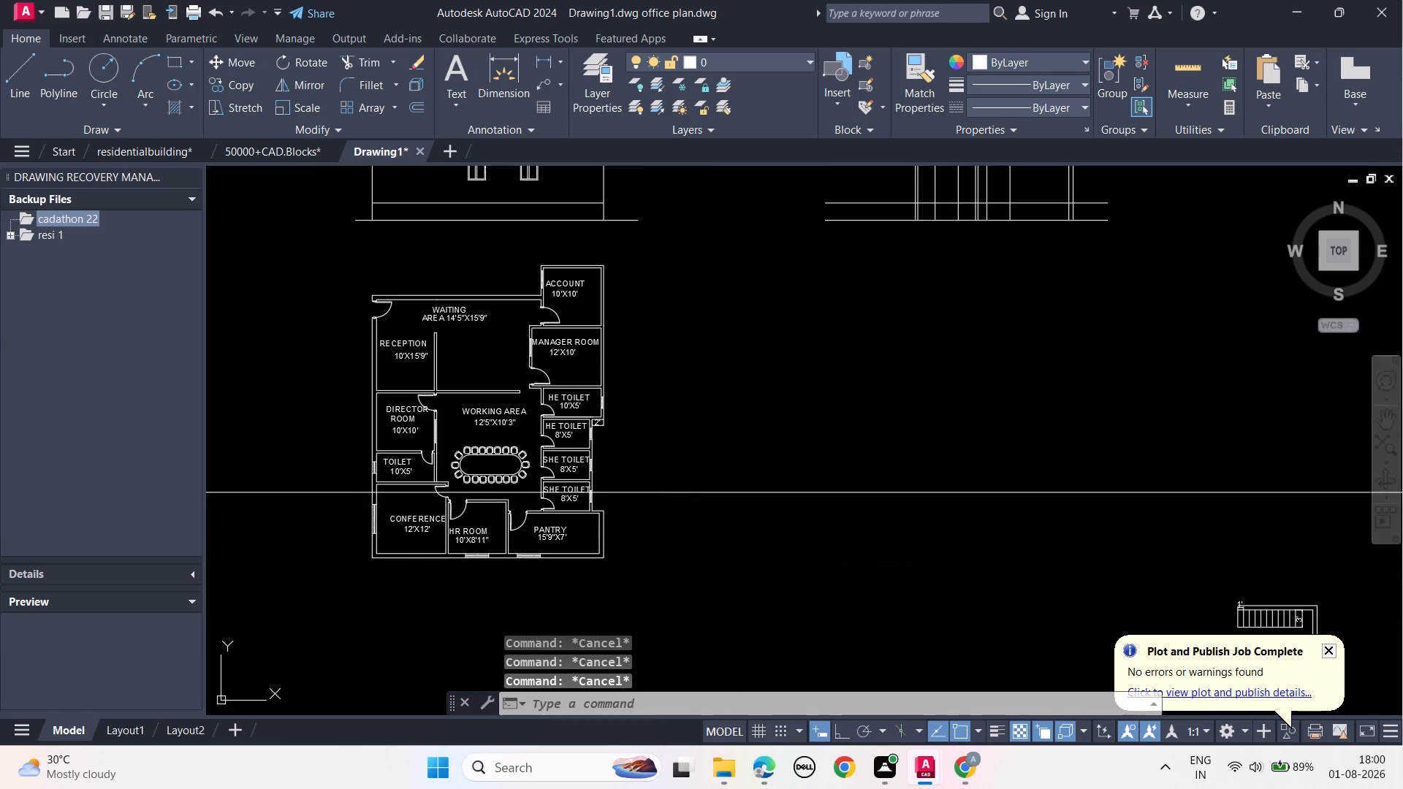
Draw a vertical line about 6' long upward from the horizontal construction line, just outside the plan's right wall.
{"action": "type", "text": "L"}
{"action": "key", "text": "space"}
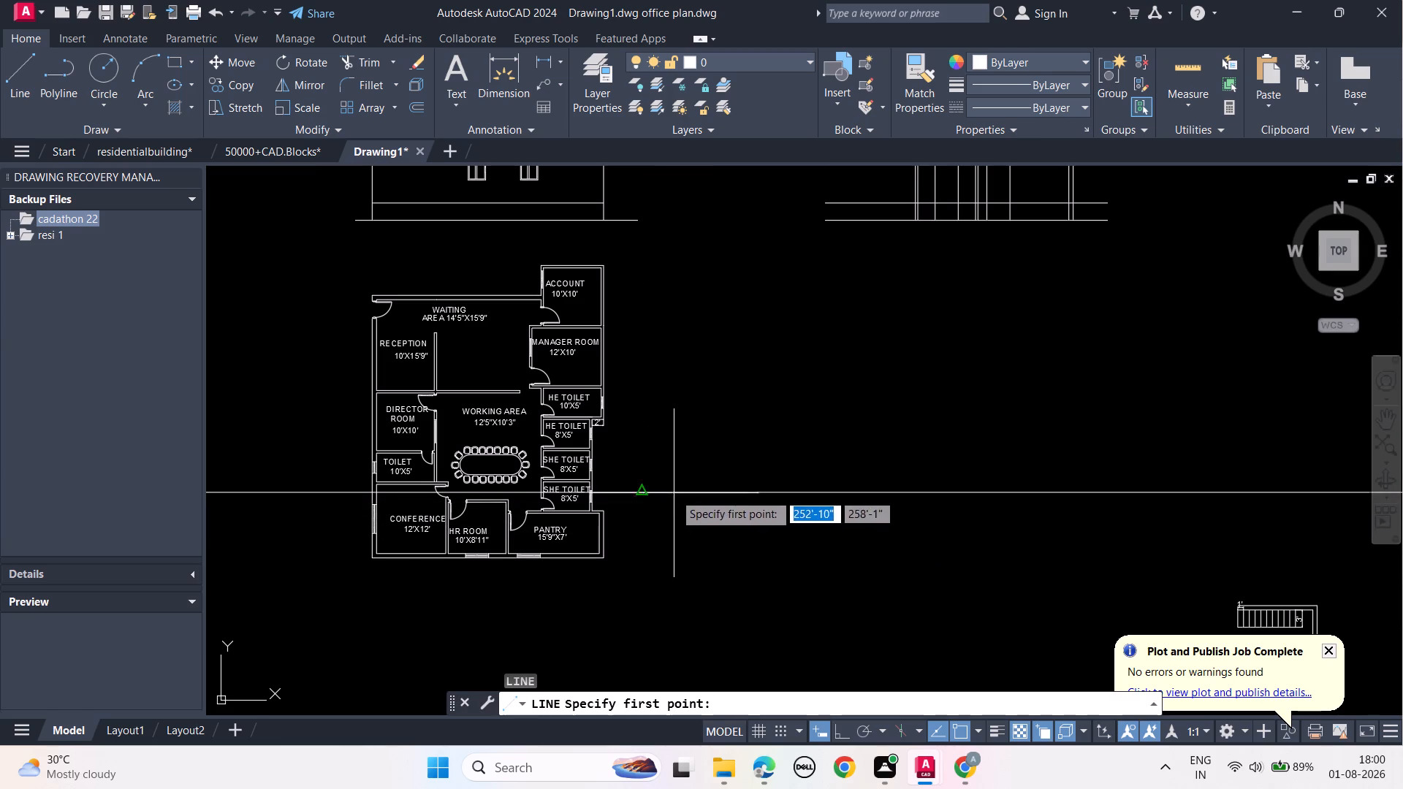
{"action": "left_click", "coordinate": [638, 492]}
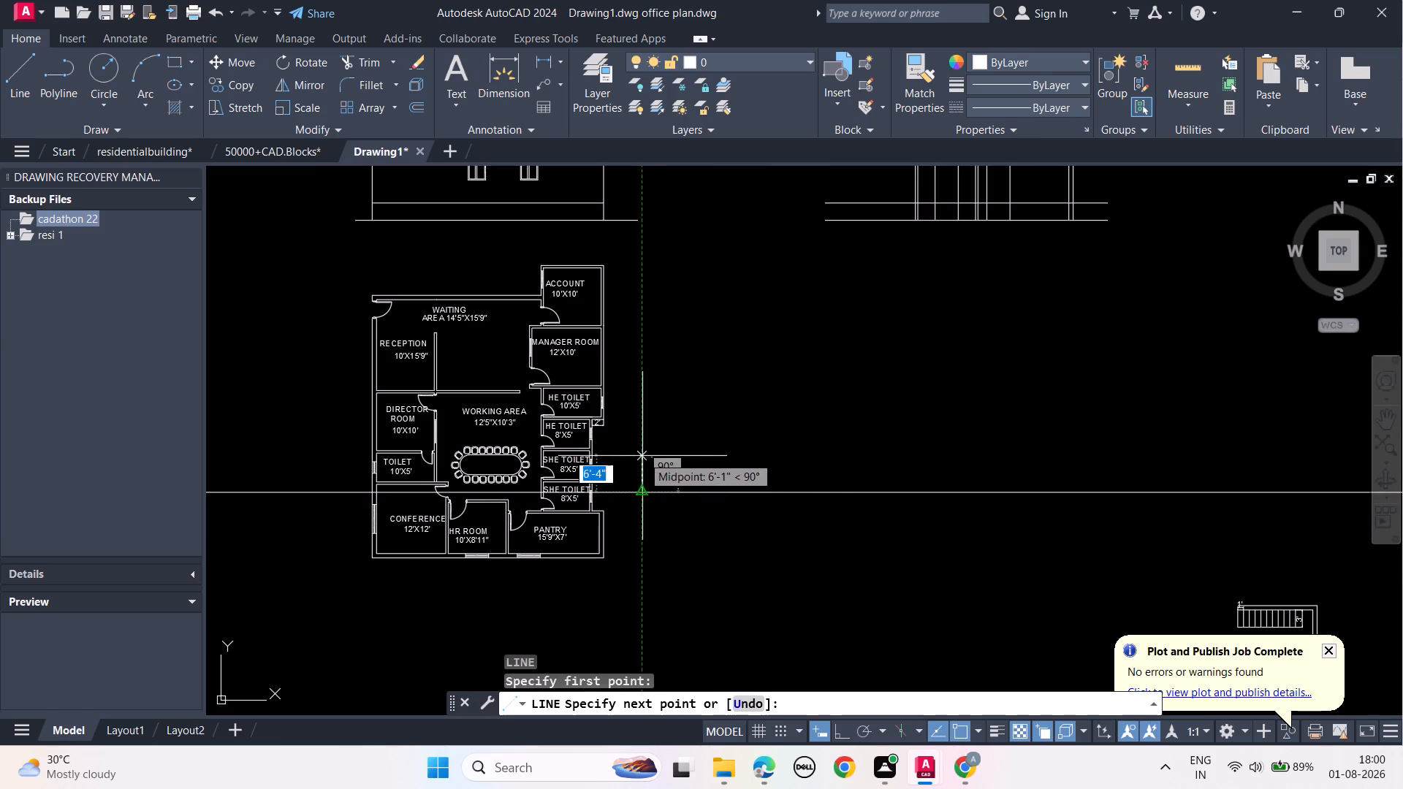
{"action": "left_click", "coordinate": [642, 456]}
{"action": "key", "text": "Escape"}
{"action": "key", "text": "Escape"}
{"action": "key", "text": "Escape"}
{"action": "key", "text": "Escape"}
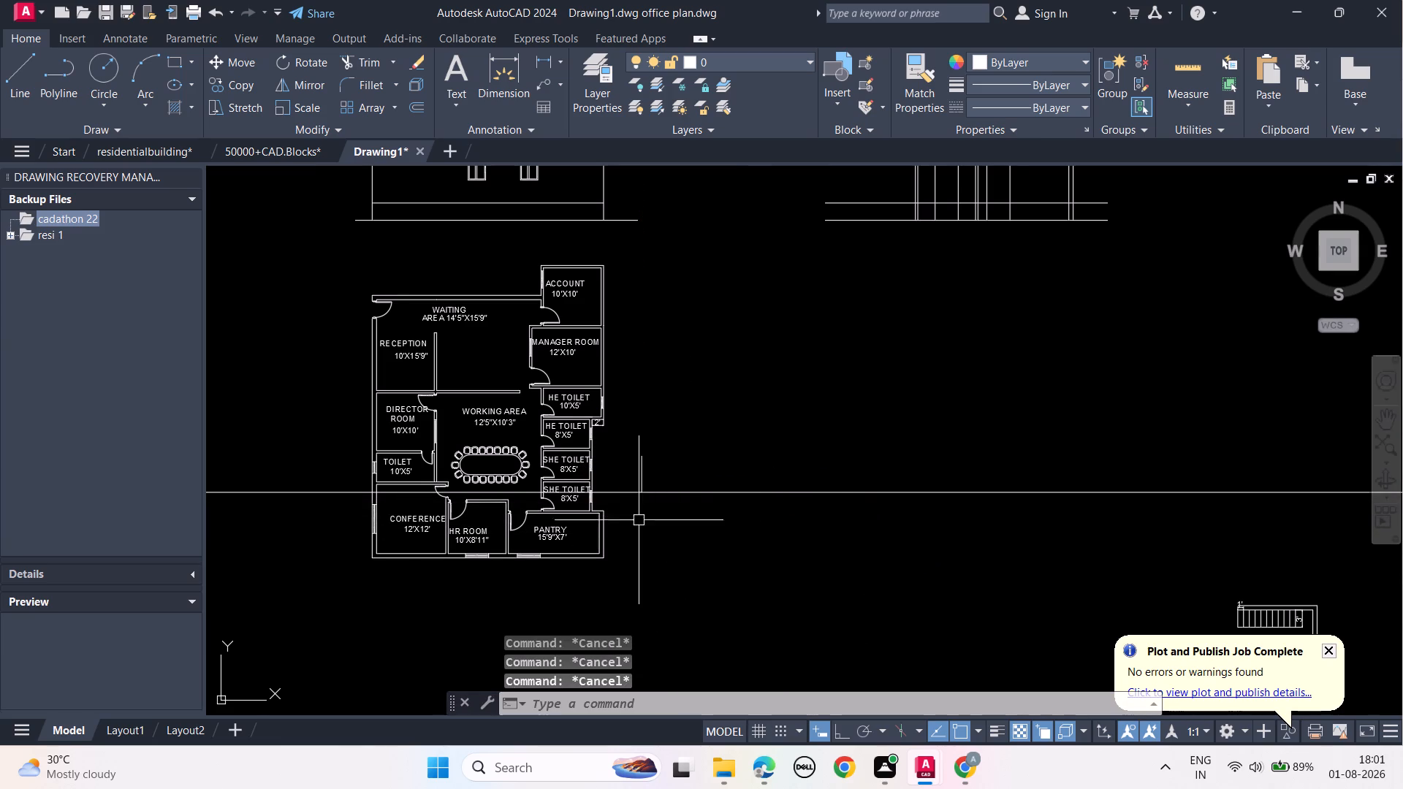
Stretch the short vertical line's lower end down below the horizontal construction line.
{"action": "scroll", "coordinate": [455, 493], "scroll_direction": "up", "scroll_amount": 2}
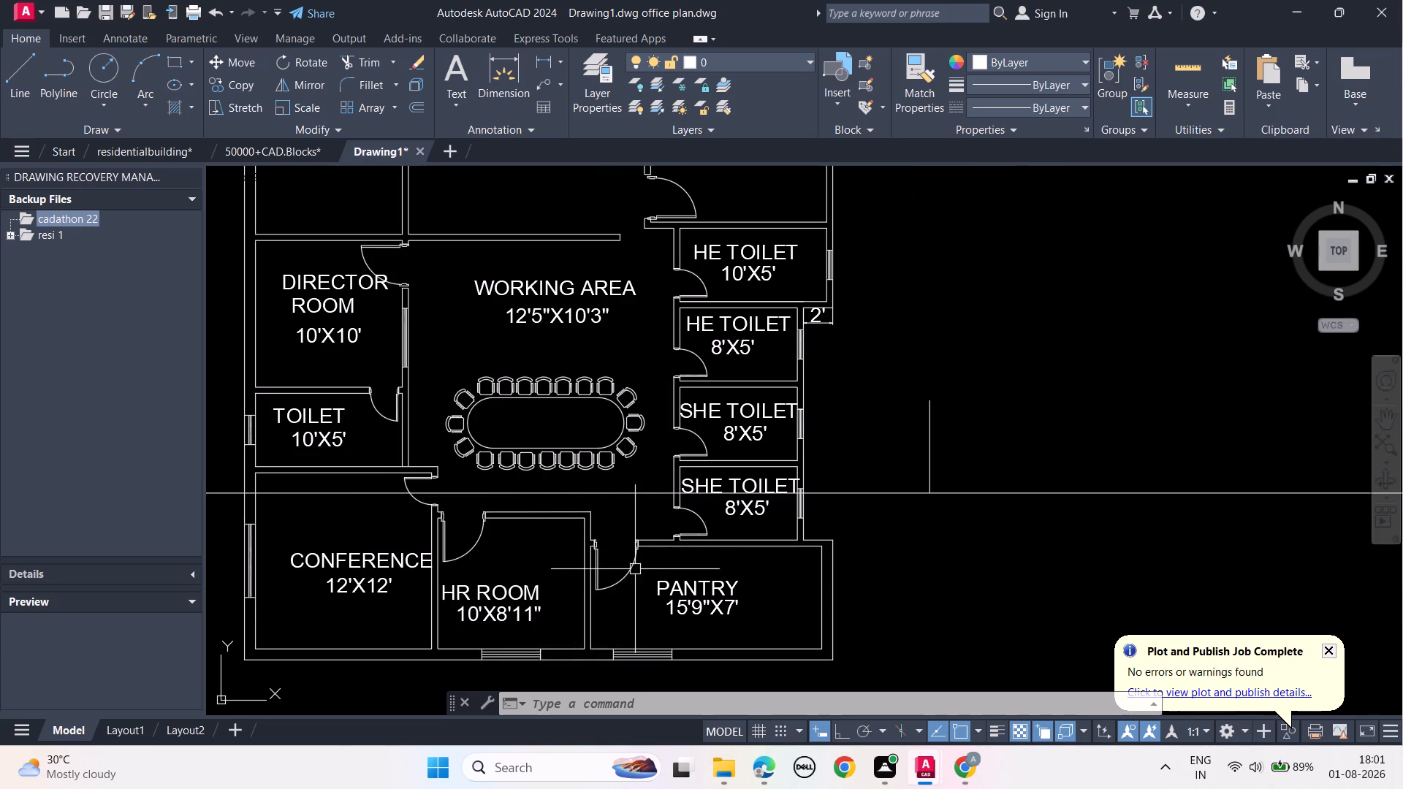
{"action": "scroll", "coordinate": [620, 561], "scroll_direction": "down", "scroll_amount": 1}
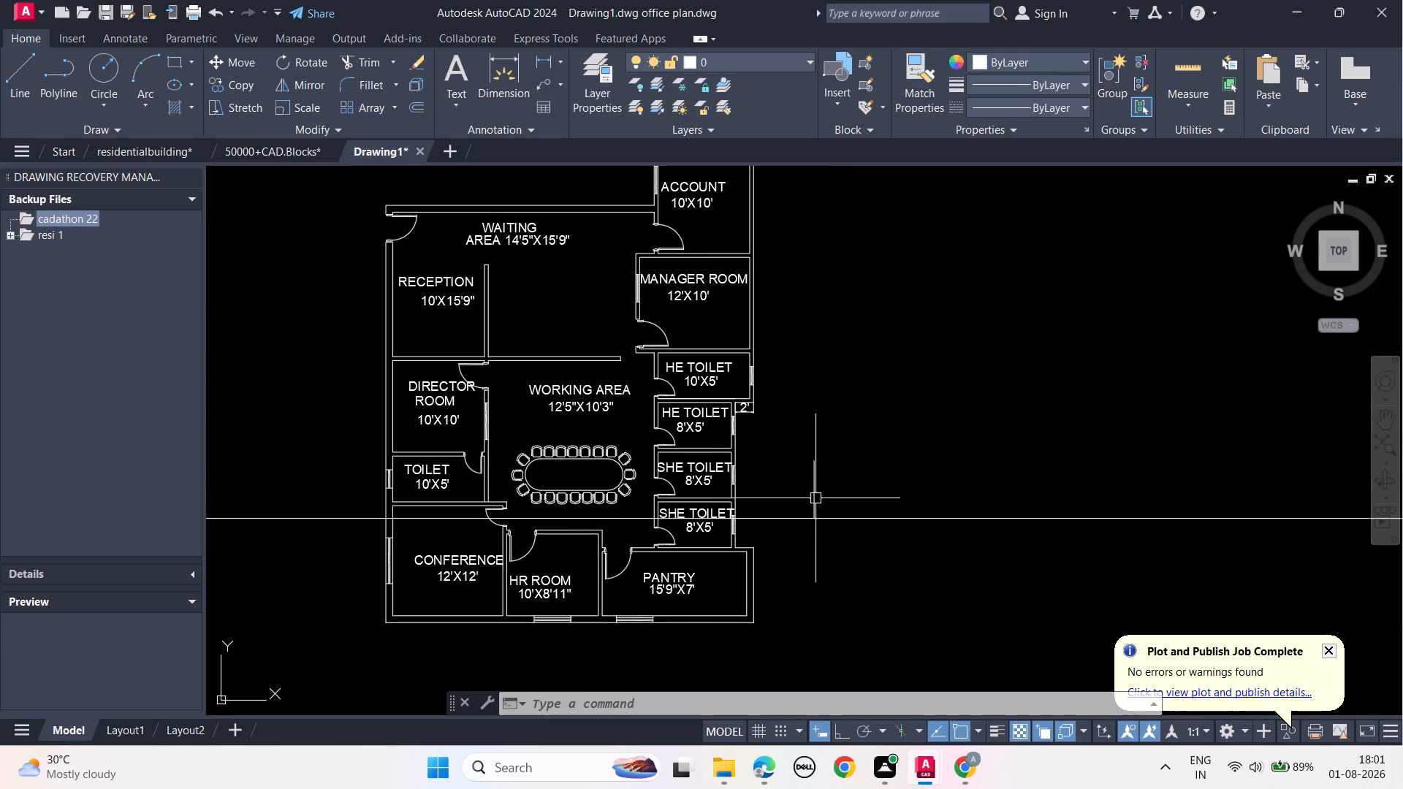
{"action": "left_click", "coordinate": [811, 495]}
{"action": "left_click", "coordinate": [813, 518]}
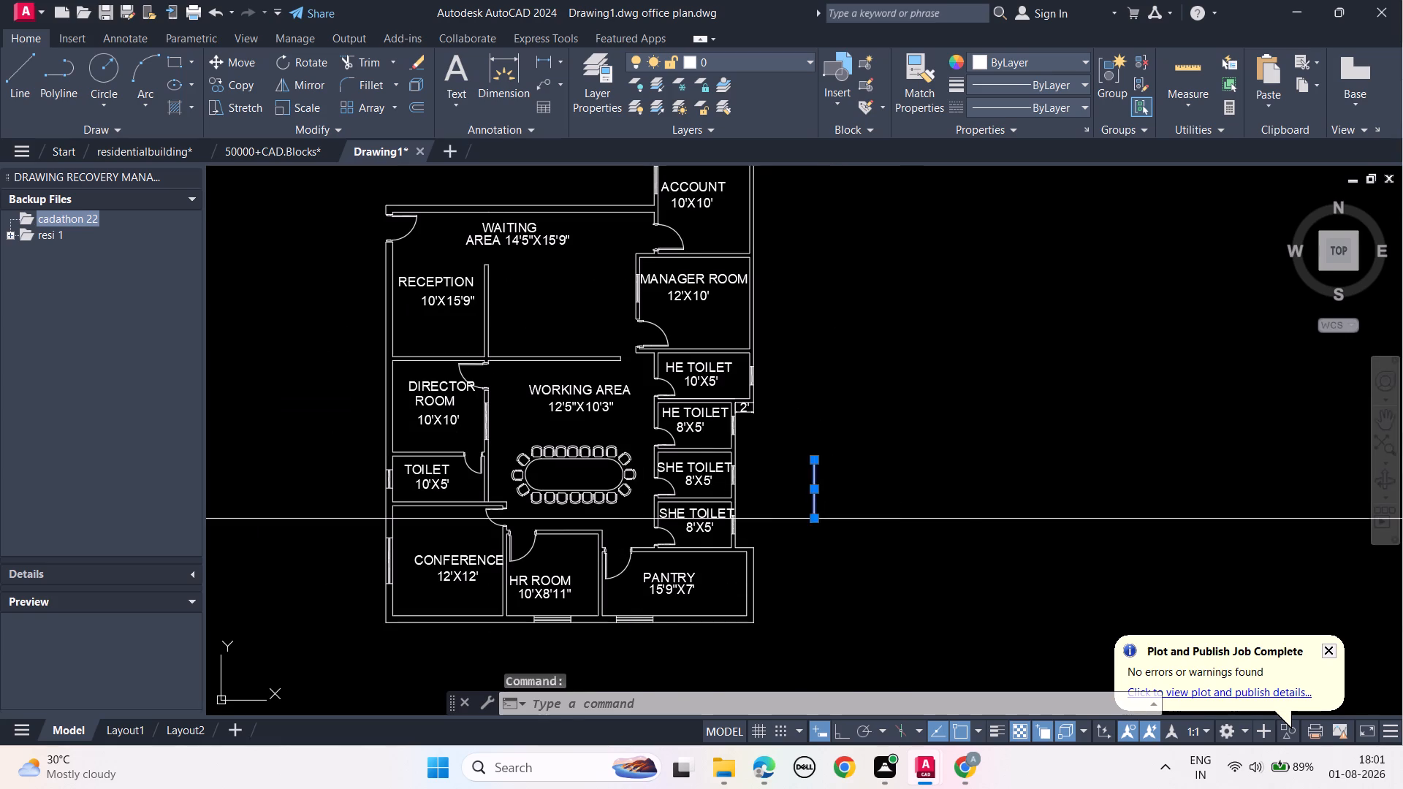
{"action": "left_click", "coordinate": [813, 547]}
{"action": "key", "text": "Escape"}
{"action": "key", "text": "Escape"}
{"action": "key", "text": "Escape"}
{"action": "key", "text": "Escape"}
{"action": "key", "text": "Escape"}
{"action": "key", "text": "Escape"}
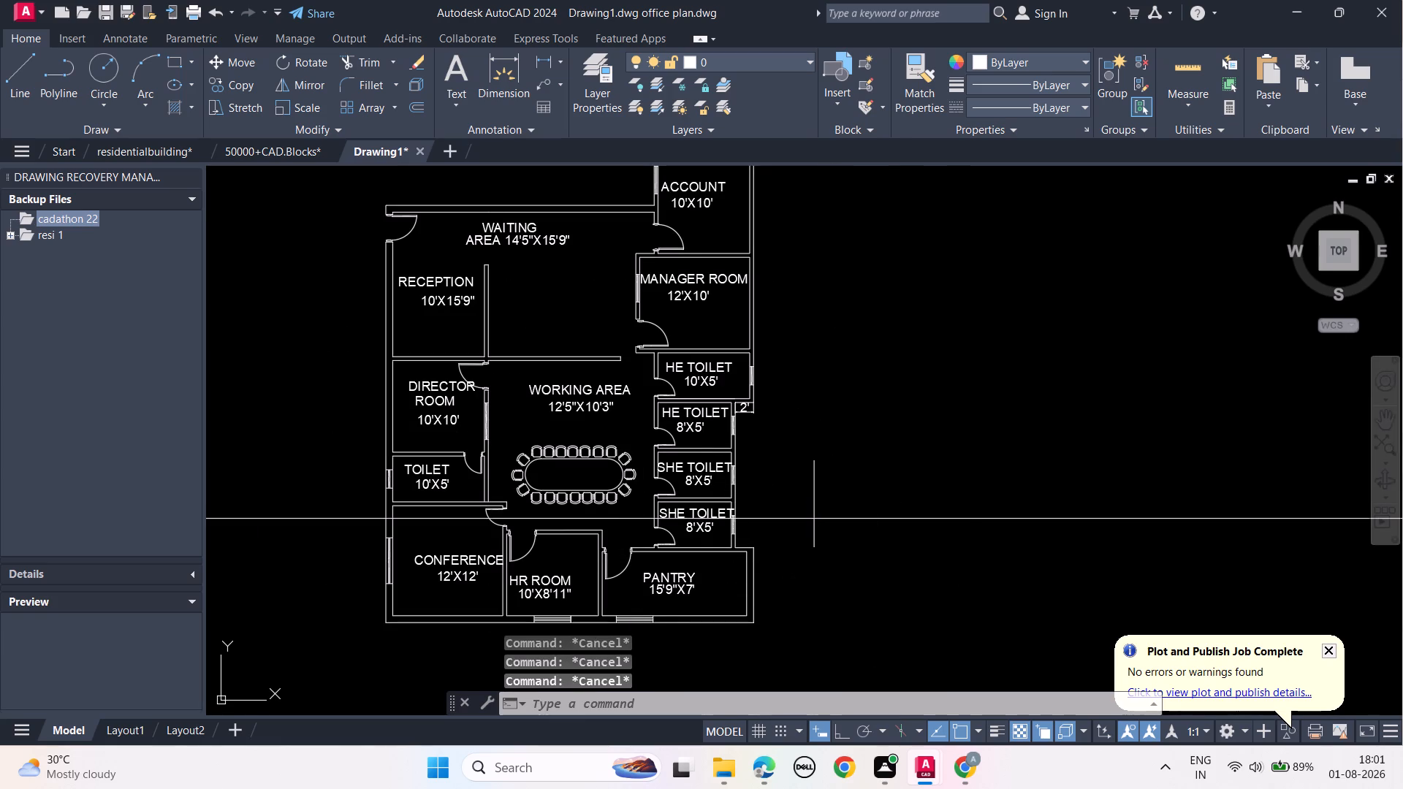
{"action": "left_click", "coordinate": [814, 487]}
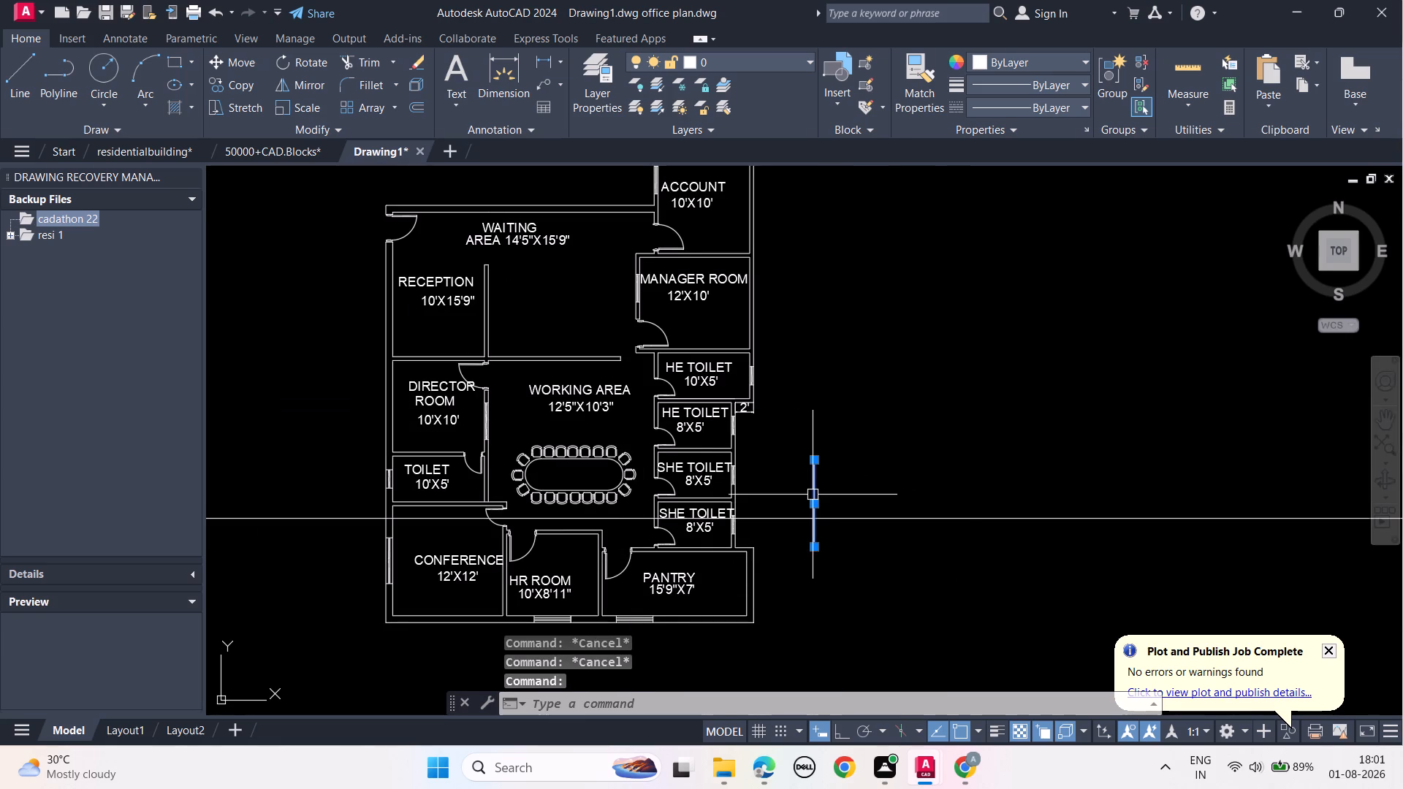
{"action": "key", "text": "Escape"}
{"action": "key", "text": "Escape"}
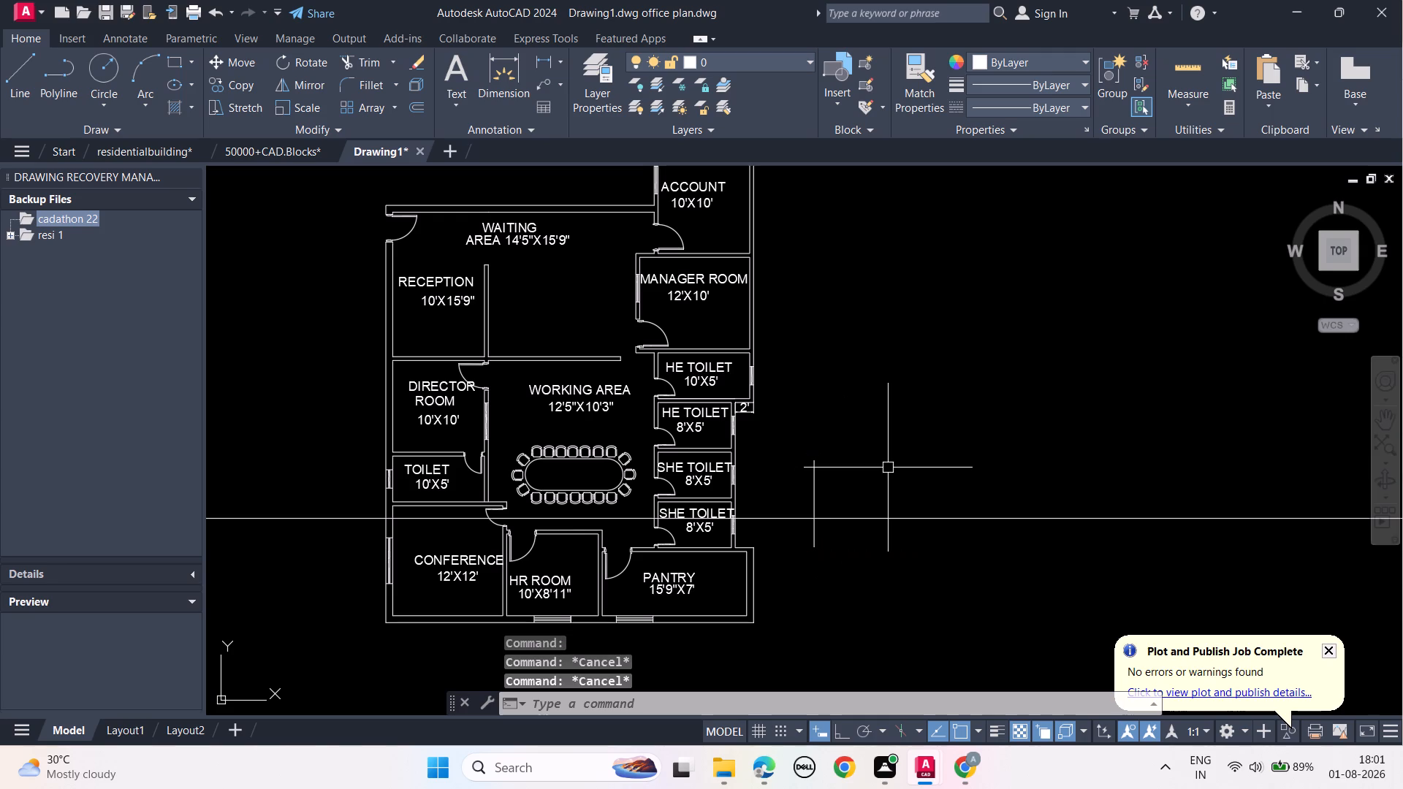
Trim the construction line beyond the right-hand vertical and the vertical's part above it, leaving a downward corner.
{"action": "type", "text": "TR"}
{"action": "key", "text": "space"}
{"action": "left_click", "coordinate": [876, 520]}
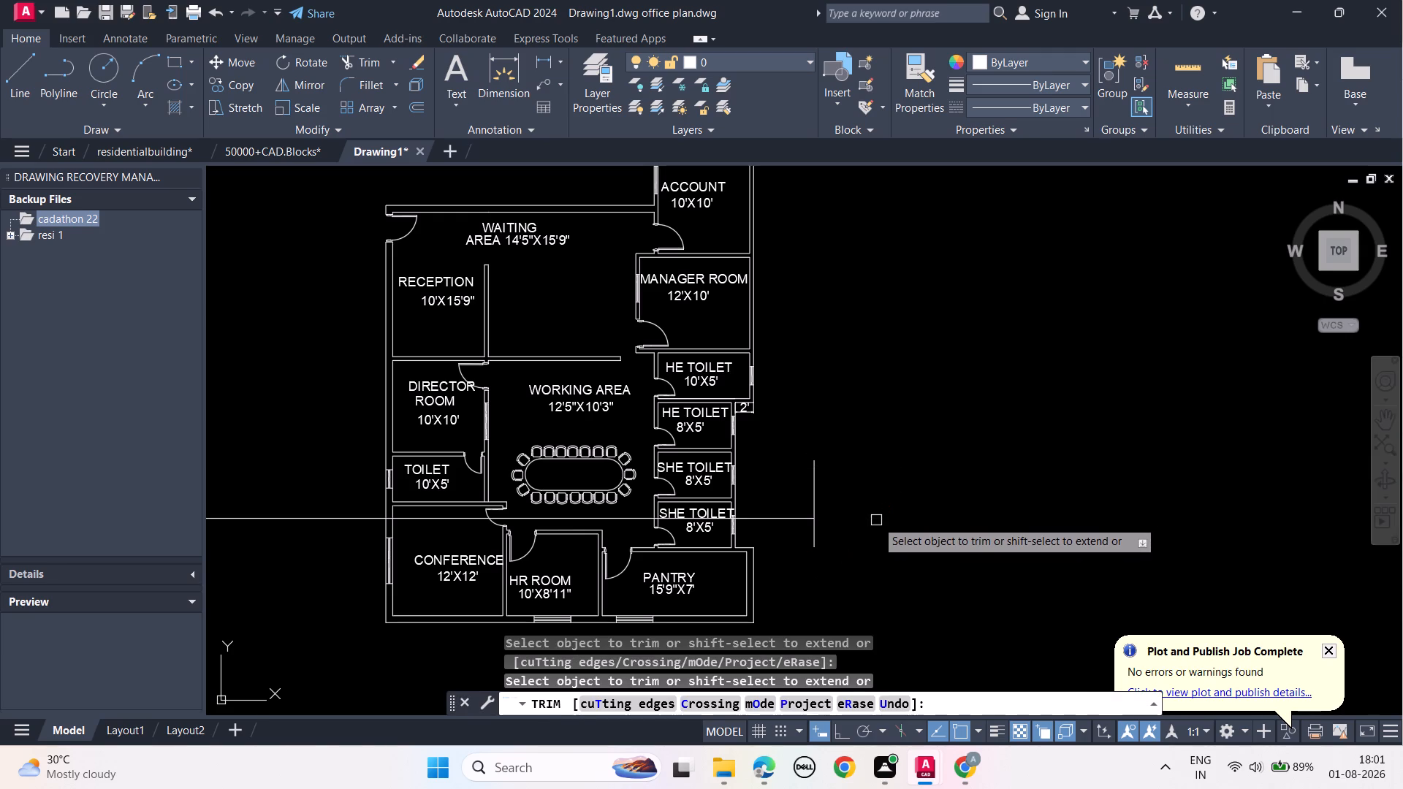
{"action": "left_click", "coordinate": [812, 487]}
{"action": "key", "text": "Escape"}
{"action": "key", "text": "Escape"}
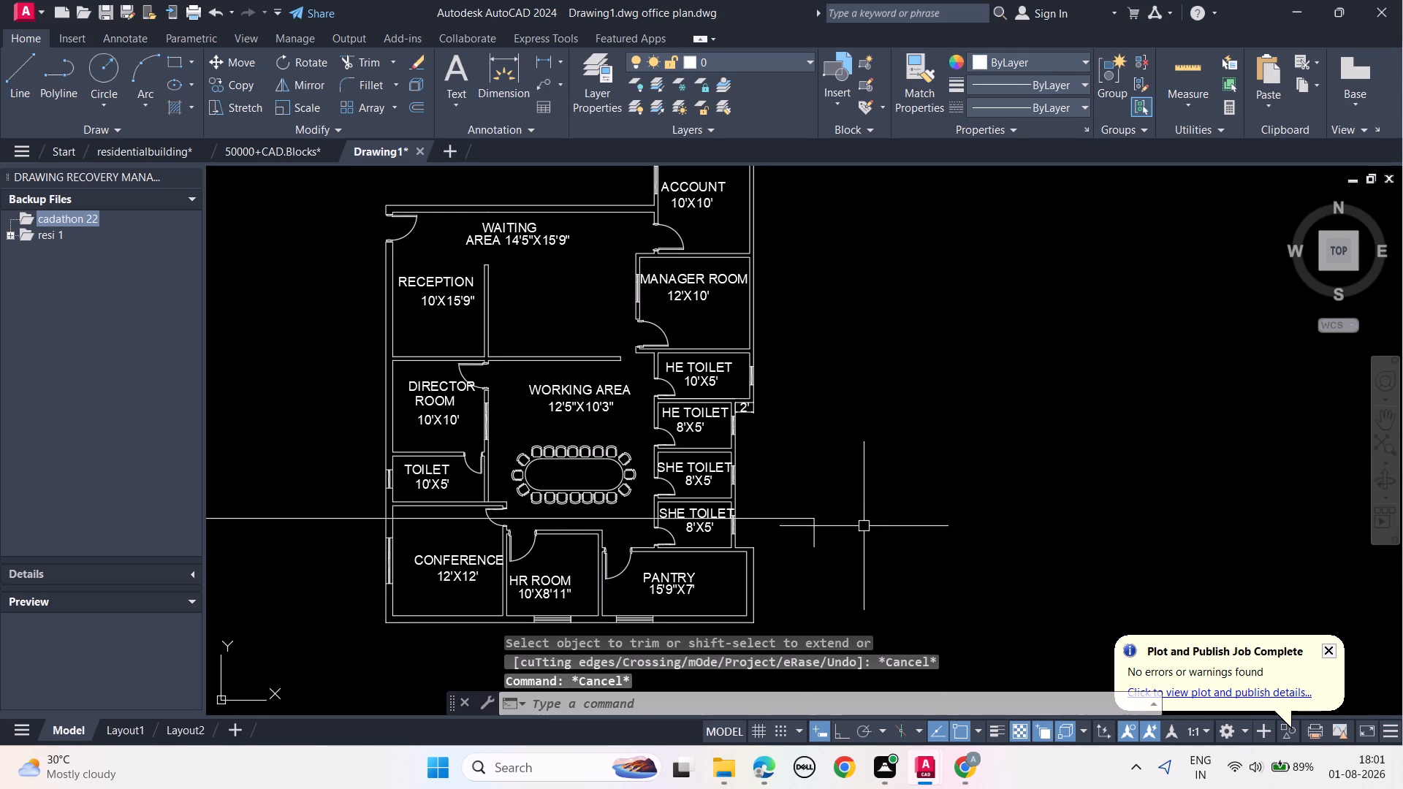
{"action": "key", "text": "Escape"}
{"action": "key", "text": "Escape"}
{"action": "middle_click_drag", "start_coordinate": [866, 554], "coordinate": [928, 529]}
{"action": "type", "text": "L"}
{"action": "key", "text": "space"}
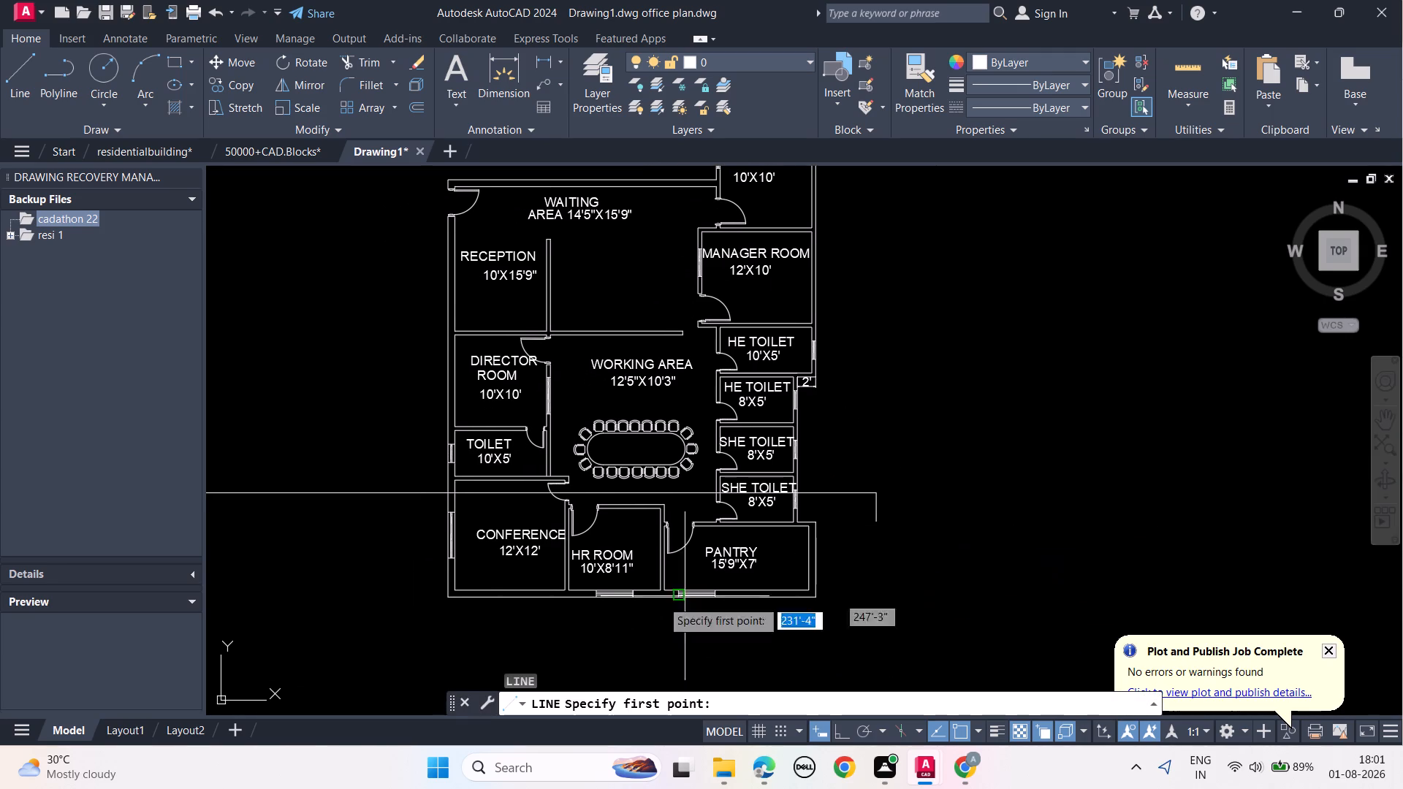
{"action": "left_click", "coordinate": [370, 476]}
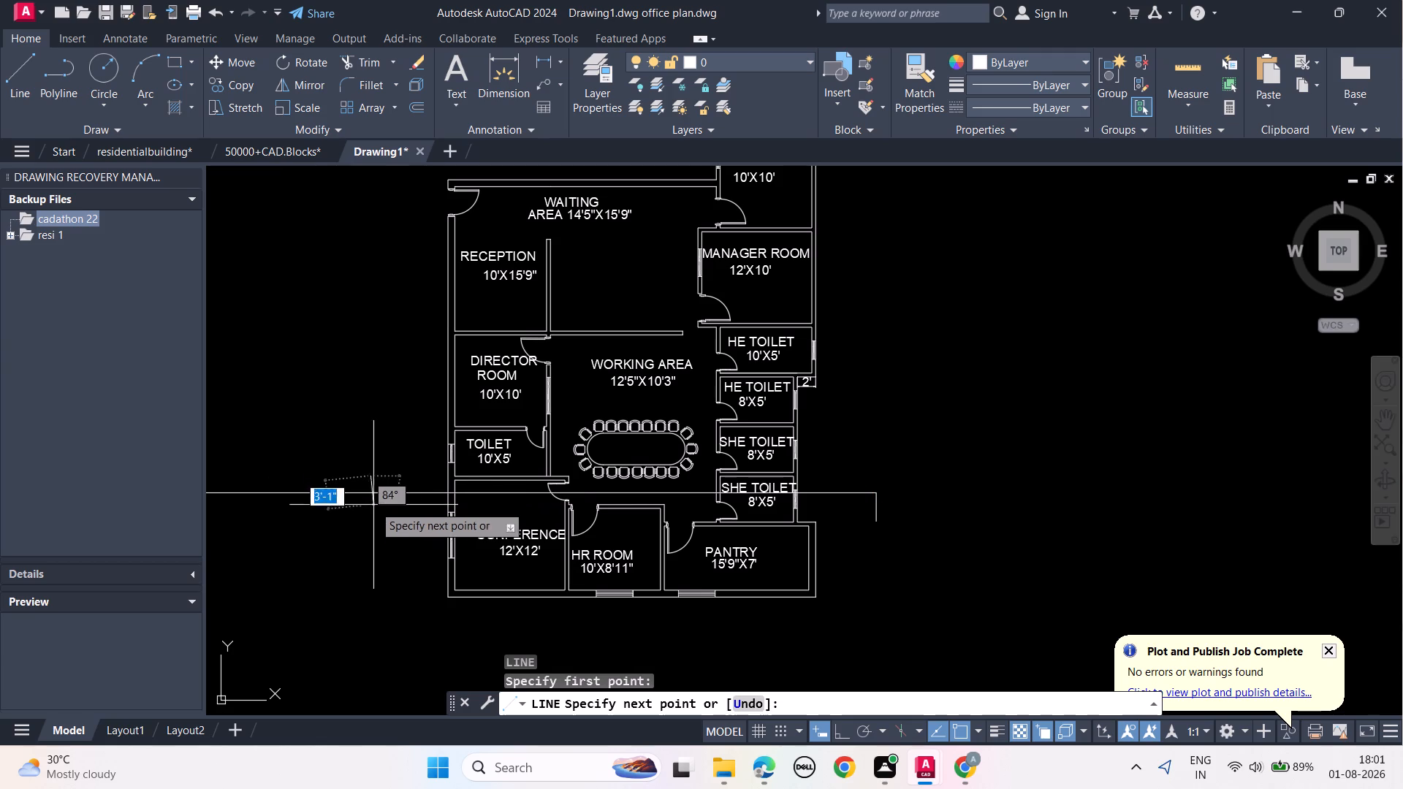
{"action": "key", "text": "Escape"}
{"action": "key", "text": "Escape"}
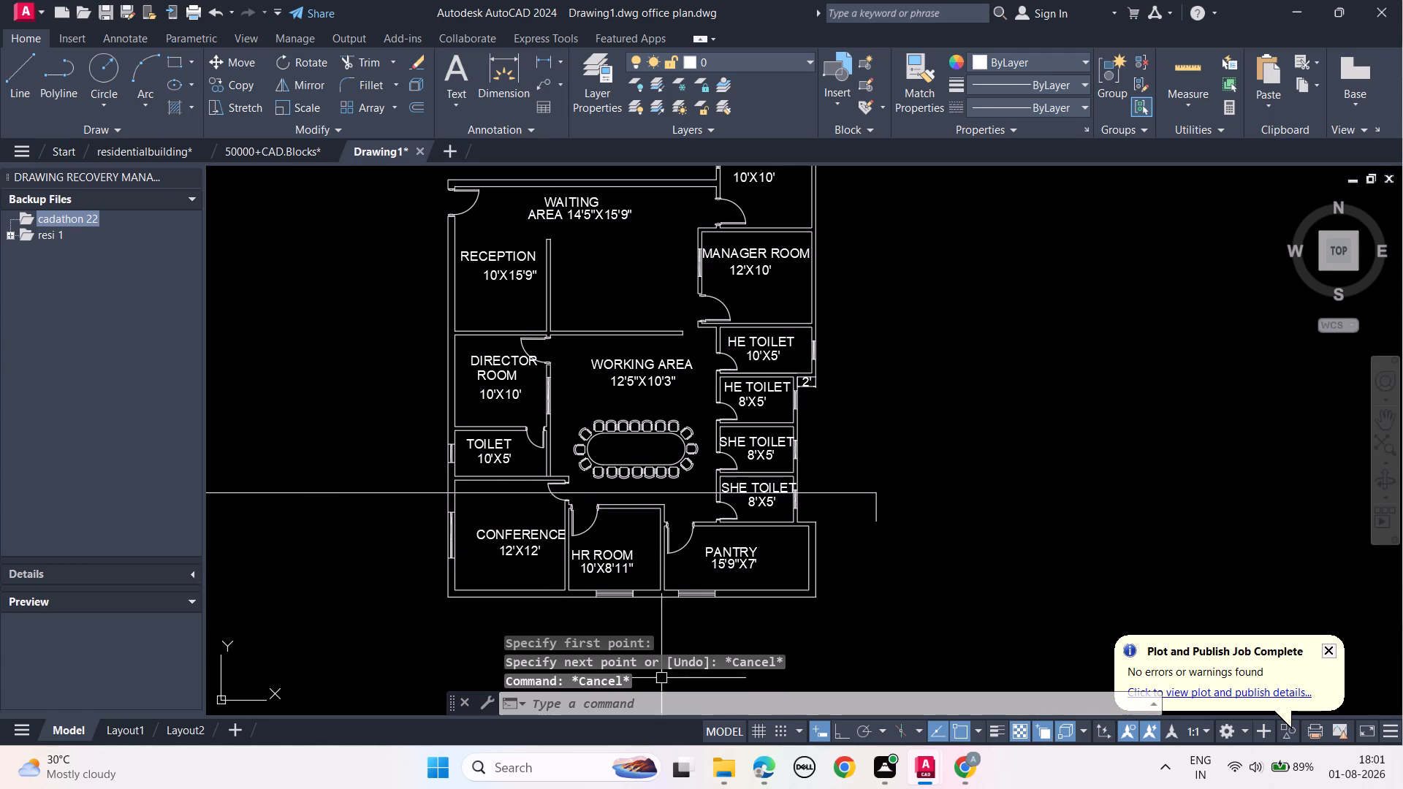
With Ortho on, draw a short vertical line crossing the horizontal section line outside the plan's left wall.
{"action": "left_click", "coordinate": [837, 729]}
{"action": "type", "text": "L"}
{"action": "key", "text": "space"}
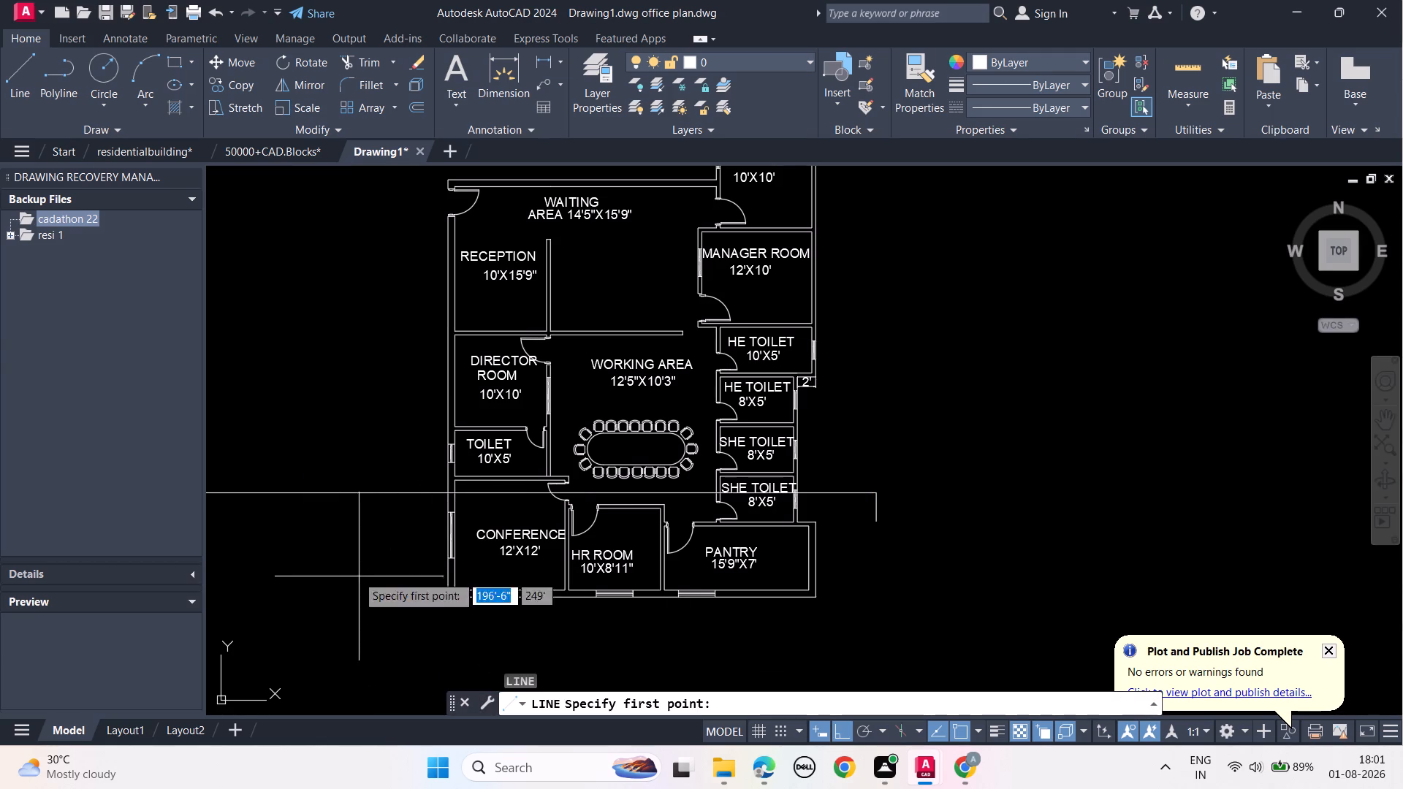
{"action": "left_click", "coordinate": [383, 476]}
{"action": "left_click", "coordinate": [384, 524]}
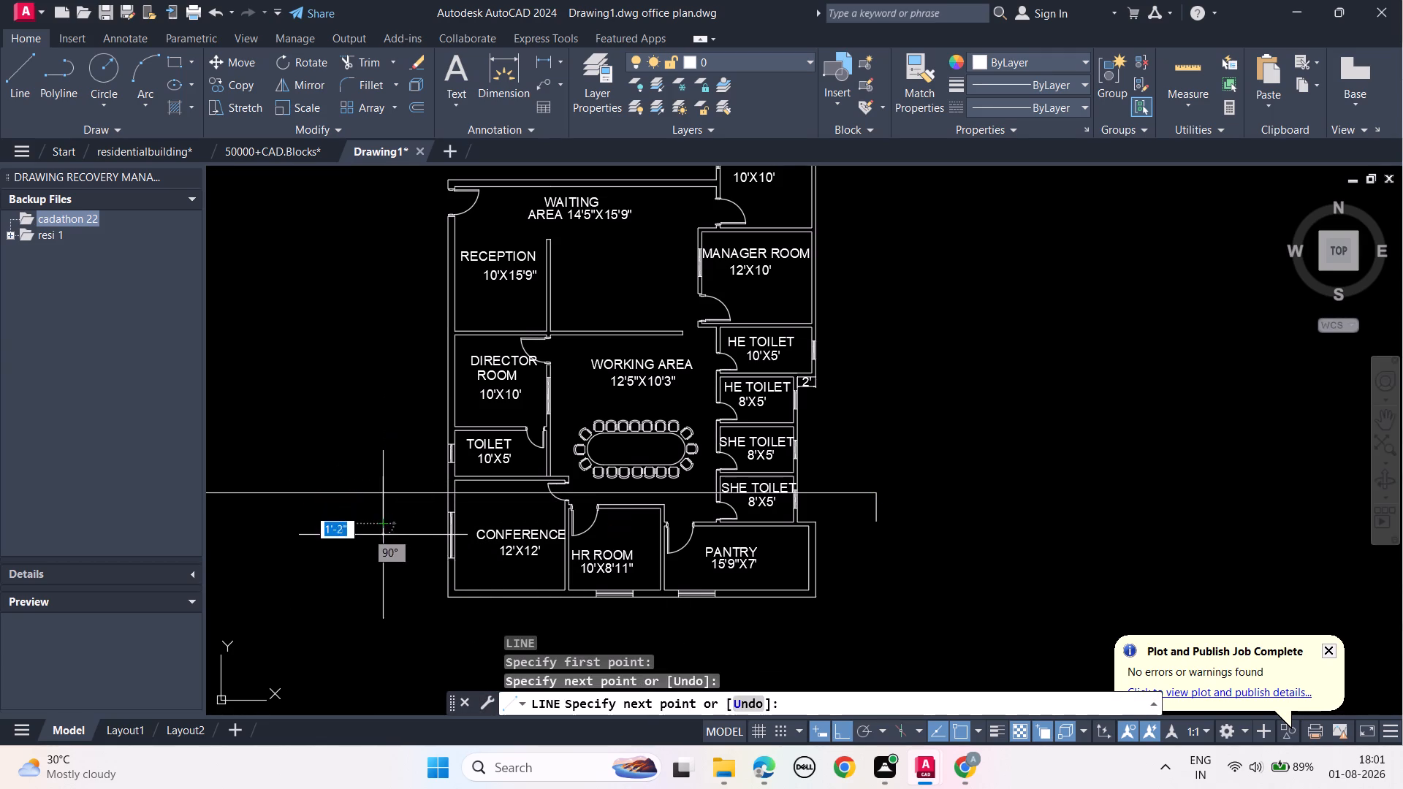
{"action": "key", "text": "Escape"}
{"action": "key", "text": "Escape"}
{"action": "key", "text": "Escape"}
{"action": "key", "text": "Escape"}
{"action": "key", "text": "Escape"}
{"action": "key", "text": "Escape"}
{"action": "key", "text": "Escape"}
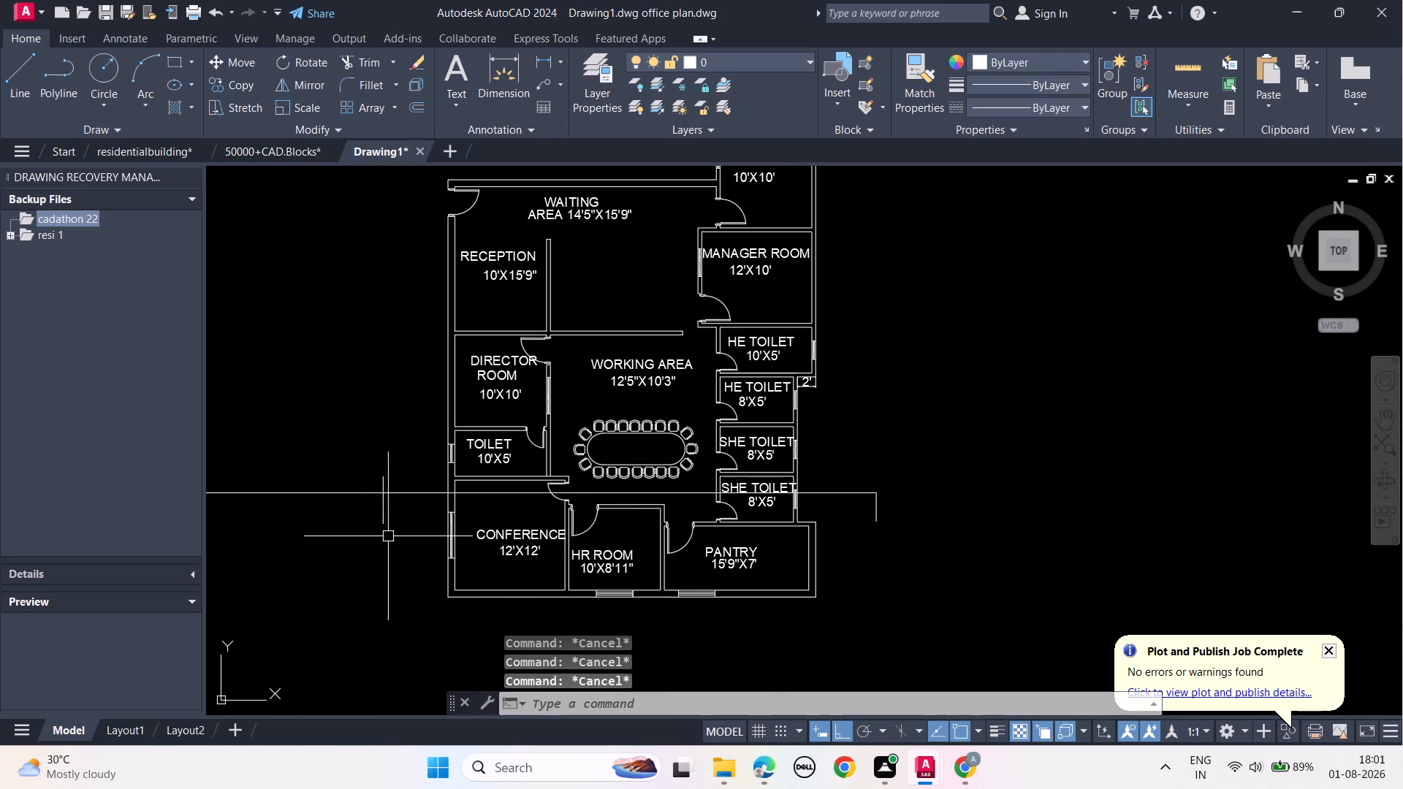
Trim the section line beyond the left-hand vertical and the vertical's part above it, leaving a downward corner.
{"action": "scroll", "coordinate": [392, 527], "scroll_direction": "up", "scroll_amount": 1}
{"action": "type", "text": "TR"}
{"action": "key", "text": "space"}
{"action": "left_click", "coordinate": [327, 473]}
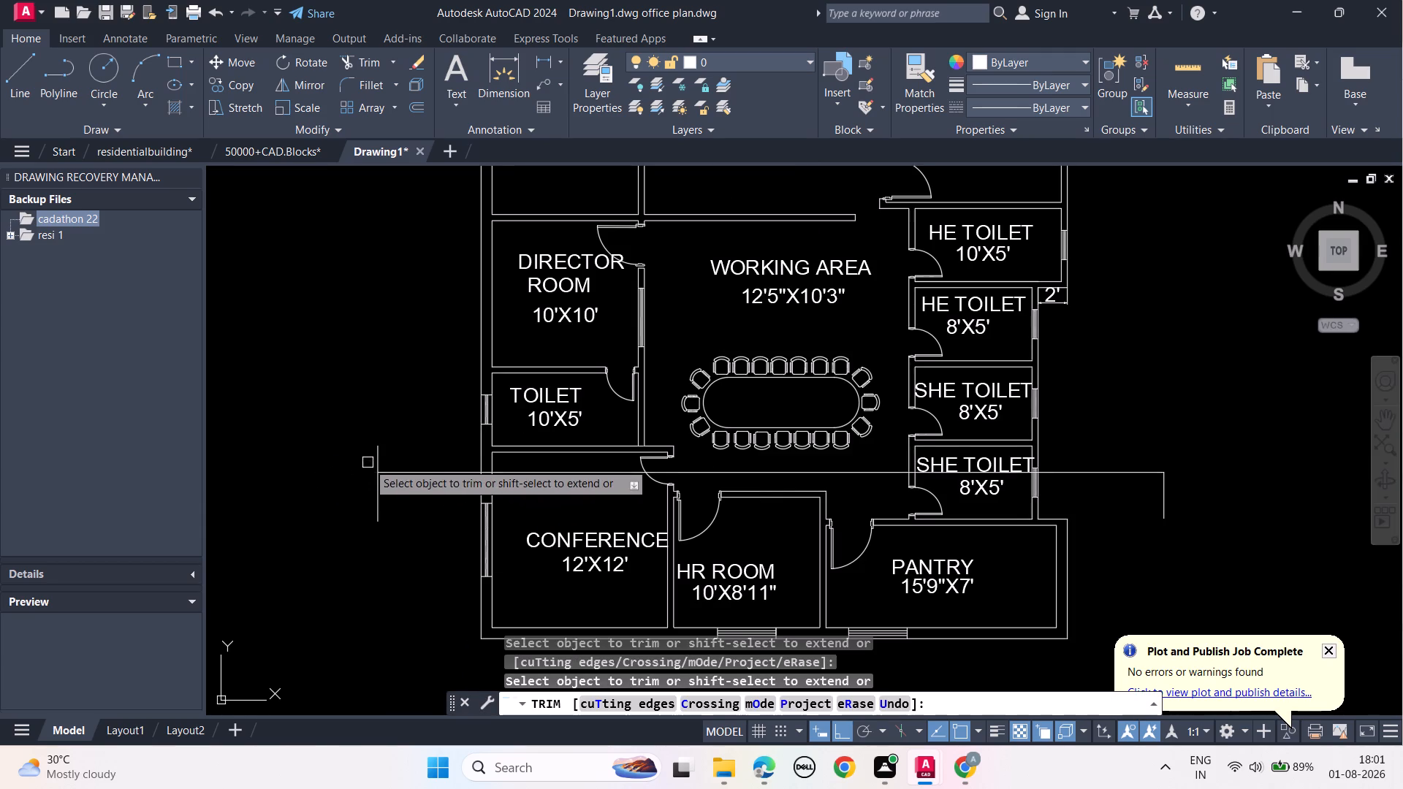
{"action": "left_click", "coordinate": [374, 454]}
{"action": "key", "text": "Escape"}
{"action": "key", "text": "Escape"}
{"action": "key", "text": "Escape"}
{"action": "key", "text": "Escape"}
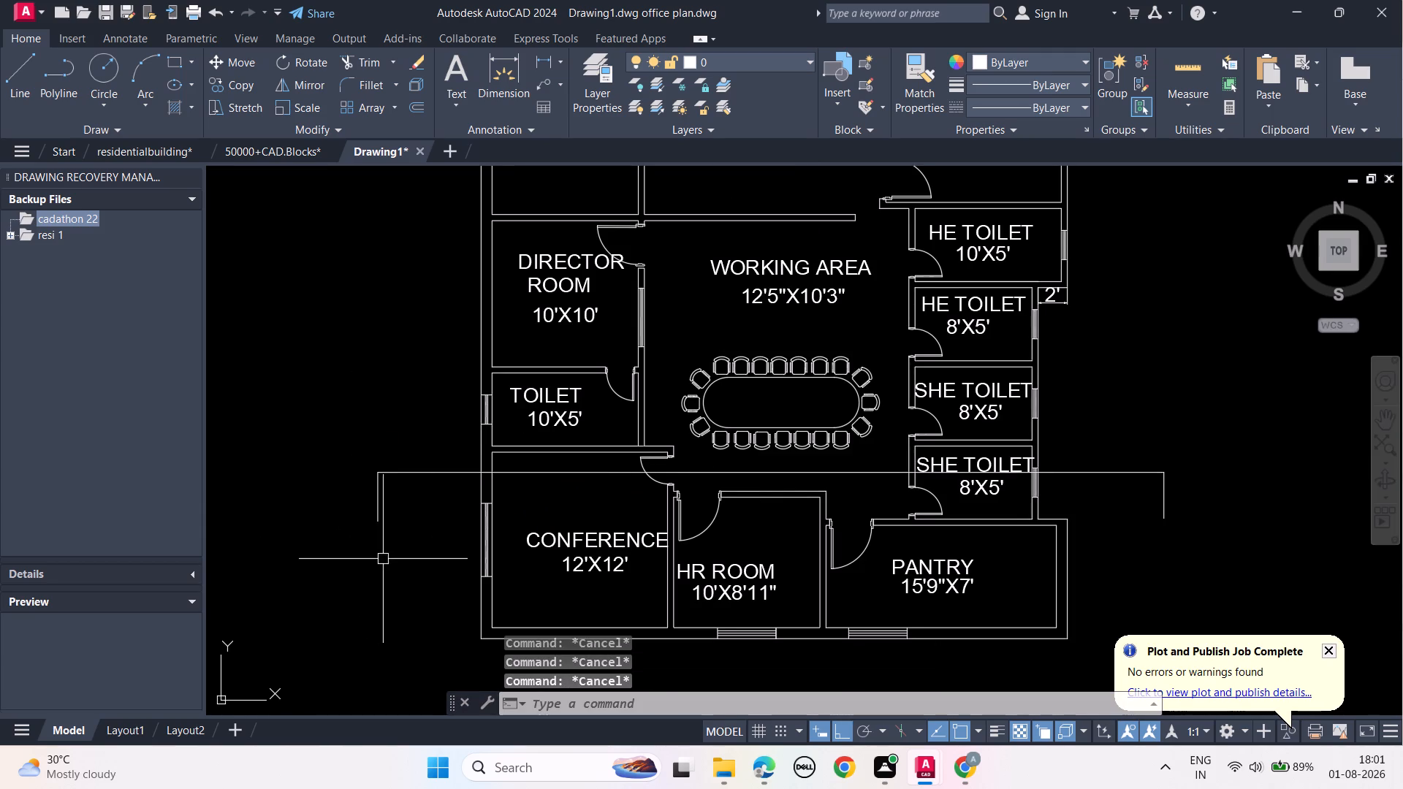
With Ortho off, draw an arrowhead stroke about 1'-8" long at 45° up and rightward from the left vertical's lower end.
{"action": "middle_click_drag", "start_coordinate": [406, 553], "coordinate": [382, 548]}
{"action": "type", "text": "L"}
{"action": "key", "text": "space"}
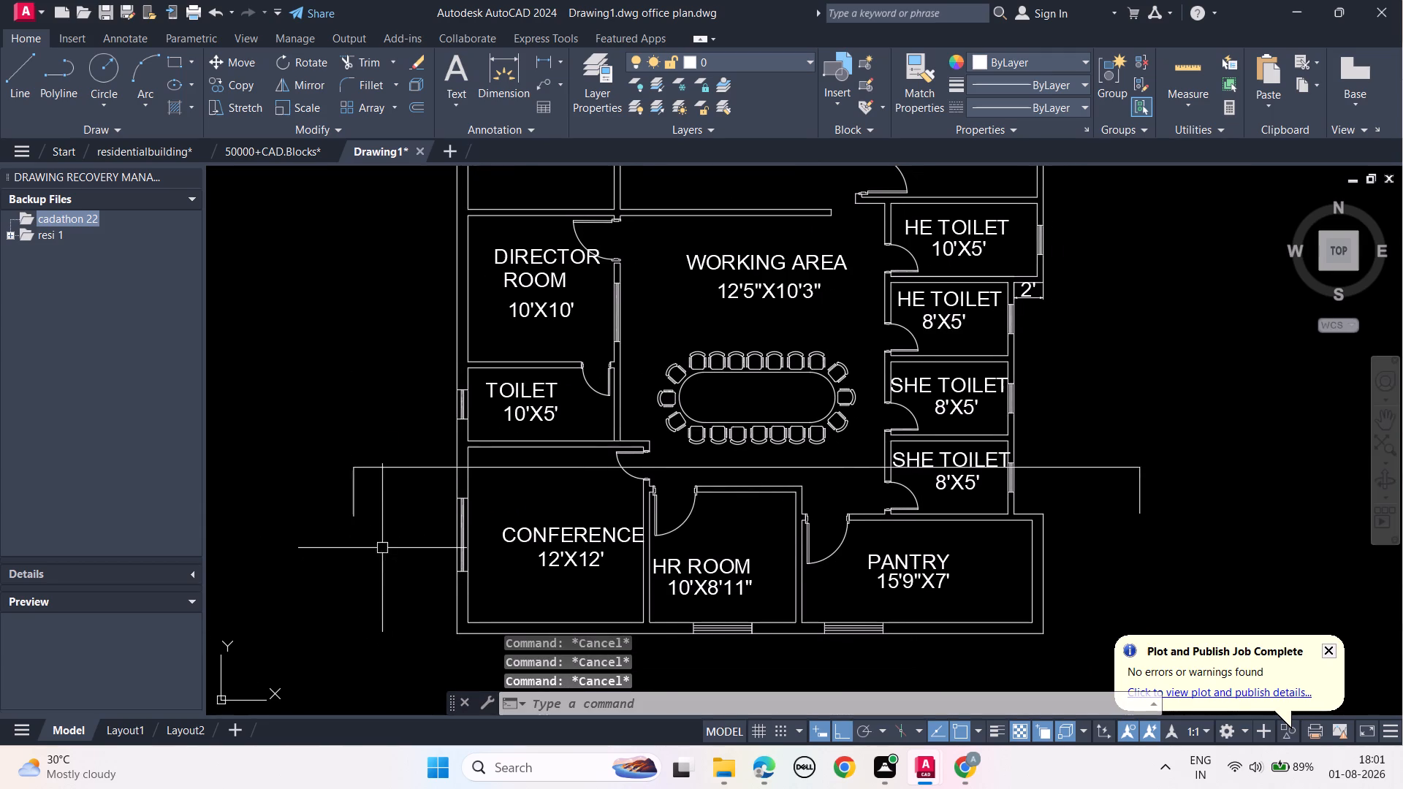
{"action": "scroll", "coordinate": [374, 532], "scroll_direction": "up", "scroll_amount": 1}
{"action": "left_click", "coordinate": [340, 502]}
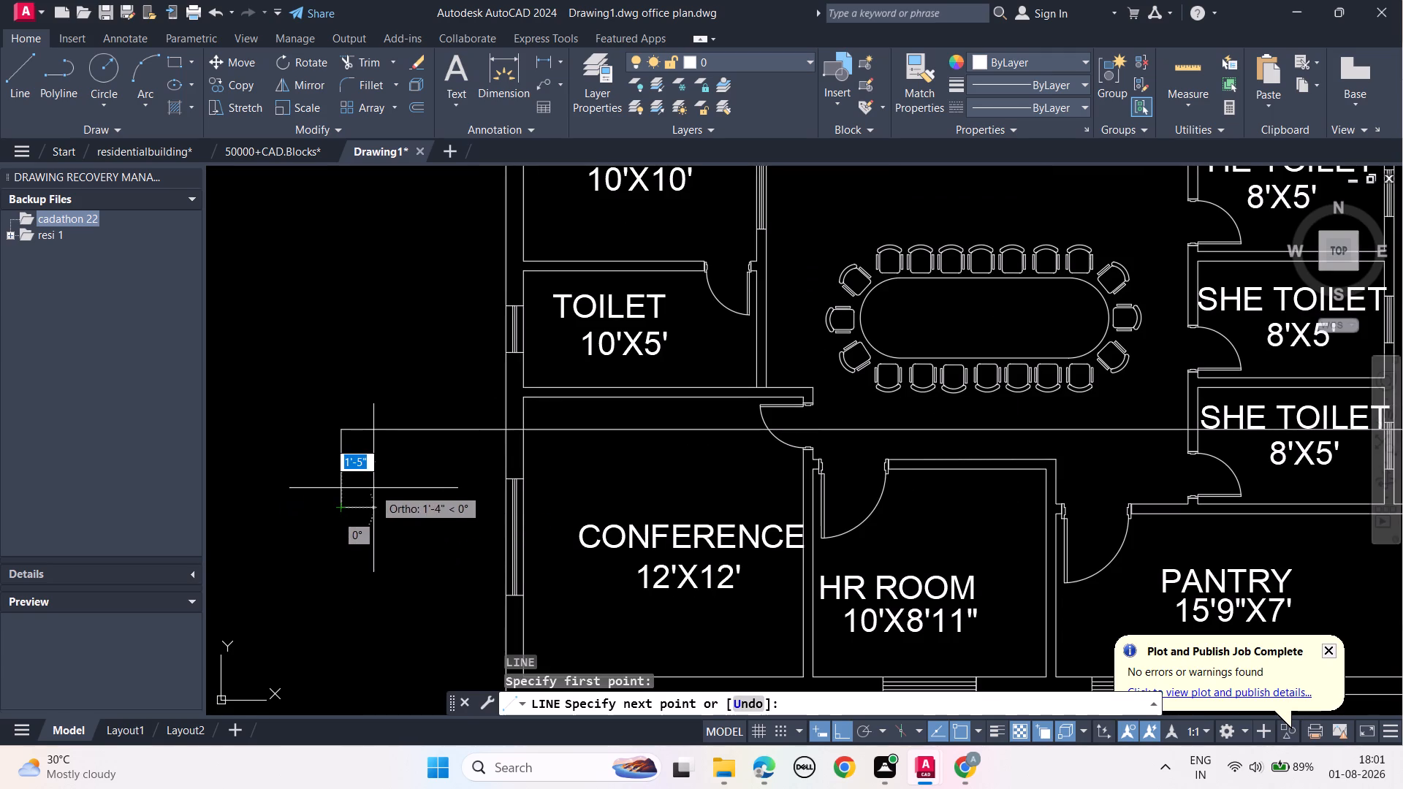
{"action": "left_click", "coordinate": [841, 730]}
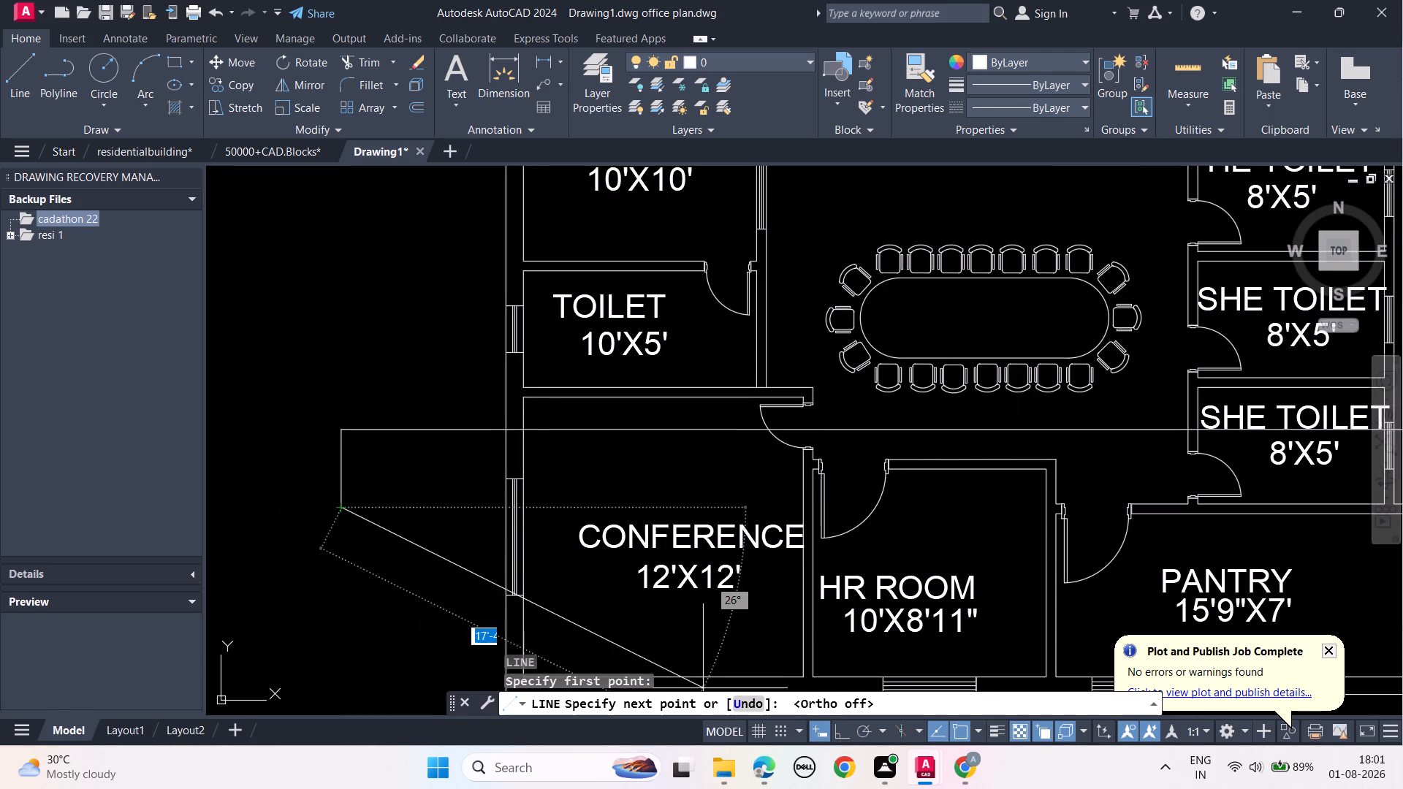
{"action": "left_click", "coordinate": [369, 480]}
{"action": "key", "text": "Escape"}
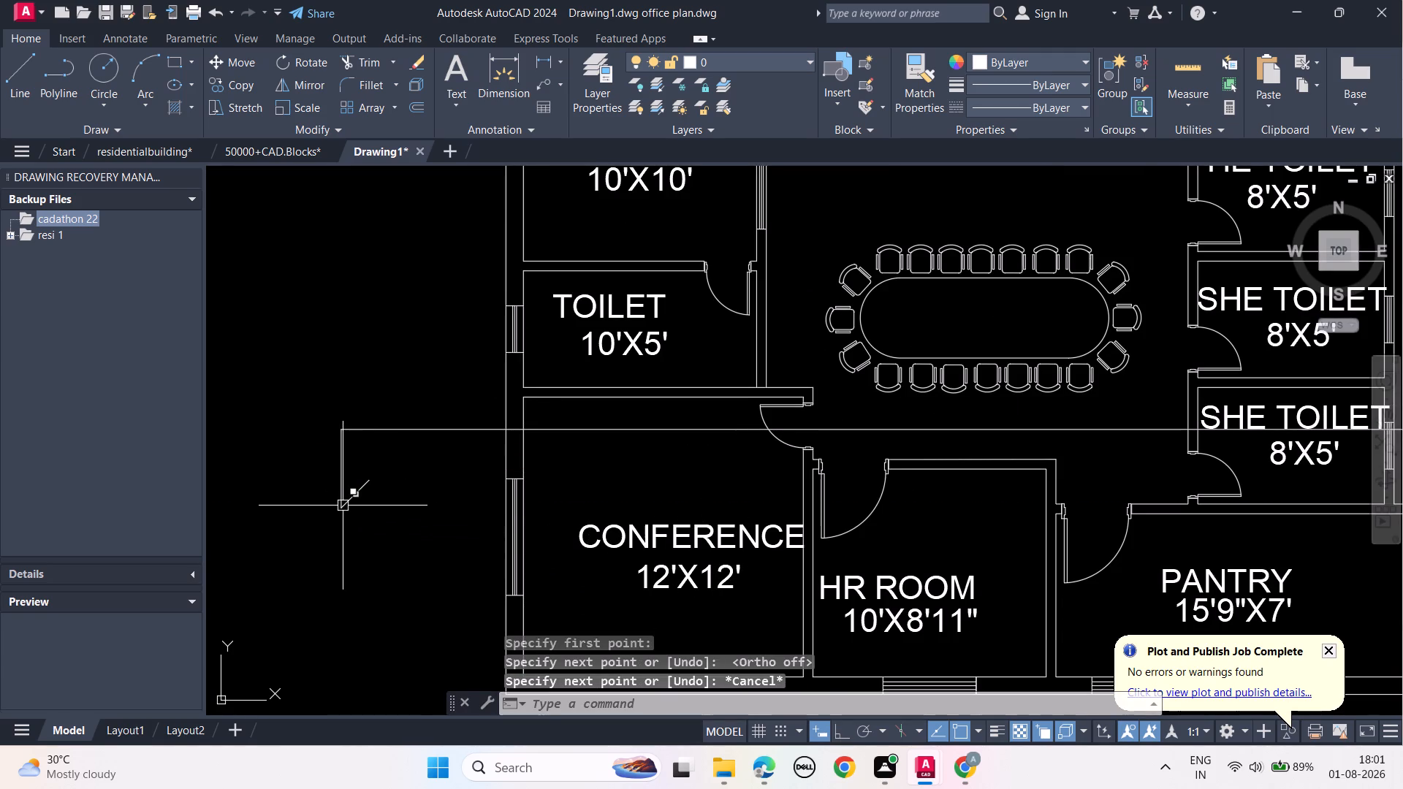
{"action": "left_click", "coordinate": [343, 506]}
{"action": "key", "text": "Escape"}
{"action": "key", "text": "Escape"}
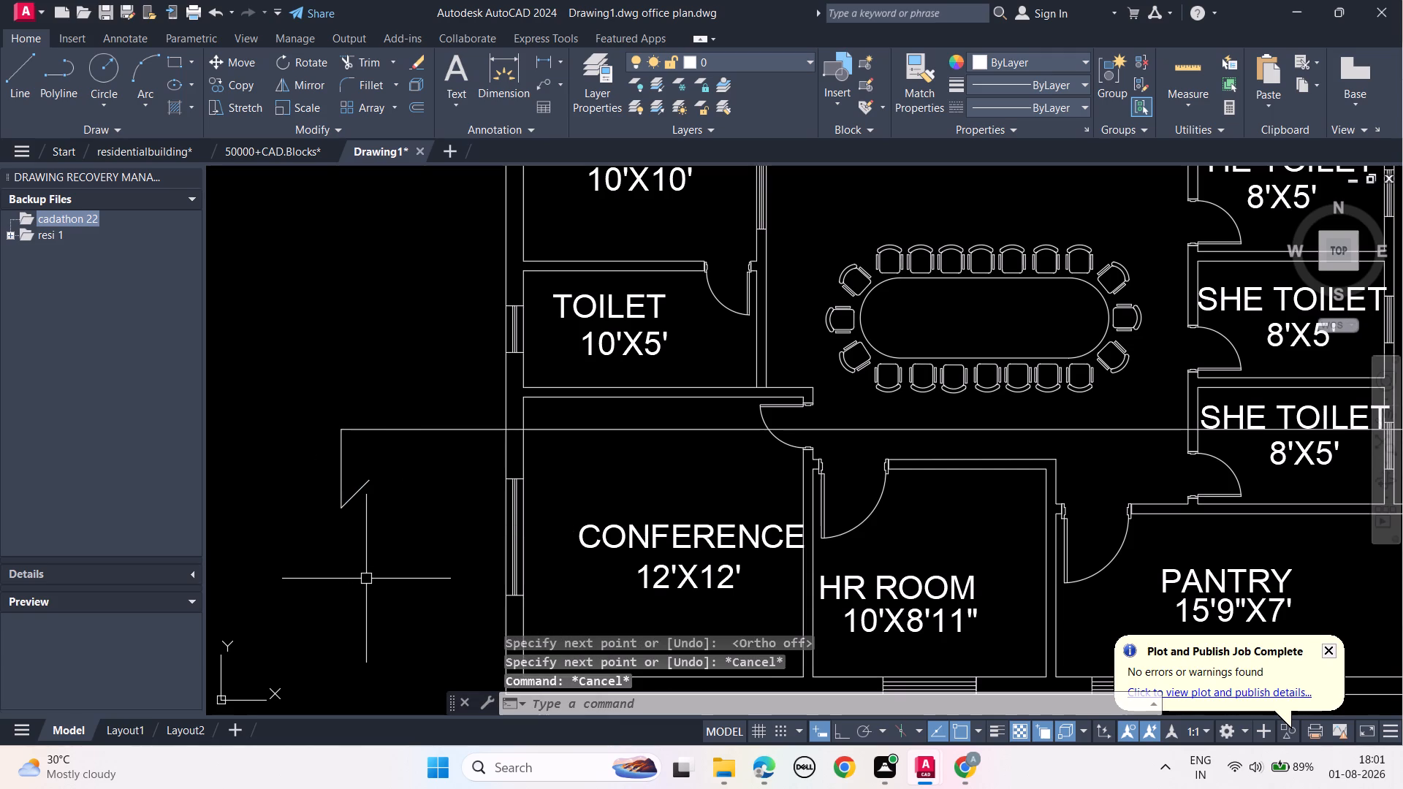
Draw the opposite arrowhead stroke slanting up and leftward from the left vertical's lower end.
{"action": "type", "text": "L"}
{"action": "key", "text": "space"}
{"action": "left_click", "coordinate": [336, 506]}
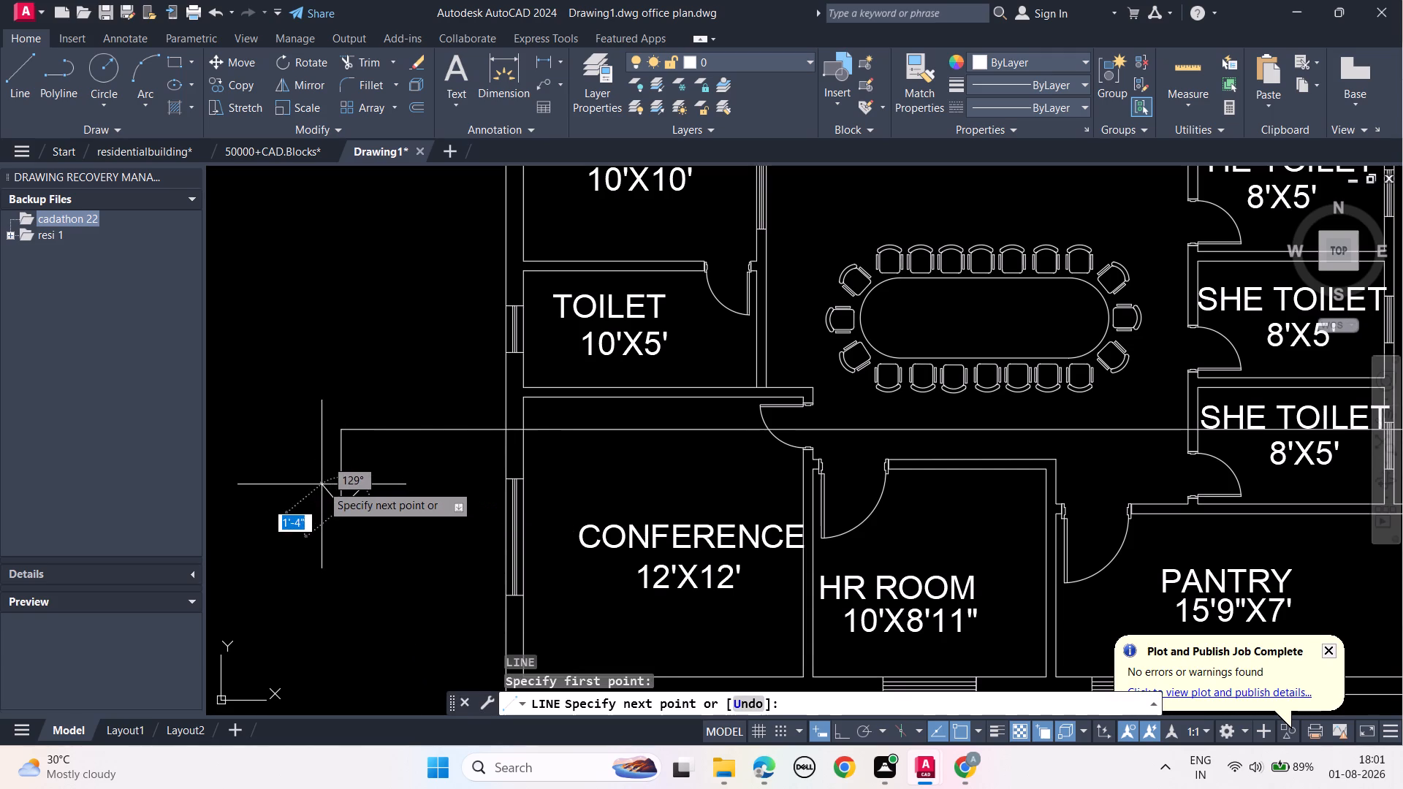
{"action": "left_click", "coordinate": [319, 478]}
{"action": "key", "text": "Escape"}
{"action": "key", "text": "Escape"}
{"action": "key", "text": "Escape"}
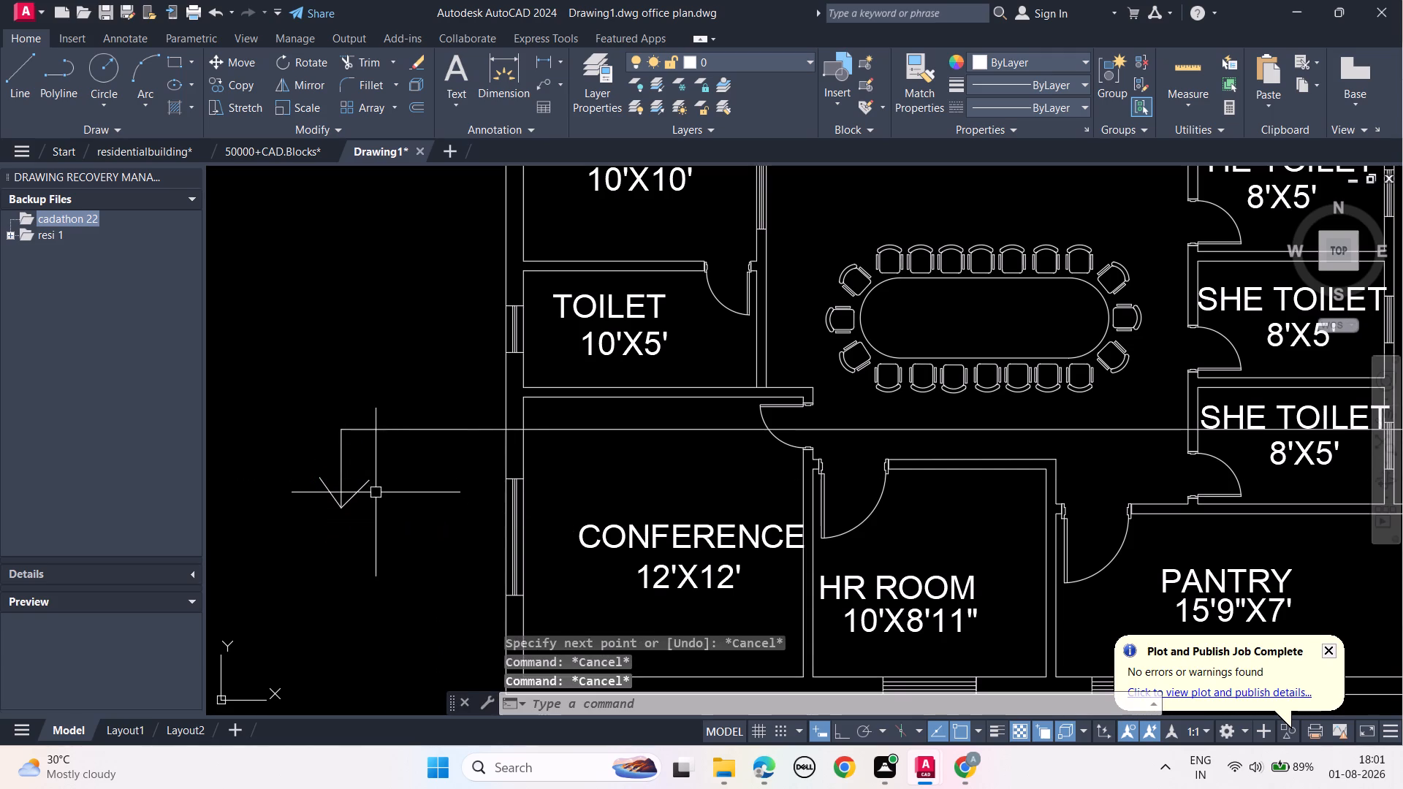
Copy both arrowhead strokes from the lower end of the section line's left vertical to the right vertical's lower end, about 53'-9" across.
{"action": "left_click", "coordinate": [360, 491]}
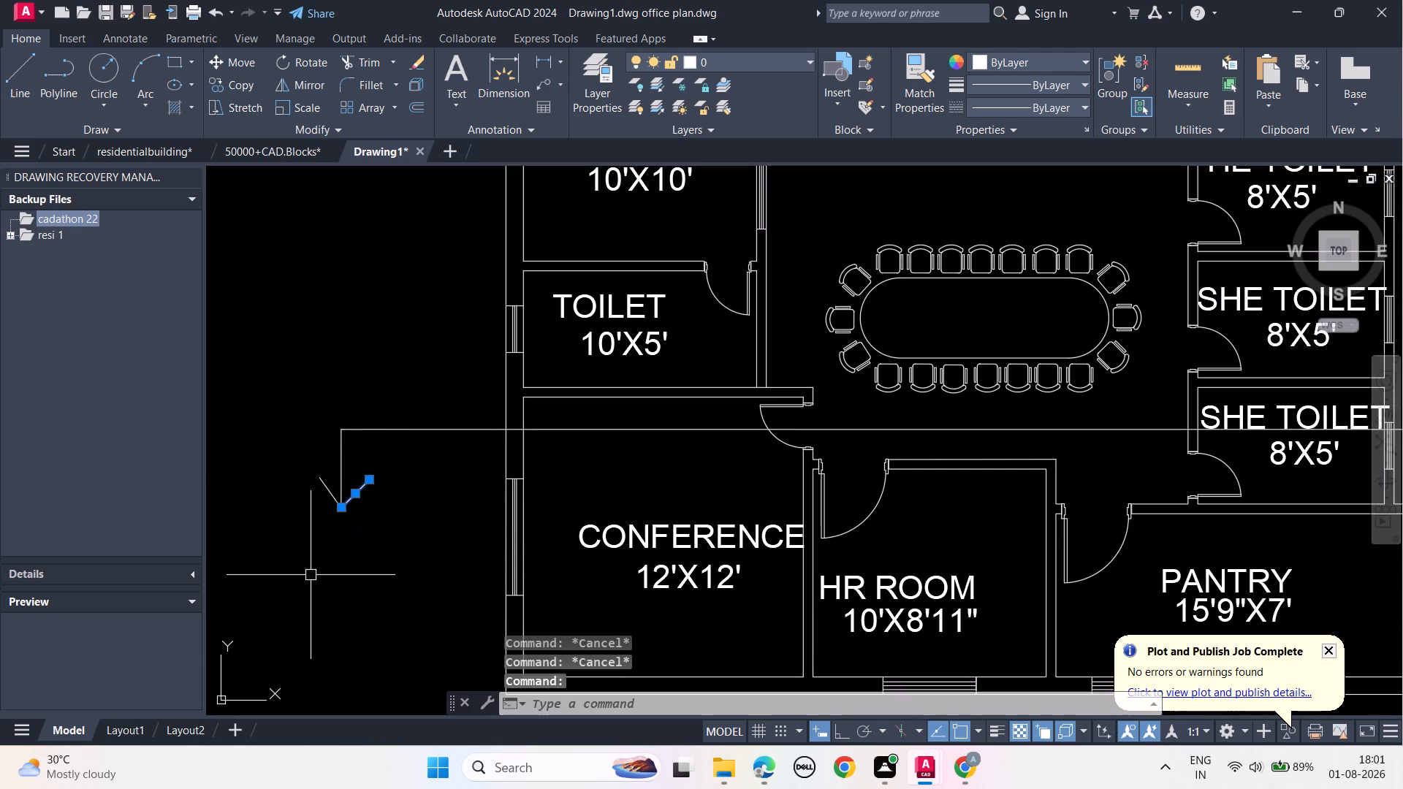
{"action": "left_click", "coordinate": [327, 489]}
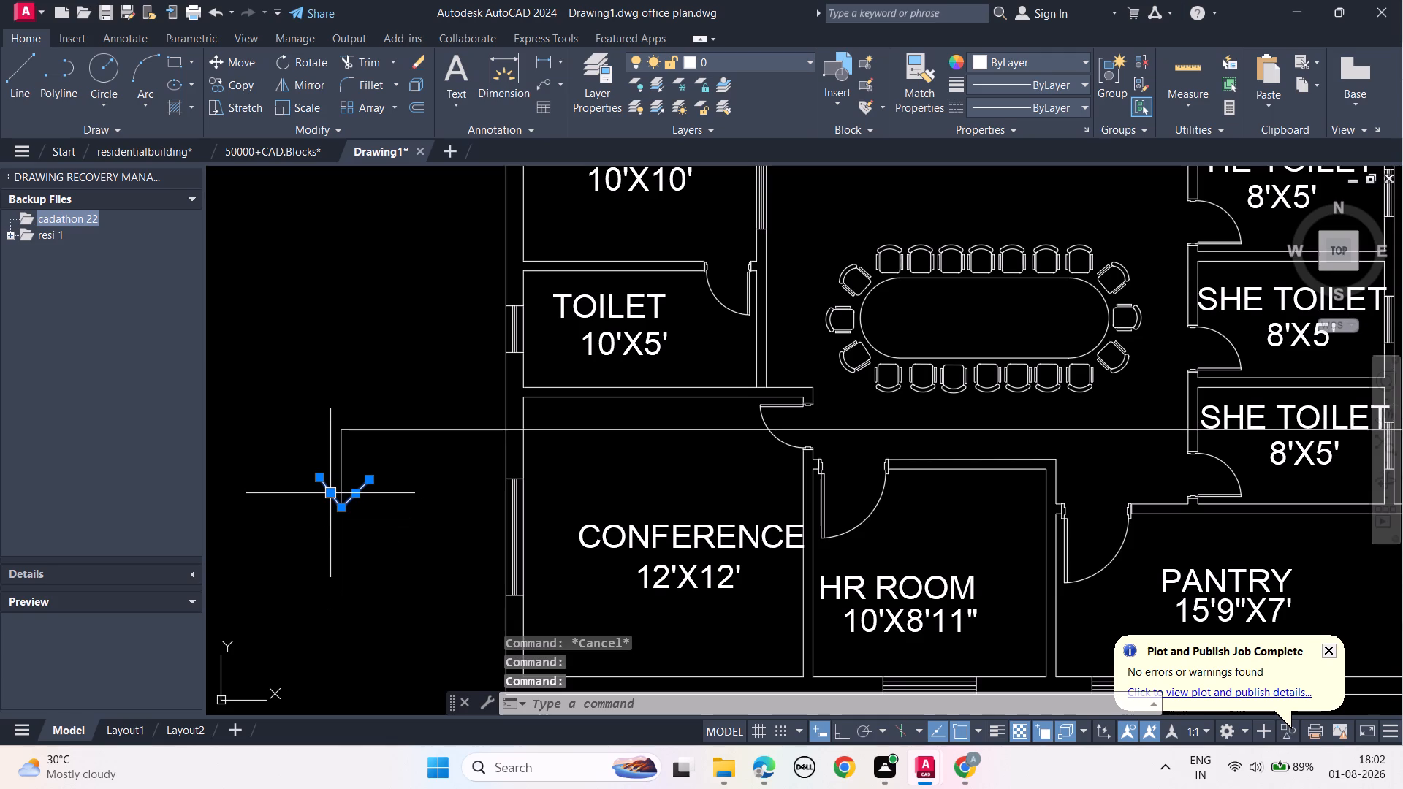
{"action": "key", "text": "ctrl+c"}
{"action": "left_click", "coordinate": [341, 509]}
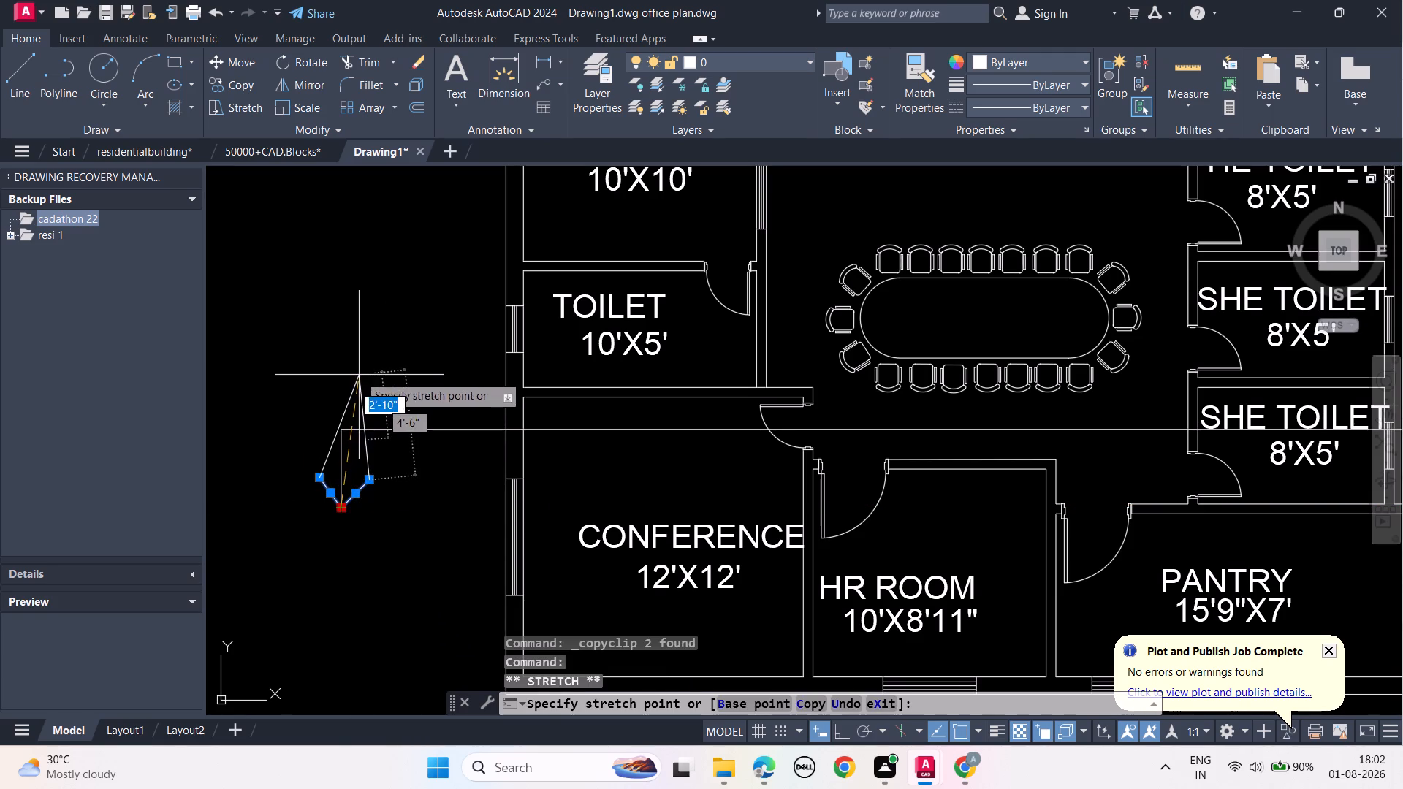
{"action": "key", "text": "Escape"}
{"action": "type", "text": "COP"}
{"action": "key", "text": "y"}
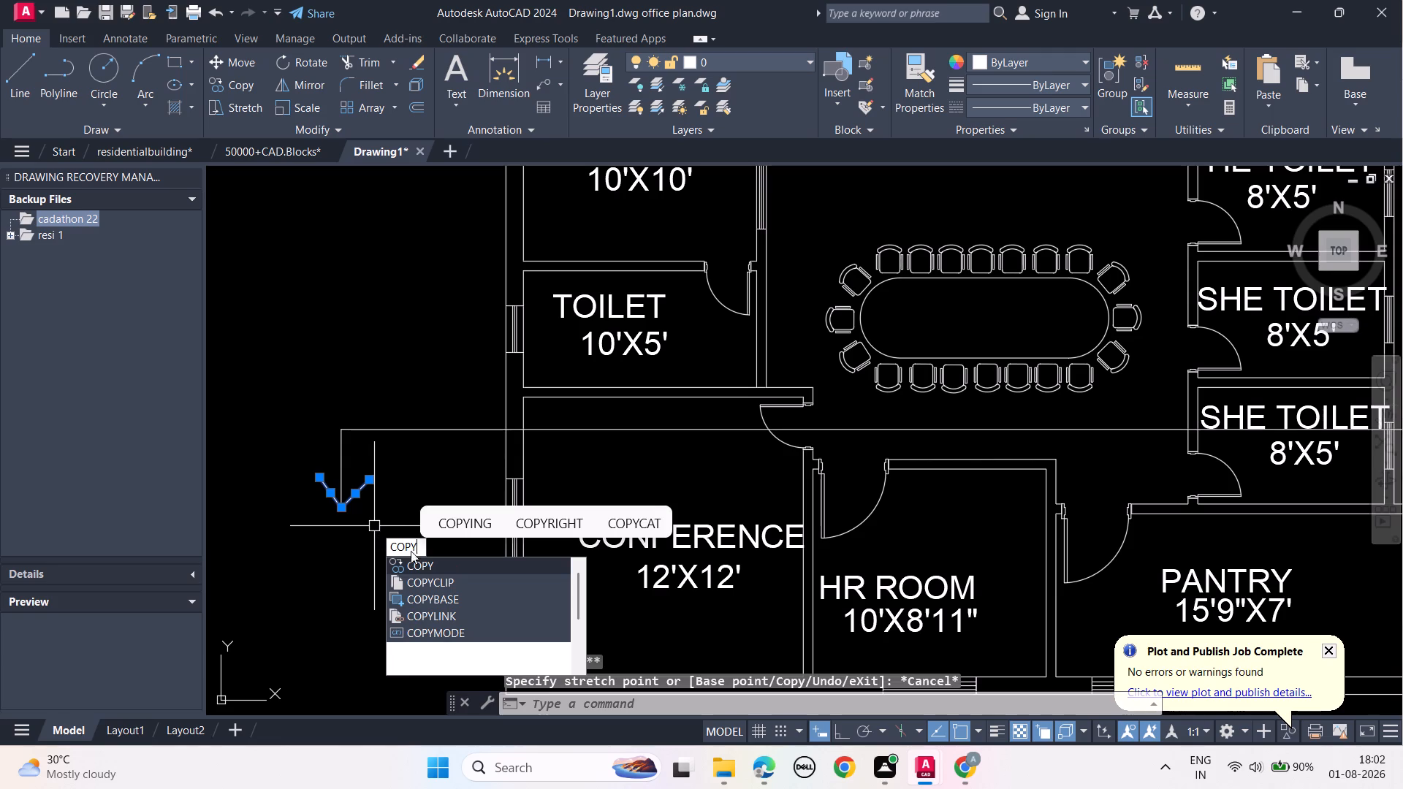
{"action": "left_click", "coordinate": [423, 563]}
{"action": "left_click", "coordinate": [343, 508]}
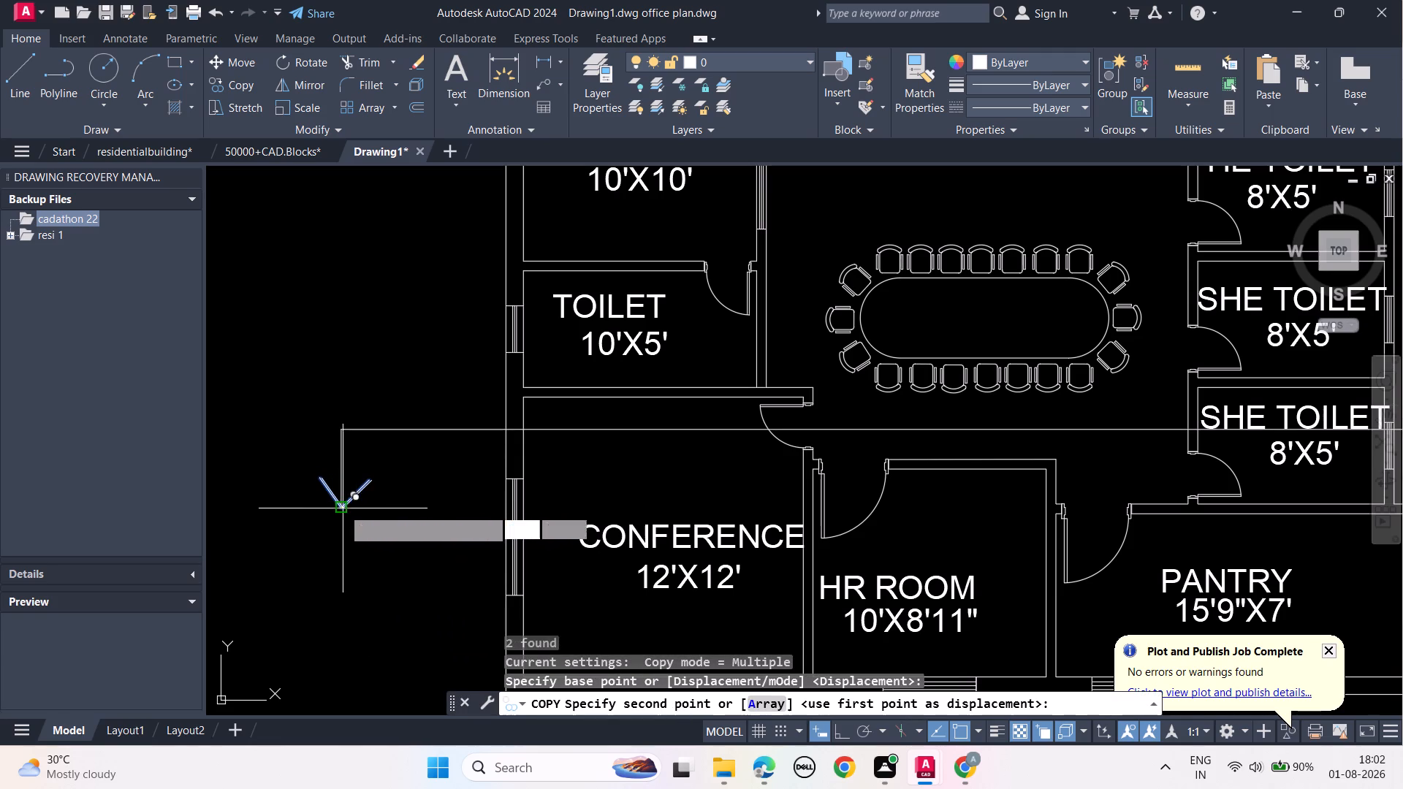
{"action": "middle_click_drag", "start_coordinate": [838, 530], "coordinate": [381, 573]}
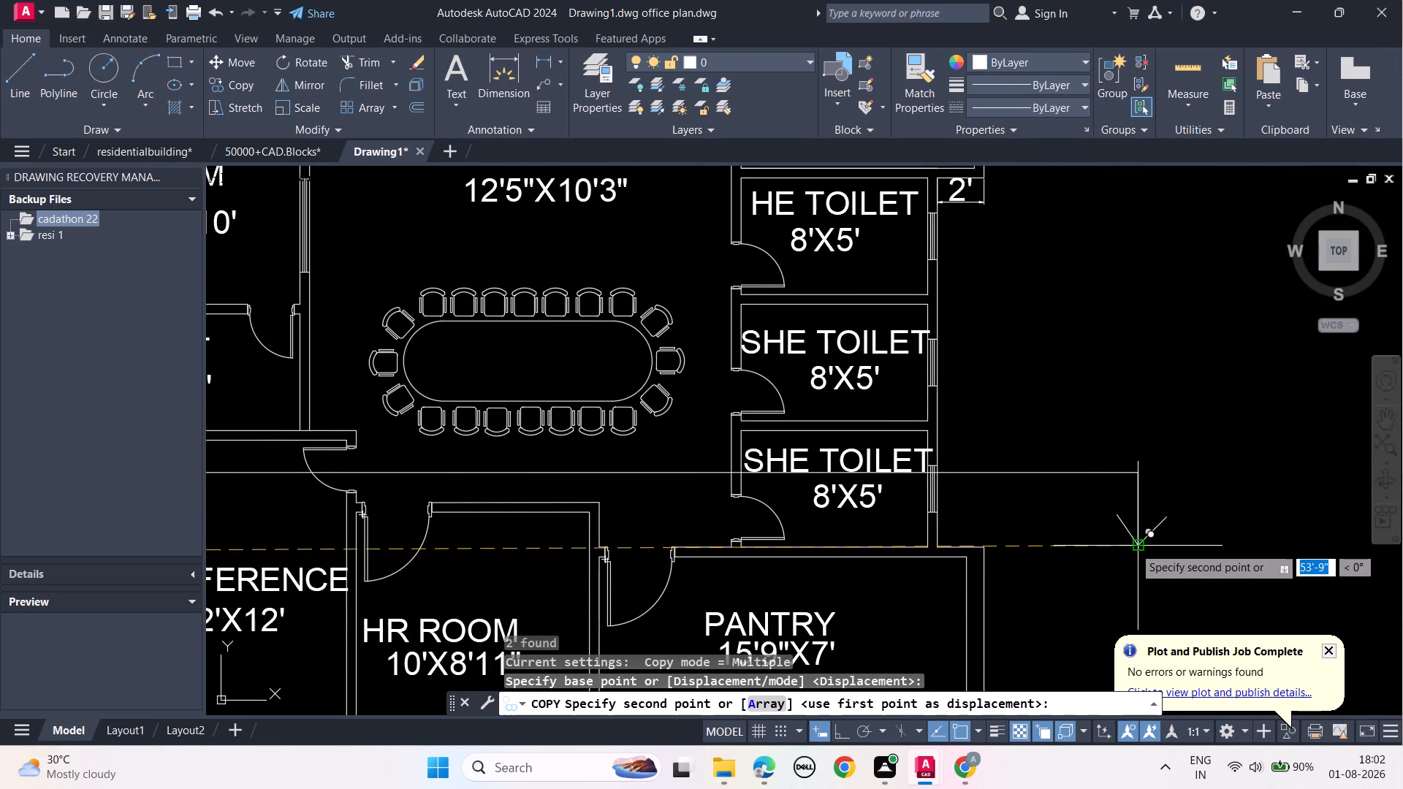
{"action": "left_click", "coordinate": [1133, 546]}
{"action": "key", "text": "Escape"}
{"action": "key", "text": "Escape"}
{"action": "key", "text": "Escape"}
Examine the plan's section line, the elevation above it, and the separate set of horizontal and vertical construction lines beside the elevation.
{"action": "scroll", "coordinate": [1087, 605], "scroll_direction": "down", "scroll_amount": 2}
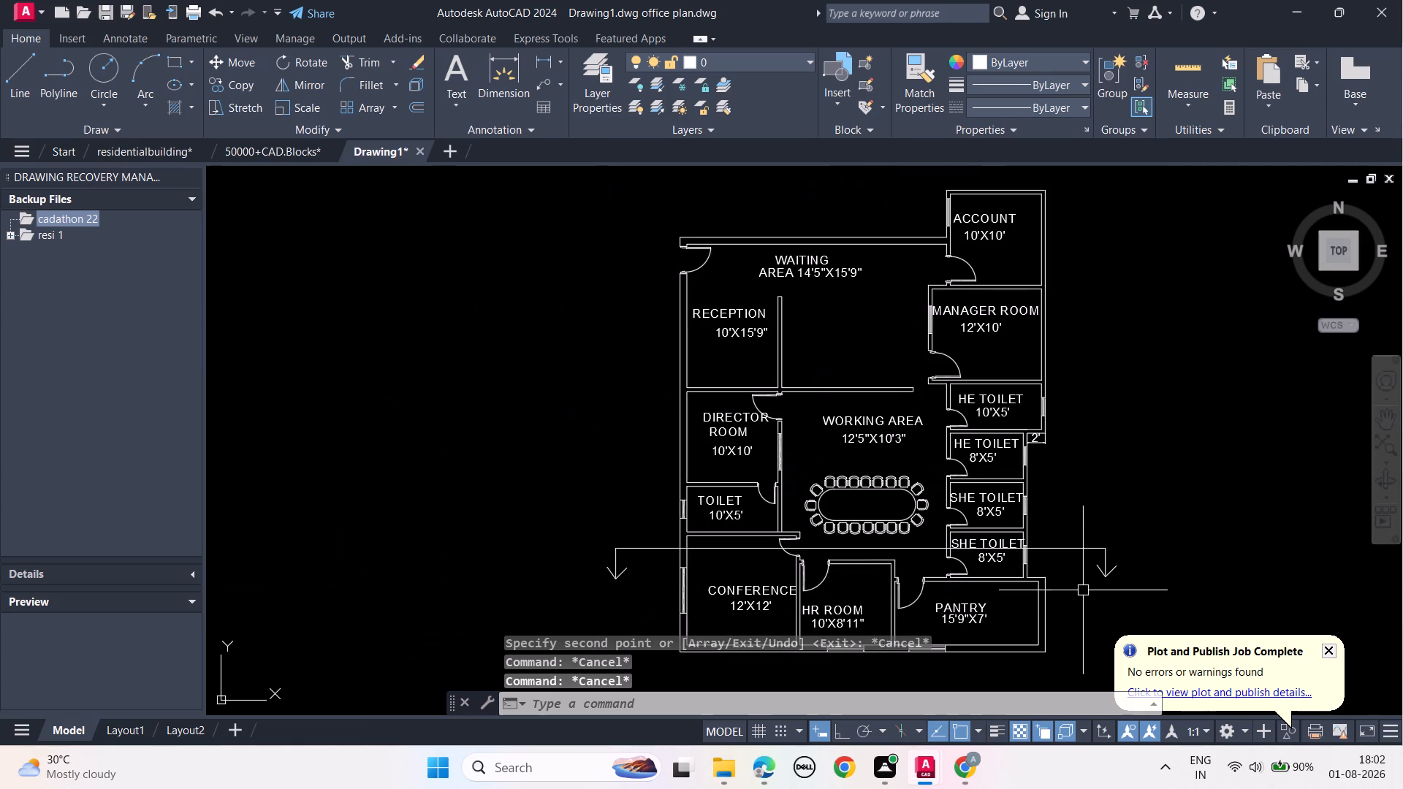
{"action": "middle_click_drag", "start_coordinate": [1096, 619], "coordinate": [788, 630]}
{"action": "middle_click_drag", "start_coordinate": [924, 528], "coordinate": [813, 506]}
{"action": "scroll", "coordinate": [810, 506], "scroll_direction": "down", "scroll_amount": 1}
{"action": "middle_click_drag", "start_coordinate": [986, 480], "coordinate": [899, 575]}
{"action": "middle_click_drag", "start_coordinate": [1073, 449], "coordinate": [1057, 458]}
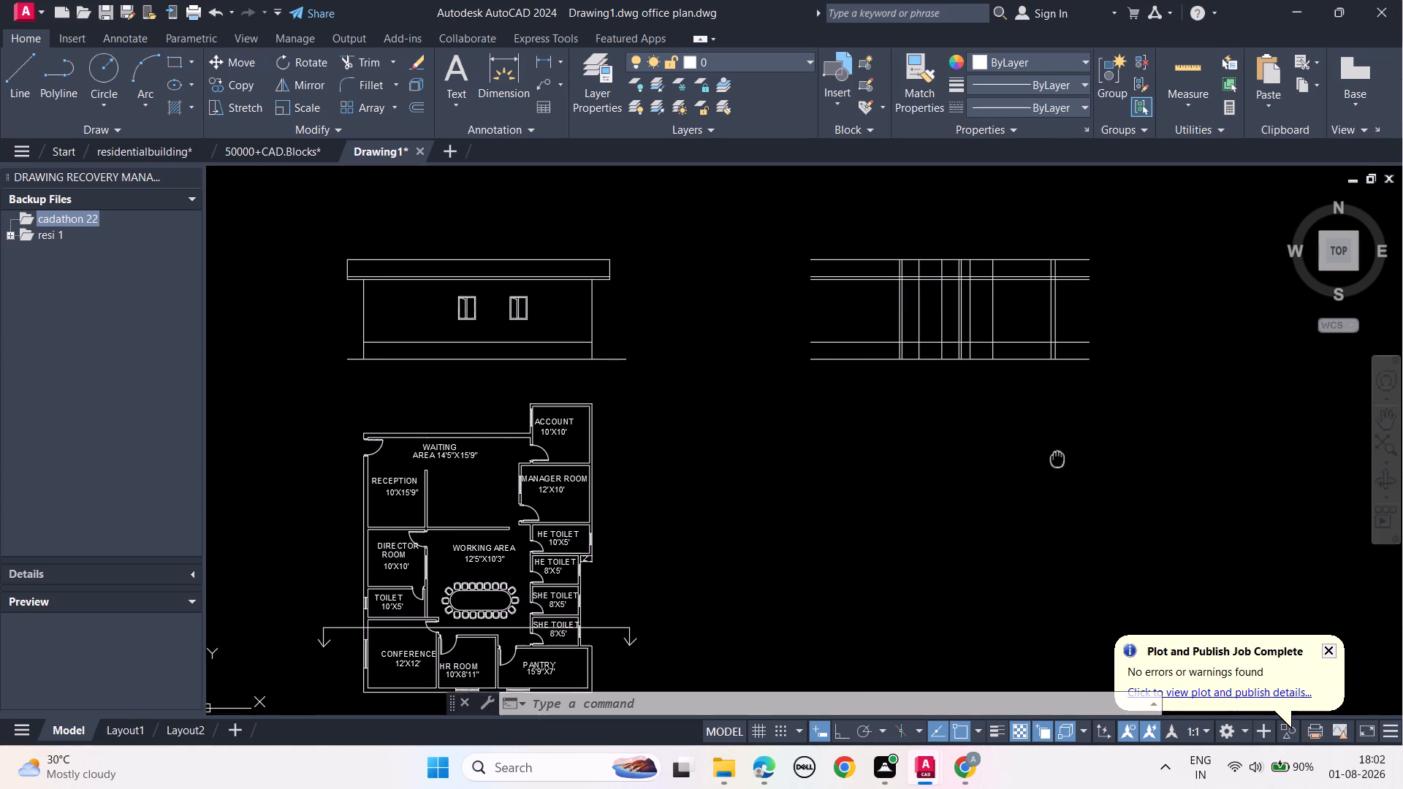
{"action": "middle_click_drag", "start_coordinate": [1057, 458], "coordinate": [877, 529]}
{"action": "scroll", "coordinate": [863, 486], "scroll_direction": "up", "scroll_amount": 2}
{"action": "scroll", "coordinate": [860, 487], "scroll_direction": "down", "scroll_amount": 1}
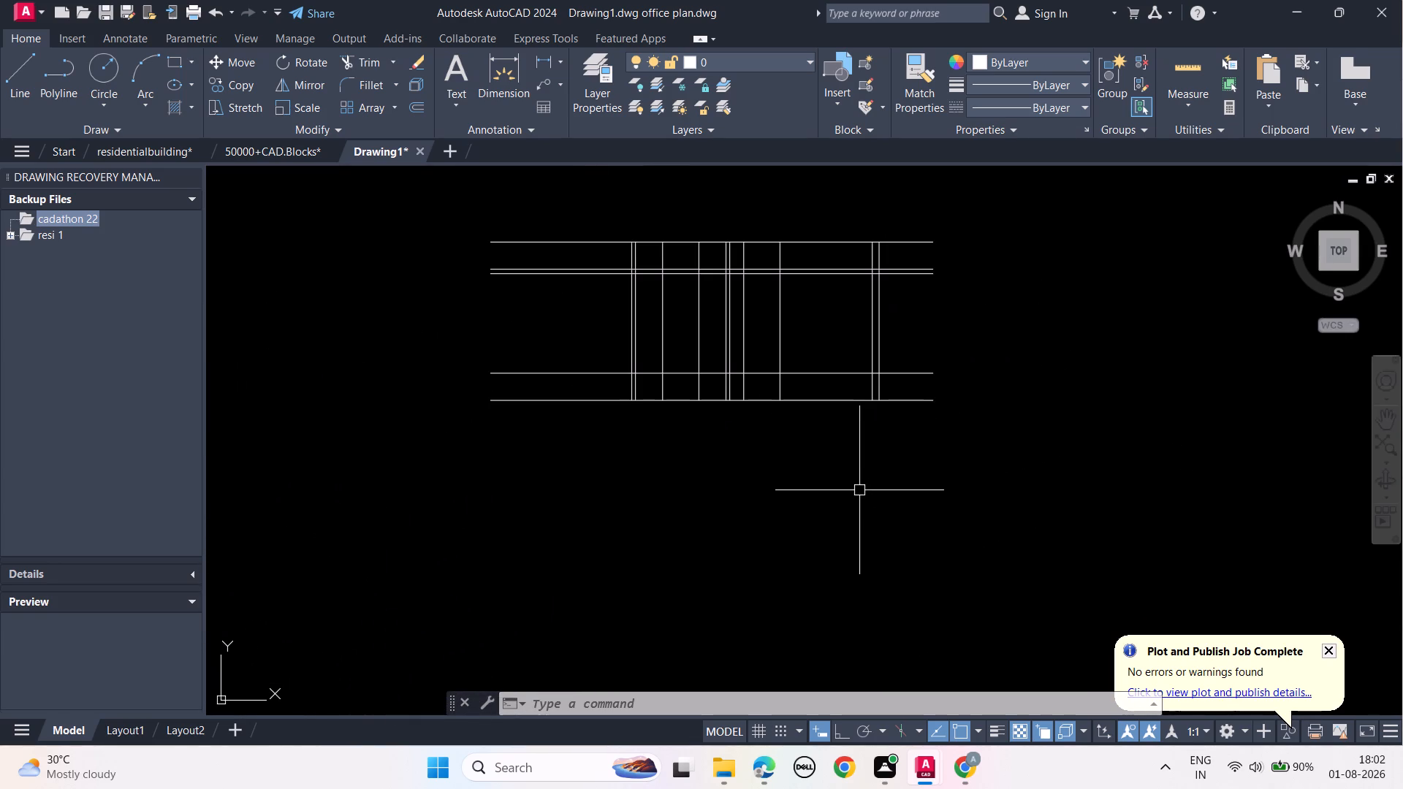
{"action": "middle_click_drag", "start_coordinate": [780, 502], "coordinate": [858, 507]}
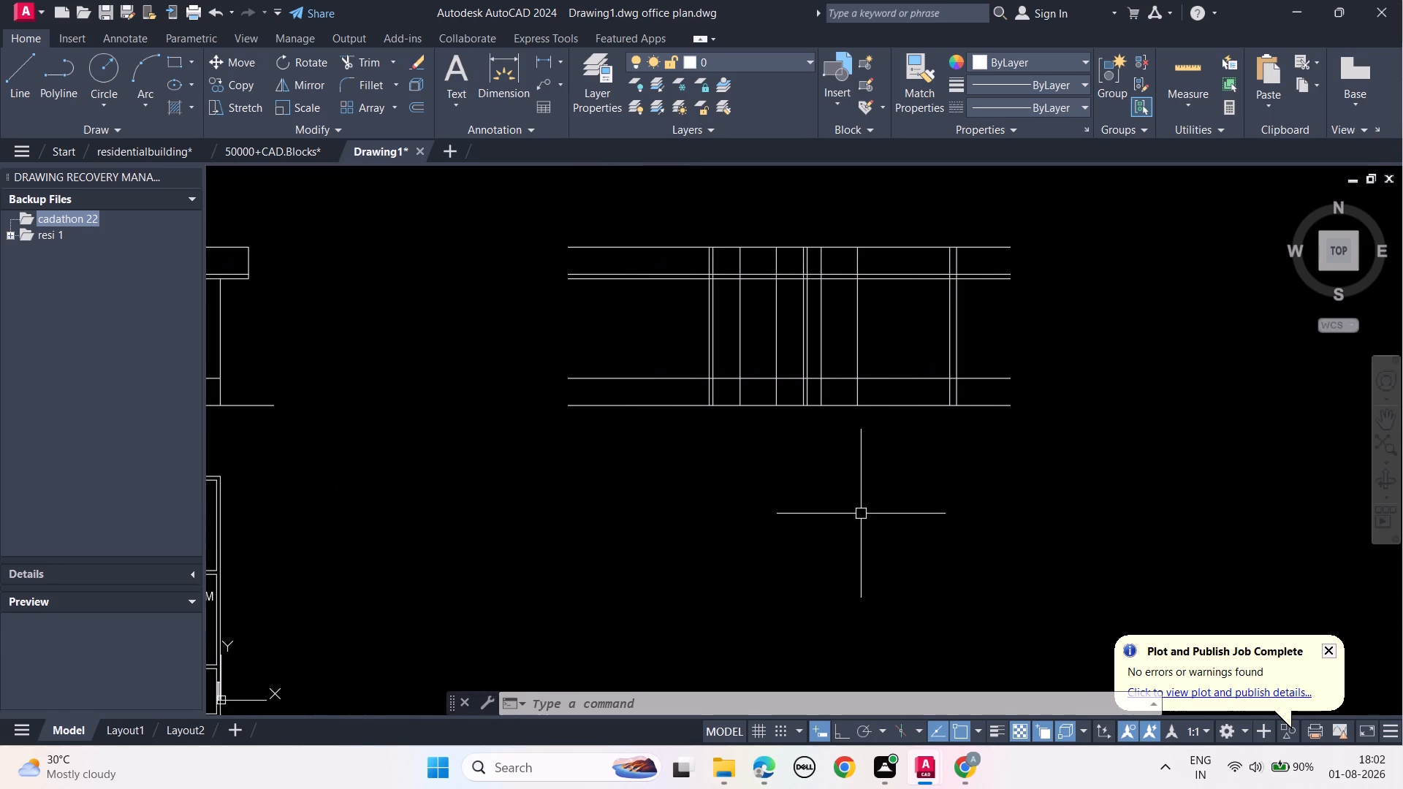
{"action": "scroll", "coordinate": [861, 514], "scroll_direction": "down", "scroll_amount": 1}
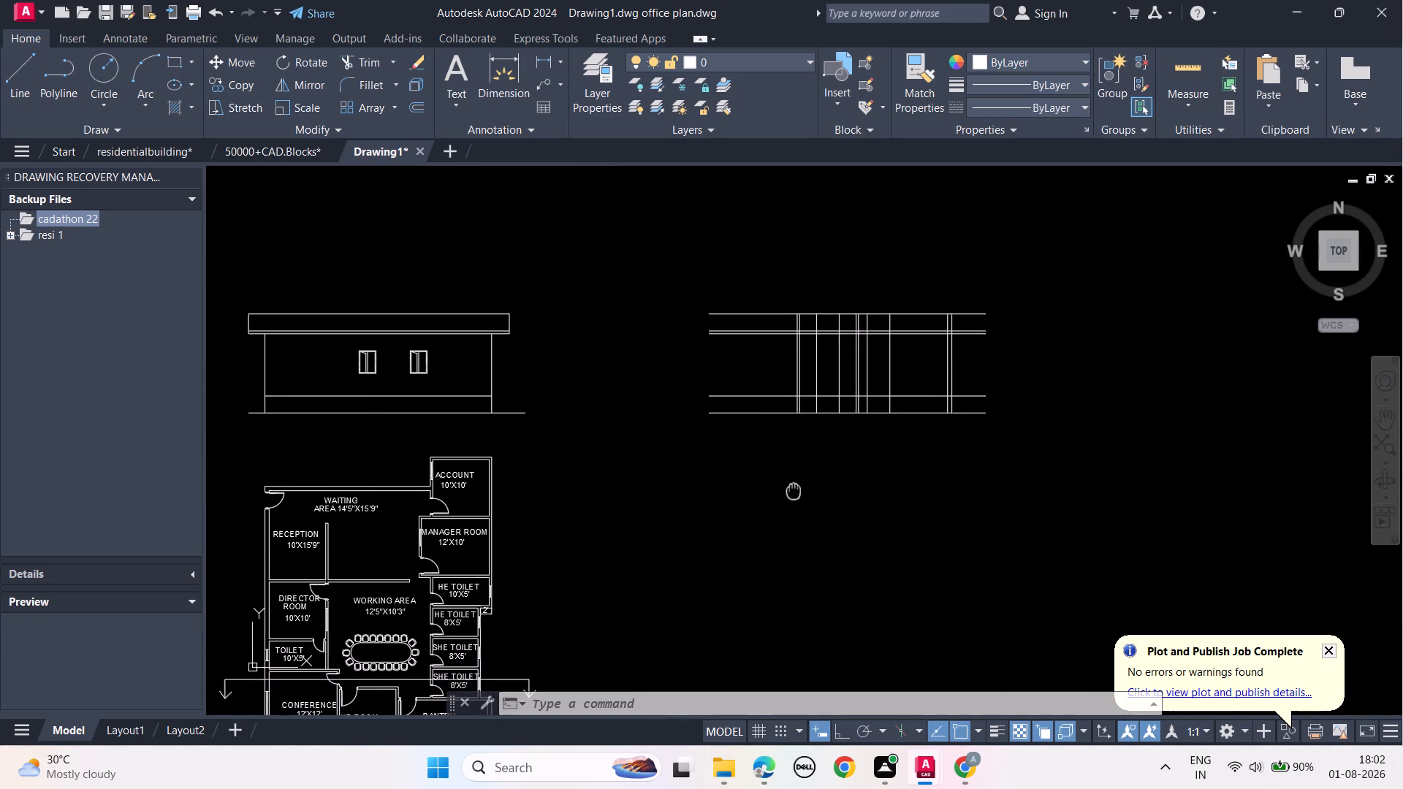
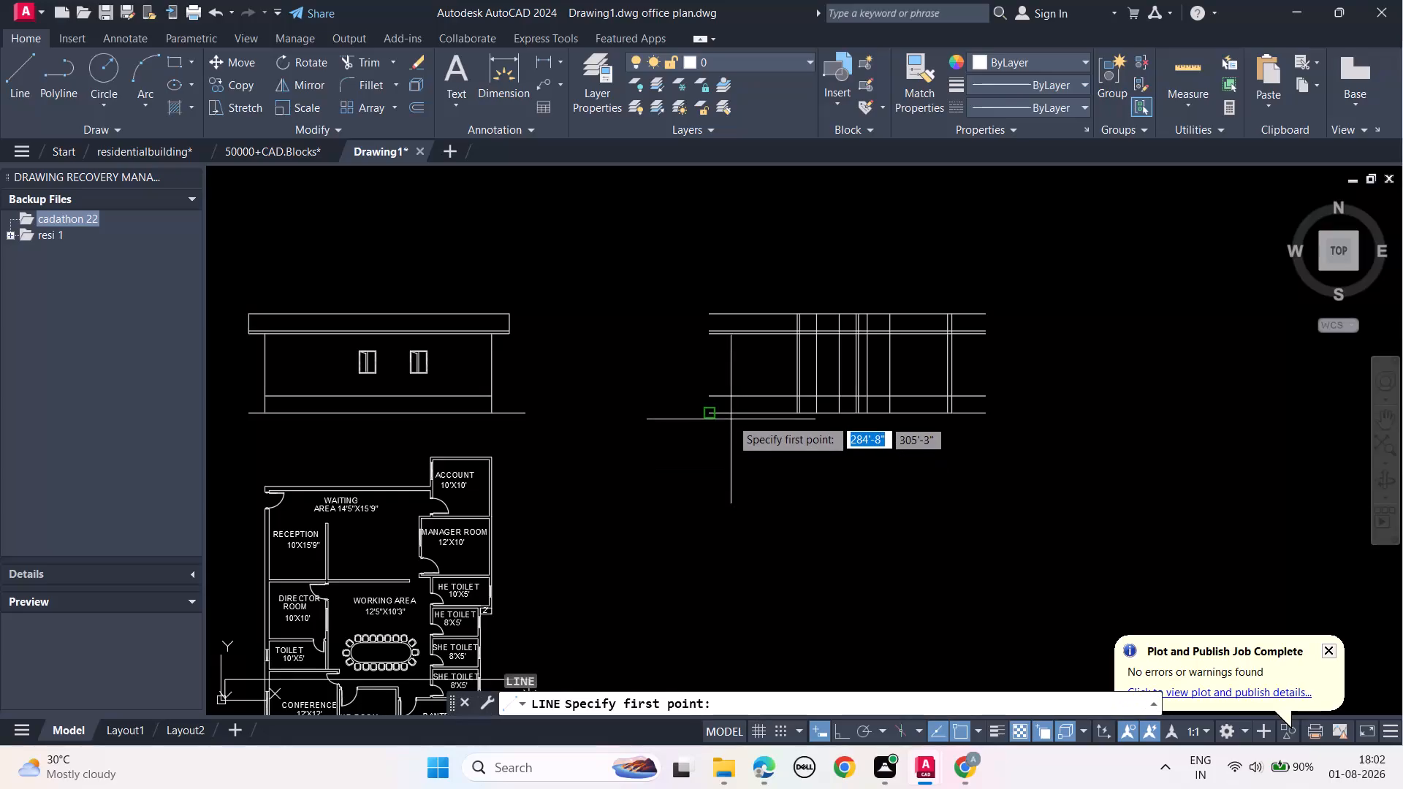
Draw a vertical line from the left end of the lowest horizontal construction line up past the topmost one.
{"action": "left_click", "coordinate": [708, 411]}
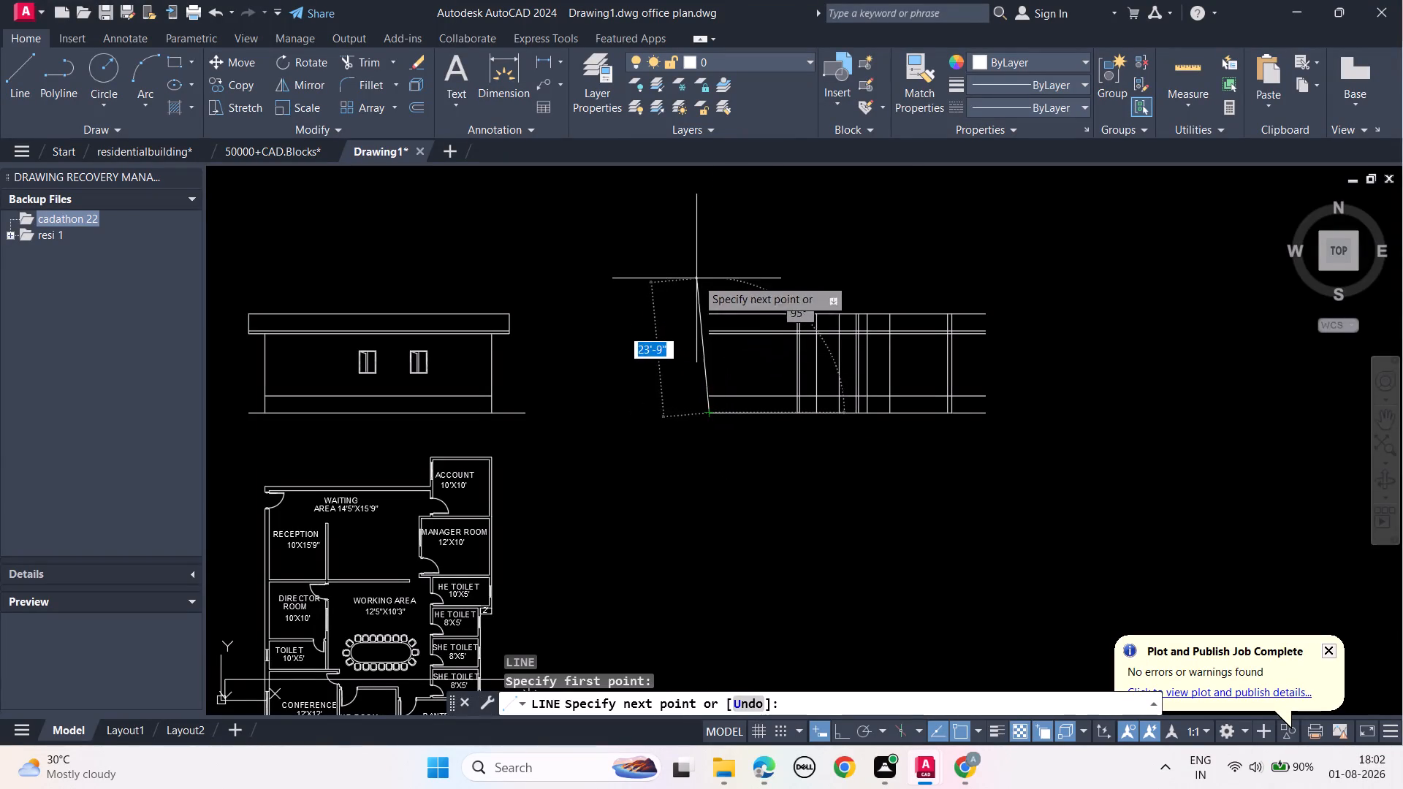
{"action": "left_click", "coordinate": [704, 267]}
{"action": "key", "text": "Escape"}
{"action": "key", "text": "Escape"}
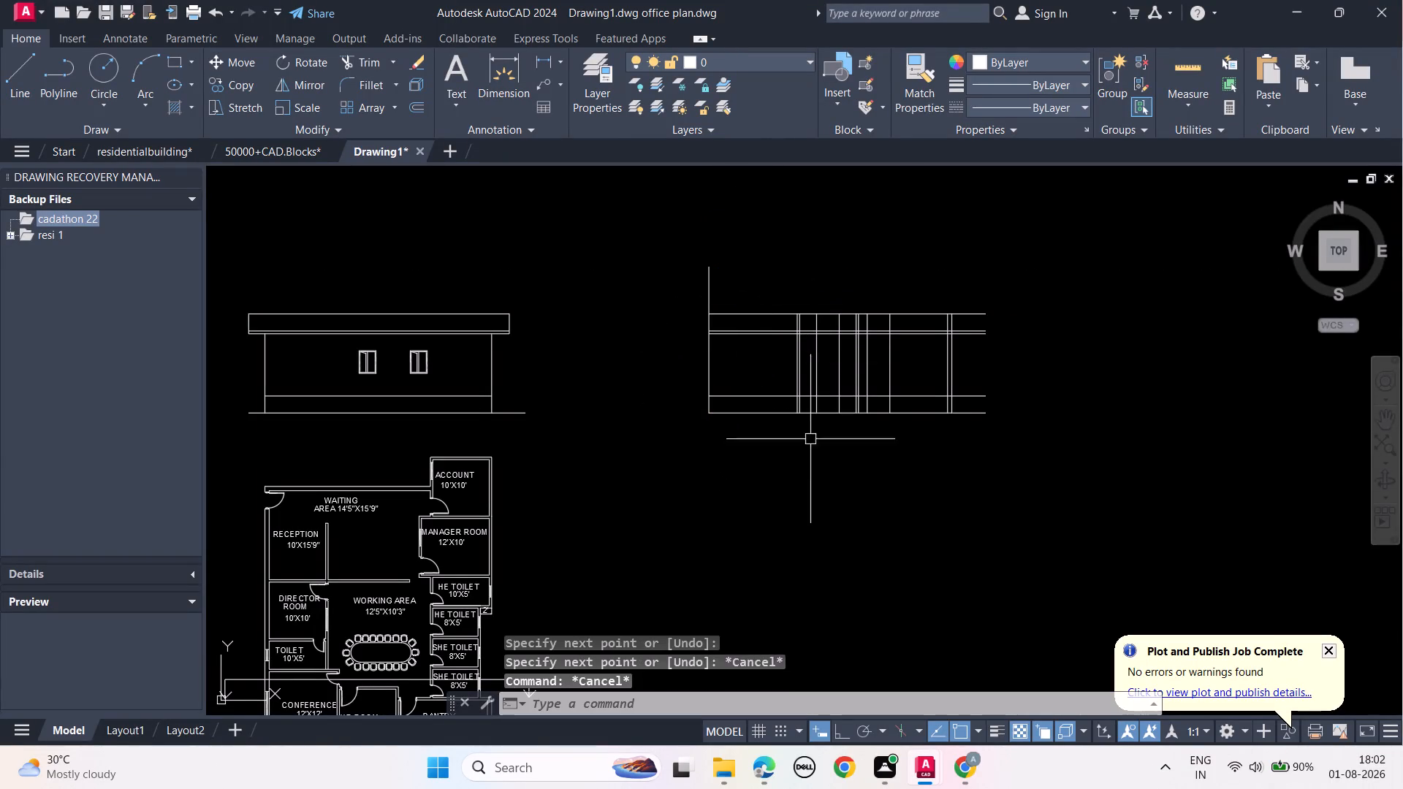
{"action": "key", "text": "Escape"}
Turn Ortho on and trim the part of the new left vertical that projects above the topmost horizontal line.
{"action": "left_click", "coordinate": [841, 731]}
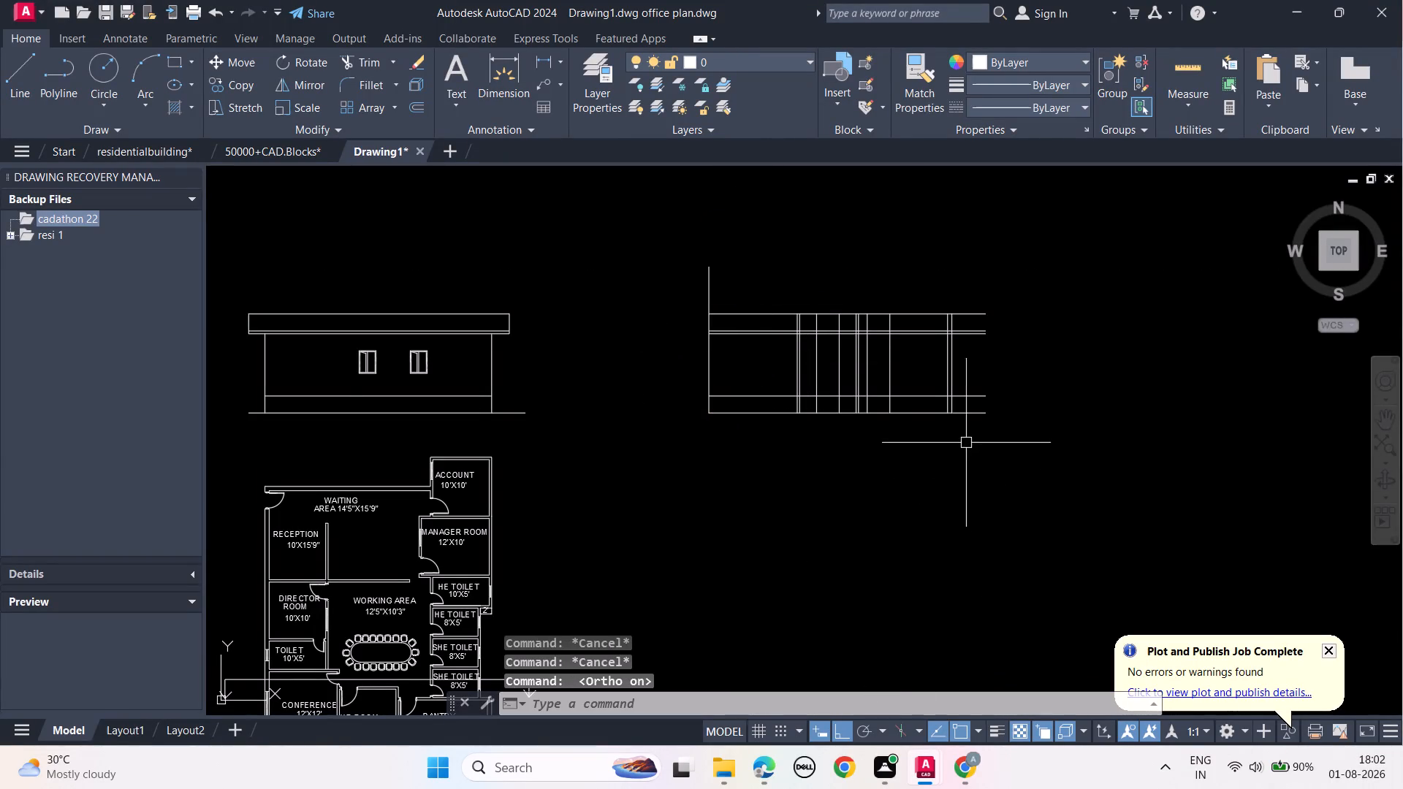
{"action": "middle_click_drag", "start_coordinate": [966, 438], "coordinate": [954, 511]}
{"action": "type", "text": "TR"}
{"action": "key", "text": "space"}
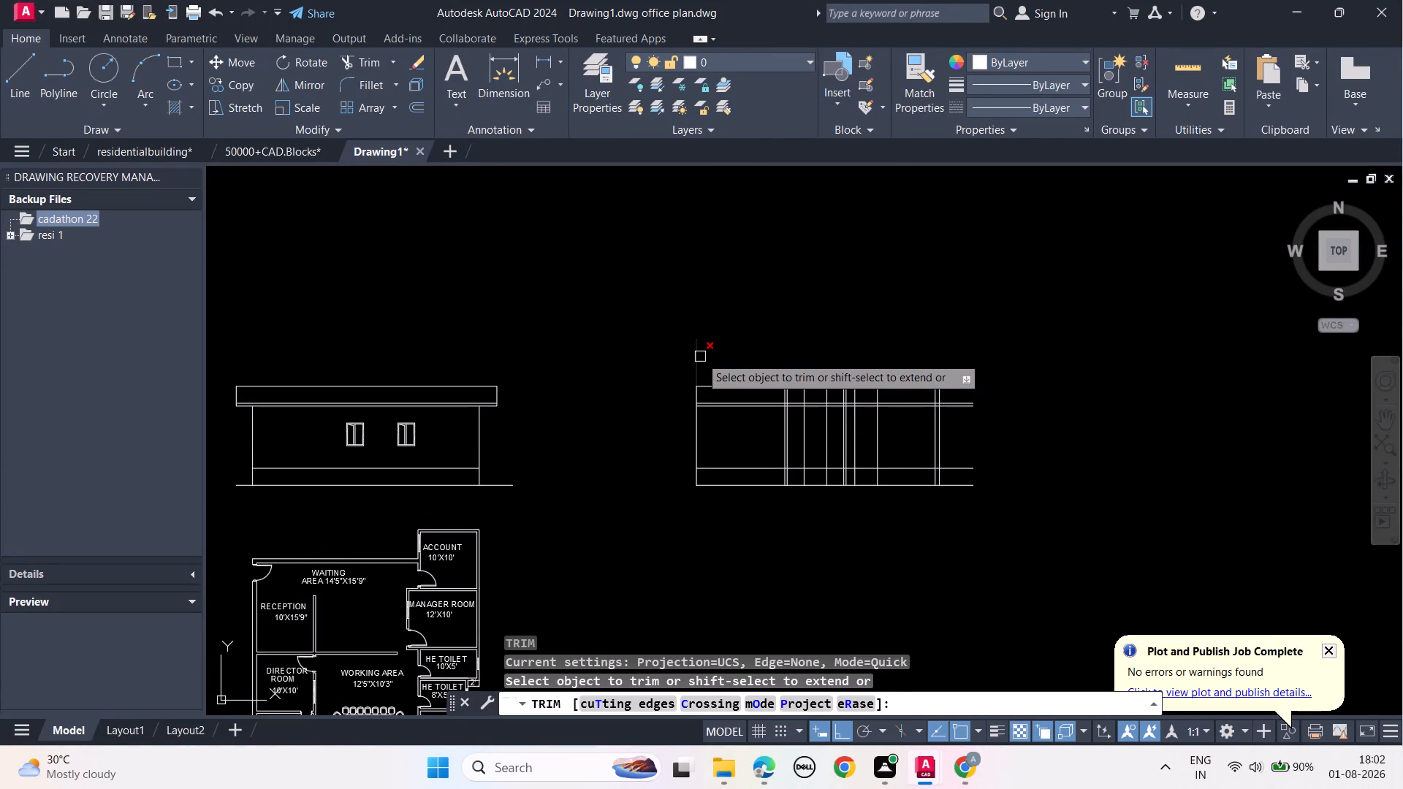
{"action": "left_click", "coordinate": [701, 359]}
{"action": "key", "text": "Escape"}
{"action": "key", "text": "Escape"}
{"action": "key", "text": "Escape"}
{"action": "key", "text": "Escape"}
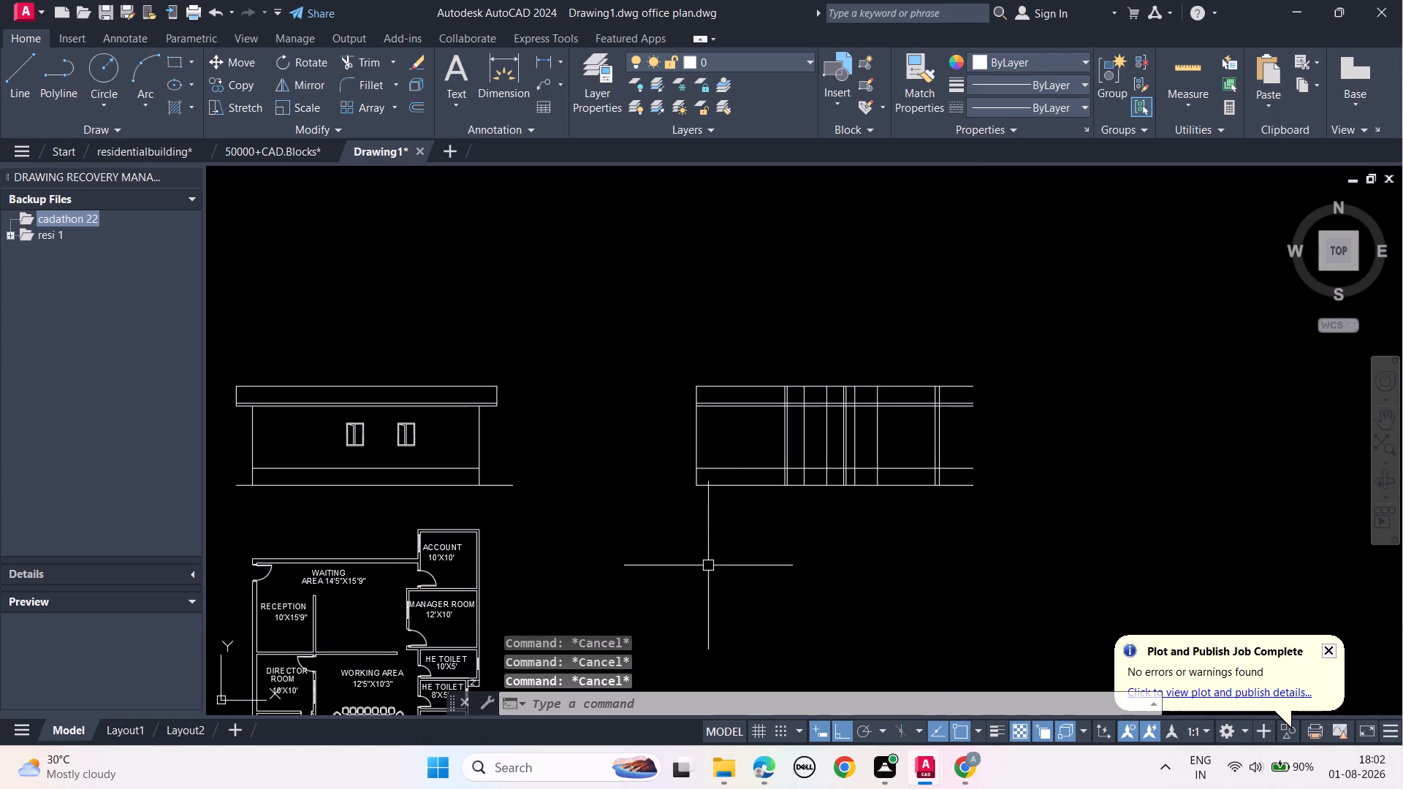
Offset the left end vertical 9" inward to form the outer wall thickness of the section.
{"action": "middle_click_drag", "start_coordinate": [708, 564], "coordinate": [737, 538]}
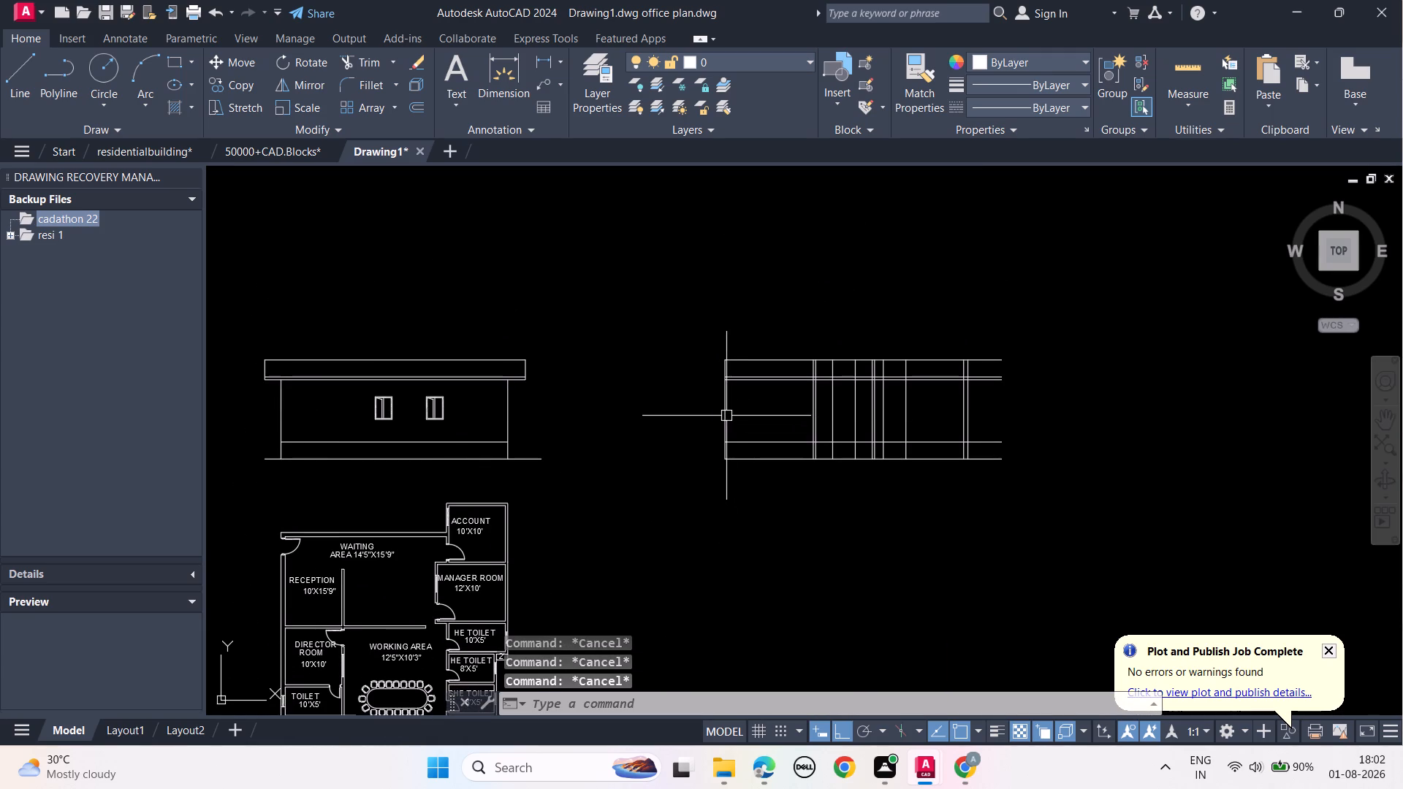
{"action": "left_click", "coordinate": [726, 416]}
{"action": "type", "text": "OF"}
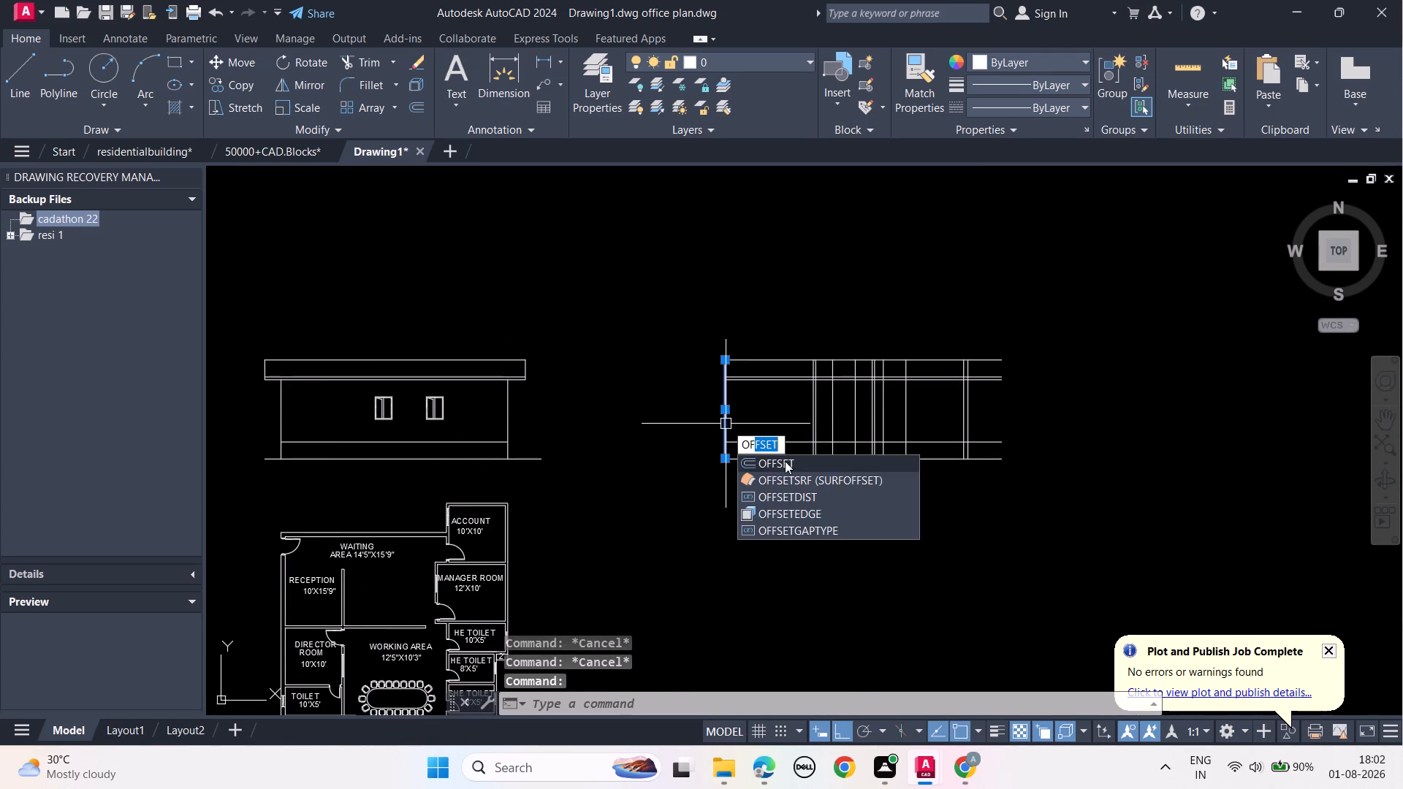
{"action": "left_click", "coordinate": [785, 461]}
{"action": "type", "text": "9\""}
{"action": "key", "text": "Return"}
{"action": "left_click", "coordinate": [790, 406]}
{"action": "key", "text": "Escape"}
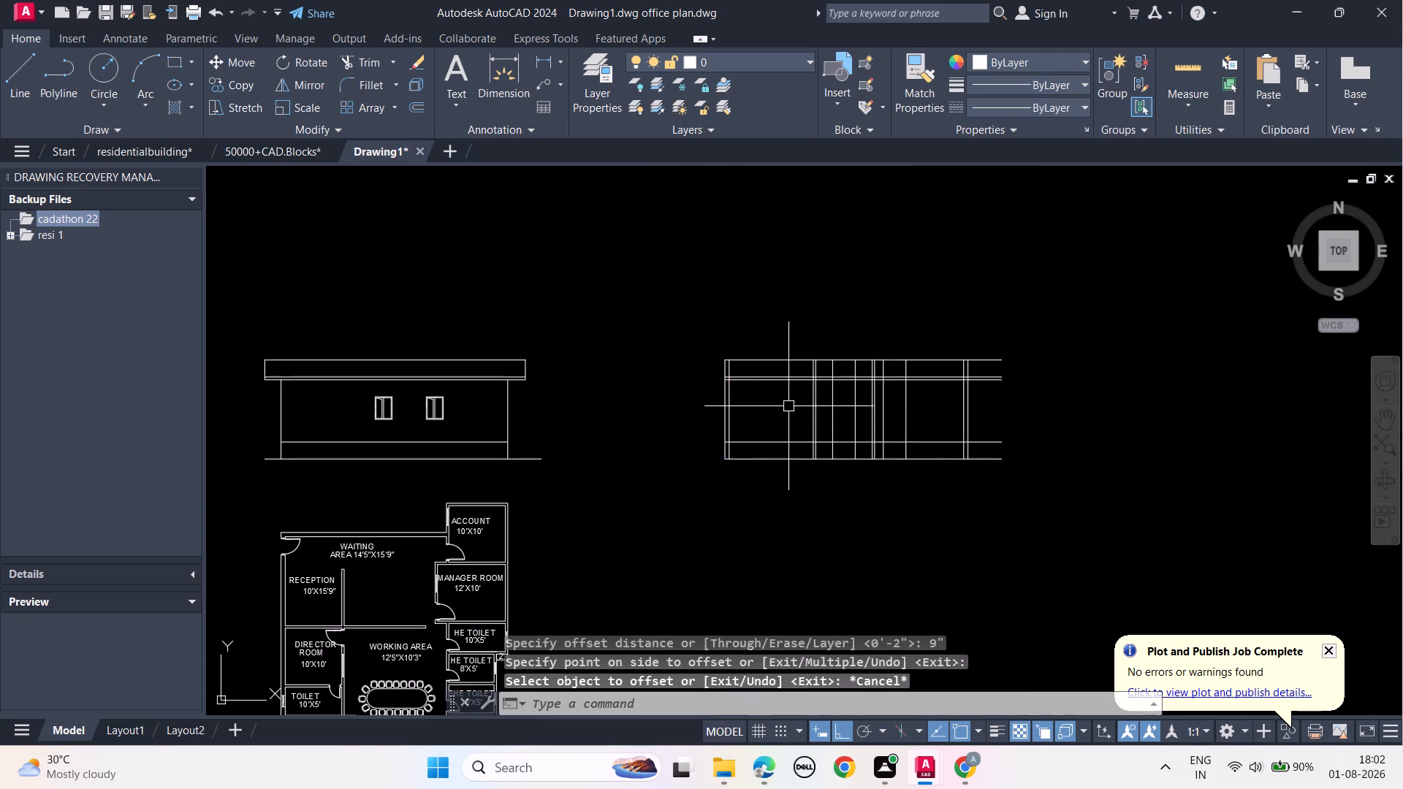
{"action": "key", "text": "Escape"}
{"action": "key", "text": "Escape"}
{"action": "key", "text": "Escape"}
Compare the walls crossed by the plan's section line with the vertical construction lines of the section beside the elevation.
{"action": "scroll", "coordinate": [761, 381], "scroll_direction": "up", "scroll_amount": 2}
{"action": "scroll", "coordinate": [741, 435], "scroll_direction": "down", "scroll_amount": 1}
{"action": "middle_click_drag", "start_coordinate": [760, 549], "coordinate": [844, 377]}
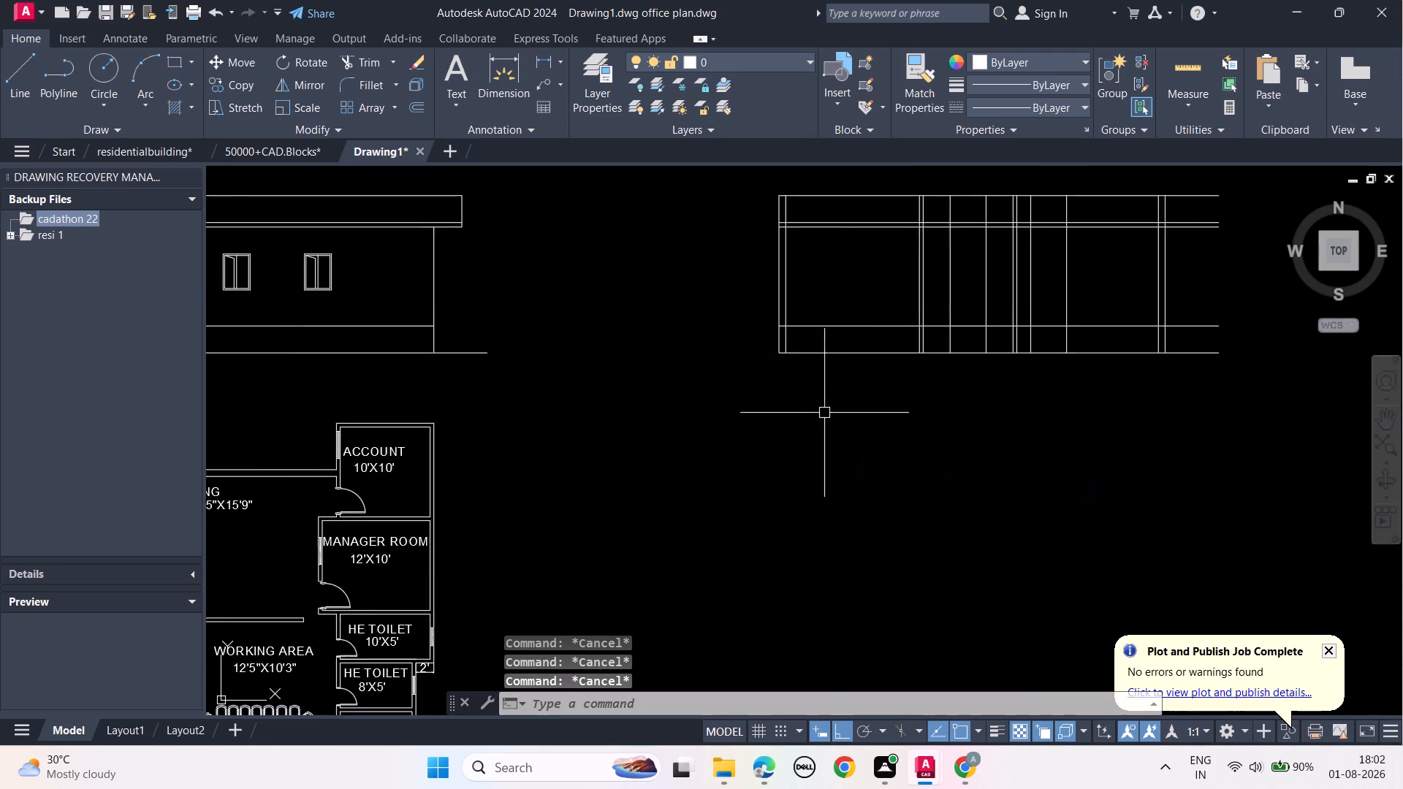
{"action": "scroll", "coordinate": [823, 415], "scroll_direction": "down", "scroll_amount": 2}
{"action": "middle_click_drag", "start_coordinate": [811, 500], "coordinate": [789, 444]}
{"action": "scroll", "coordinate": [807, 428], "scroll_direction": "up", "scroll_amount": 1}
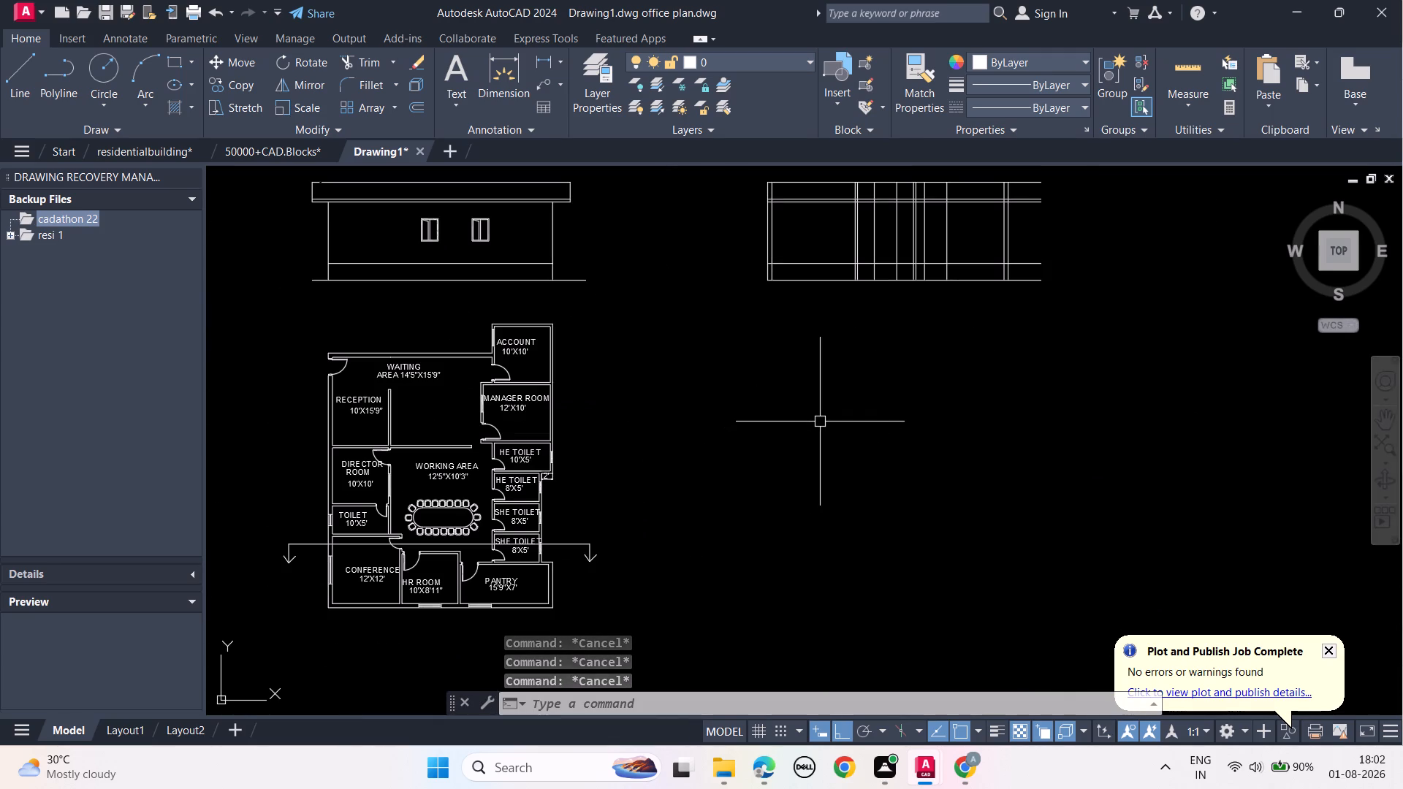
{"action": "middle_click_drag", "start_coordinate": [918, 324], "coordinate": [899, 473]}
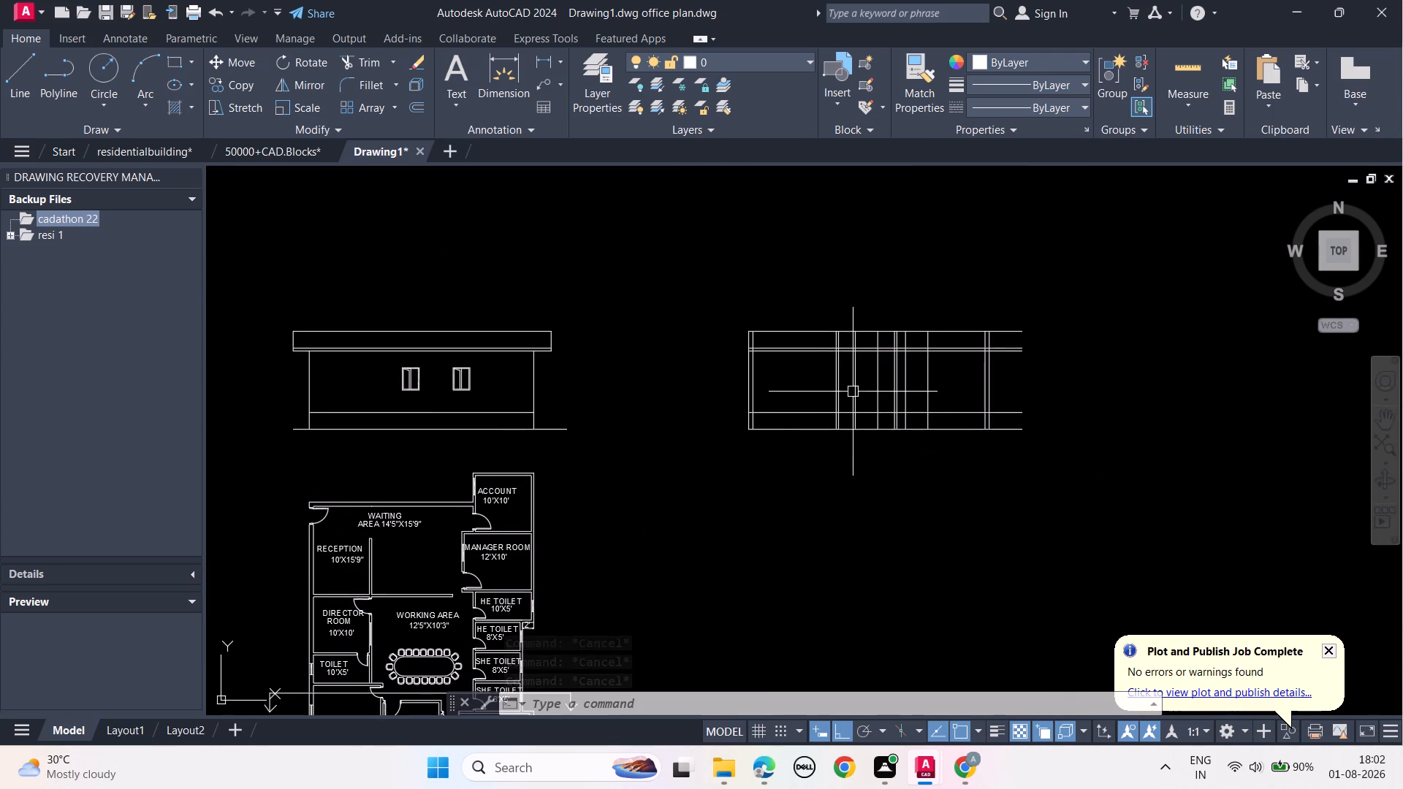
{"action": "middle_click_drag", "start_coordinate": [833, 380], "coordinate": [840, 372]}
{"action": "scroll", "coordinate": [839, 376], "scroll_direction": "up", "scroll_amount": 1}
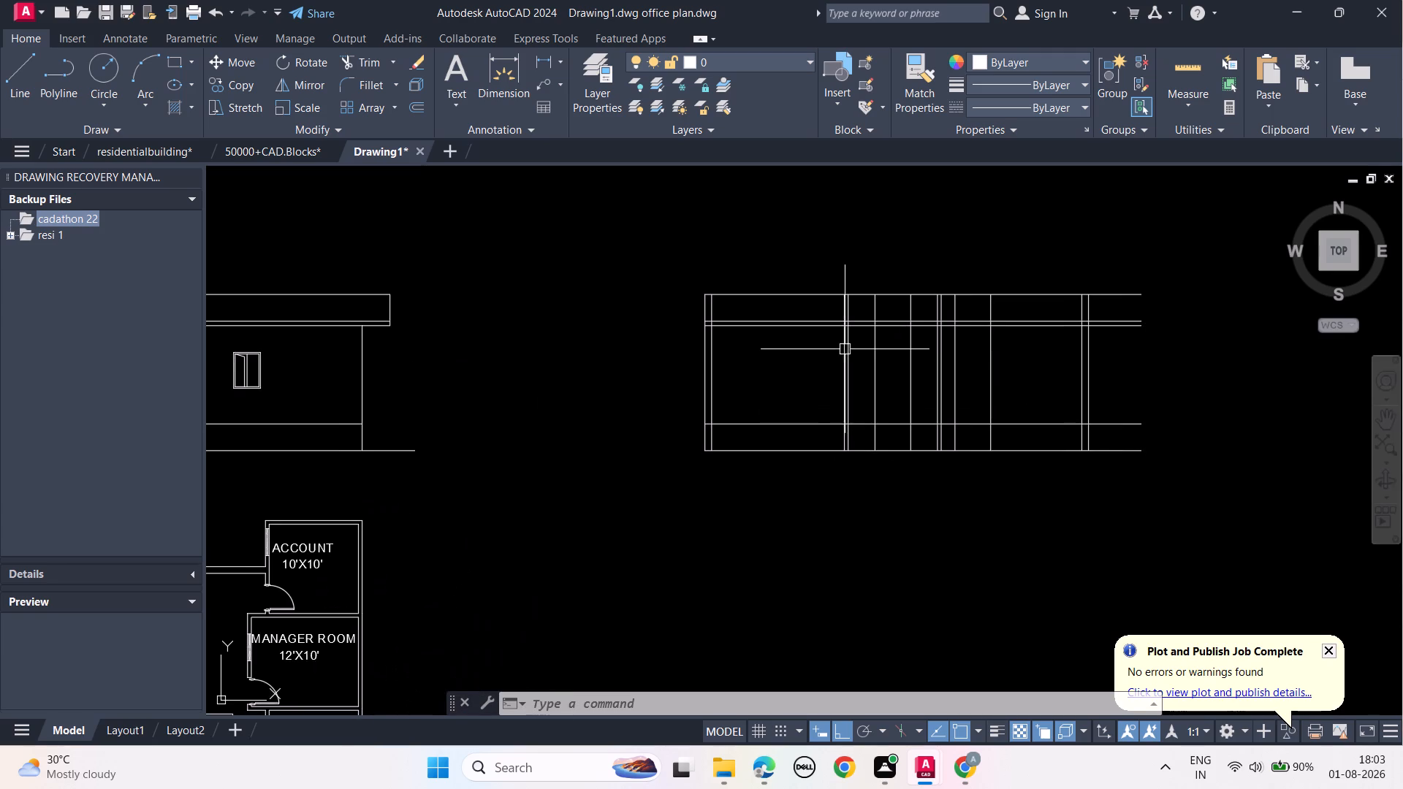
{"action": "middle_click_drag", "start_coordinate": [771, 534], "coordinate": [890, 351]}
{"action": "middle_click_drag", "start_coordinate": [446, 606], "coordinate": [783, 391]}
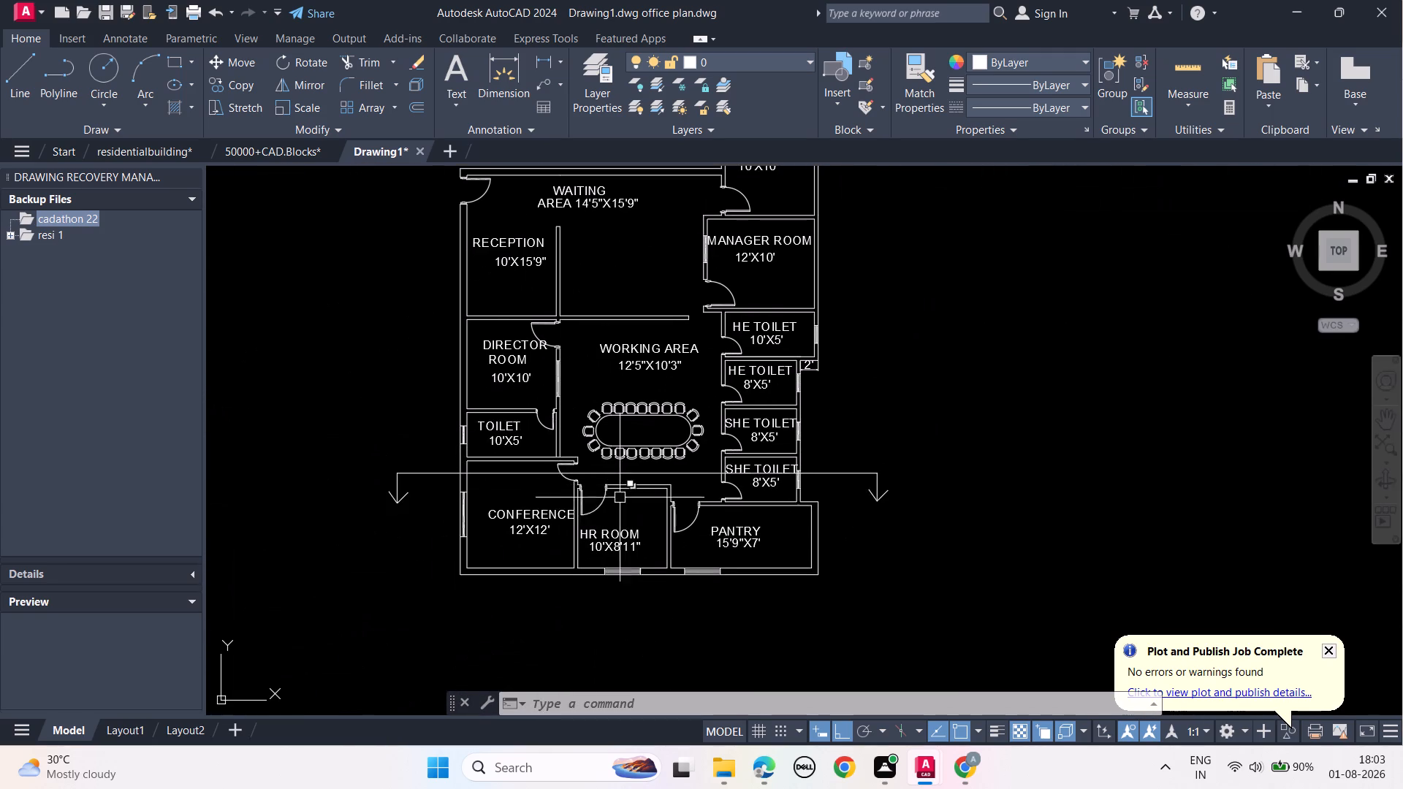
{"action": "middle_click_drag", "start_coordinate": [1073, 397], "coordinate": [749, 716]}
{"action": "middle_click_drag", "start_coordinate": [955, 533], "coordinate": [917, 589]}
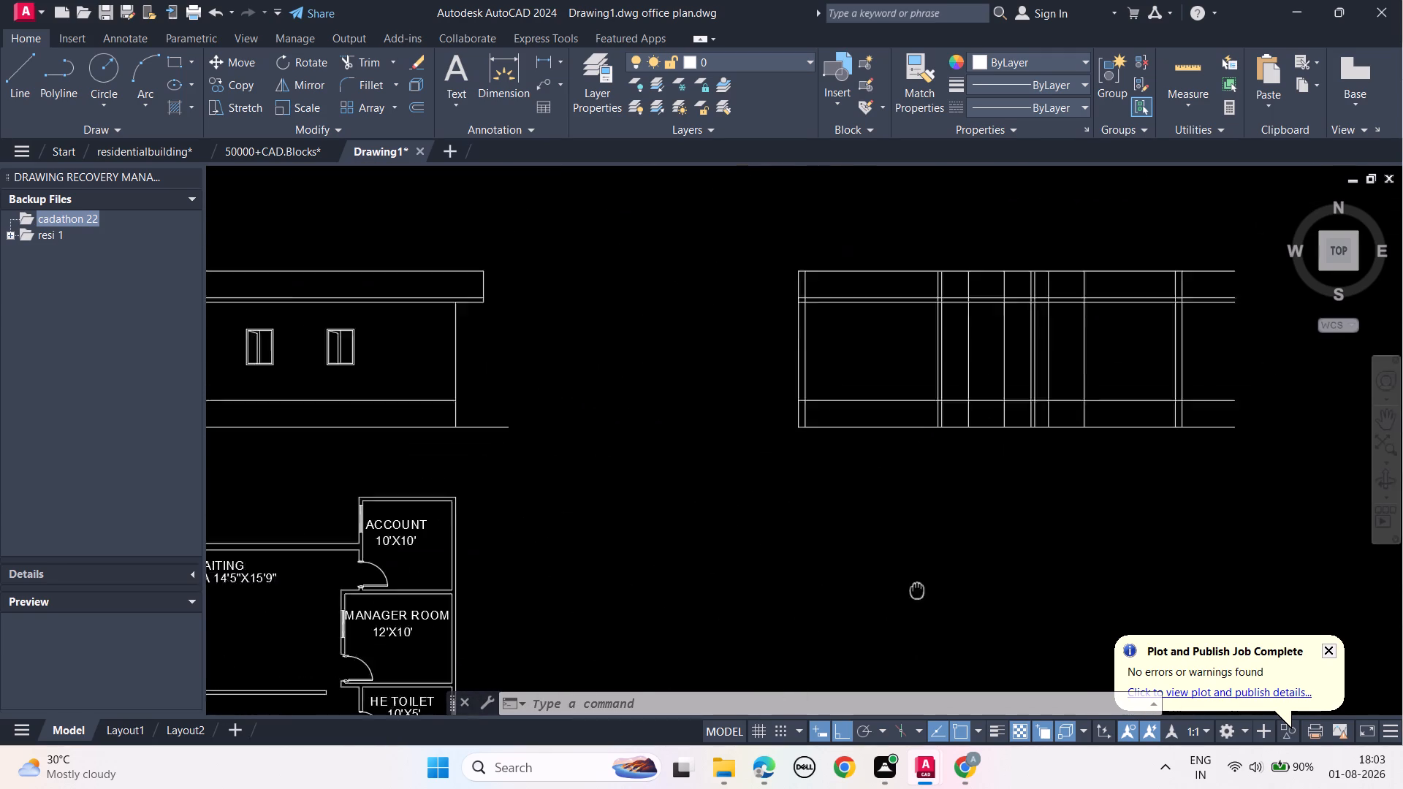
{"action": "middle_click_drag", "start_coordinate": [917, 589], "coordinate": [889, 629]}
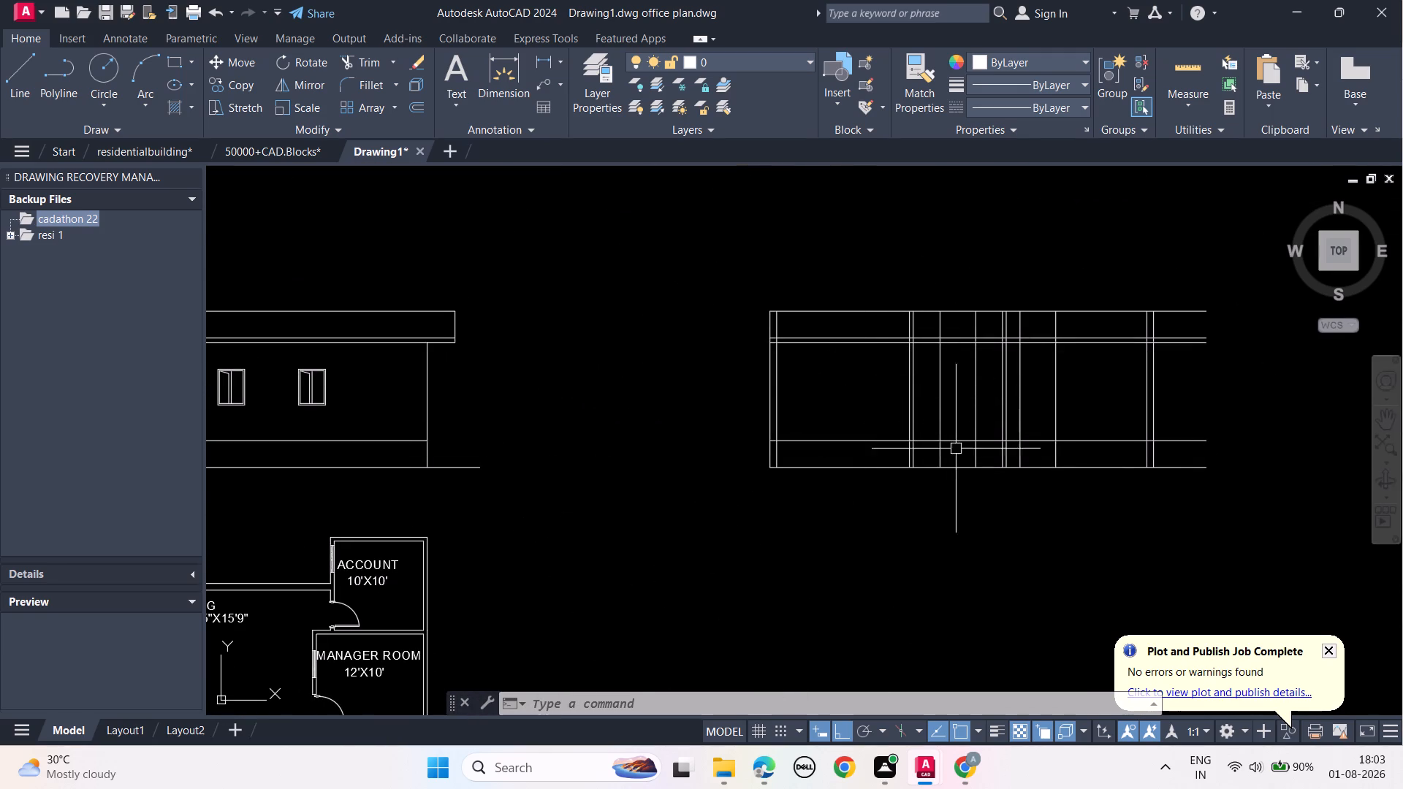
{"action": "middle_click_drag", "start_coordinate": [959, 454], "coordinate": [786, 533]}
{"action": "scroll", "coordinate": [777, 496], "scroll_direction": "up", "scroll_amount": 2}
{"action": "scroll", "coordinate": [777, 495], "scroll_direction": "down", "scroll_amount": 3}
{"action": "middle_click_drag", "start_coordinate": [707, 625], "coordinate": [738, 579]}
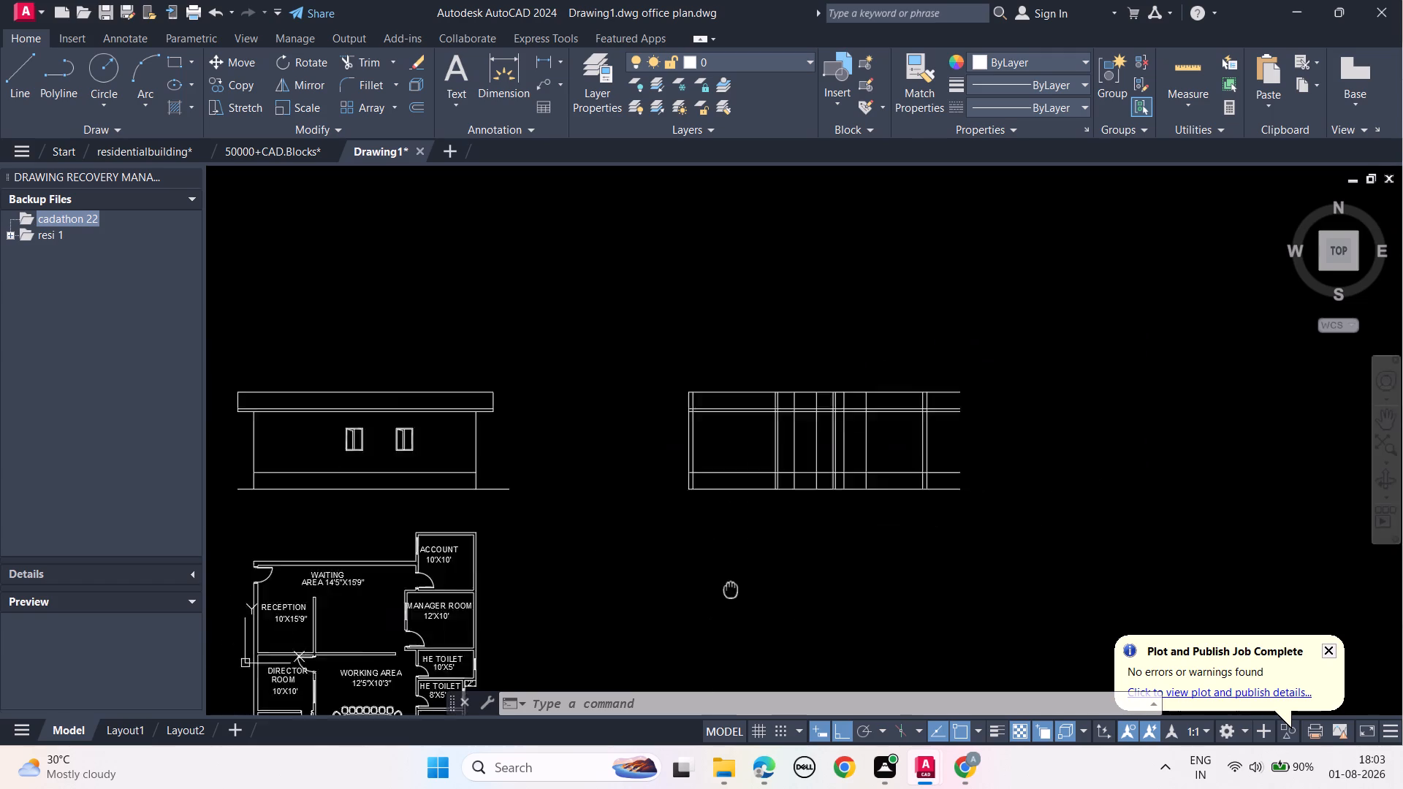
{"action": "middle_click_drag", "start_coordinate": [738, 579], "coordinate": [829, 410]}
{"action": "scroll", "coordinate": [503, 608], "scroll_direction": "up", "scroll_amount": 2}
{"action": "middle_click_drag", "start_coordinate": [490, 598], "coordinate": [638, 530]}
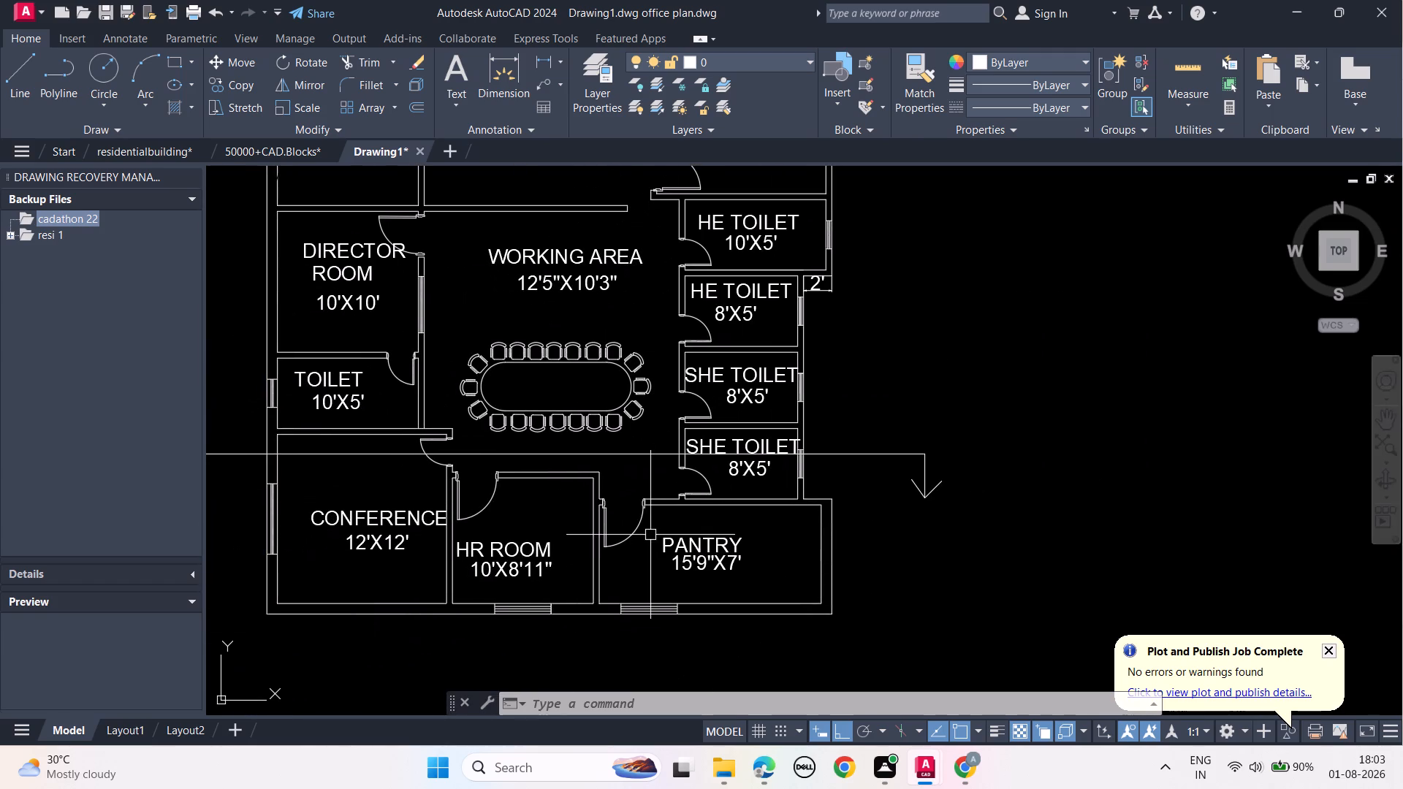
{"action": "scroll", "coordinate": [651, 537], "scroll_direction": "down", "scroll_amount": 3}
{"action": "middle_click_drag", "start_coordinate": [910, 408], "coordinate": [875, 531]}
{"action": "middle_click_drag", "start_coordinate": [871, 553], "coordinate": [850, 471]}
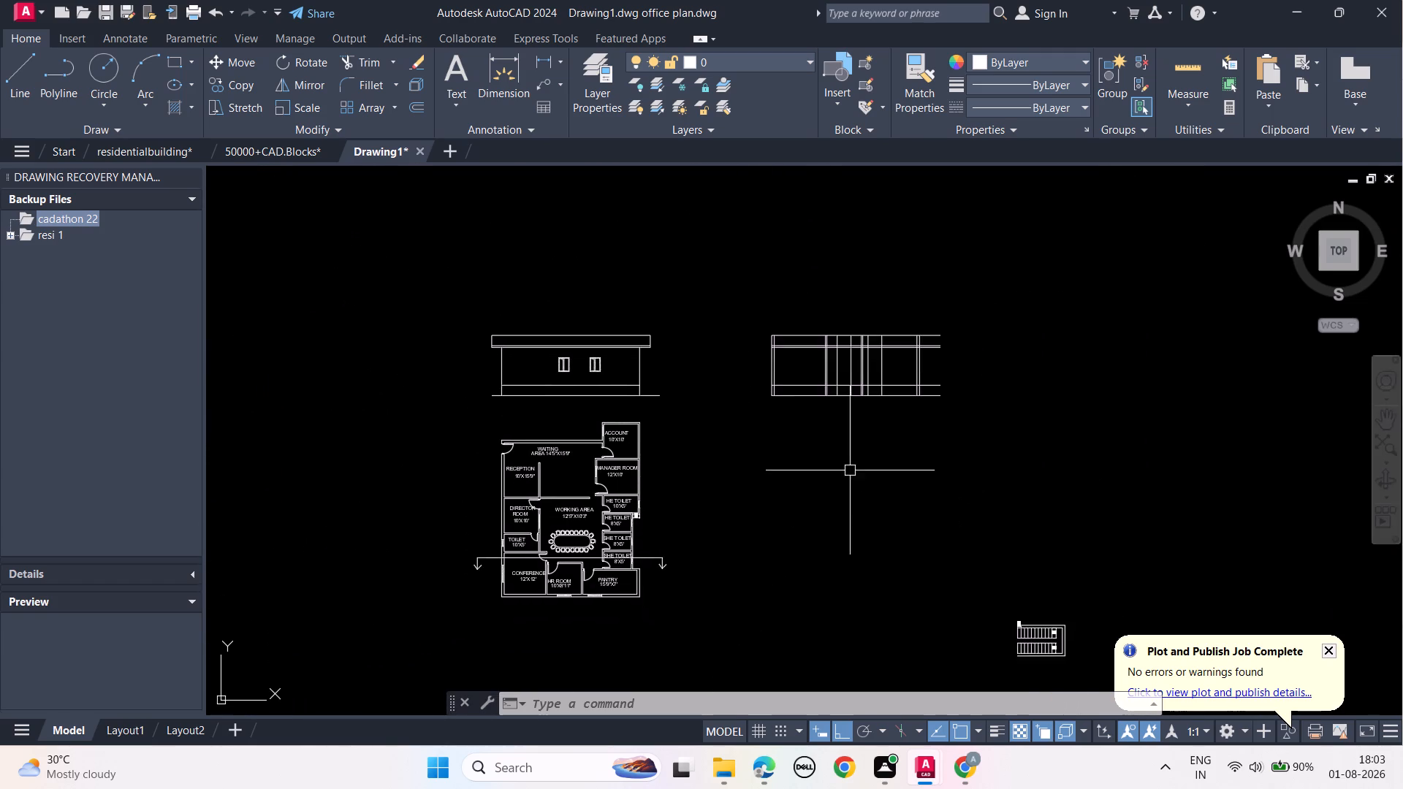
{"action": "scroll", "coordinate": [846, 467], "scroll_direction": "up", "scroll_amount": 1}
{"action": "scroll", "coordinate": [830, 322], "scroll_direction": "up", "scroll_amount": 3}
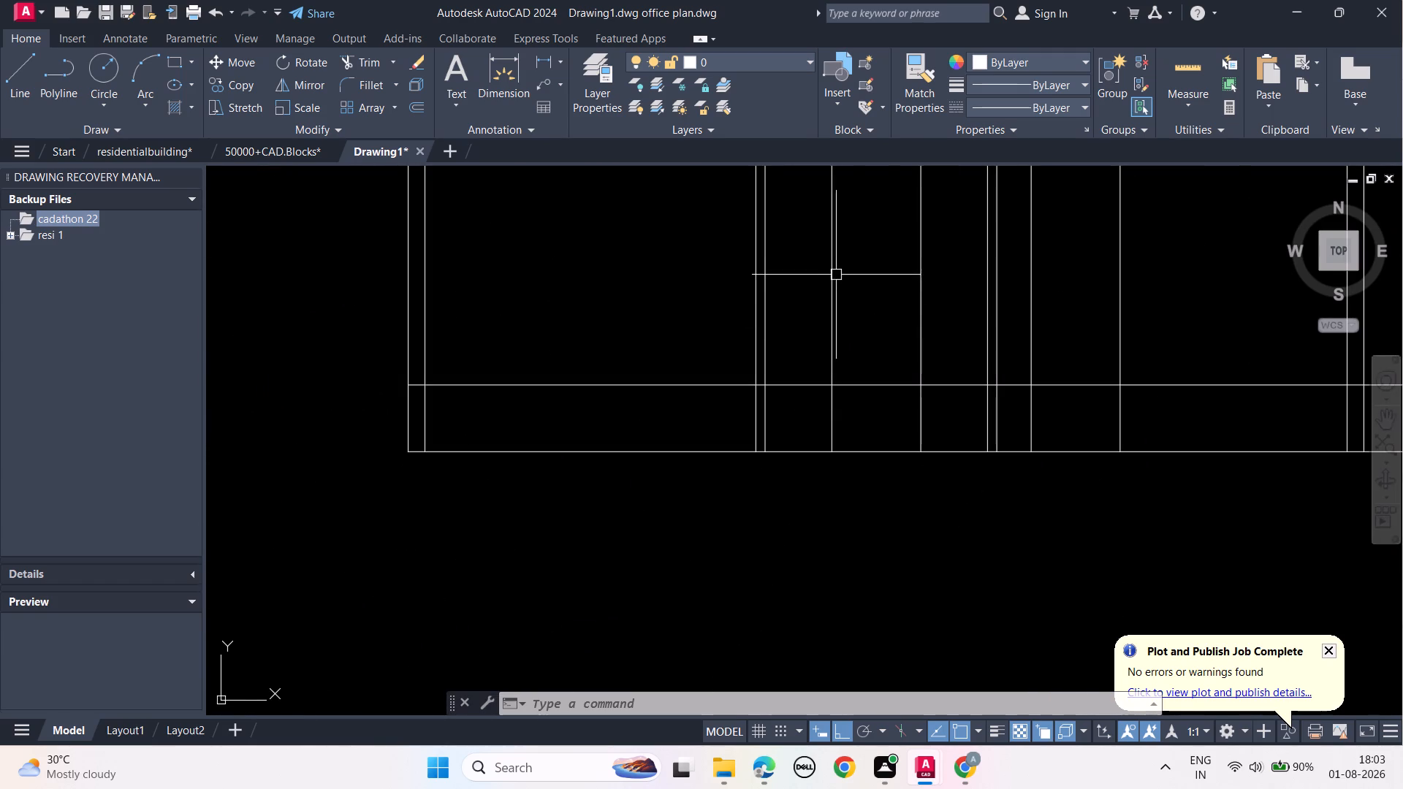
{"action": "scroll", "coordinate": [834, 286], "scroll_direction": "down", "scroll_amount": 3}
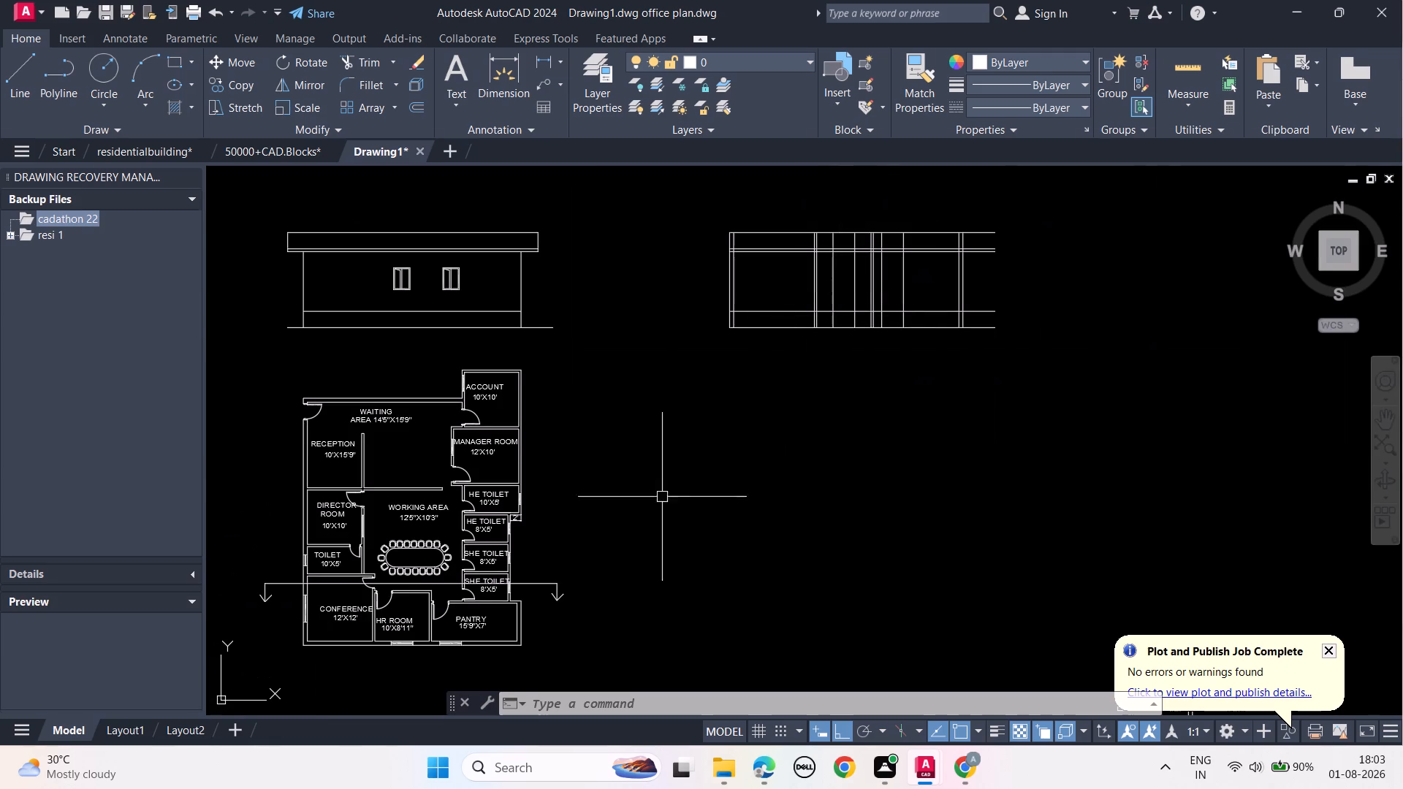
{"action": "scroll", "coordinate": [383, 606], "scroll_direction": "up", "scroll_amount": 1}
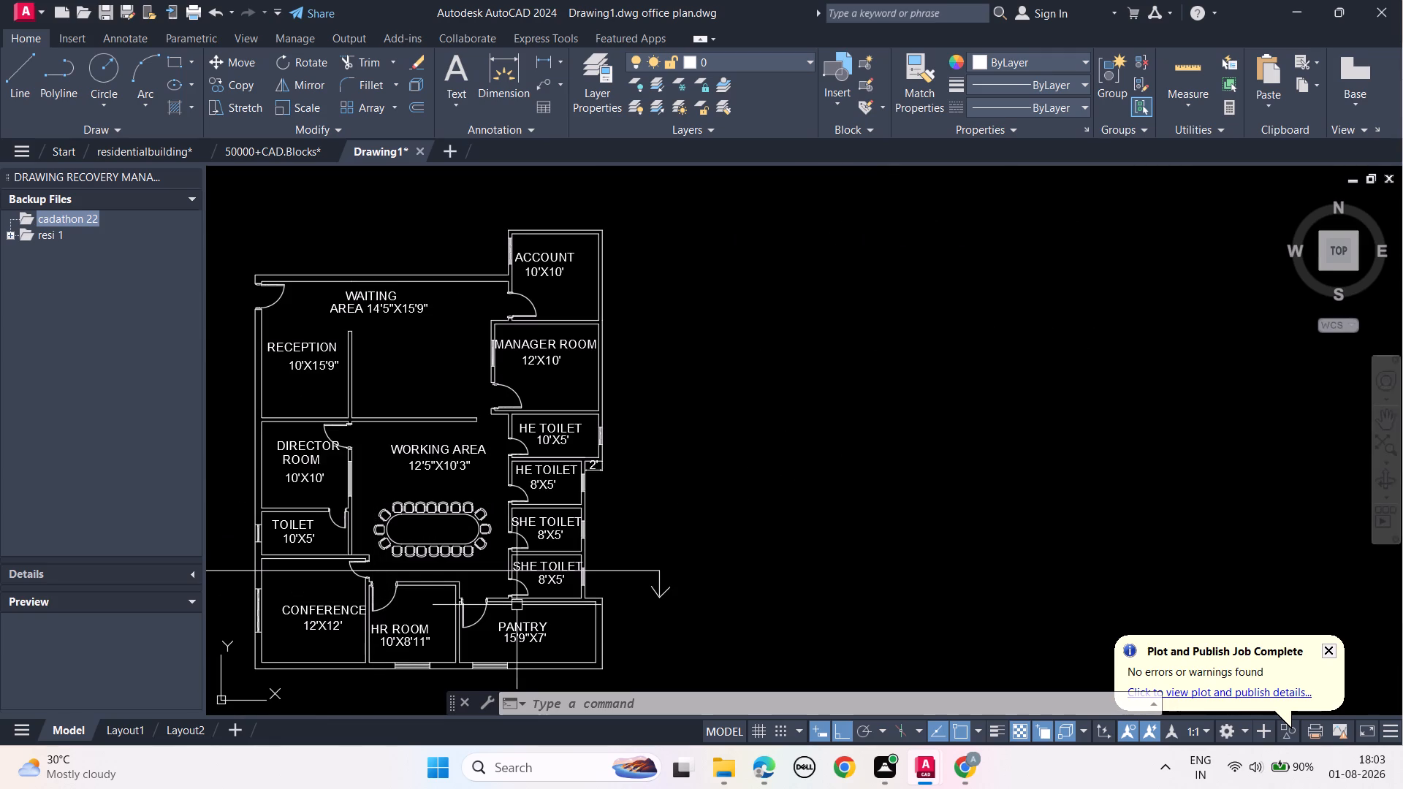
{"action": "scroll", "coordinate": [913, 386], "scroll_direction": "down", "scroll_amount": 1}
{"action": "middle_click_drag", "start_coordinate": [913, 386], "coordinate": [802, 613]}
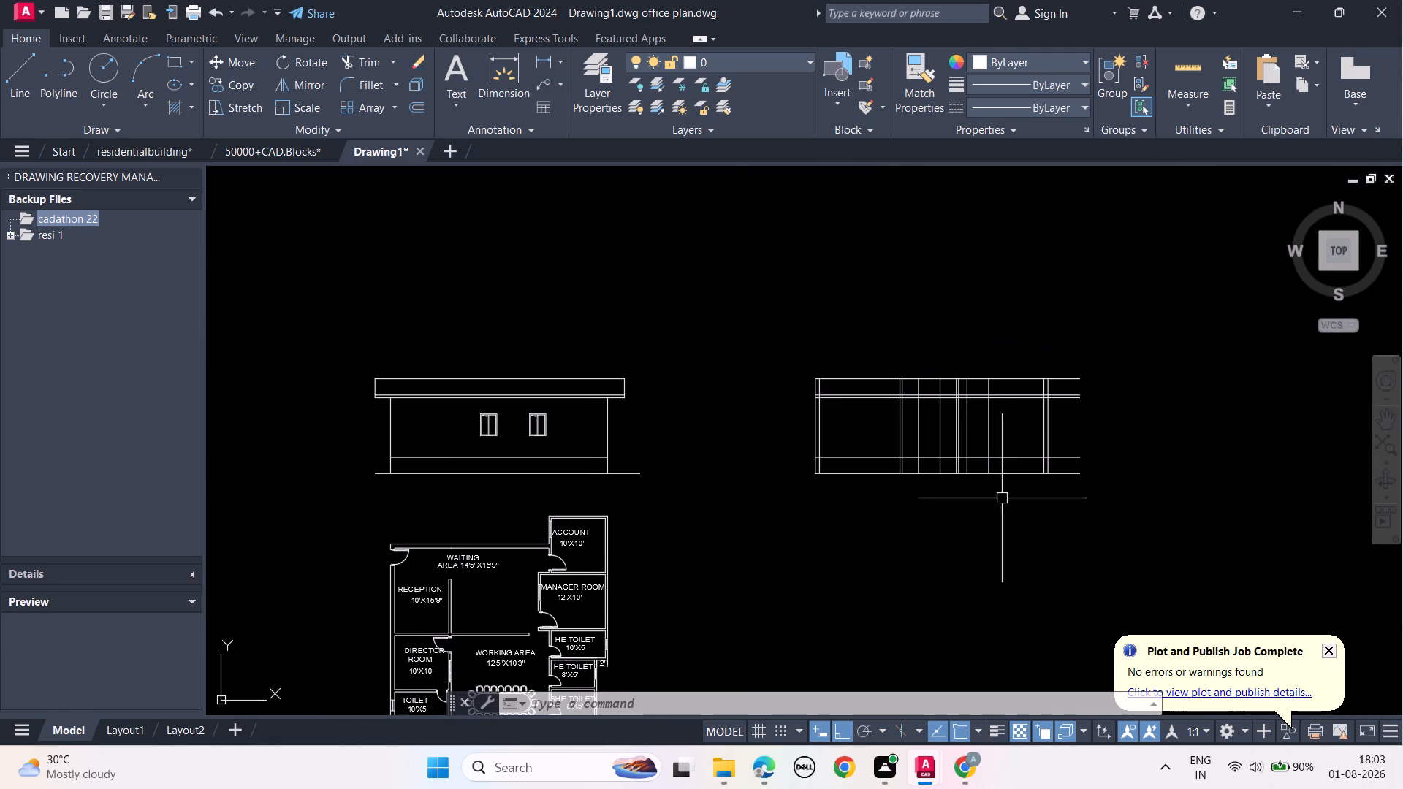
Delete the single vertical construction line just left of the section's middle pair of closely spaced verticals.
{"action": "scroll", "coordinate": [981, 432], "scroll_direction": "up", "scroll_amount": 2}
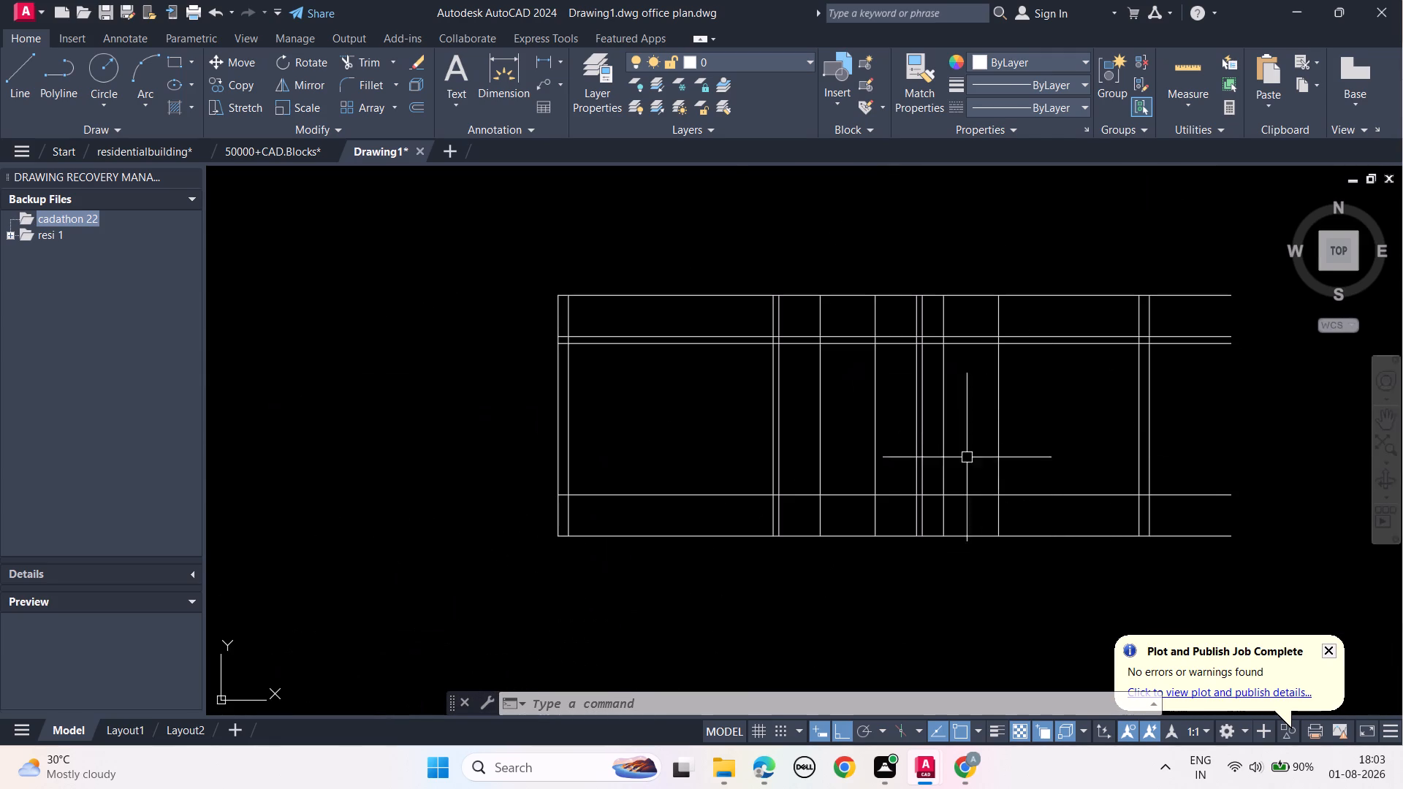
{"action": "left_click", "coordinate": [875, 417]}
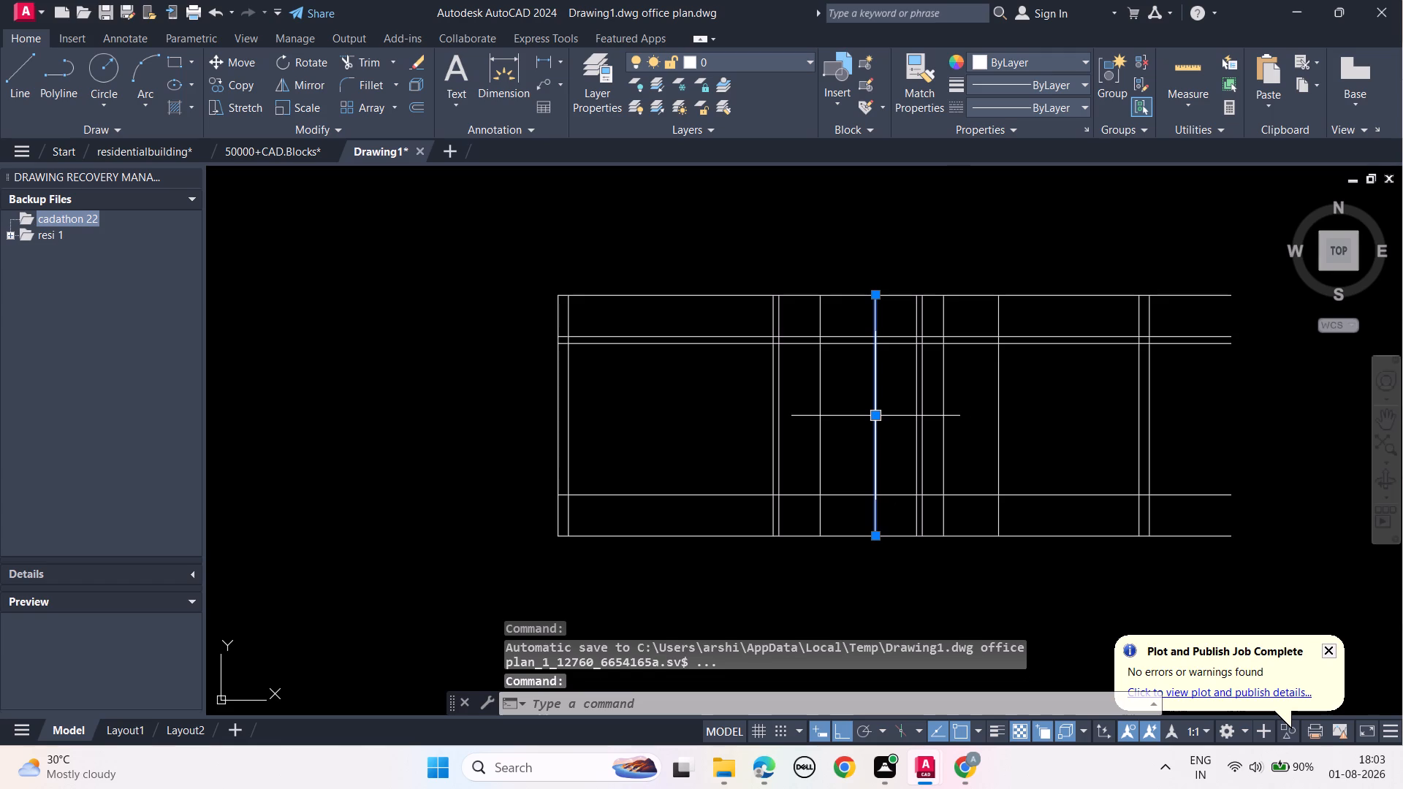
{"action": "key", "text": "Delete"}
Check the plan along the section line and delete the single vertical just right of the section's middle wall pair.
{"action": "scroll", "coordinate": [867, 446], "scroll_direction": "down", "scroll_amount": 1}
{"action": "middle_click_drag", "start_coordinate": [881, 591], "coordinate": [948, 416]}
{"action": "middle_click_drag", "start_coordinate": [825, 484], "coordinate": [985, 394]}
{"action": "scroll", "coordinate": [825, 484], "scroll_direction": "down", "scroll_amount": 1}
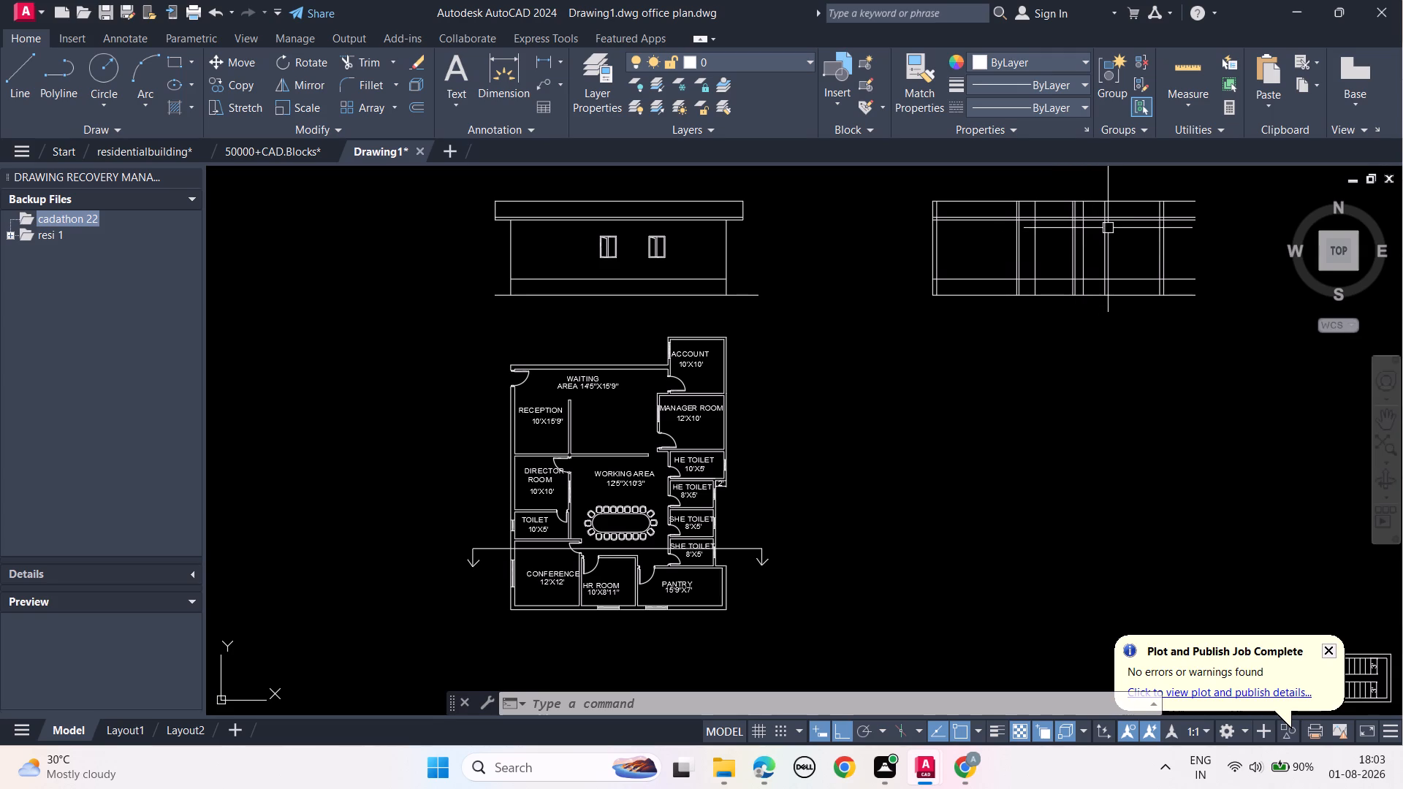
{"action": "scroll", "coordinate": [646, 579], "scroll_direction": "up", "scroll_amount": 1}
{"action": "middle_click_drag", "start_coordinate": [572, 562], "coordinate": [499, 581]}
{"action": "scroll", "coordinate": [499, 581], "scroll_direction": "up", "scroll_amount": 1}
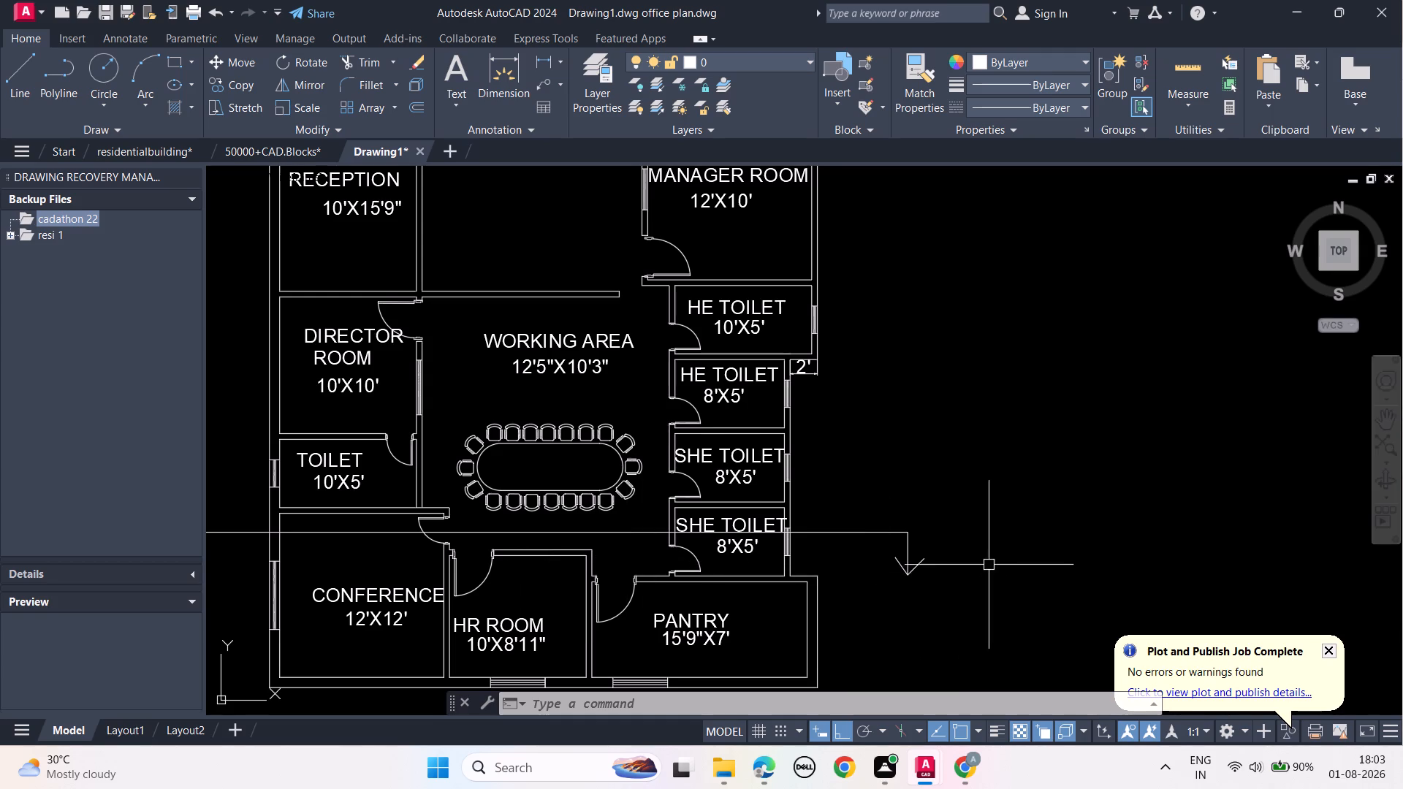
{"action": "scroll", "coordinate": [989, 563], "scroll_direction": "down", "scroll_amount": 1}
{"action": "middle_click_drag", "start_coordinate": [1095, 487], "coordinate": [693, 644]}
{"action": "middle_click_drag", "start_coordinate": [972, 404], "coordinate": [867, 516]}
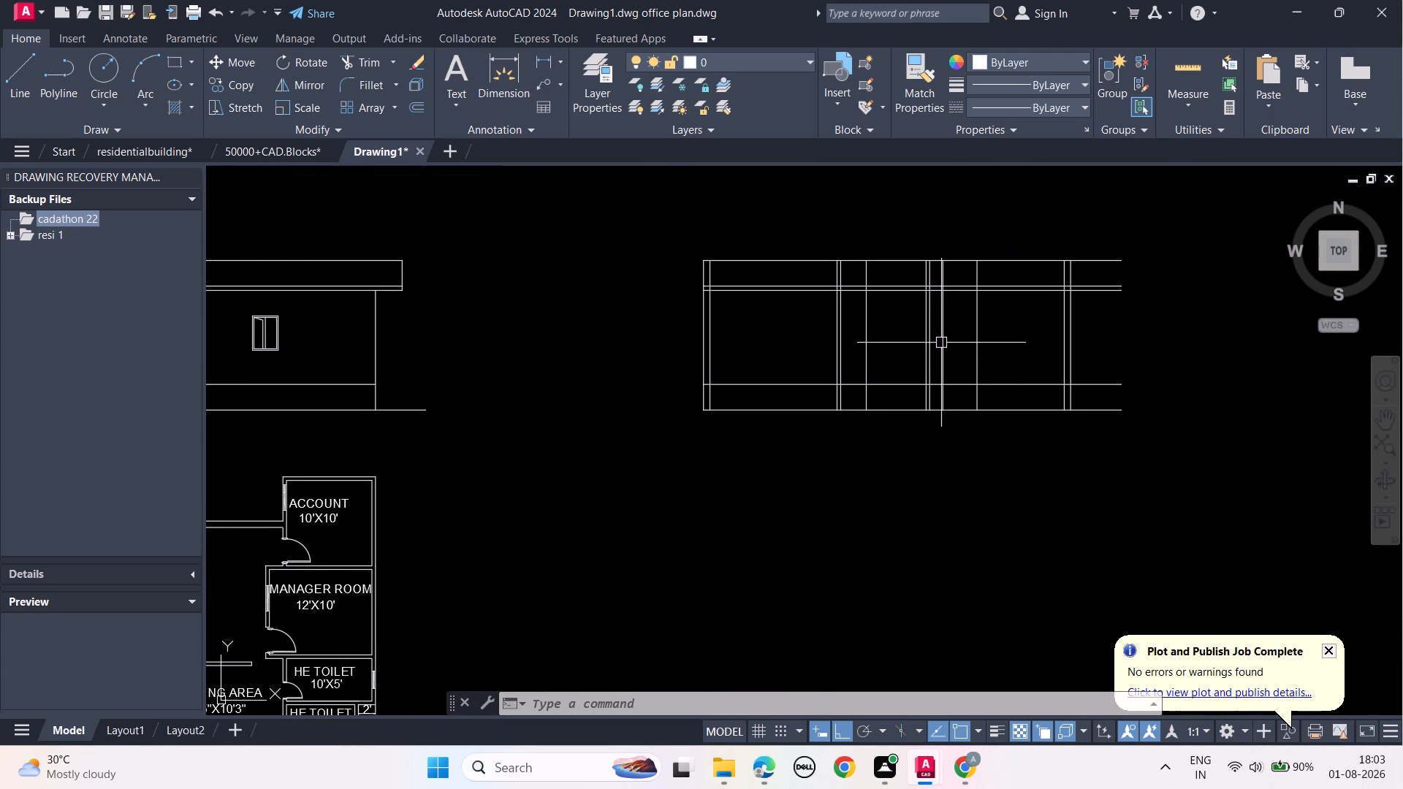
{"action": "left_click", "coordinate": [942, 335]}
{"action": "key", "text": "Delete"}
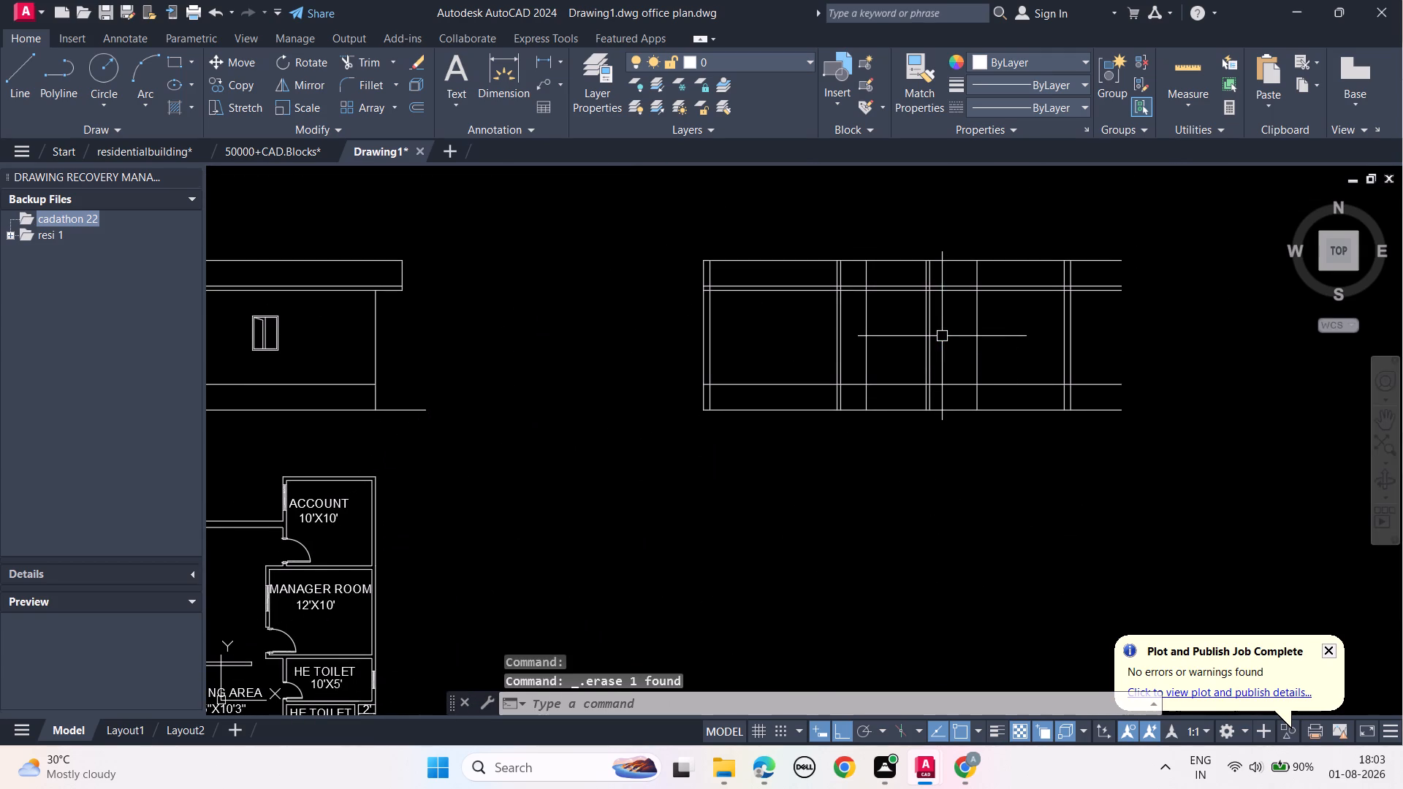
Trim all the horizontal section lines where they extend beyond the rightmost wall vertical.
{"action": "scroll", "coordinate": [932, 394], "scroll_direction": "down", "scroll_amount": 1}
{"action": "middle_click_drag", "start_coordinate": [926, 469], "coordinate": [864, 346]}
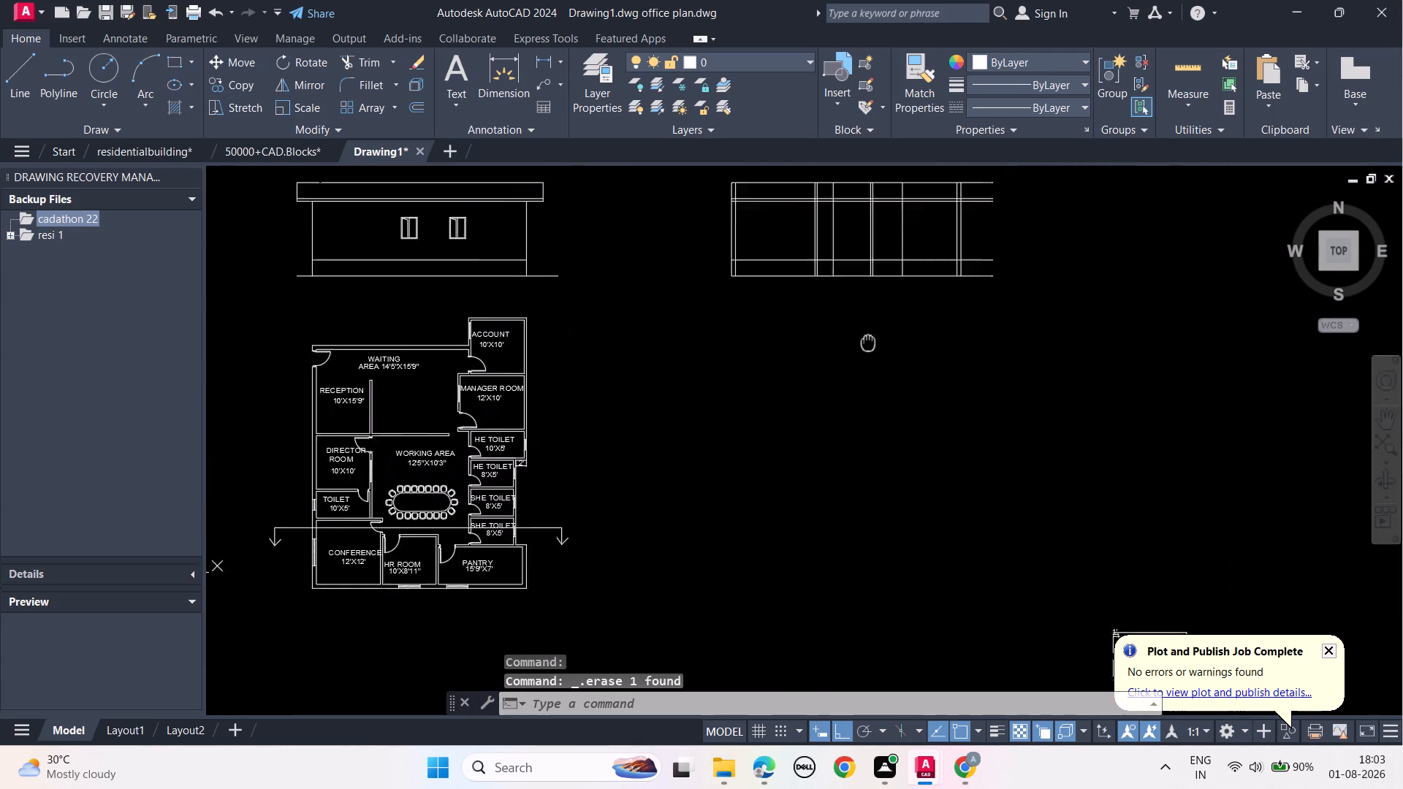
{"action": "middle_click_drag", "start_coordinate": [864, 346], "coordinate": [733, 510]}
{"action": "type", "text": "TR"}
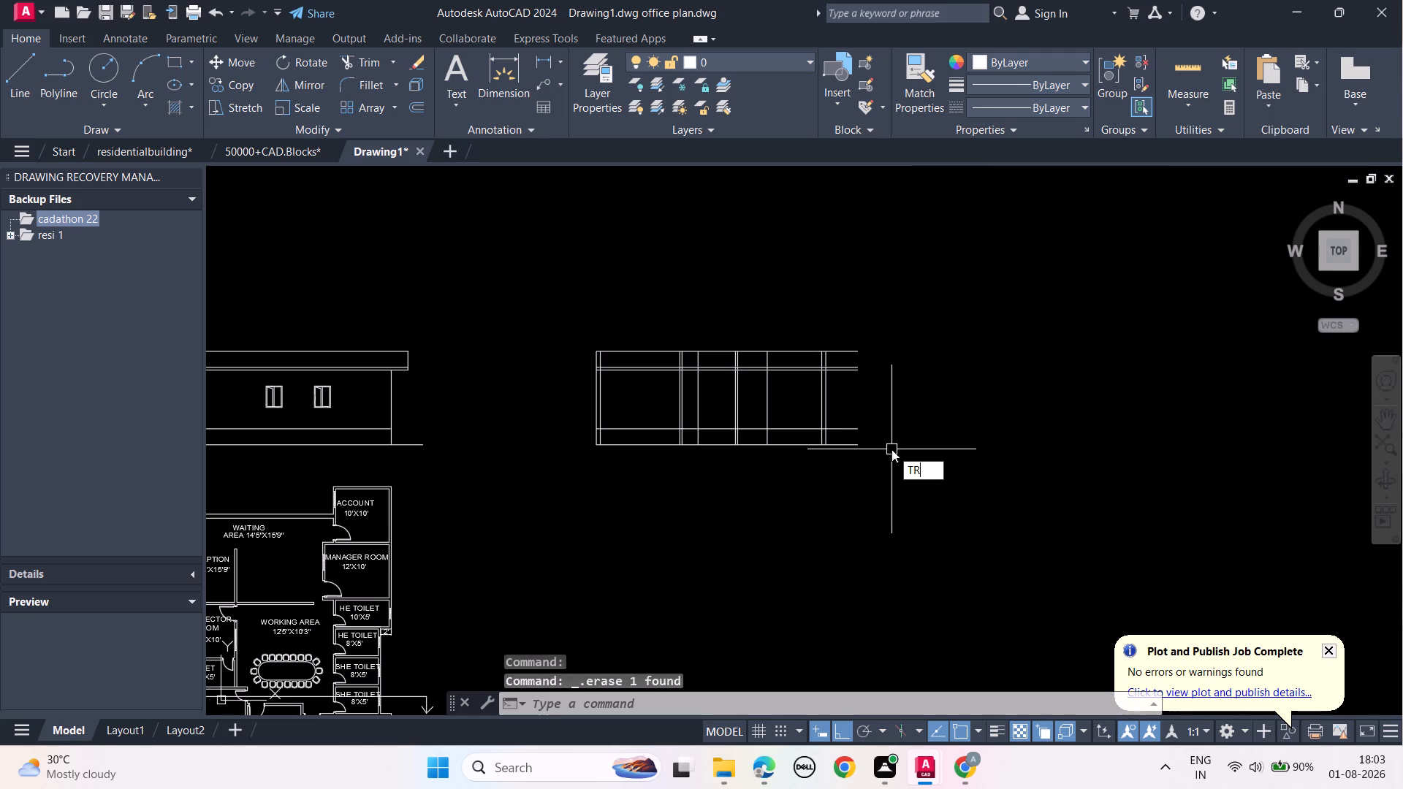
{"action": "key", "text": "space"}
{"action": "left_click_drag", "start_coordinate": [848, 465], "coordinate": [848, 326]}
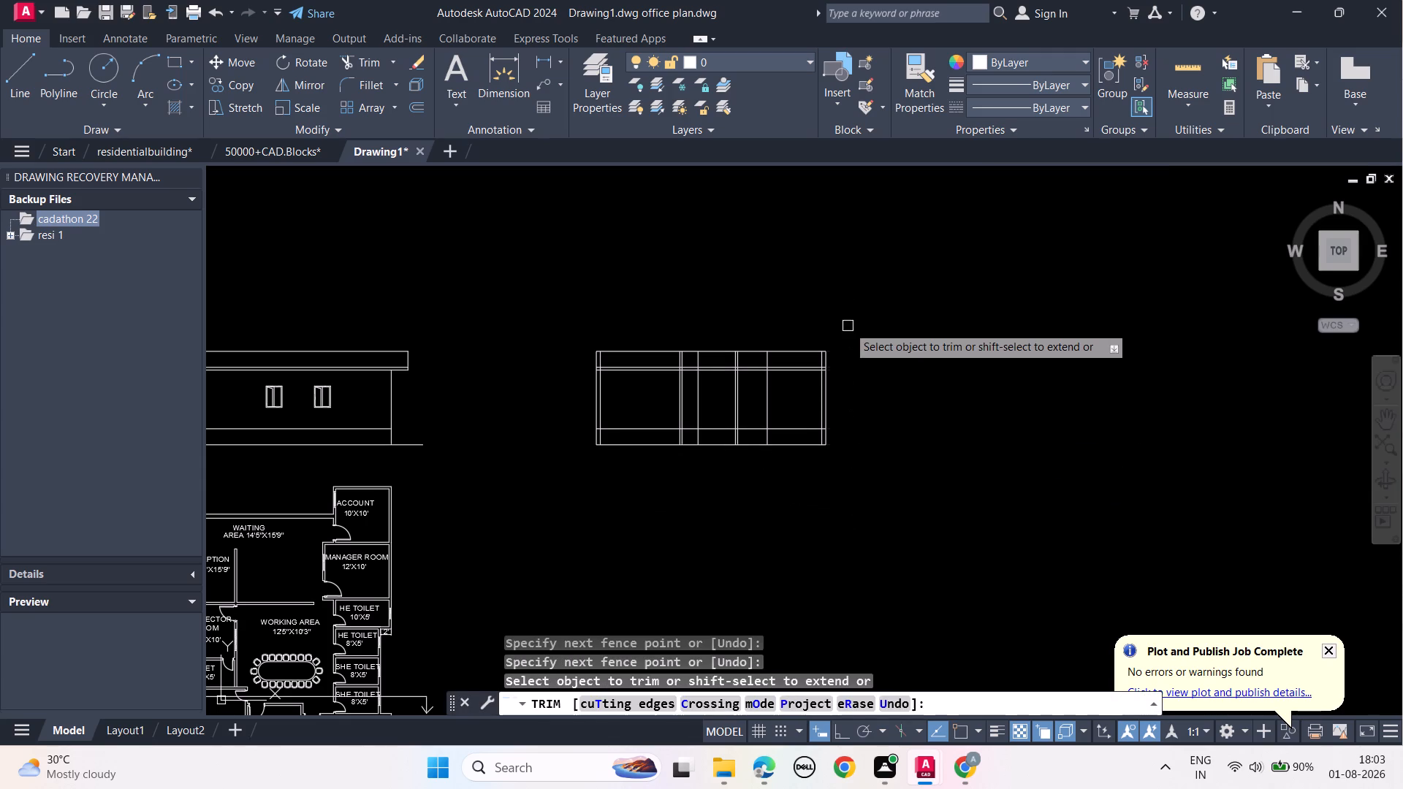
{"action": "key", "text": "Escape"}
{"action": "key", "text": "Escape"}
{"action": "key", "text": "Escape"}
Examine the plan's section line and the trimmed section outline, particularly the outline's left end wall.
{"action": "scroll", "coordinate": [889, 495], "scroll_direction": "down", "scroll_amount": 1}
{"action": "middle_click_drag", "start_coordinate": [834, 525], "coordinate": [929, 459]}
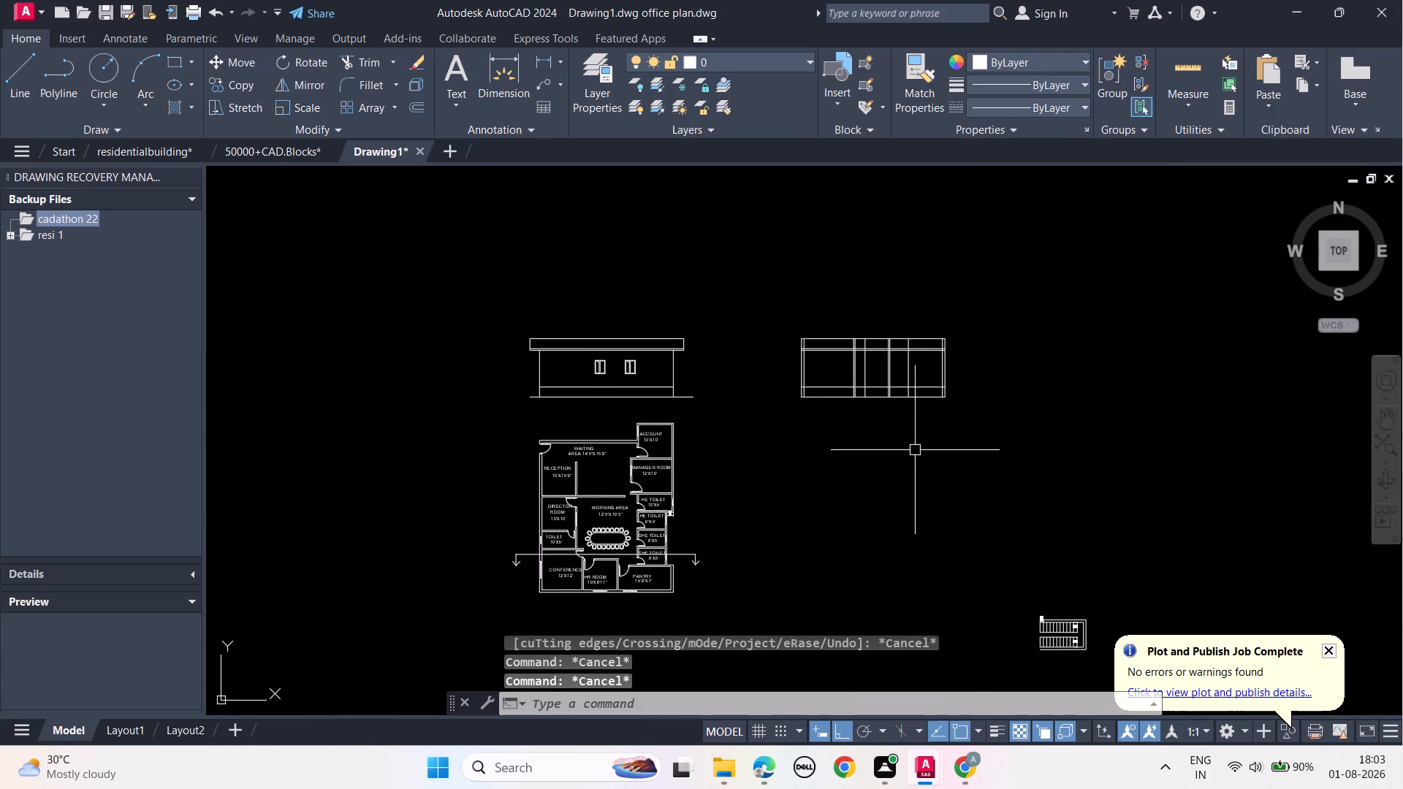
{"action": "scroll", "coordinate": [913, 449], "scroll_direction": "up", "scroll_amount": 1}
{"action": "middle_click_drag", "start_coordinate": [883, 498], "coordinate": [943, 412]}
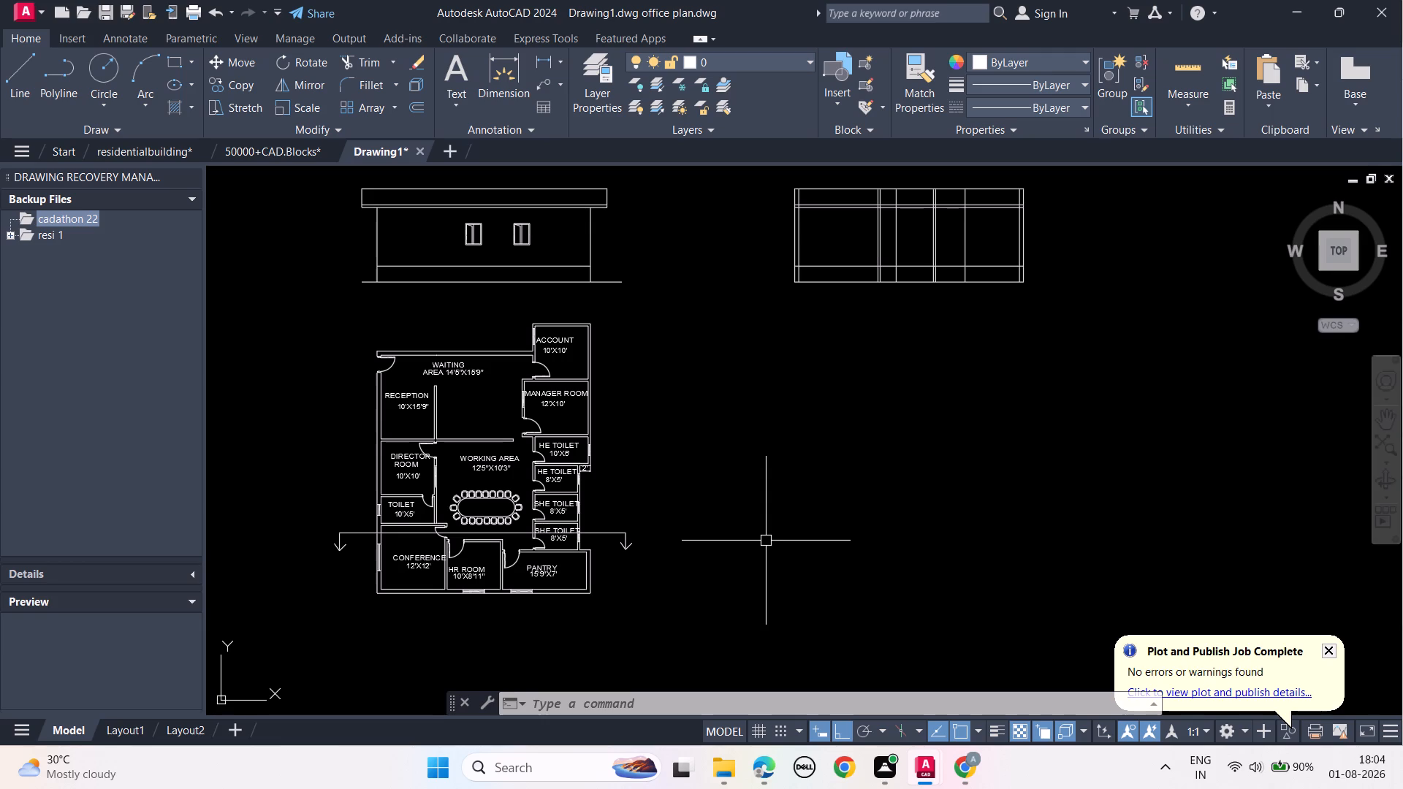
{"action": "scroll", "coordinate": [829, 360], "scroll_direction": "up", "scroll_amount": 1}
{"action": "middle_click_drag", "start_coordinate": [834, 351], "coordinate": [834, 625]}
{"action": "scroll", "coordinate": [806, 436], "scroll_direction": "up", "scroll_amount": 2}
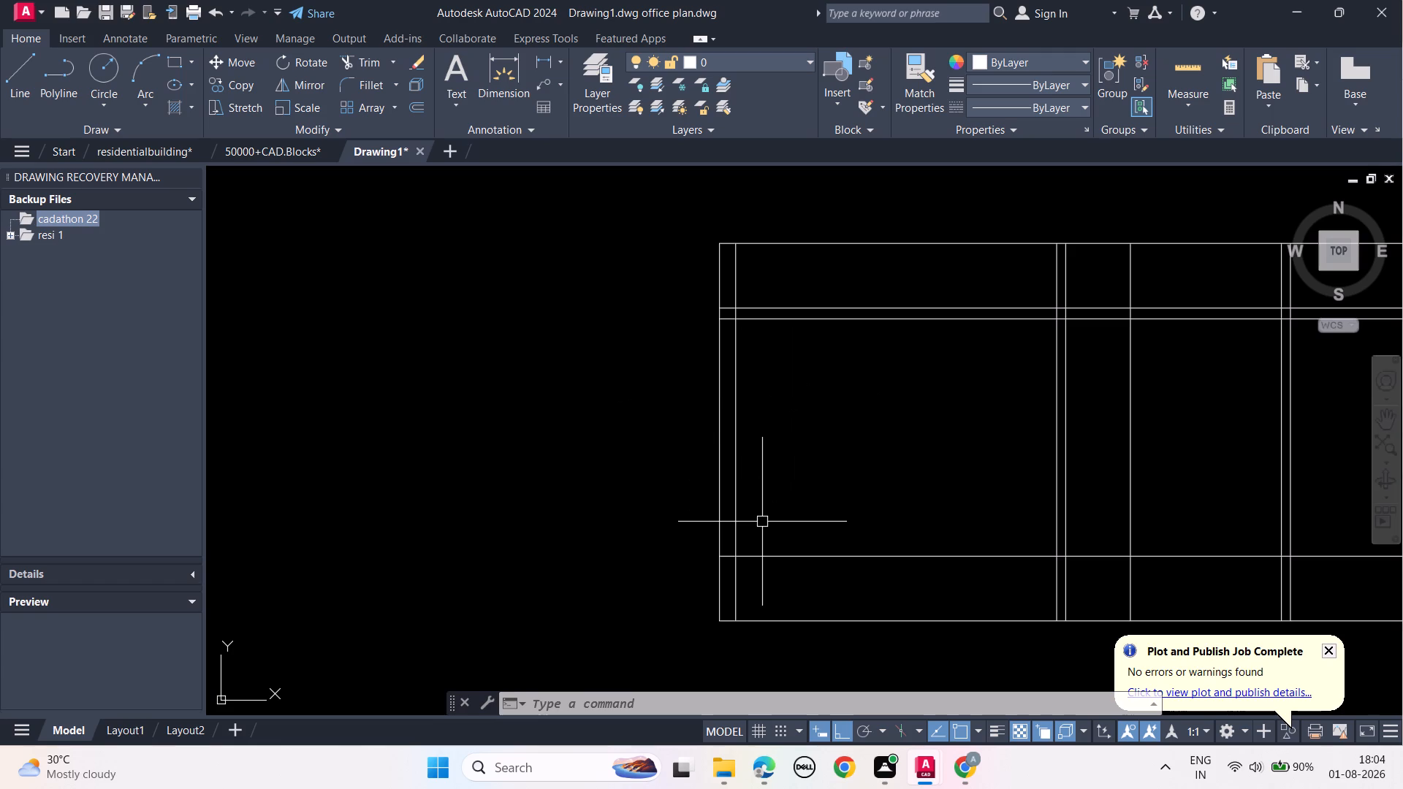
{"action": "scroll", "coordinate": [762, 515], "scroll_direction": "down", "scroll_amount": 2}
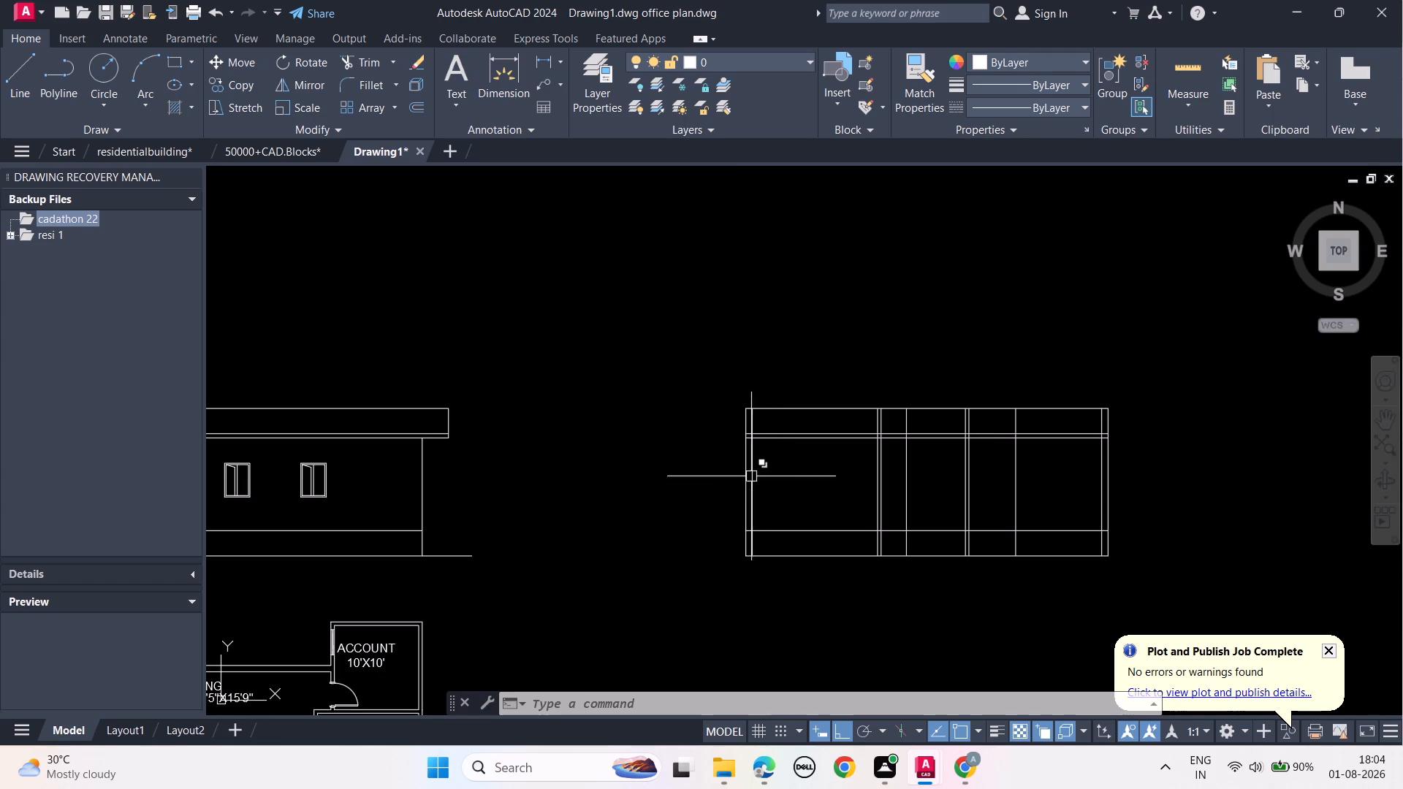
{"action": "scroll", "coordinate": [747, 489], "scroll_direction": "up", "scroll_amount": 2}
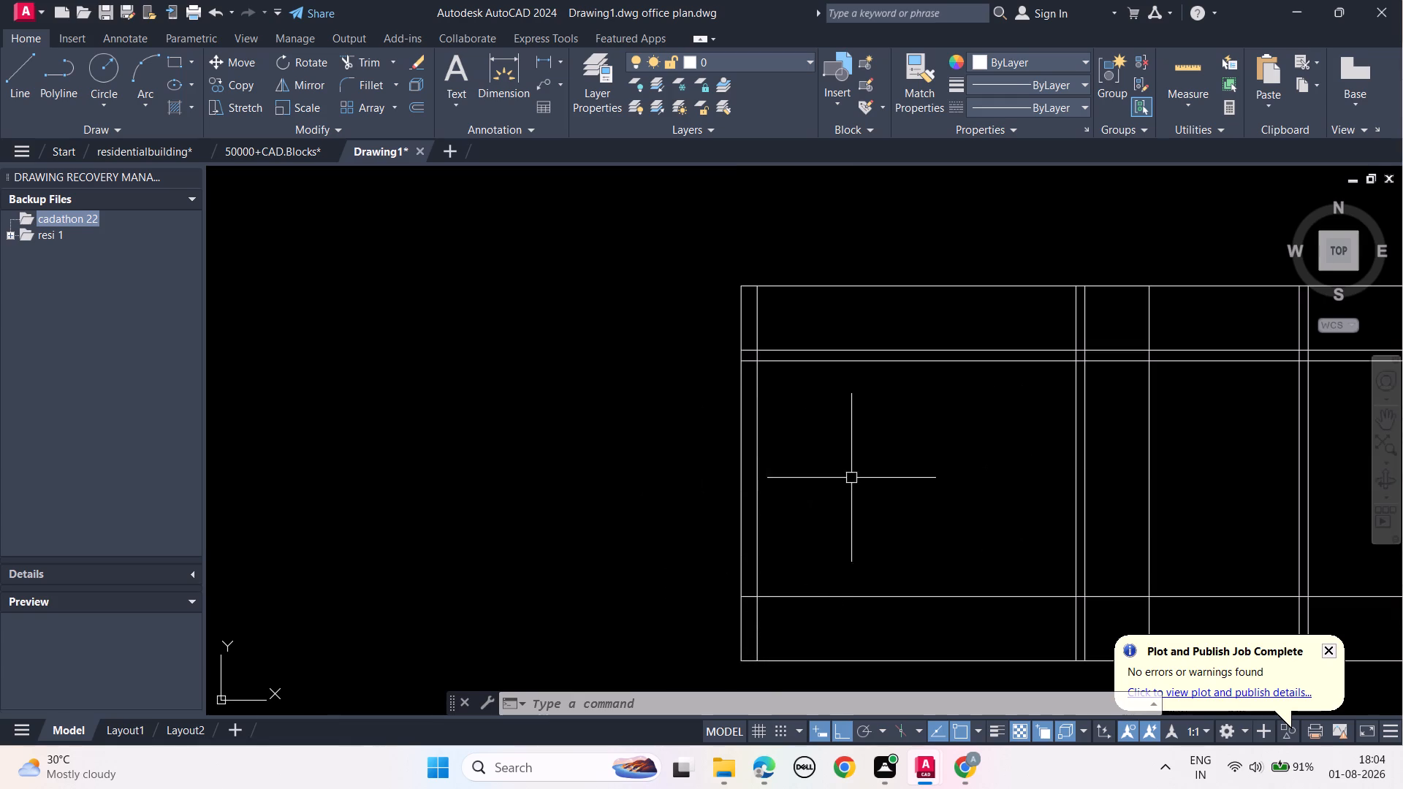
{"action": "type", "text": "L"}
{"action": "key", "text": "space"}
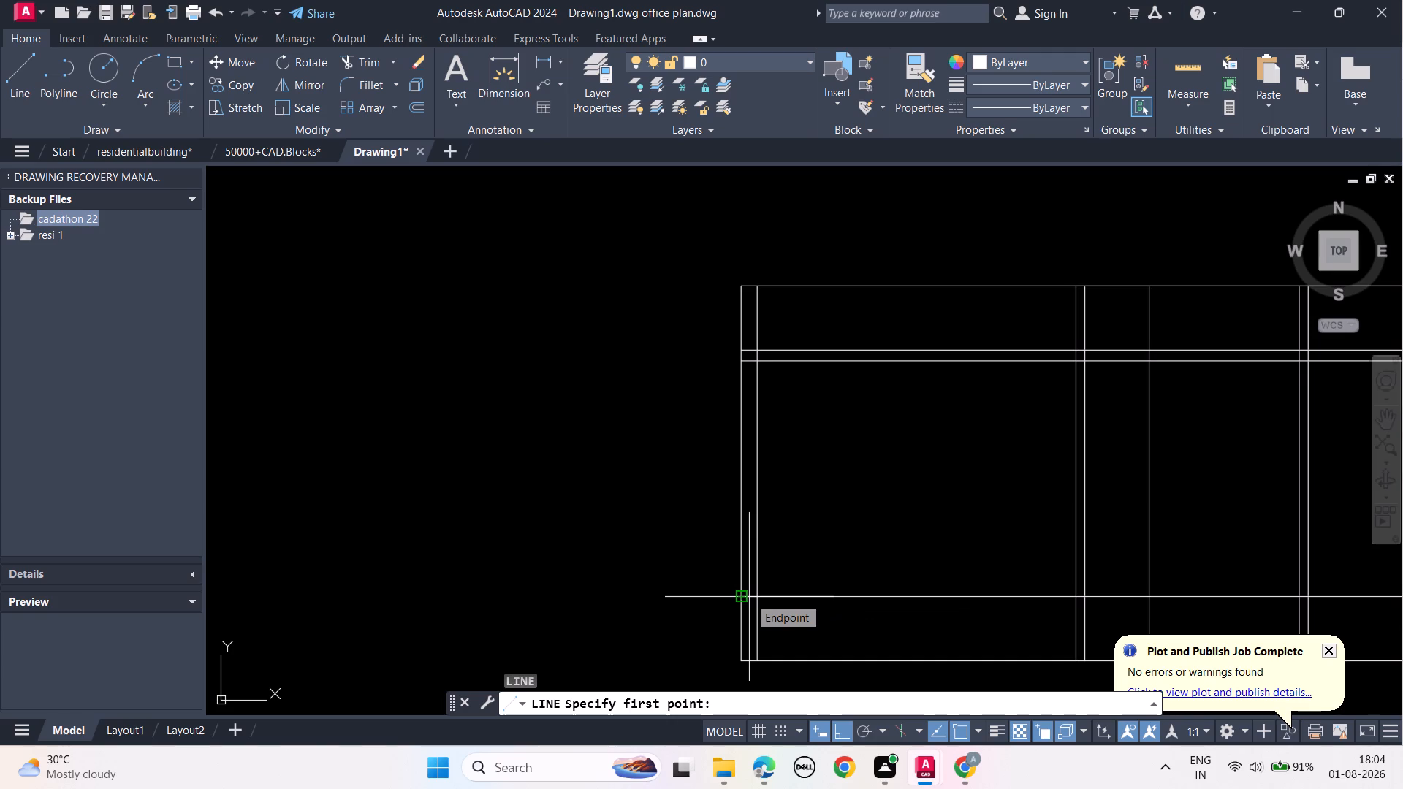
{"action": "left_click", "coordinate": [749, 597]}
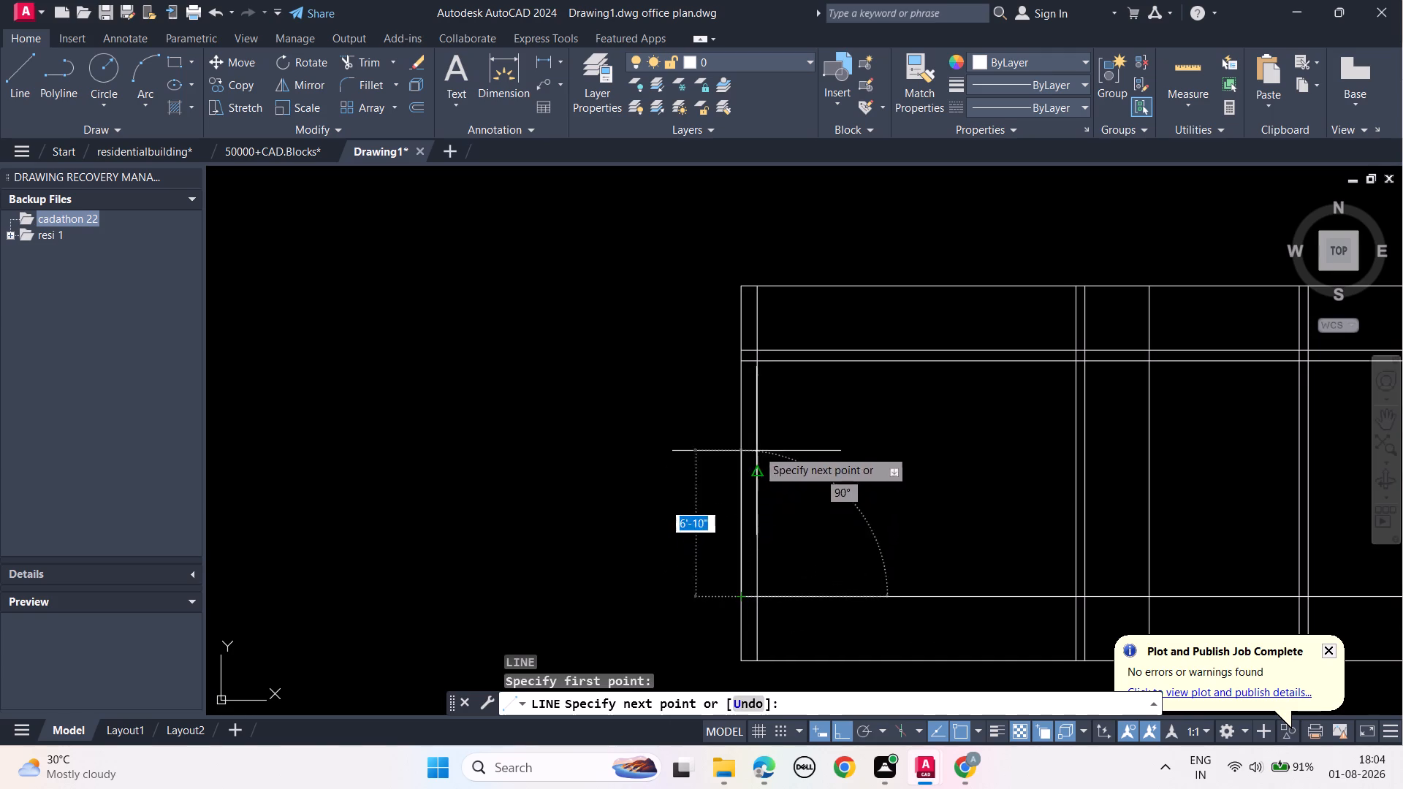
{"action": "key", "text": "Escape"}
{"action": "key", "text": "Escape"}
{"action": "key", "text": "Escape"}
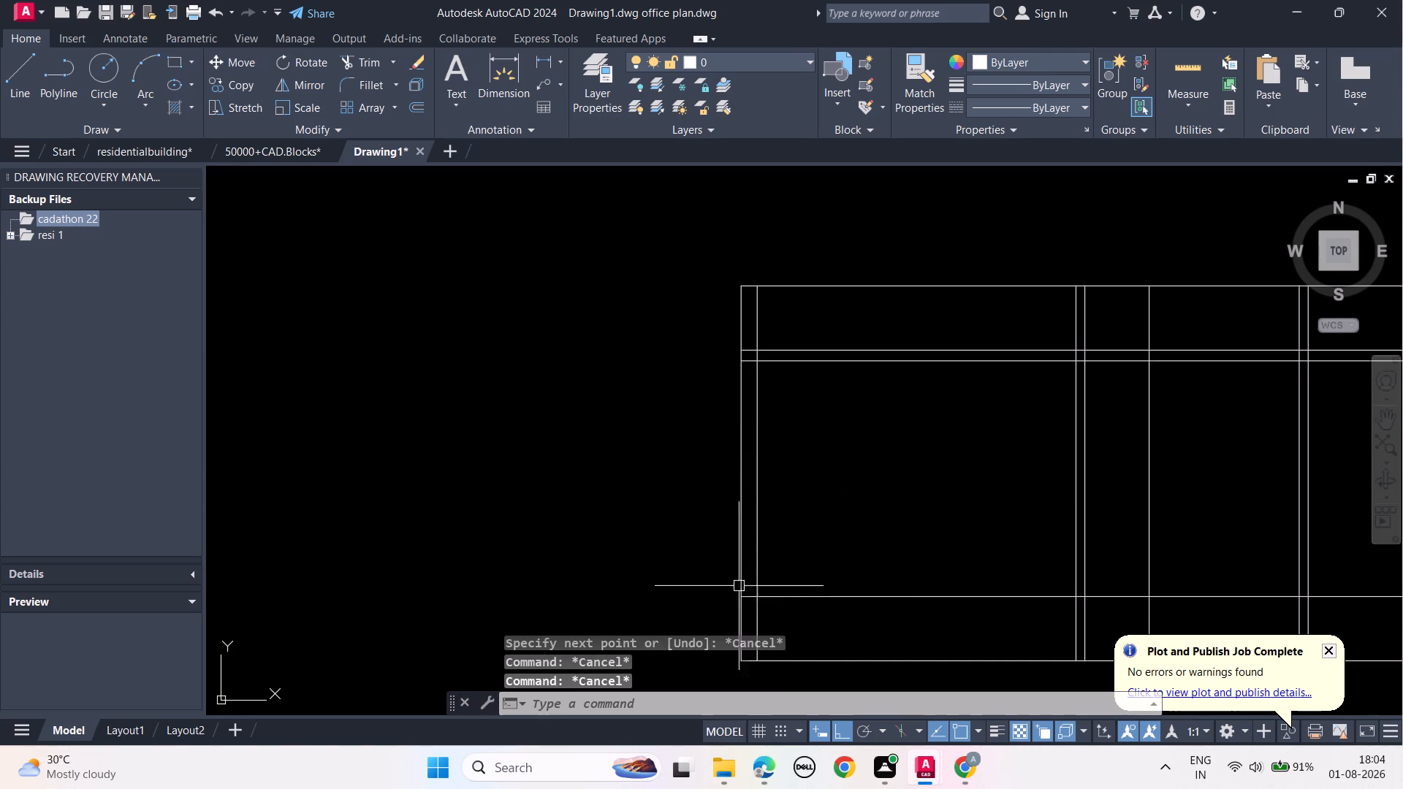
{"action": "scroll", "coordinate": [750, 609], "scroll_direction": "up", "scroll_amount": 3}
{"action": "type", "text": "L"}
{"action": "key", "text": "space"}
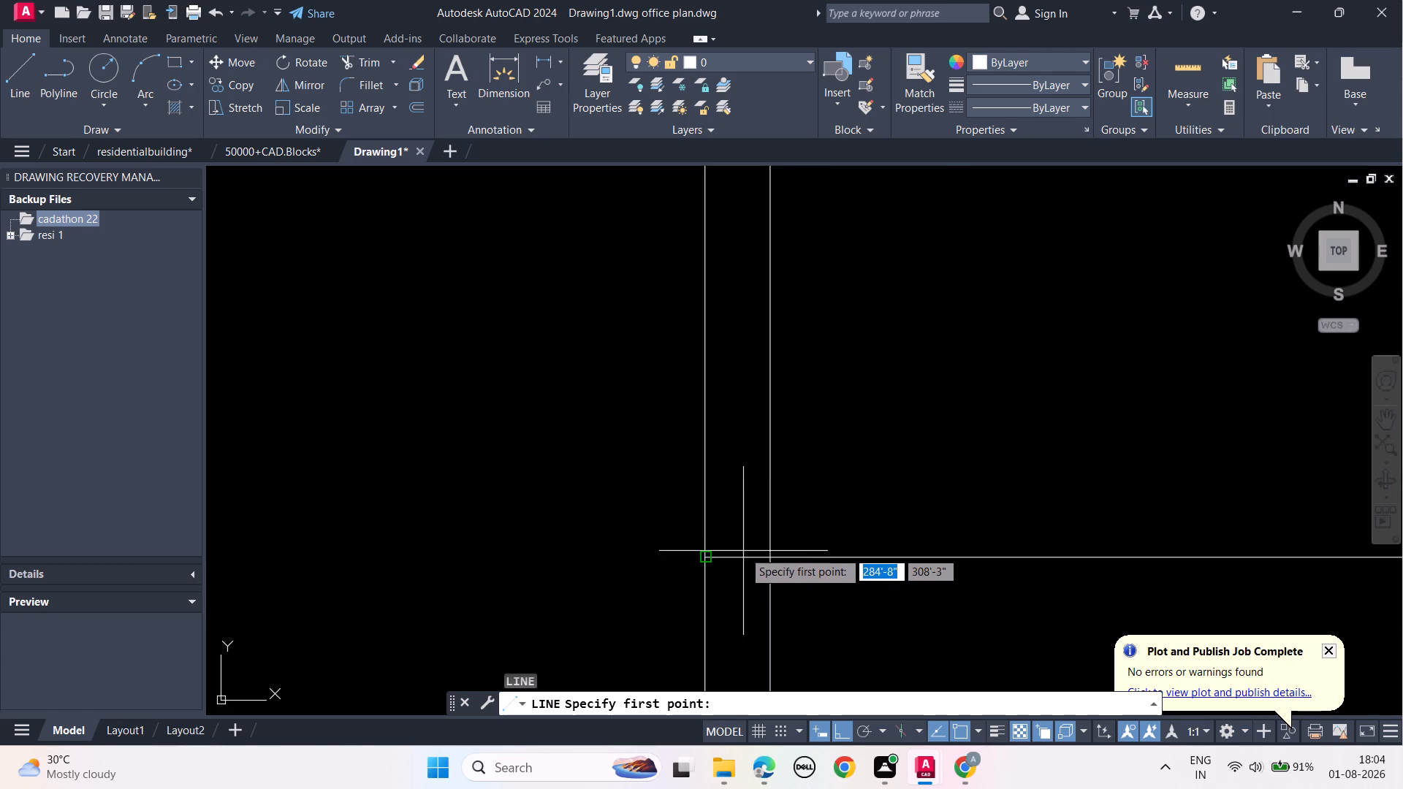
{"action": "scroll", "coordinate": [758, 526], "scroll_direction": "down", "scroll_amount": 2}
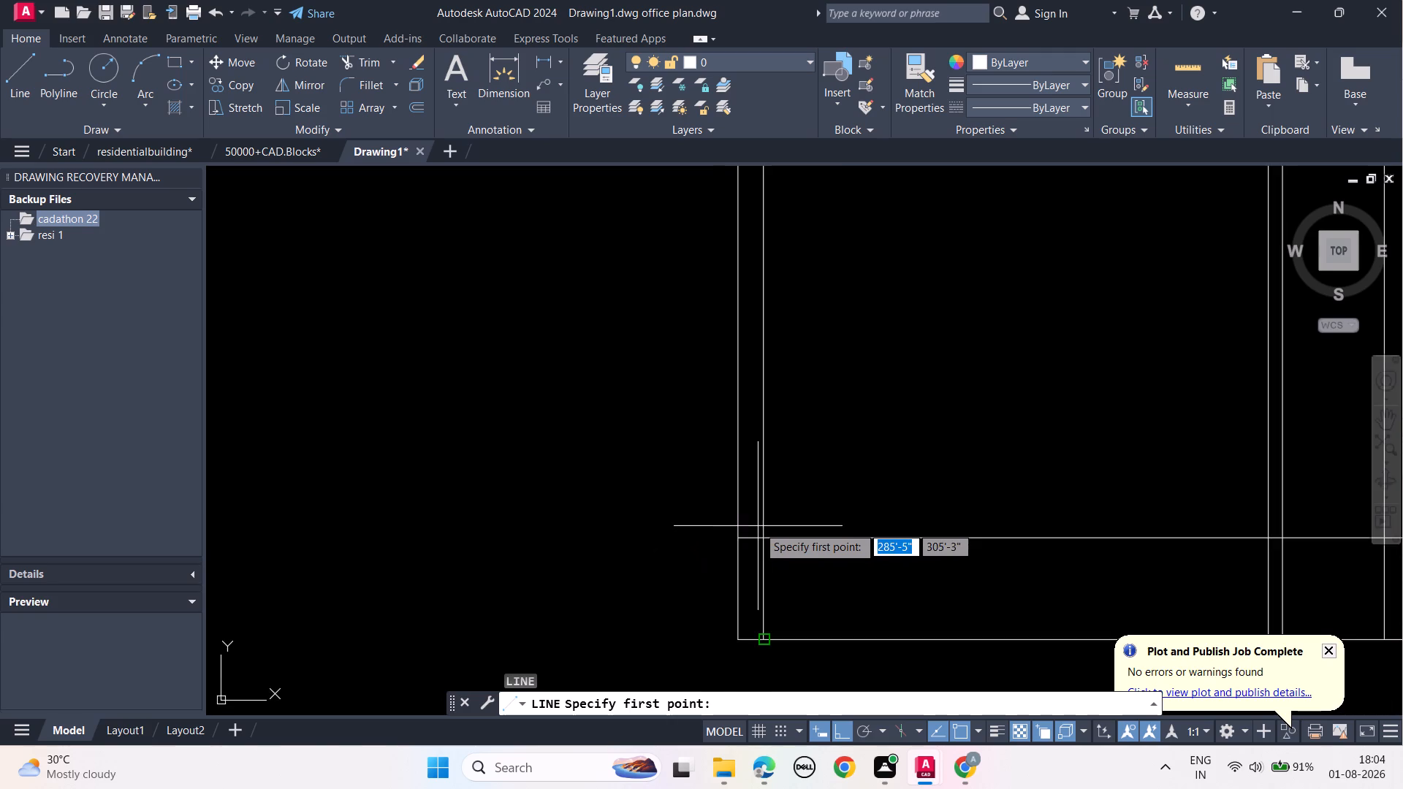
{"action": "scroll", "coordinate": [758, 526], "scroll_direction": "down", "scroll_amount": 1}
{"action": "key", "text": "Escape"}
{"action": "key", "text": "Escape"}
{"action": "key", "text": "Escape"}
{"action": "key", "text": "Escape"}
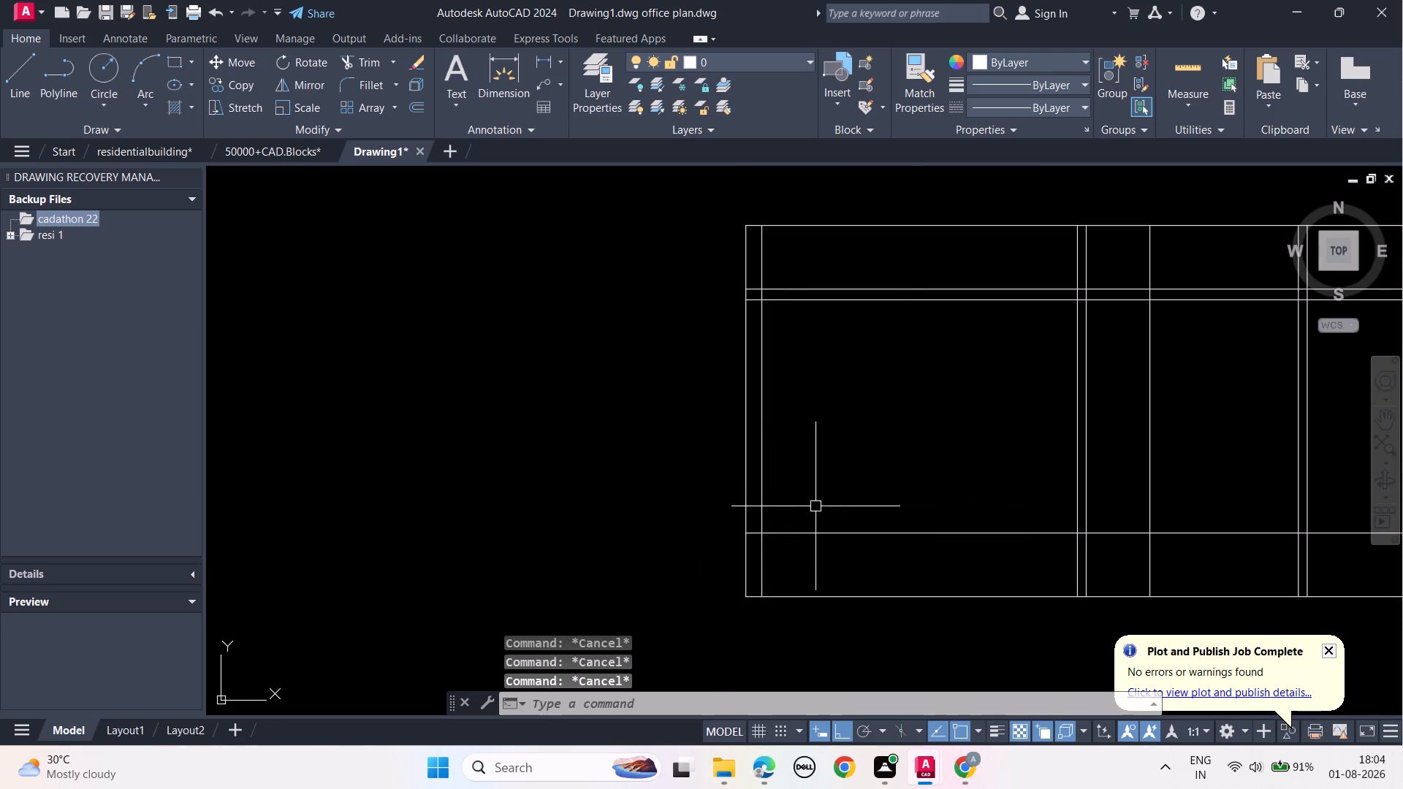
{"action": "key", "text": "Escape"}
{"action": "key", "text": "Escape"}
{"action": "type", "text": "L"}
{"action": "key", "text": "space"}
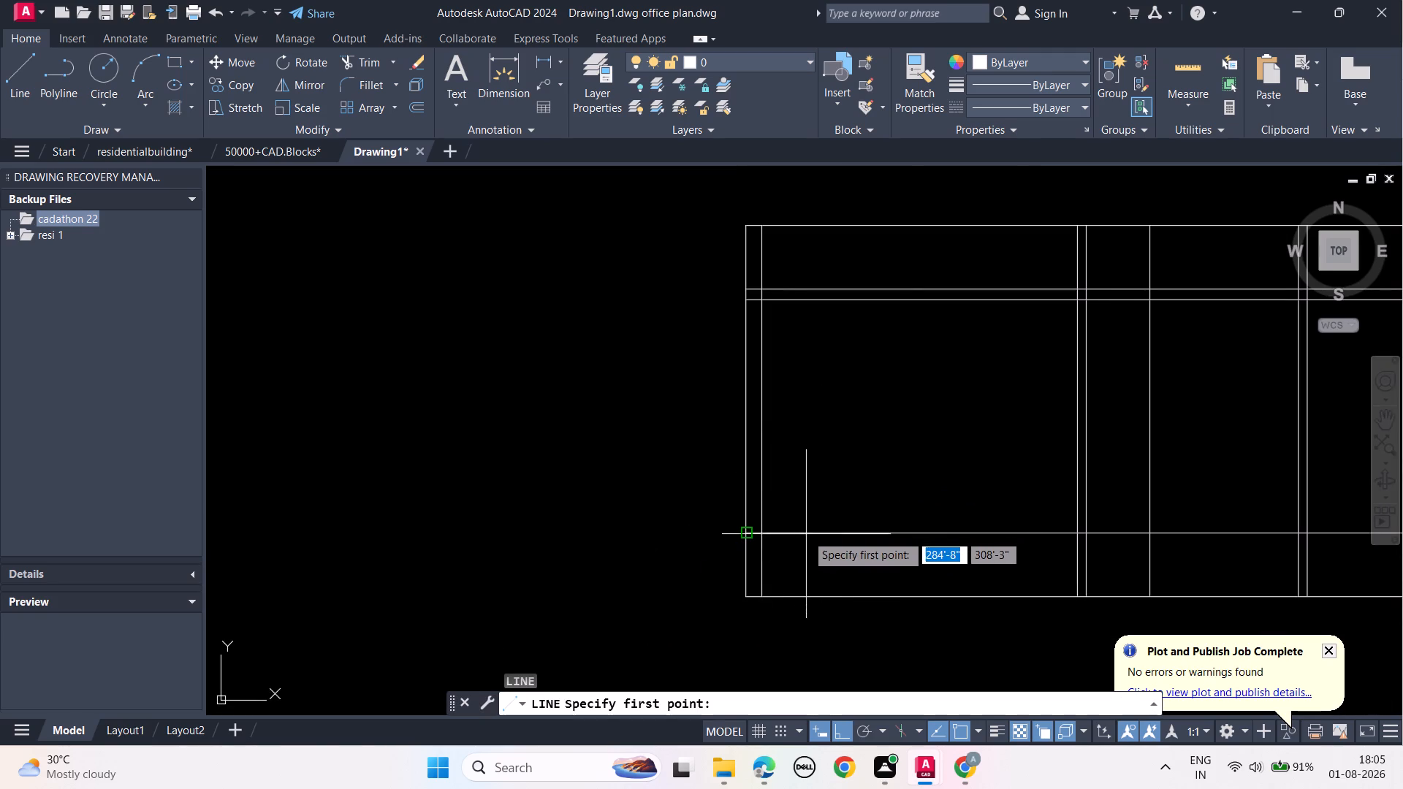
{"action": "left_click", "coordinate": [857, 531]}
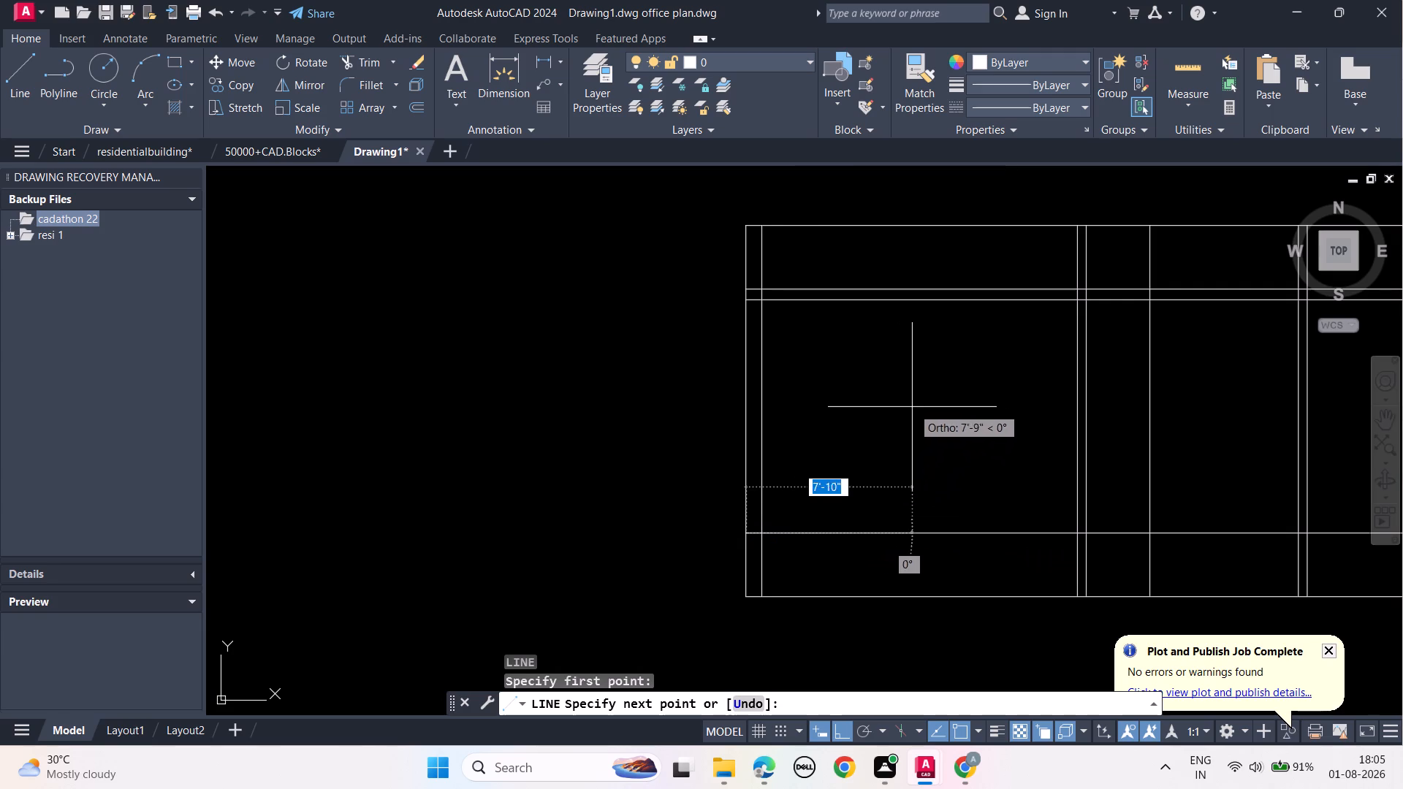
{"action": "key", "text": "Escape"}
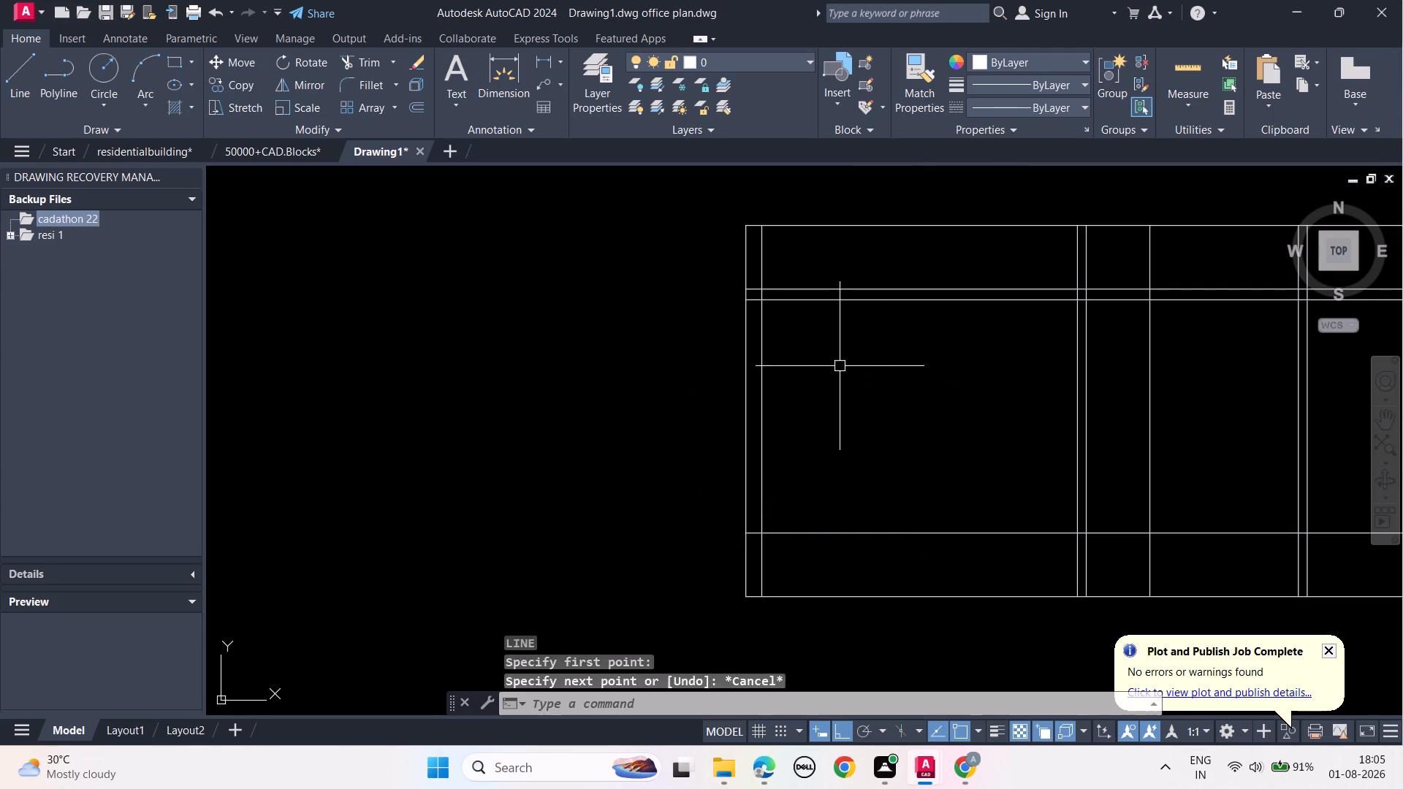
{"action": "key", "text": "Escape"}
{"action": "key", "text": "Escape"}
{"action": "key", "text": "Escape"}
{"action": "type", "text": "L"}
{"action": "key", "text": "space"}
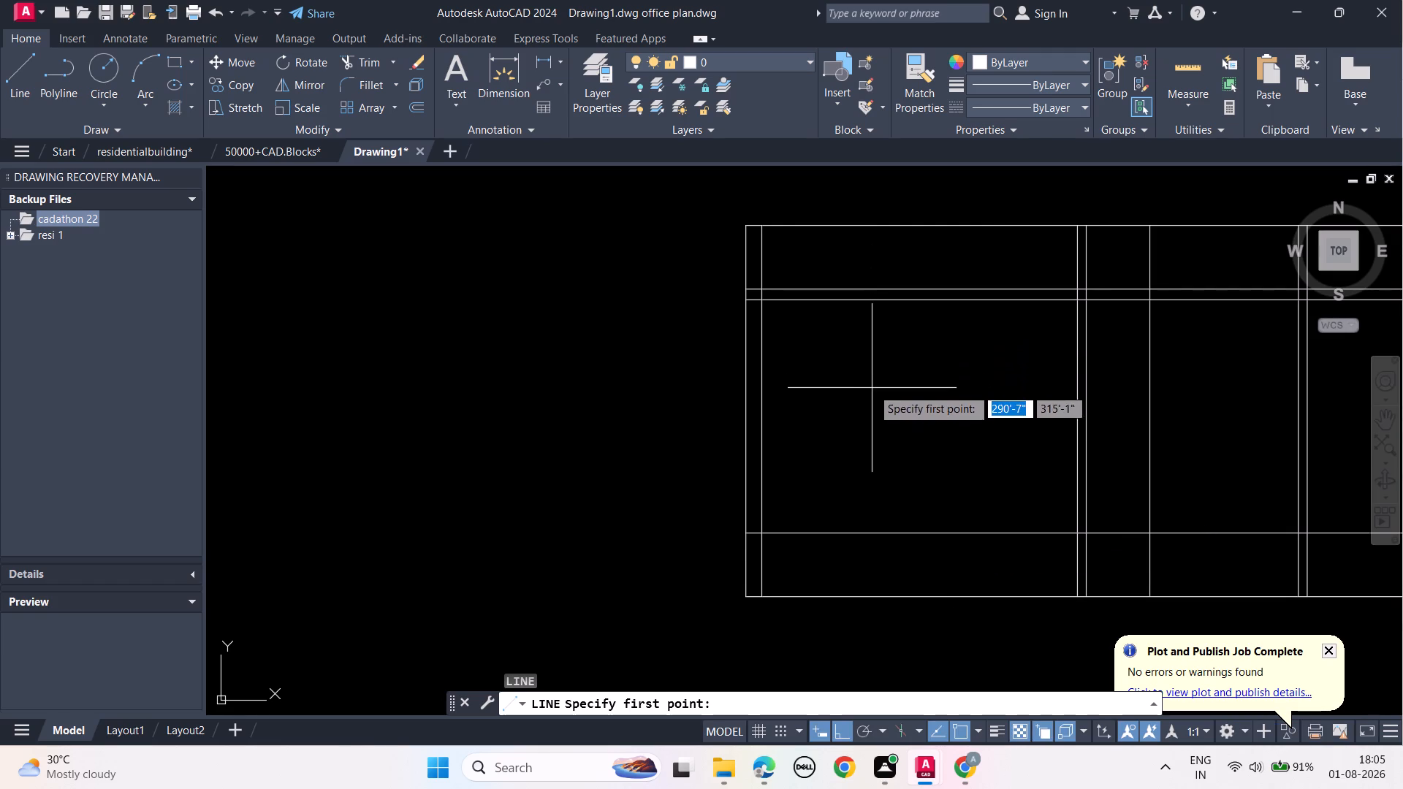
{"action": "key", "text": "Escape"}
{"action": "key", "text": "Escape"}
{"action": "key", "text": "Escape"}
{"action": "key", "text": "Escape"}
Save the drawing.
{"action": "key", "text": "ctrl+s"}
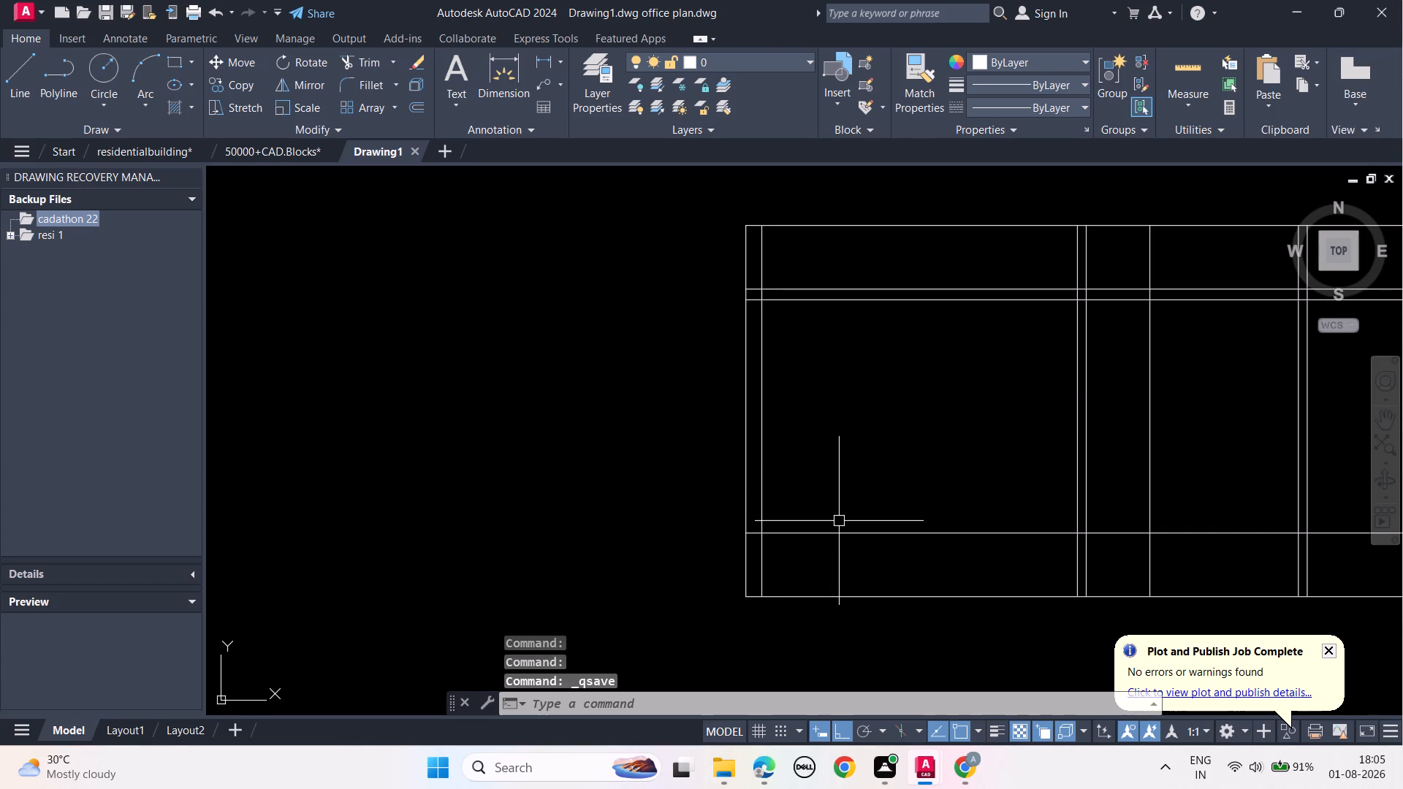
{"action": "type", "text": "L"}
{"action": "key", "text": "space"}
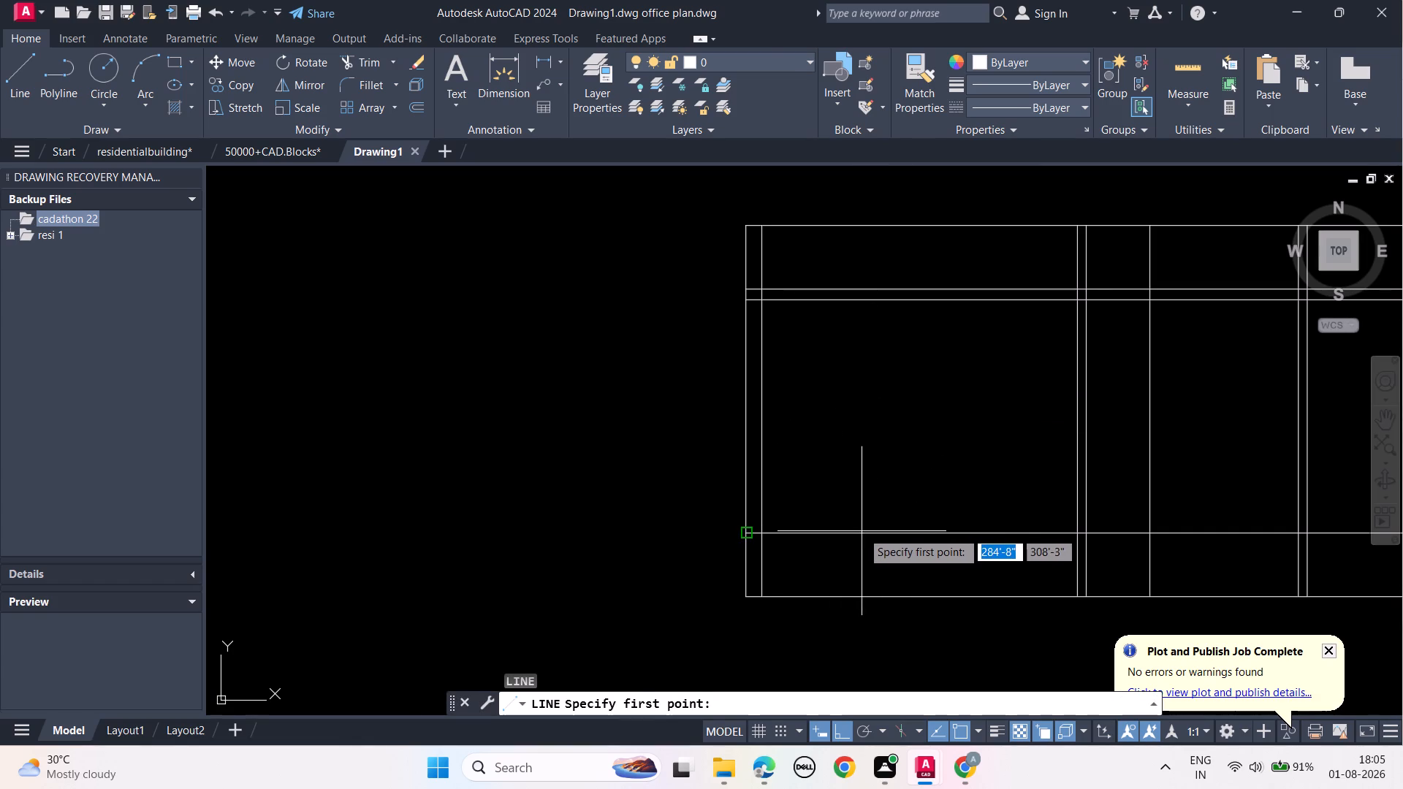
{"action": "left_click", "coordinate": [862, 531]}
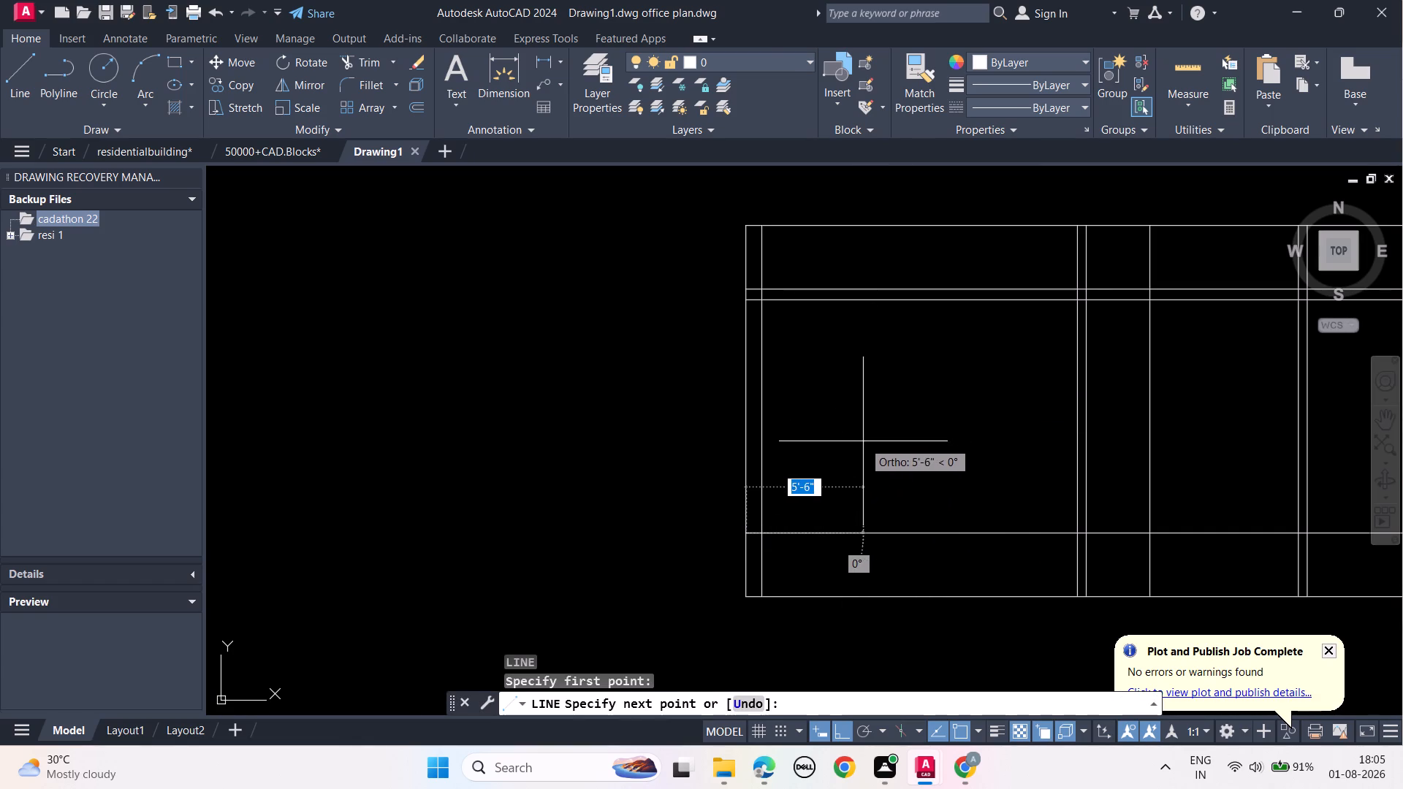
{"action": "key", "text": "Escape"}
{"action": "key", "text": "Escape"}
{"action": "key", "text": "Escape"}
Turn off Ortho mode.
{"action": "left_click", "coordinate": [843, 733]}
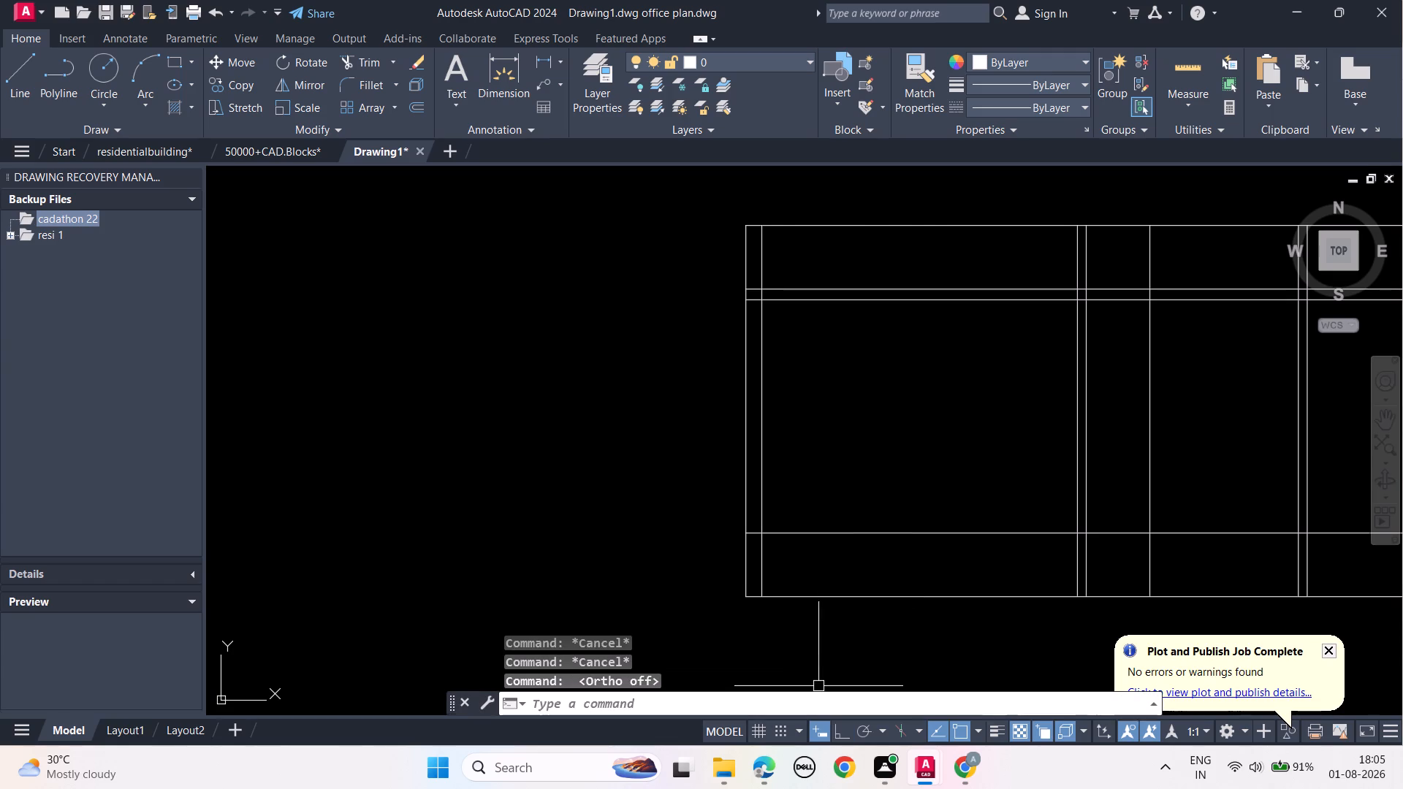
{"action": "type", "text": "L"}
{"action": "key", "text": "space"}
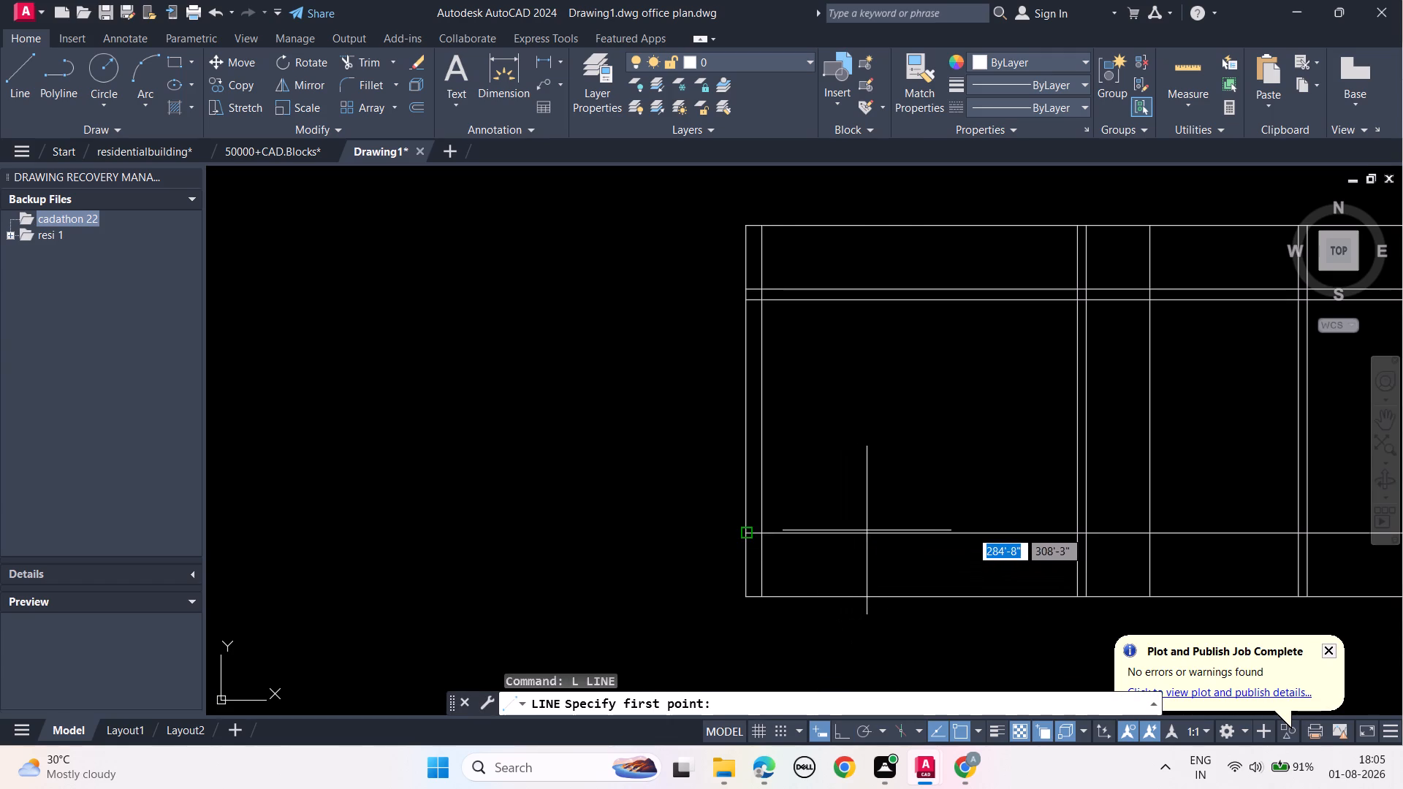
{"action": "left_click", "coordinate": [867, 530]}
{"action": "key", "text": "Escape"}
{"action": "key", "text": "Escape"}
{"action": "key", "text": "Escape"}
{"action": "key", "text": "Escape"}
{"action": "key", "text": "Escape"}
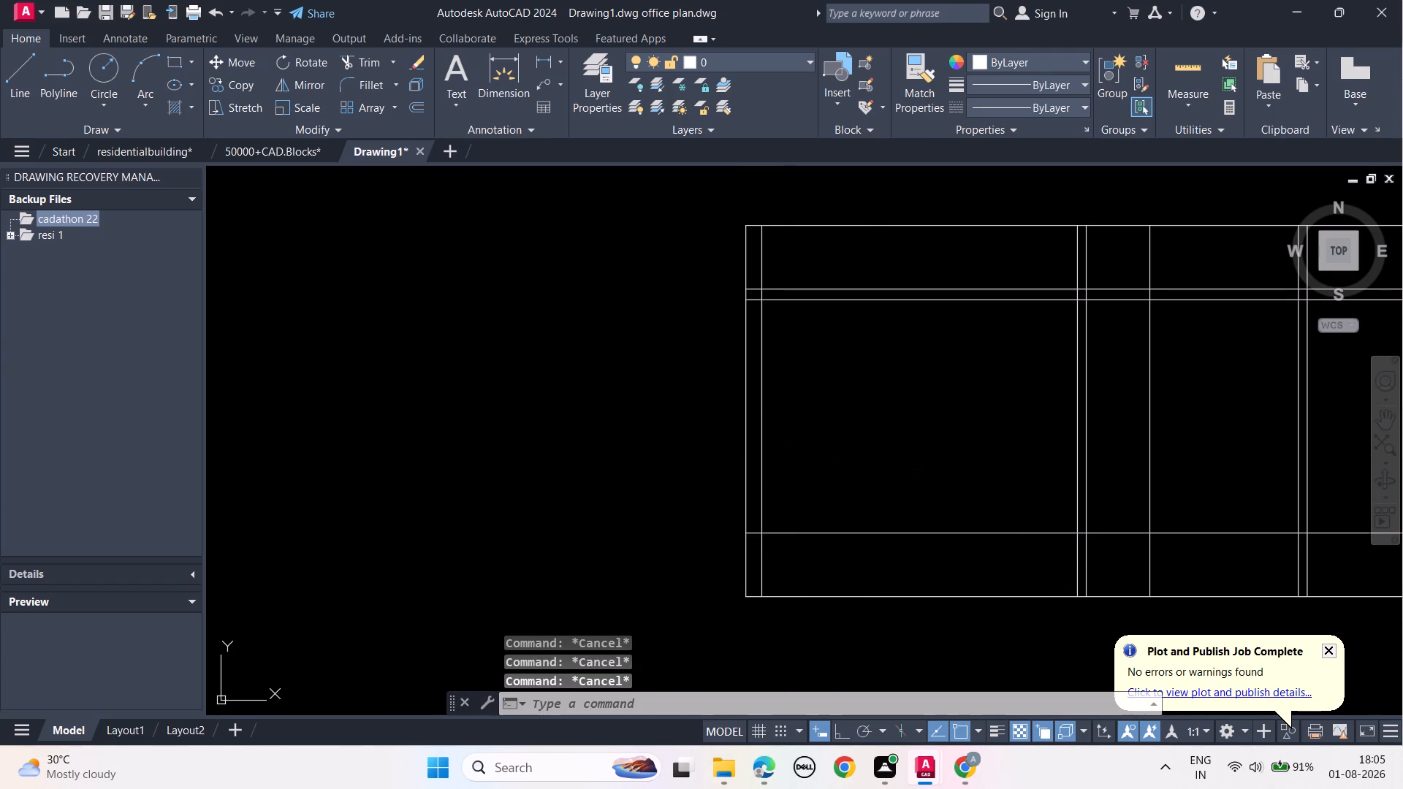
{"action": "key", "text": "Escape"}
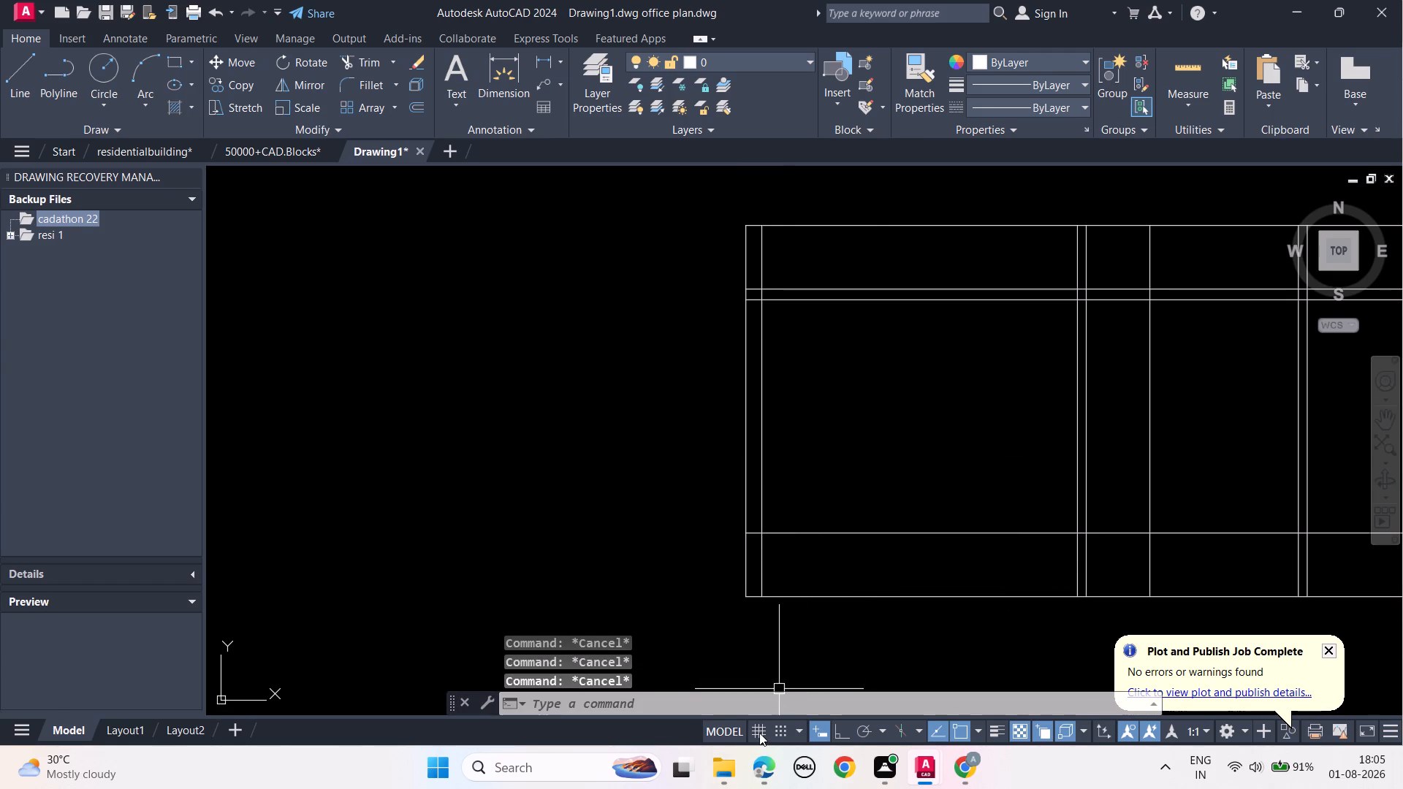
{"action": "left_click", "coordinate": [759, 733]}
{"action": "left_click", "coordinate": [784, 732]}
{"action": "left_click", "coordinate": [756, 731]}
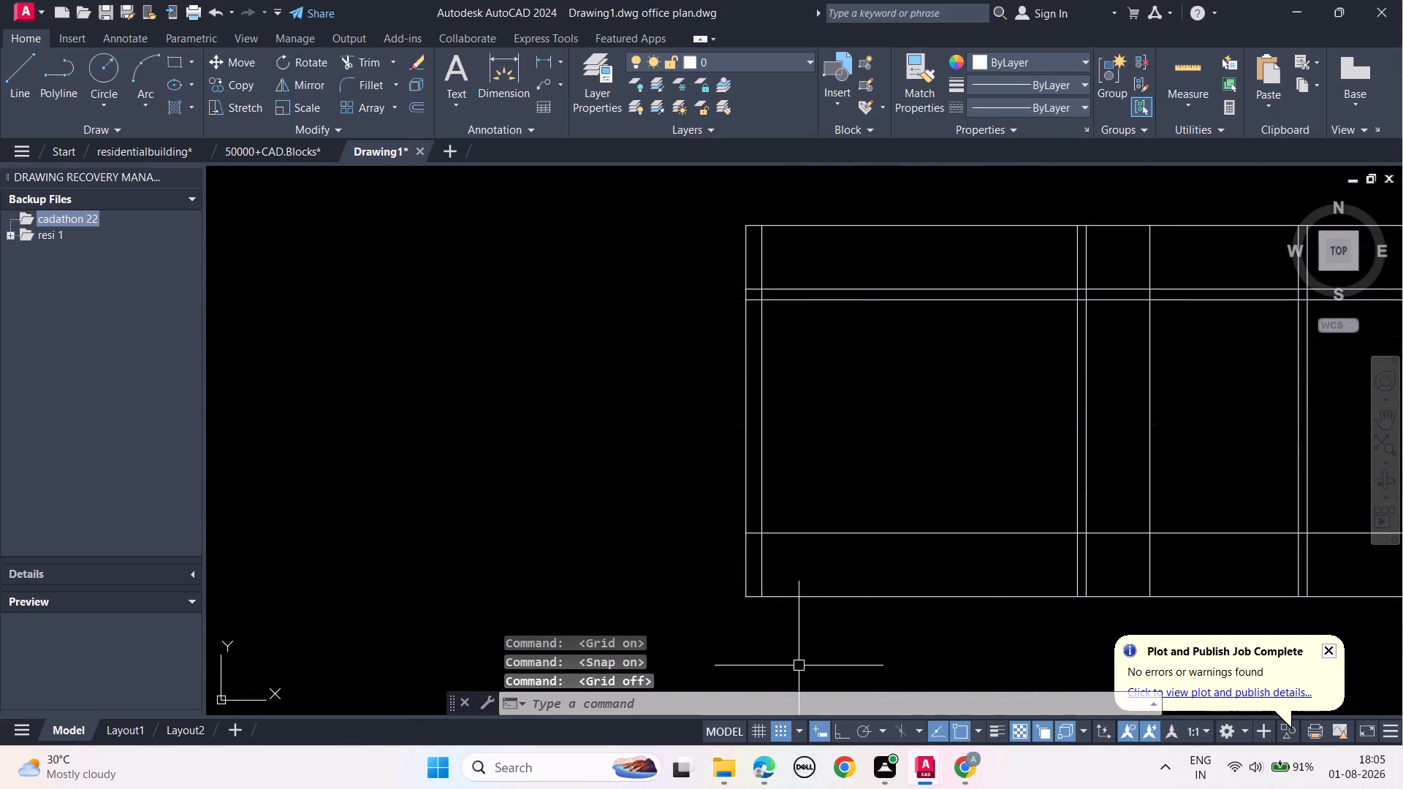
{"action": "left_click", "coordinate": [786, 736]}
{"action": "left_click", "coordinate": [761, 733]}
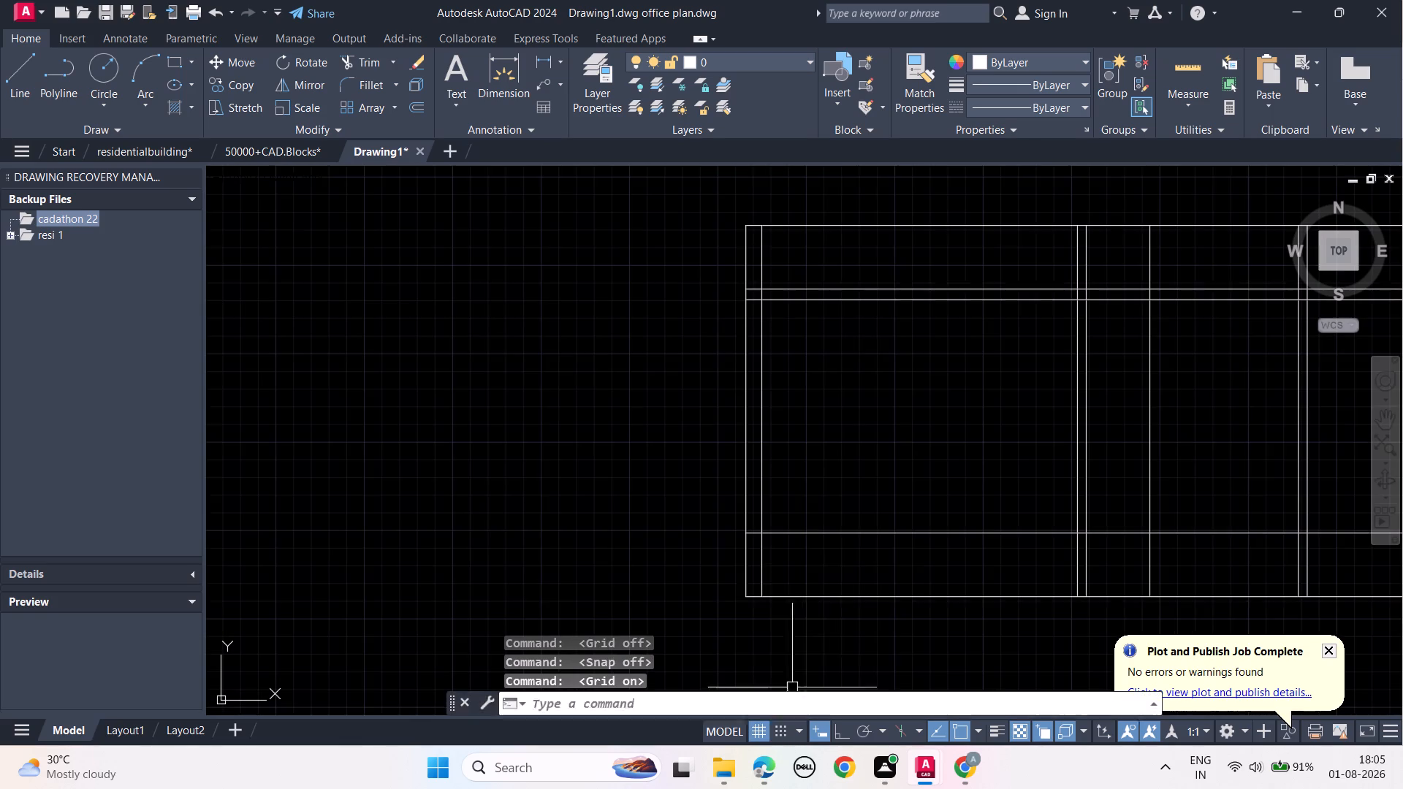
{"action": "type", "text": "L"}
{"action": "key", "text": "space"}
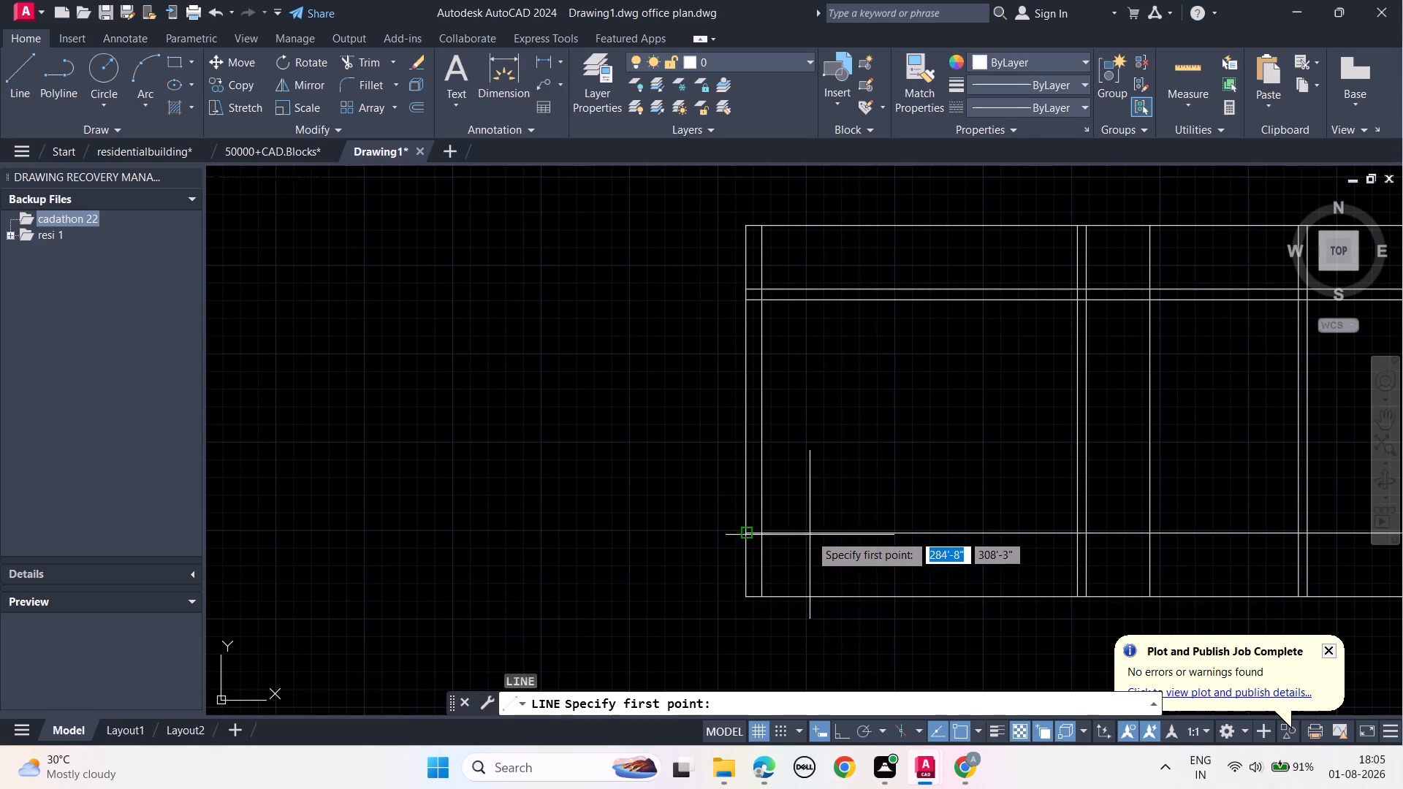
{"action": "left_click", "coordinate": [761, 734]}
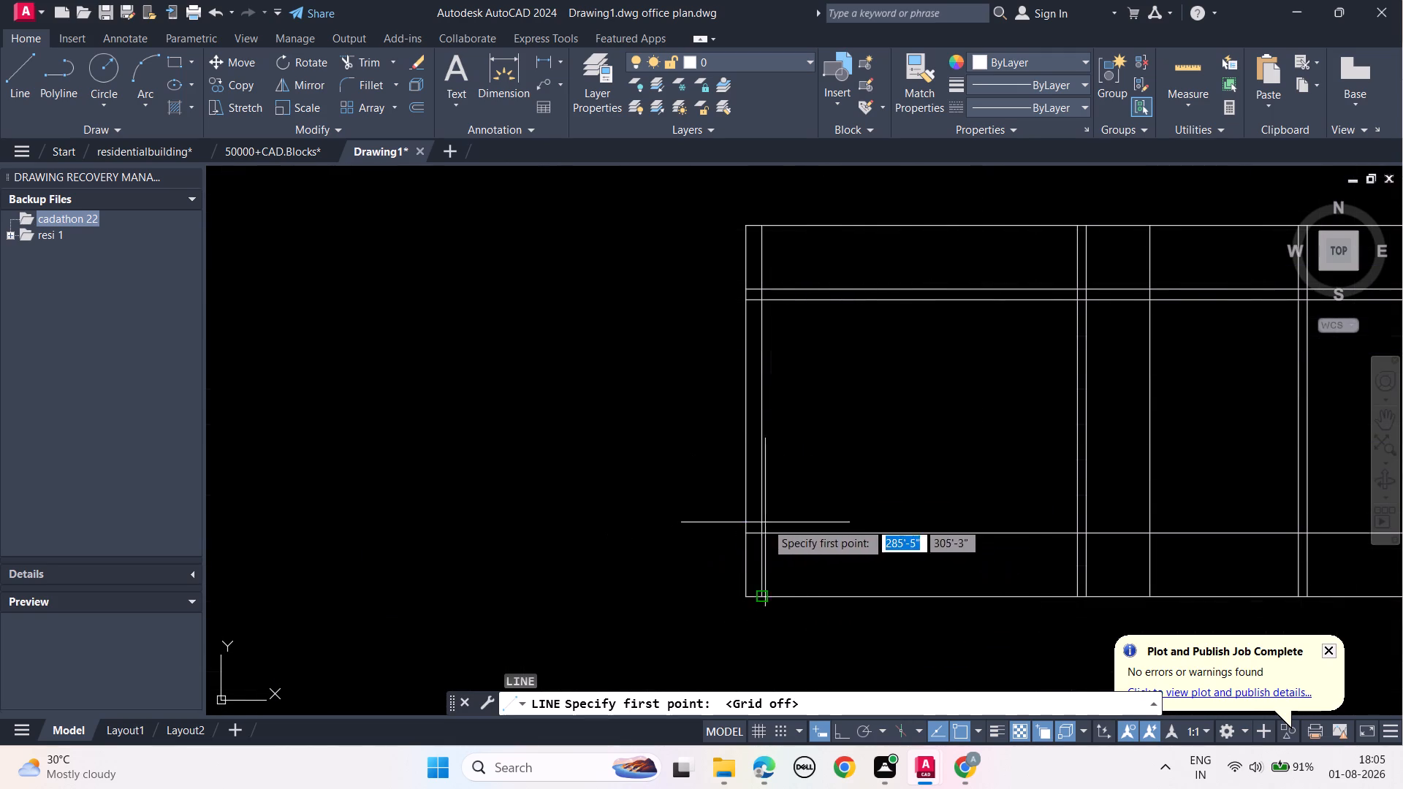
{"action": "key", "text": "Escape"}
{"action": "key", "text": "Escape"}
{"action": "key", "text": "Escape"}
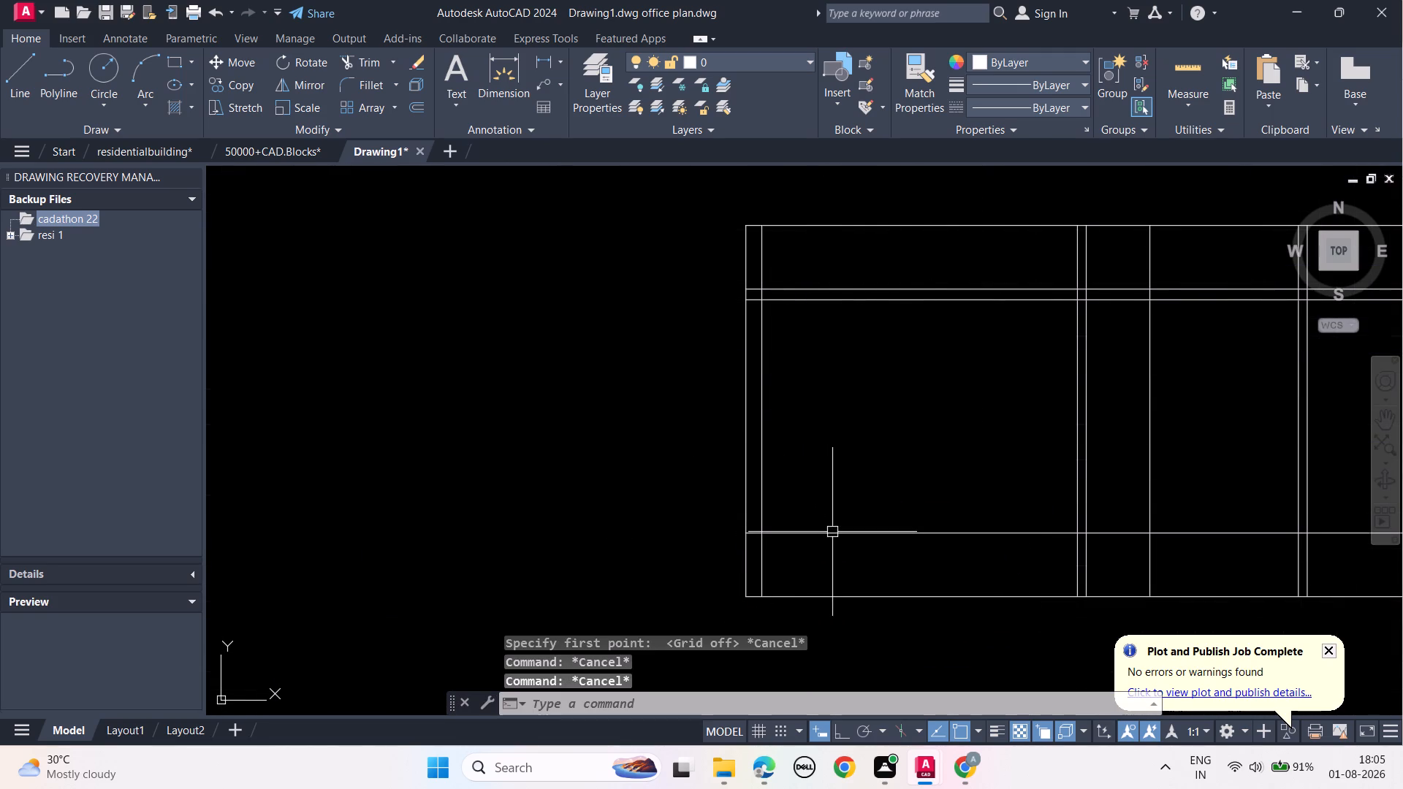
Offset the section's single horizontal line above its base upward by 7'.
{"action": "left_click", "coordinate": [832, 534]}
{"action": "type", "text": "OFF"}
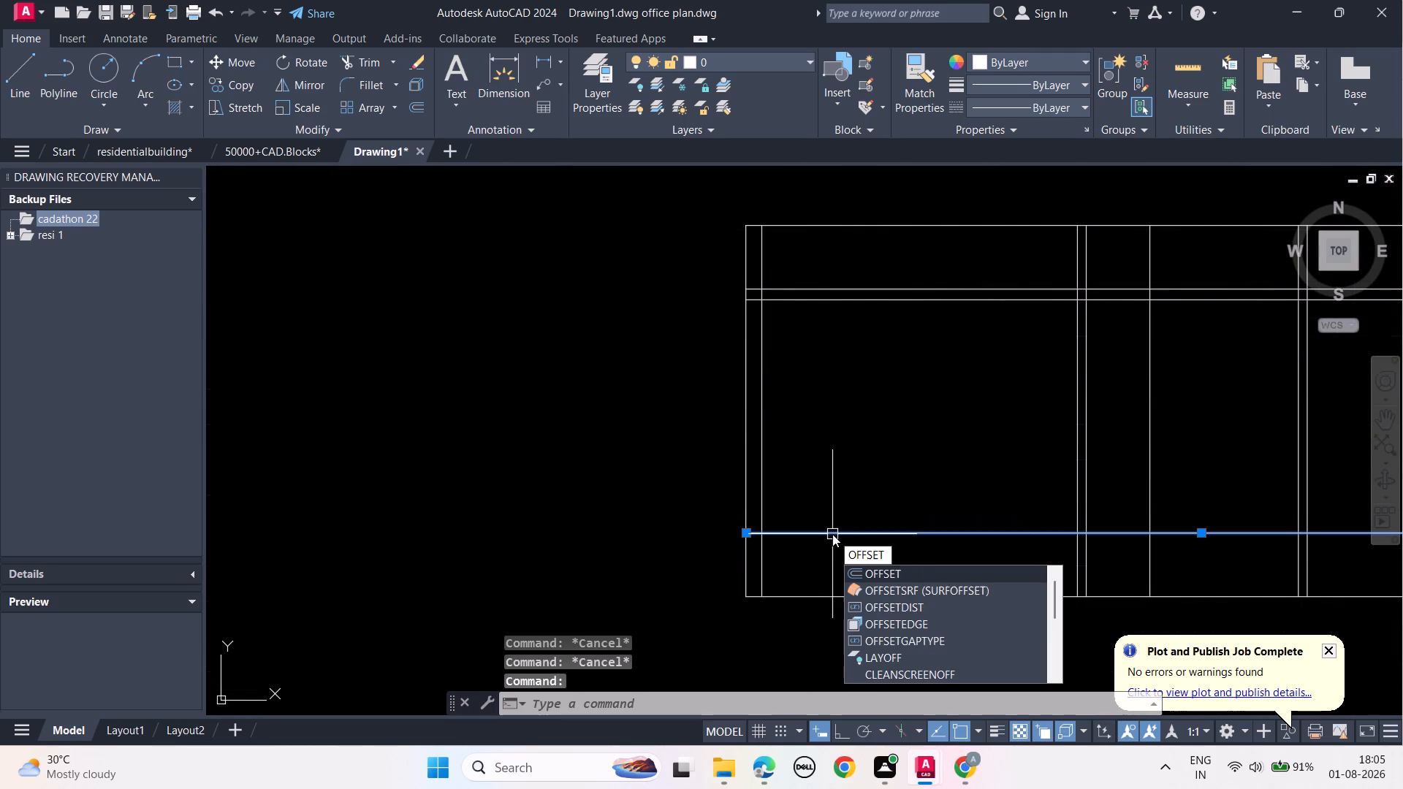
{"action": "left_click", "coordinate": [872, 571]}
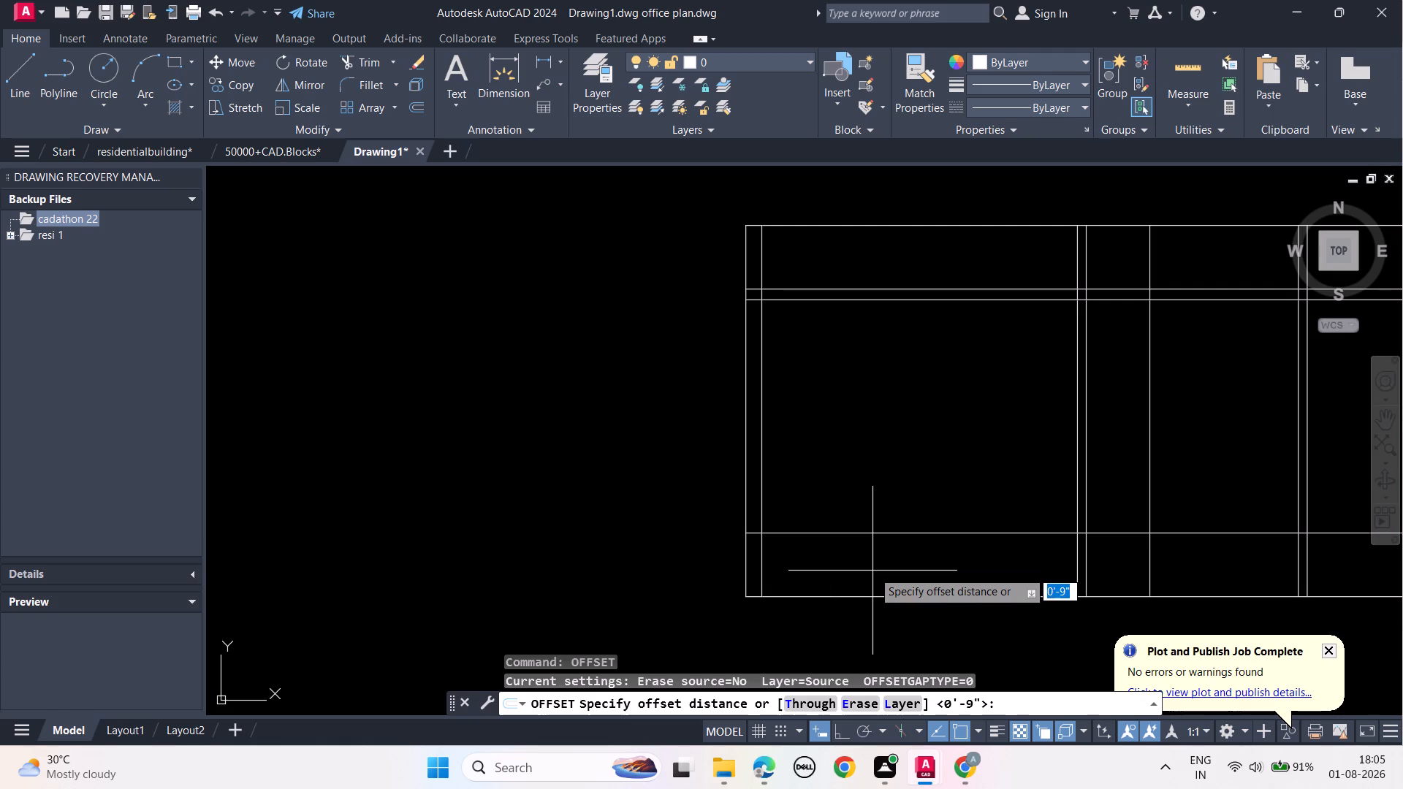
{"action": "type", "text": "7\""}
{"action": "key", "text": "BackSpace"}
{"action": "key", "text": "apostrophe"}
{"action": "key", "text": "Return"}
{"action": "left_click", "coordinate": [878, 446]}
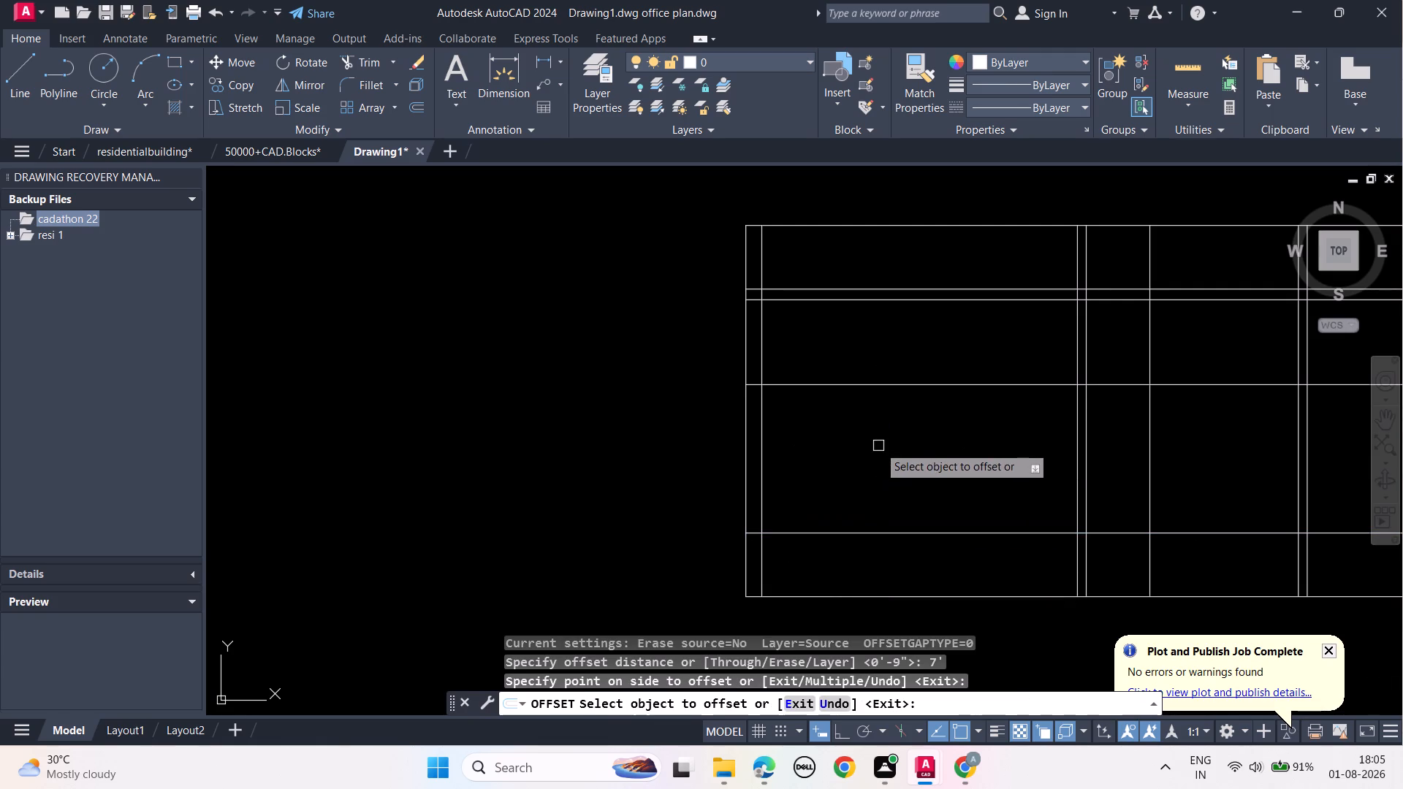
{"action": "key", "text": "Escape"}
{"action": "key", "text": "Escape"}
{"action": "key", "text": "Escape"}
{"action": "key", "text": "Escape"}
{"action": "key", "text": "Escape"}
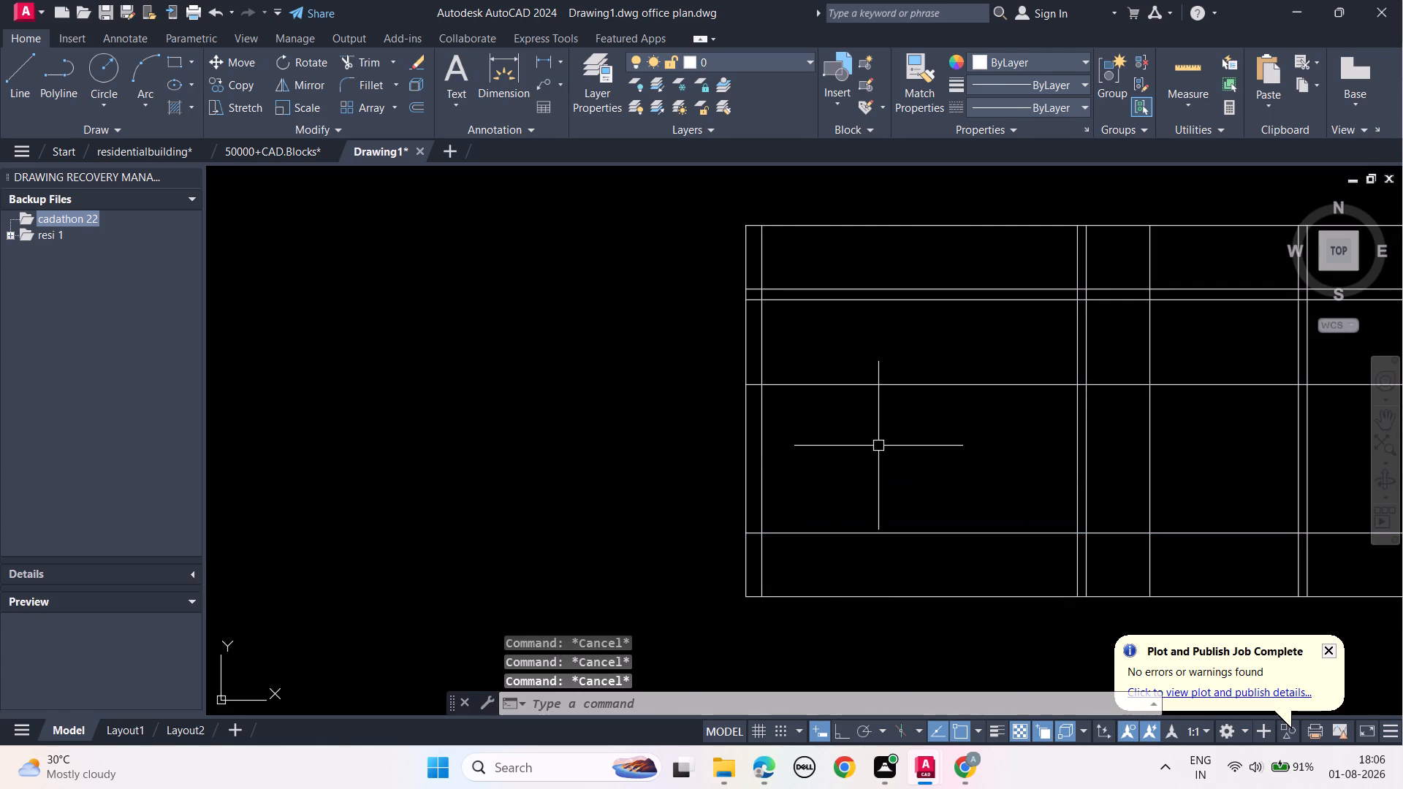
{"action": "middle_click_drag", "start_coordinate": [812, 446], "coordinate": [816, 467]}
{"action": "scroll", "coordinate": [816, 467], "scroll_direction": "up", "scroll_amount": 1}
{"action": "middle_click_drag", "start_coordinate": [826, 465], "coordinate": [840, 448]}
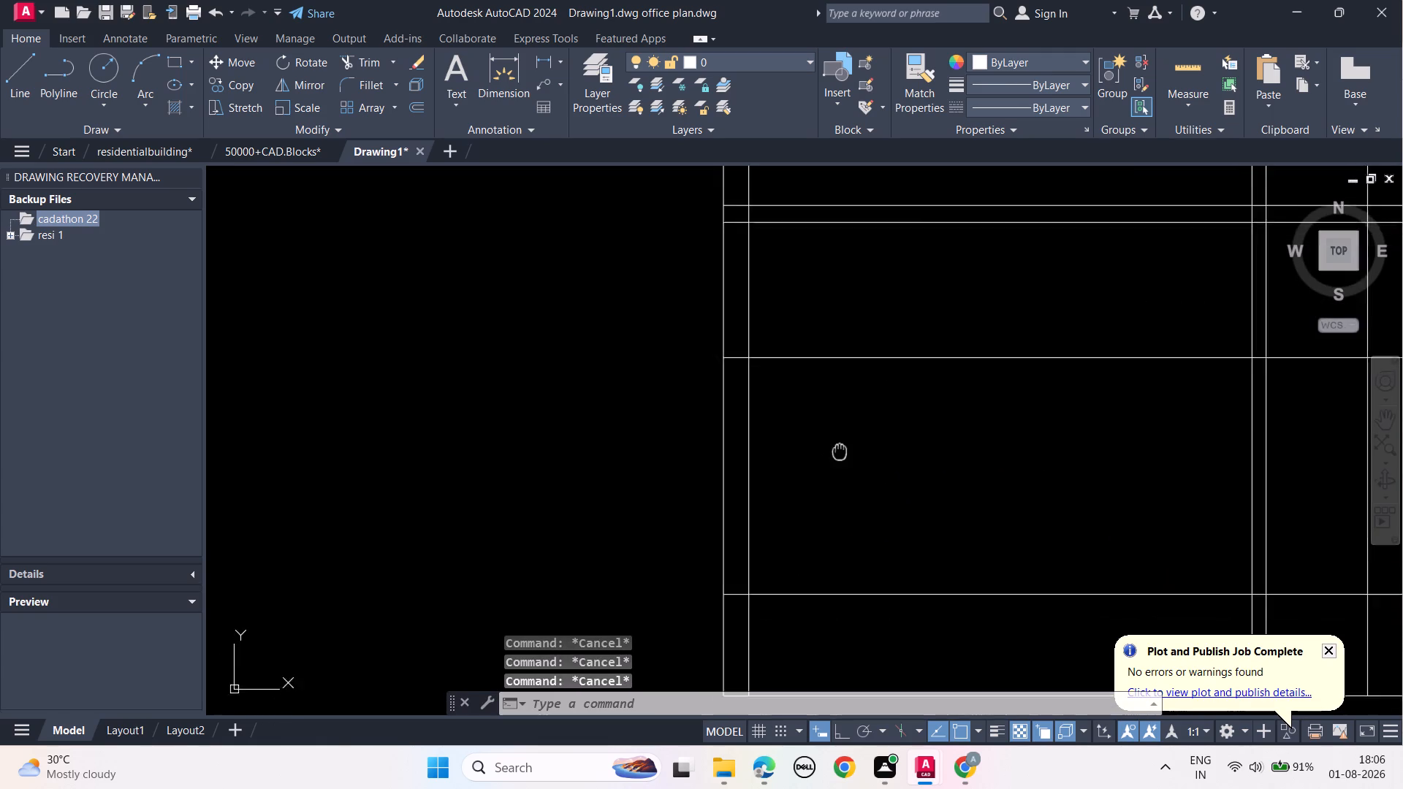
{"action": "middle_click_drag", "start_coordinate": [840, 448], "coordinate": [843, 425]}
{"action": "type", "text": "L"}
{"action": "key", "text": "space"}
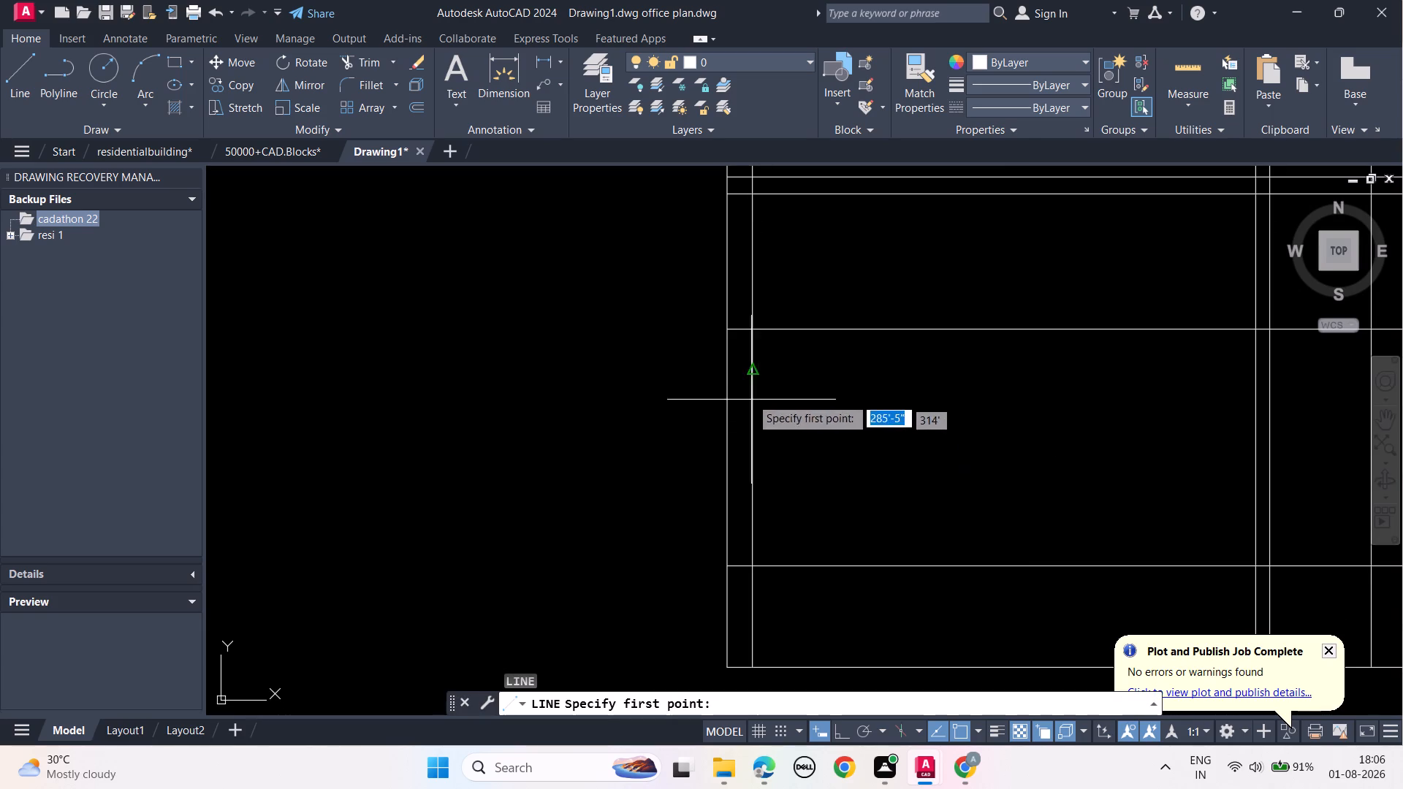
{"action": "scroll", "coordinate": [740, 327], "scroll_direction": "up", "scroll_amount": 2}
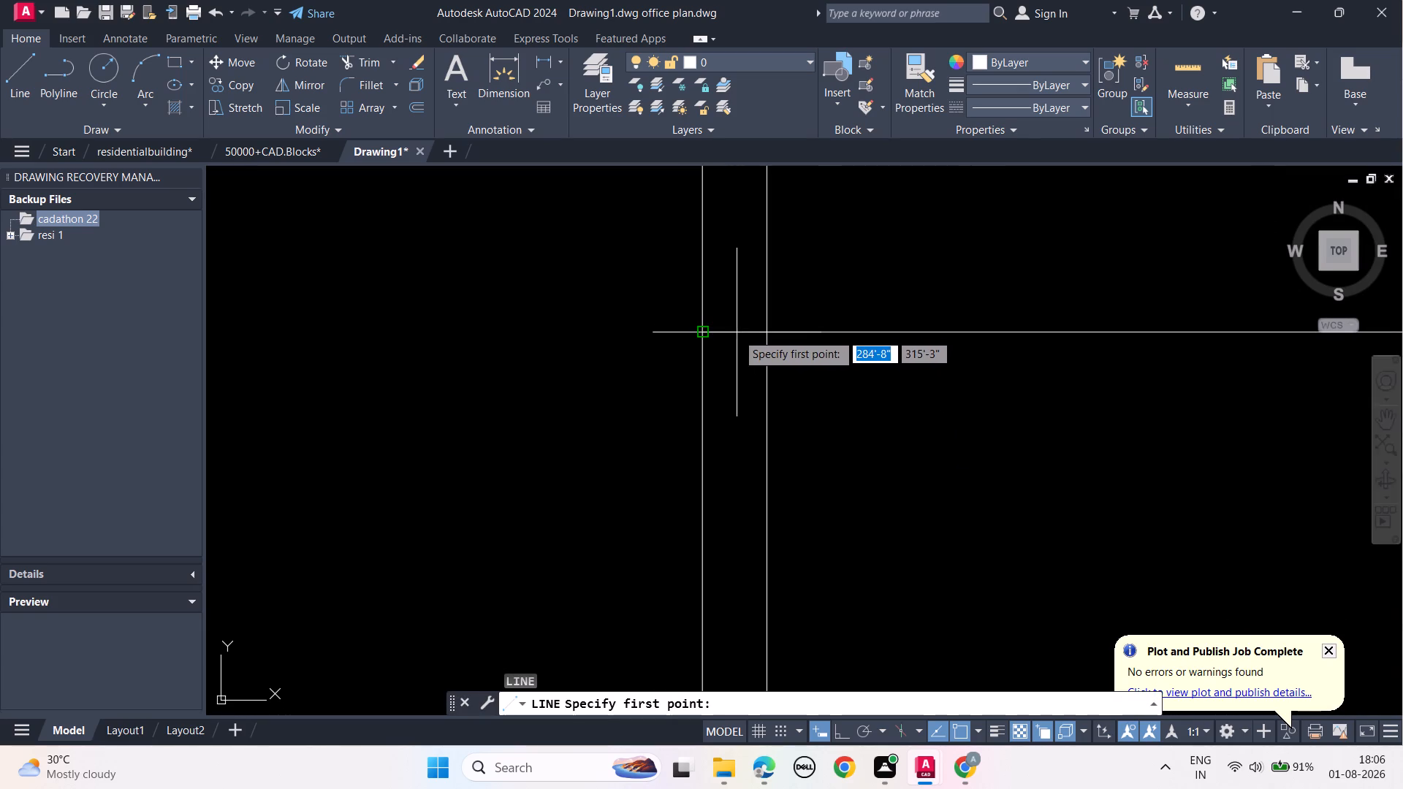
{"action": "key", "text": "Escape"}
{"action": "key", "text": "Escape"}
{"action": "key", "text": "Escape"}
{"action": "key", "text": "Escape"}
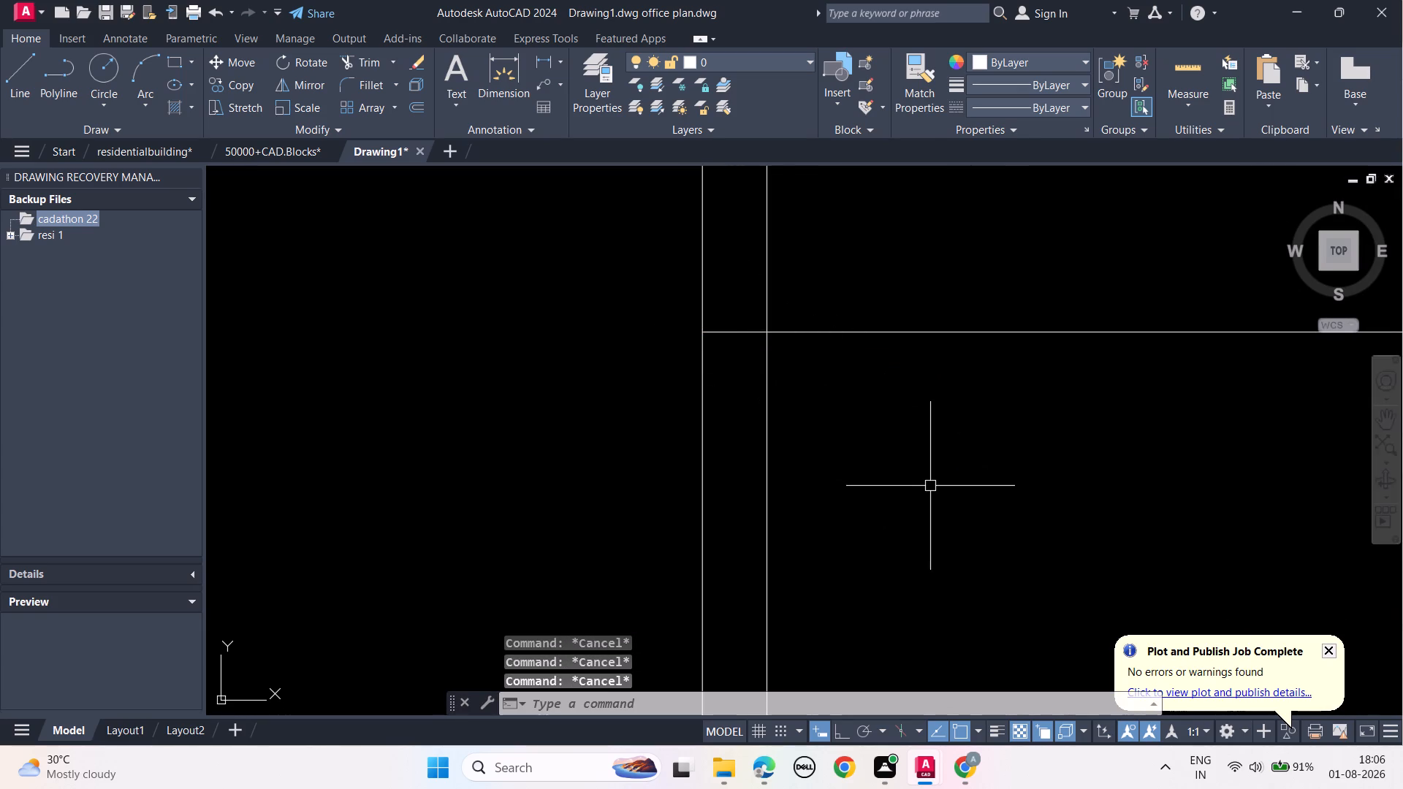
Trim the upper opening-level line so only its piece within the section's left end wall remains.
{"action": "key", "text": "t"}
{"action": "key", "text": "r"}
{"action": "key", "text": "space"}
{"action": "left_click", "coordinate": [905, 334]}
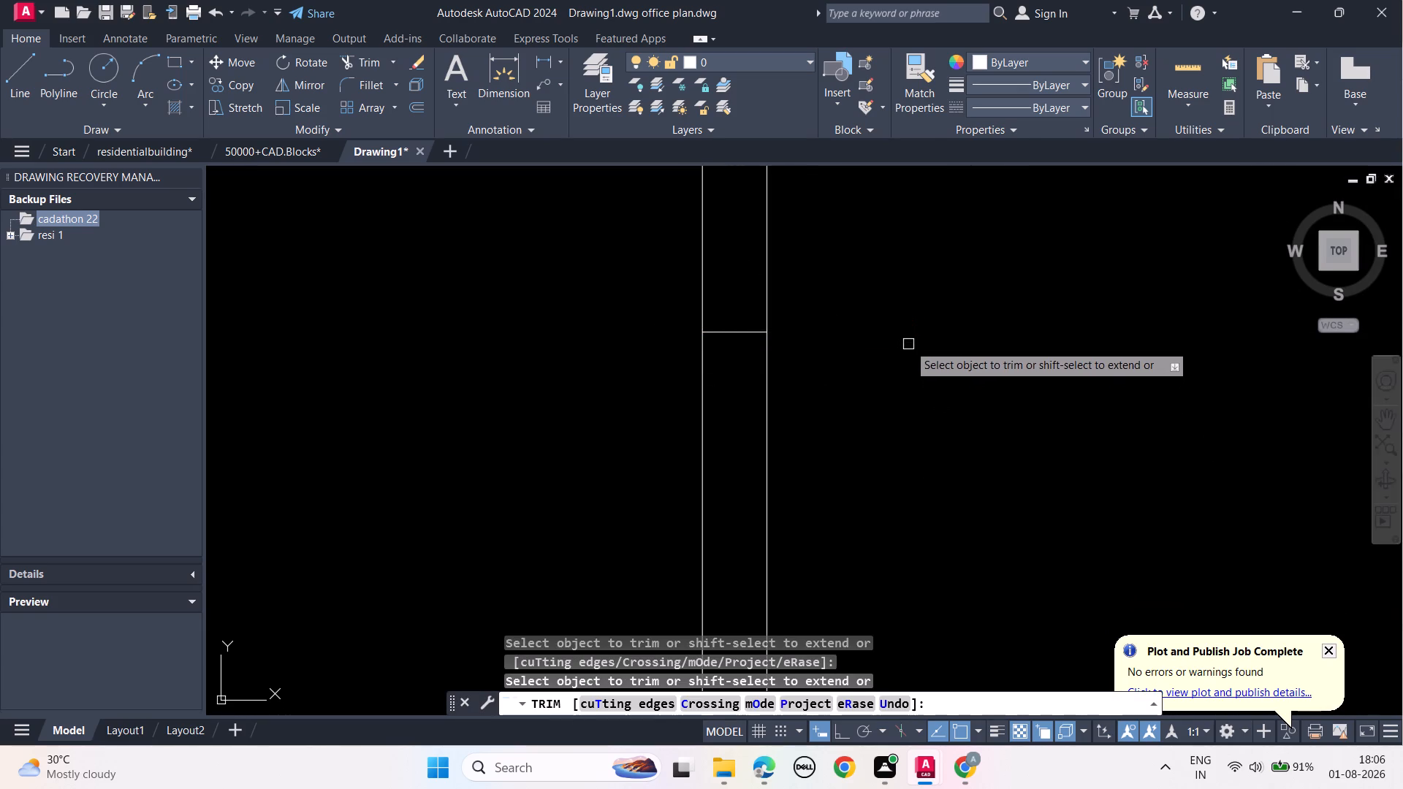
Trim the lower level line out of all bays and inner walls, keeping only its piece within the left end wall.
{"action": "scroll", "coordinate": [905, 349], "scroll_direction": "down", "scroll_amount": 3}
{"action": "middle_click_drag", "start_coordinate": [1005, 417], "coordinate": [710, 358]}
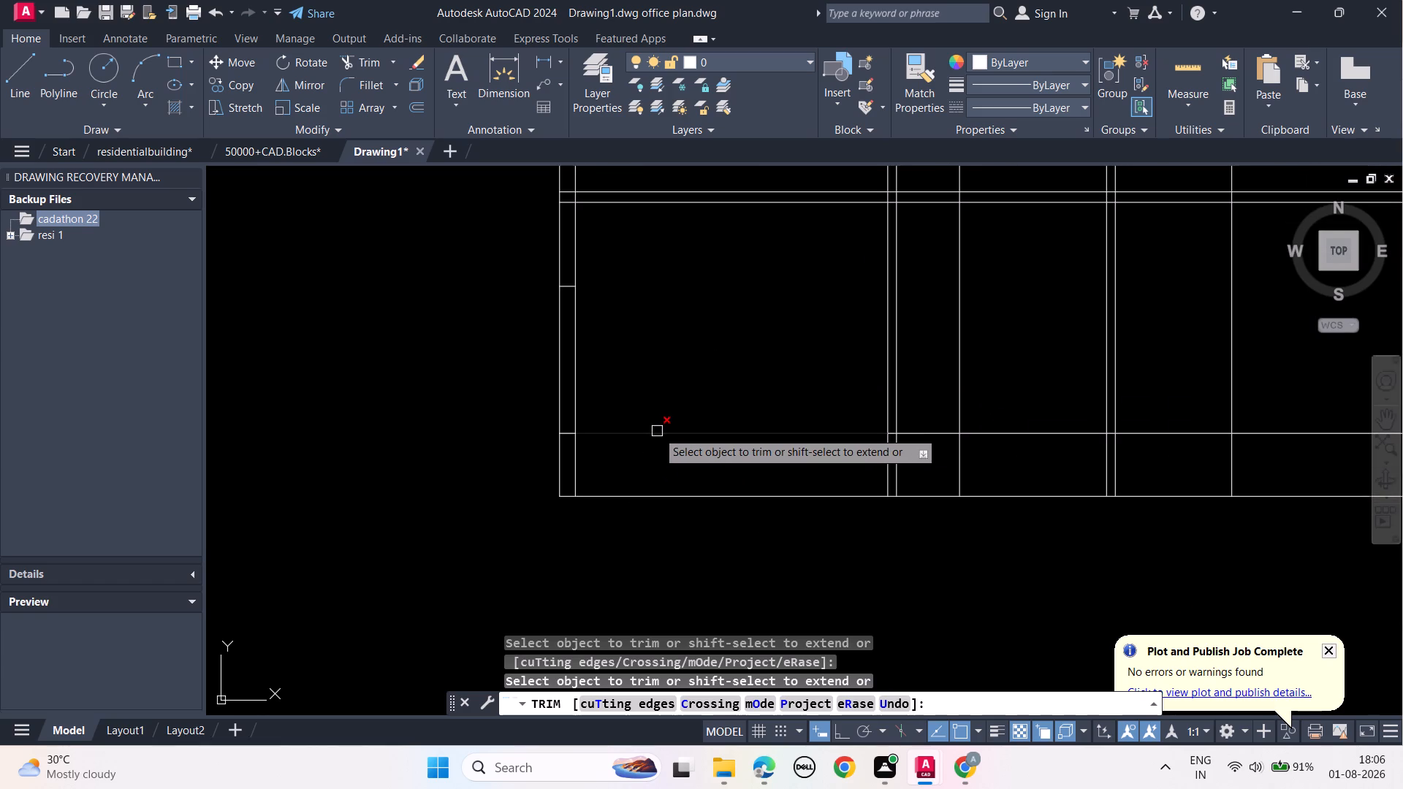
{"action": "left_click", "coordinate": [657, 431]}
{"action": "left_click", "coordinate": [913, 437]}
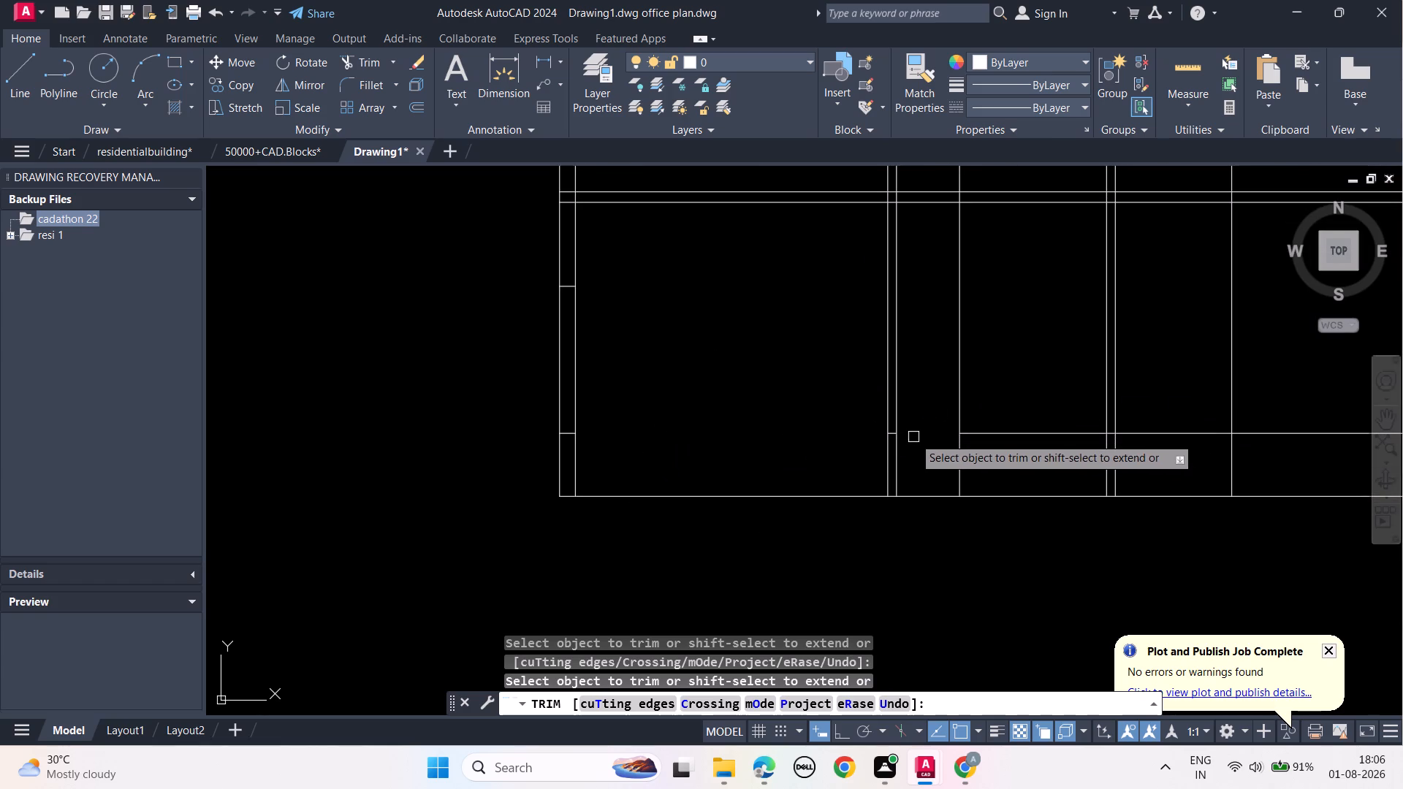
{"action": "scroll", "coordinate": [916, 434], "scroll_direction": "up", "scroll_amount": 3}
{"action": "left_click", "coordinate": [814, 429]}
{"action": "scroll", "coordinate": [900, 426], "scroll_direction": "down", "scroll_amount": 2}
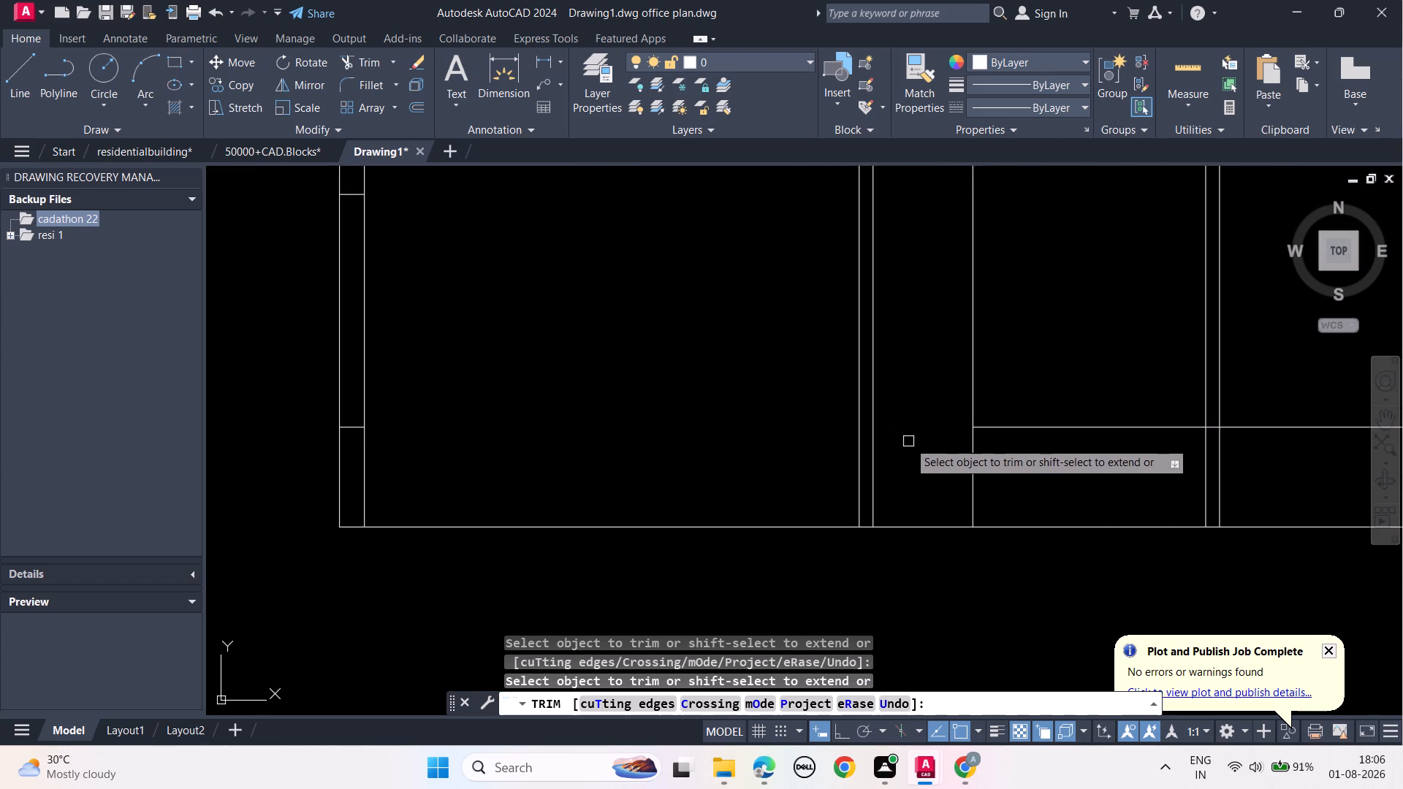
{"action": "left_click", "coordinate": [1049, 432]}
{"action": "middle_click_drag", "start_coordinate": [1102, 430], "coordinate": [661, 461]}
{"action": "scroll", "coordinate": [672, 489], "scroll_direction": "up", "scroll_amount": 2}
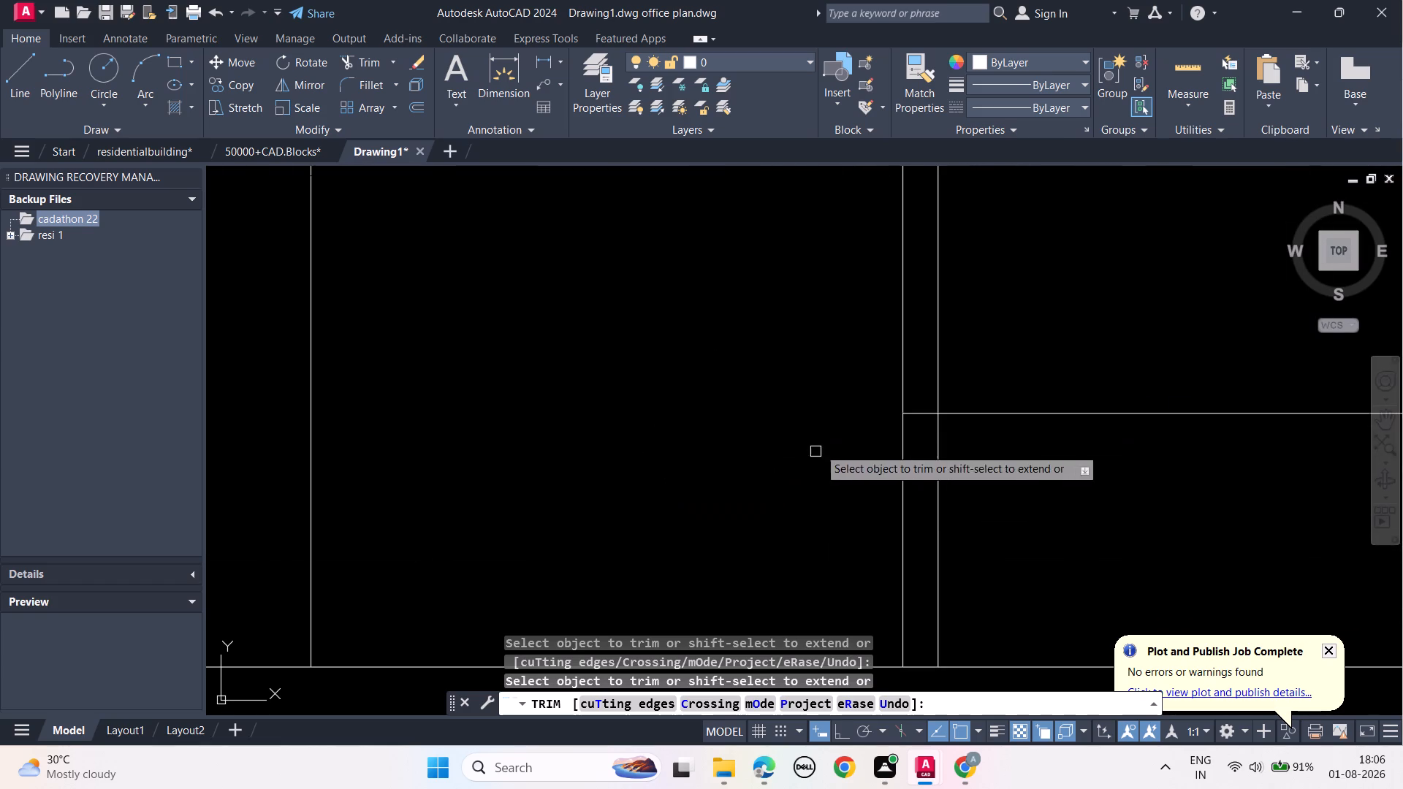
{"action": "left_click", "coordinate": [924, 414]}
{"action": "left_click", "coordinate": [1041, 412]}
{"action": "scroll", "coordinate": [1033, 416], "scroll_direction": "down", "scroll_amount": 3}
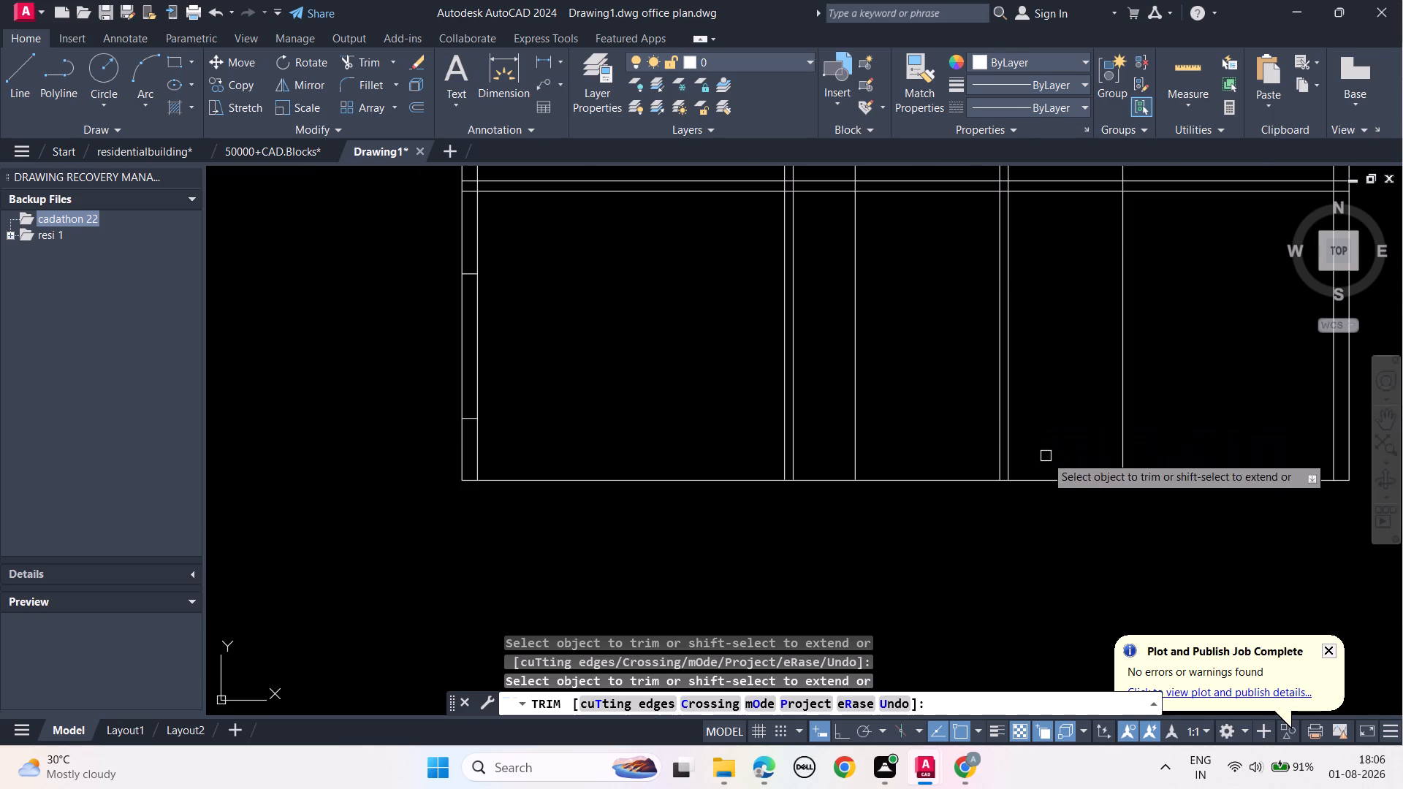
{"action": "middle_click_drag", "start_coordinate": [765, 541], "coordinate": [782, 603]}
{"action": "key", "text": "Escape"}
{"action": "key", "text": "Escape"}
{"action": "key", "text": "Escape"}
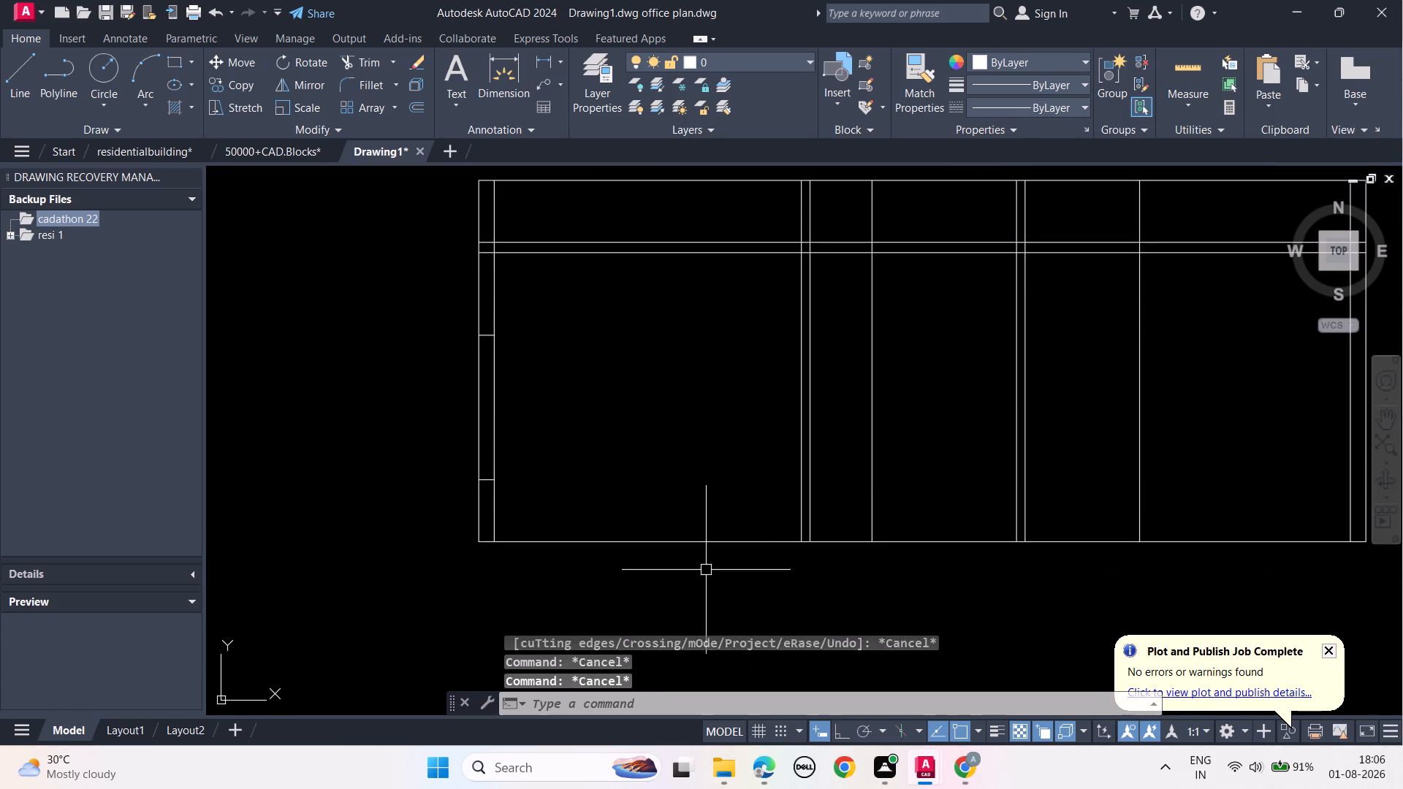
{"action": "key", "text": "Escape"}
Turn on Ortho mode and draw a vertical centre line in the left end wall from the lower level line's midpoint to the upper level line.
{"action": "type", "text": "L"}
{"action": "key", "text": "space"}
{"action": "scroll", "coordinate": [612, 559], "scroll_direction": "up", "scroll_amount": 2}
{"action": "middle_click_drag", "start_coordinate": [478, 416], "coordinate": [736, 501]}
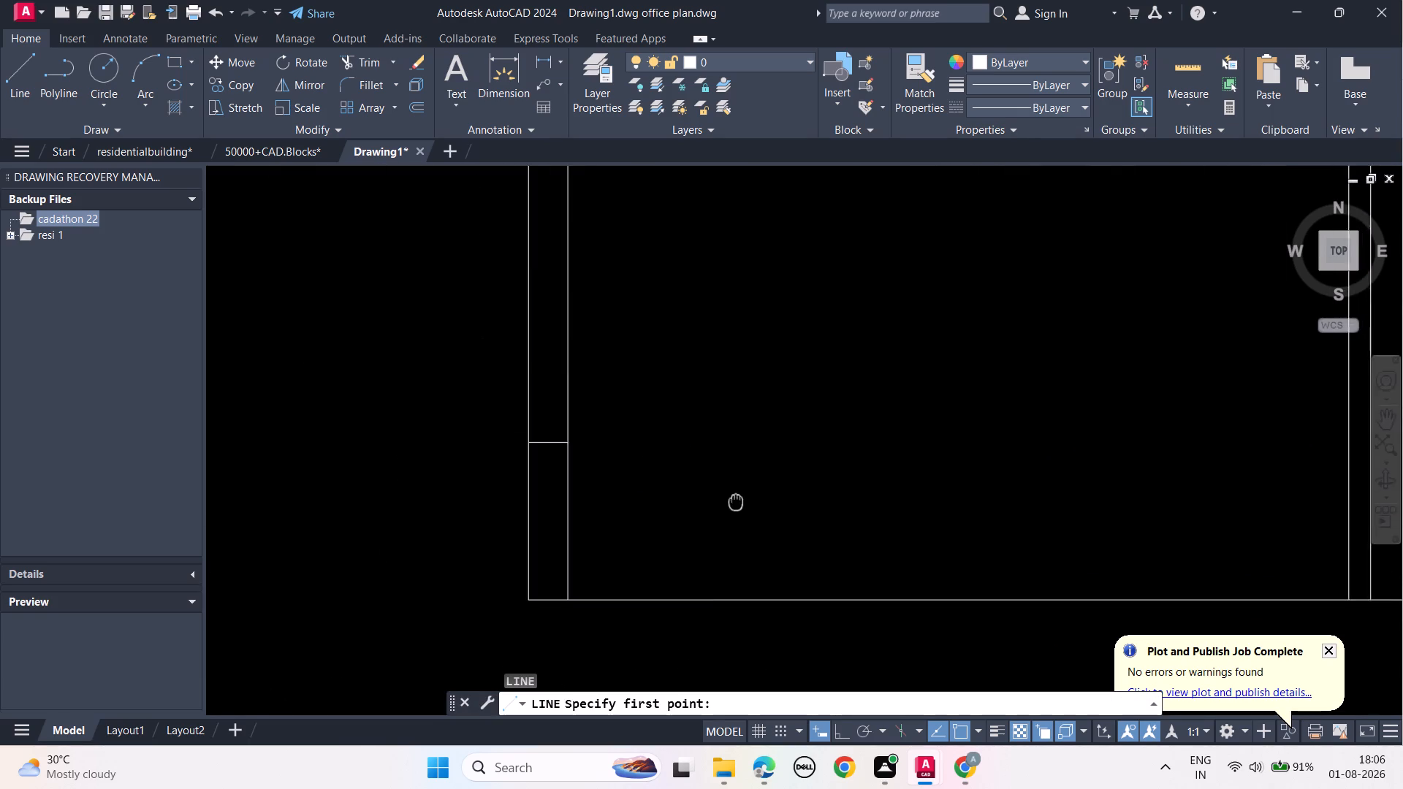
{"action": "middle_click_drag", "start_coordinate": [736, 501], "coordinate": [744, 507]}
{"action": "scroll", "coordinate": [629, 512], "scroll_direction": "up", "scroll_amount": 1}
{"action": "left_click", "coordinate": [513, 413]}
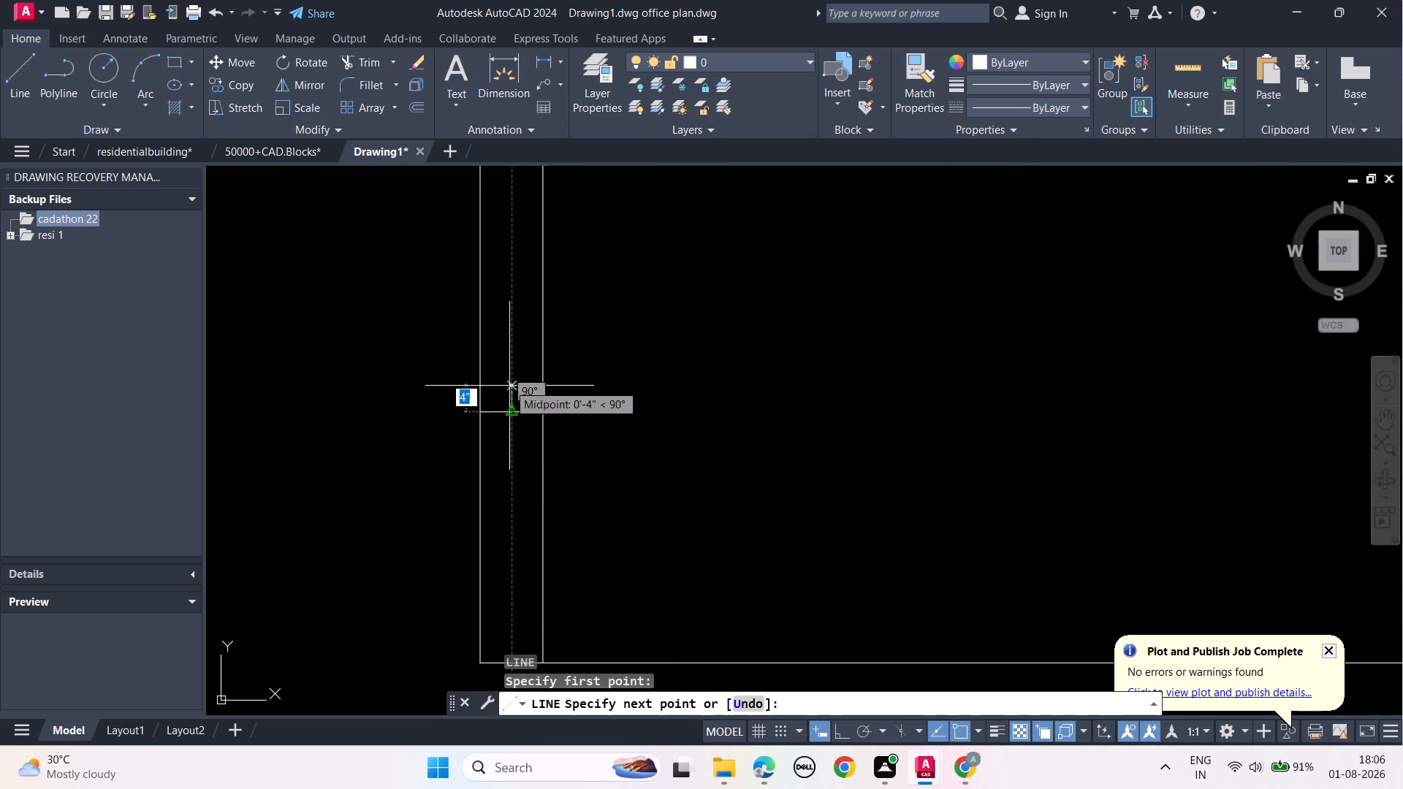
{"action": "middle_click_drag", "start_coordinate": [497, 327], "coordinate": [522, 617]}
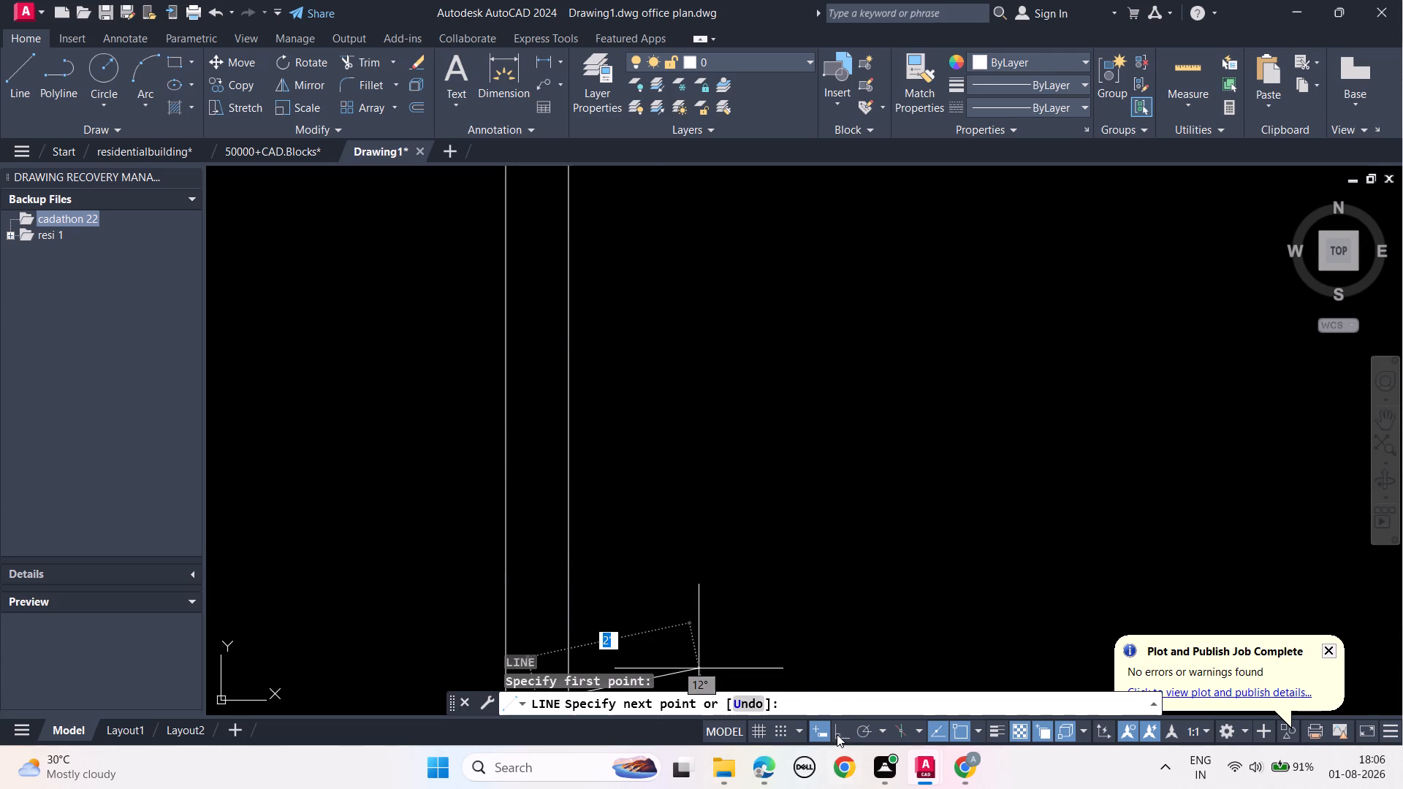
{"action": "left_click", "coordinate": [837, 734]}
{"action": "middle_click_drag", "start_coordinate": [630, 392], "coordinate": [679, 660]}
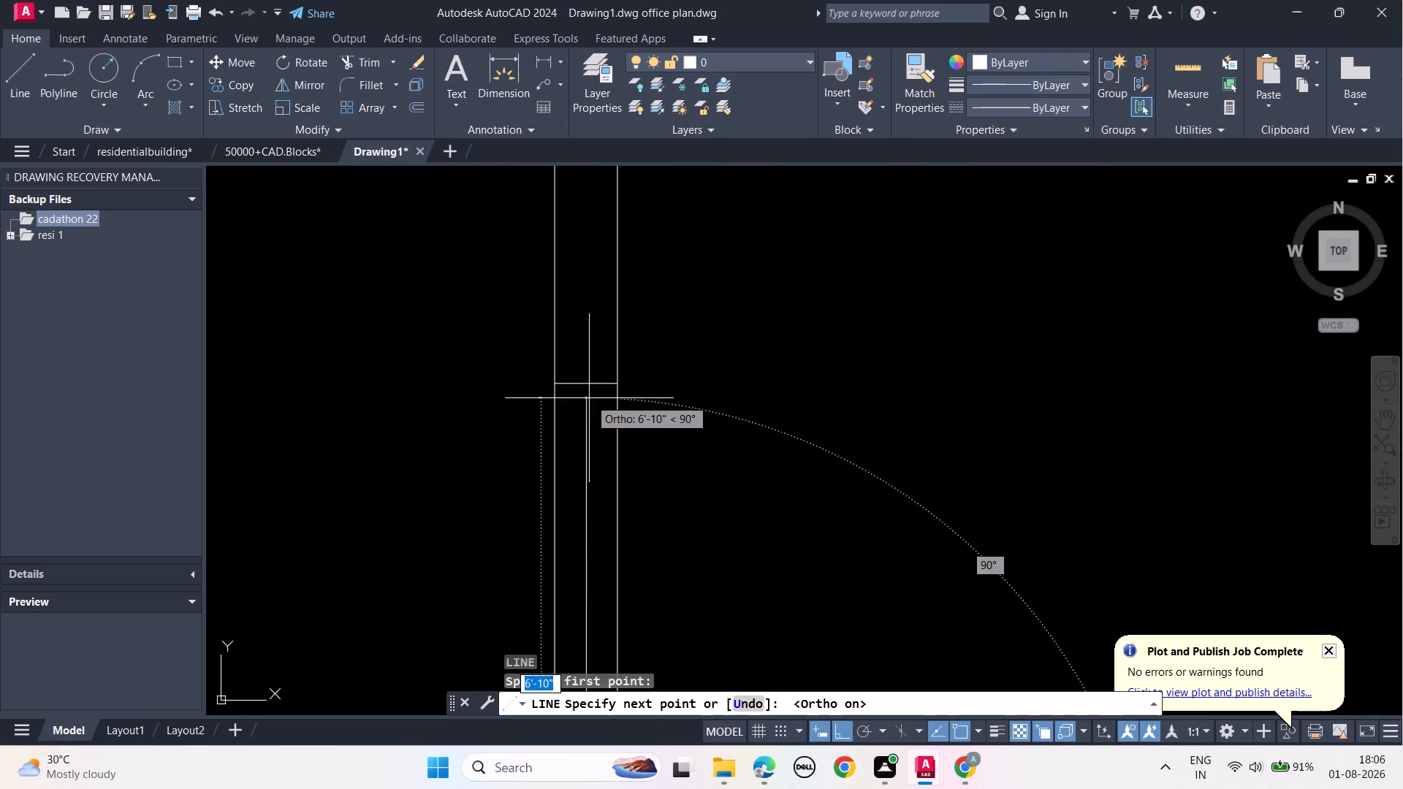
{"action": "left_click", "coordinate": [585, 386]}
{"action": "key", "text": "Escape"}
{"action": "key", "text": "Escape"}
{"action": "key", "text": "Escape"}
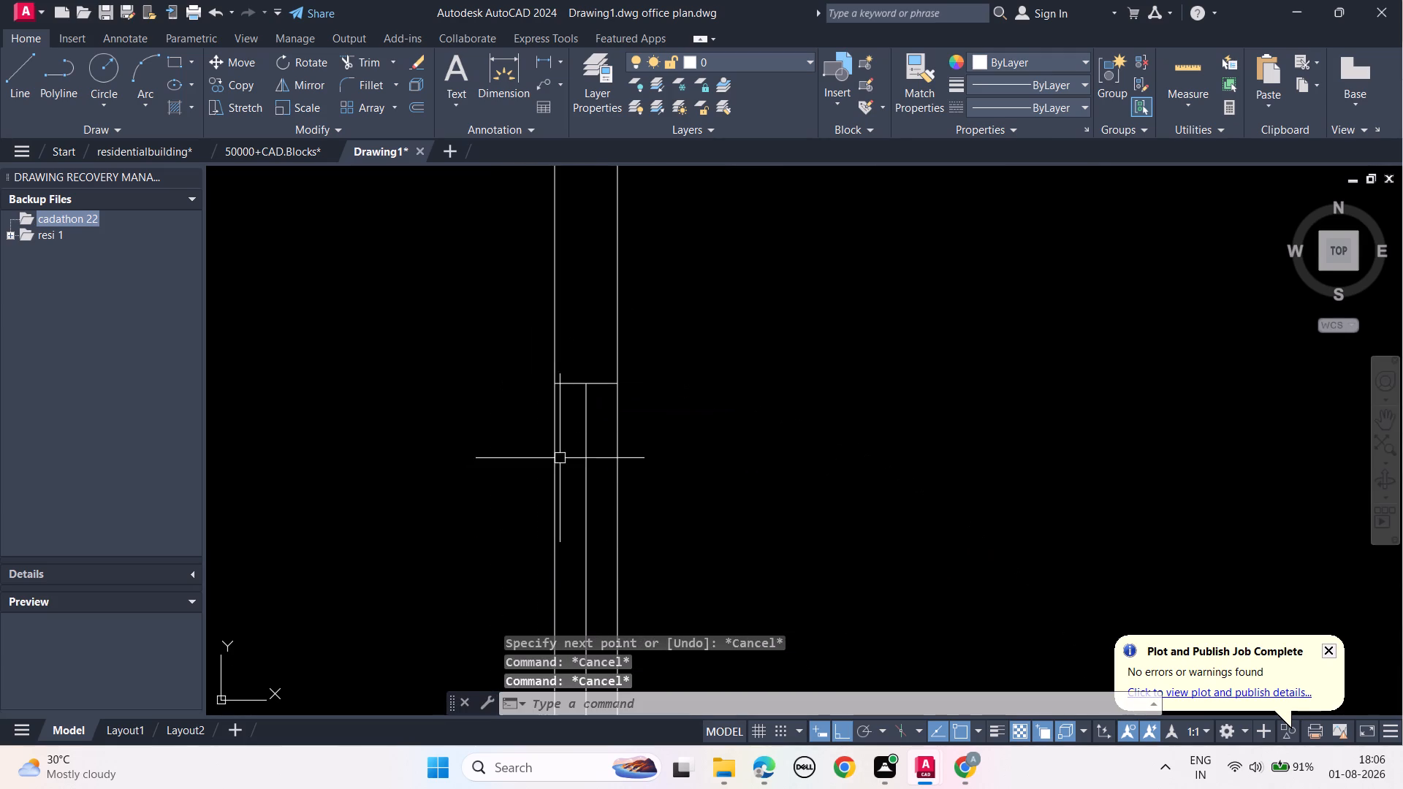
Offset the window opening's vertical centre line 2" to both sides.
{"action": "scroll", "coordinate": [560, 459], "scroll_direction": "down", "scroll_amount": 1}
{"action": "left_click", "coordinate": [573, 477]}
{"action": "type", "text": "OFF"}
{"action": "left_click", "coordinate": [620, 518]}
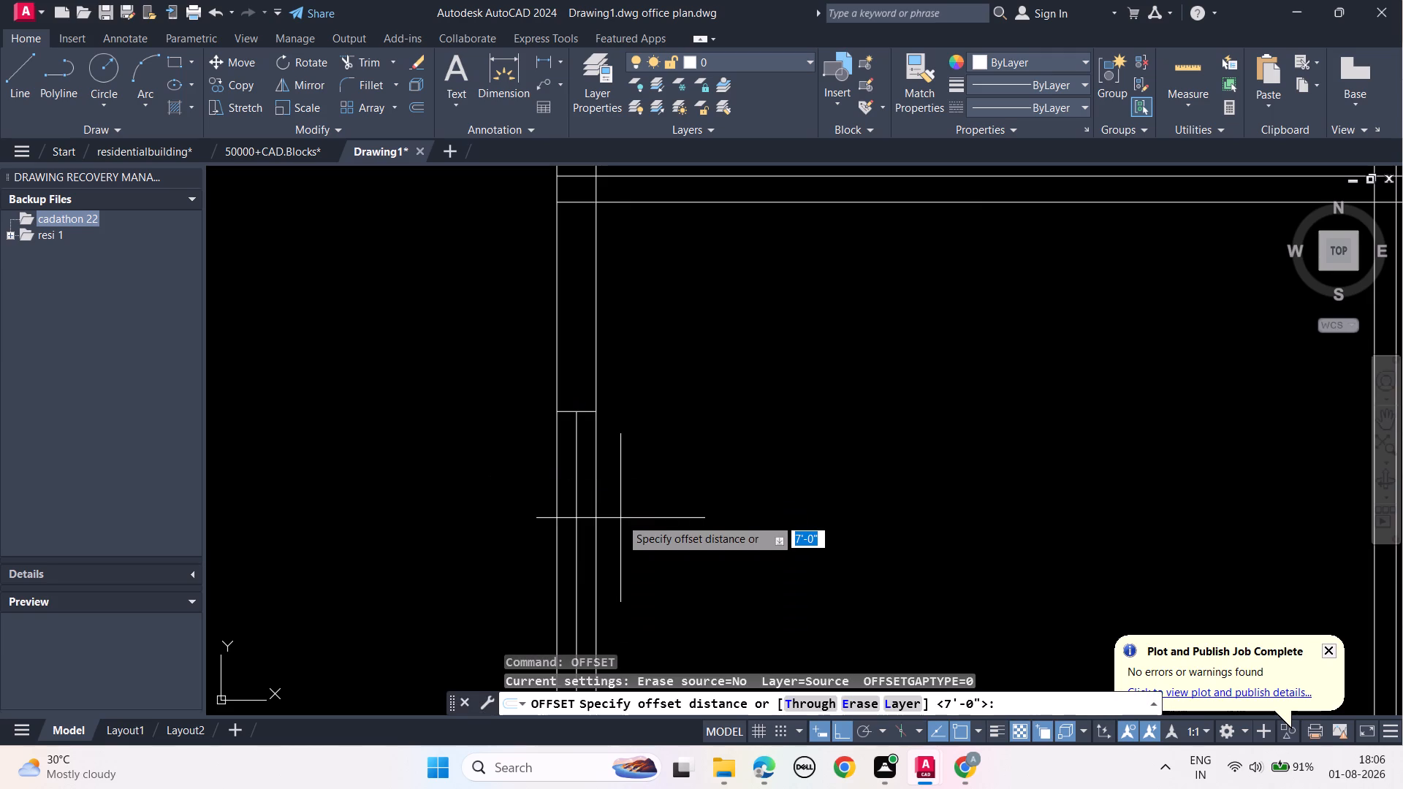
{"action": "type", "text": "2\""}
{"action": "key", "text": "Return"}
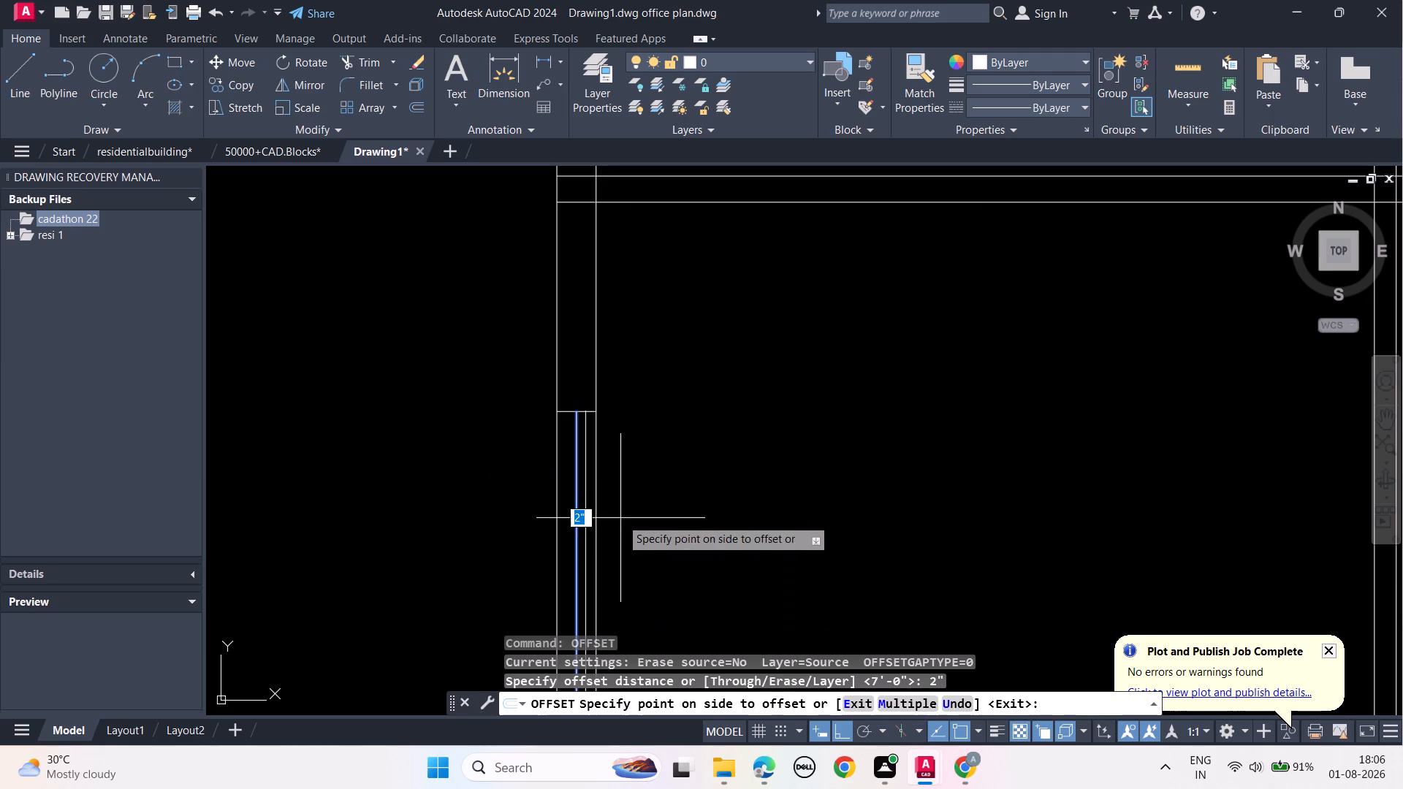
{"action": "left_click", "coordinate": [556, 530]}
{"action": "left_click", "coordinate": [578, 509]}
{"action": "left_click", "coordinate": [585, 502]}
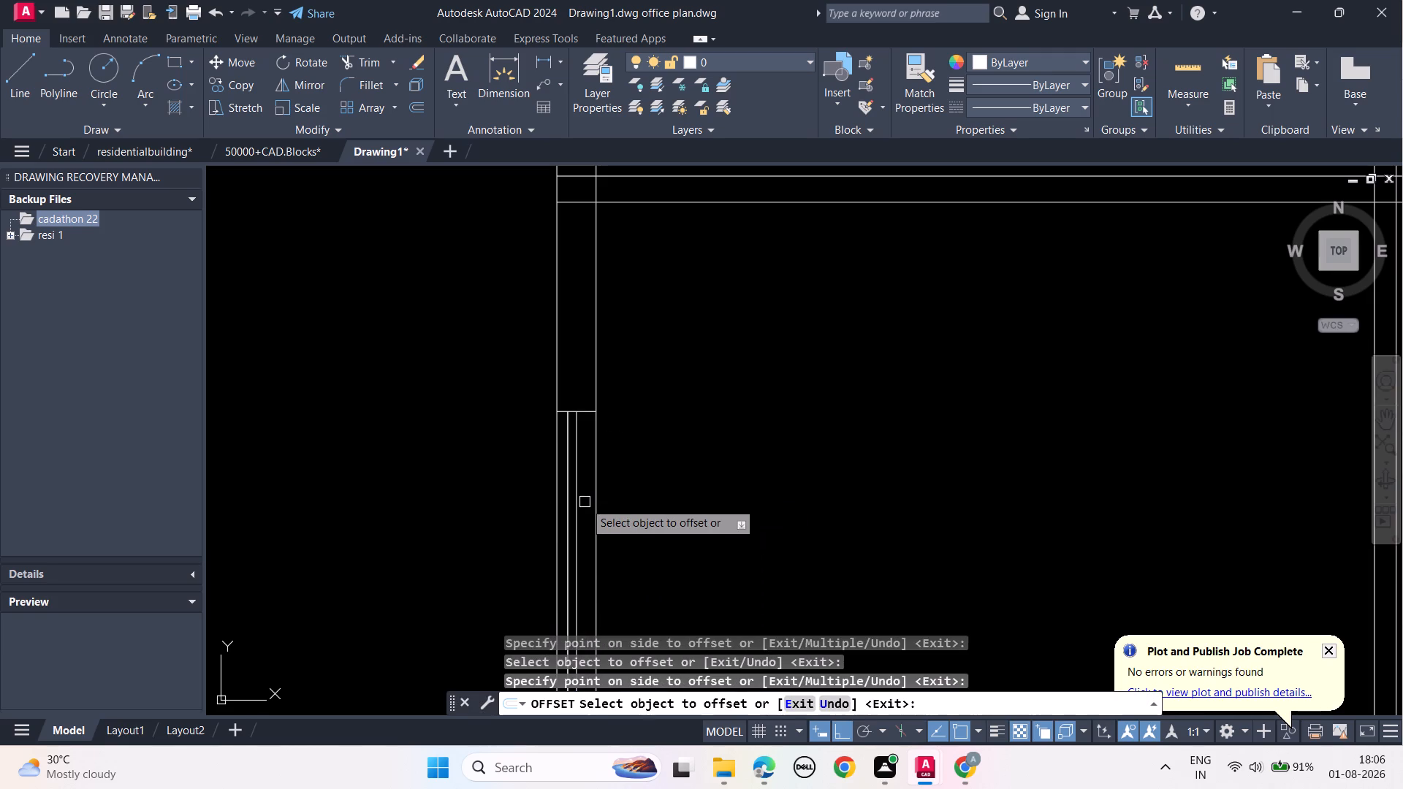
{"action": "left_click", "coordinate": [574, 515]}
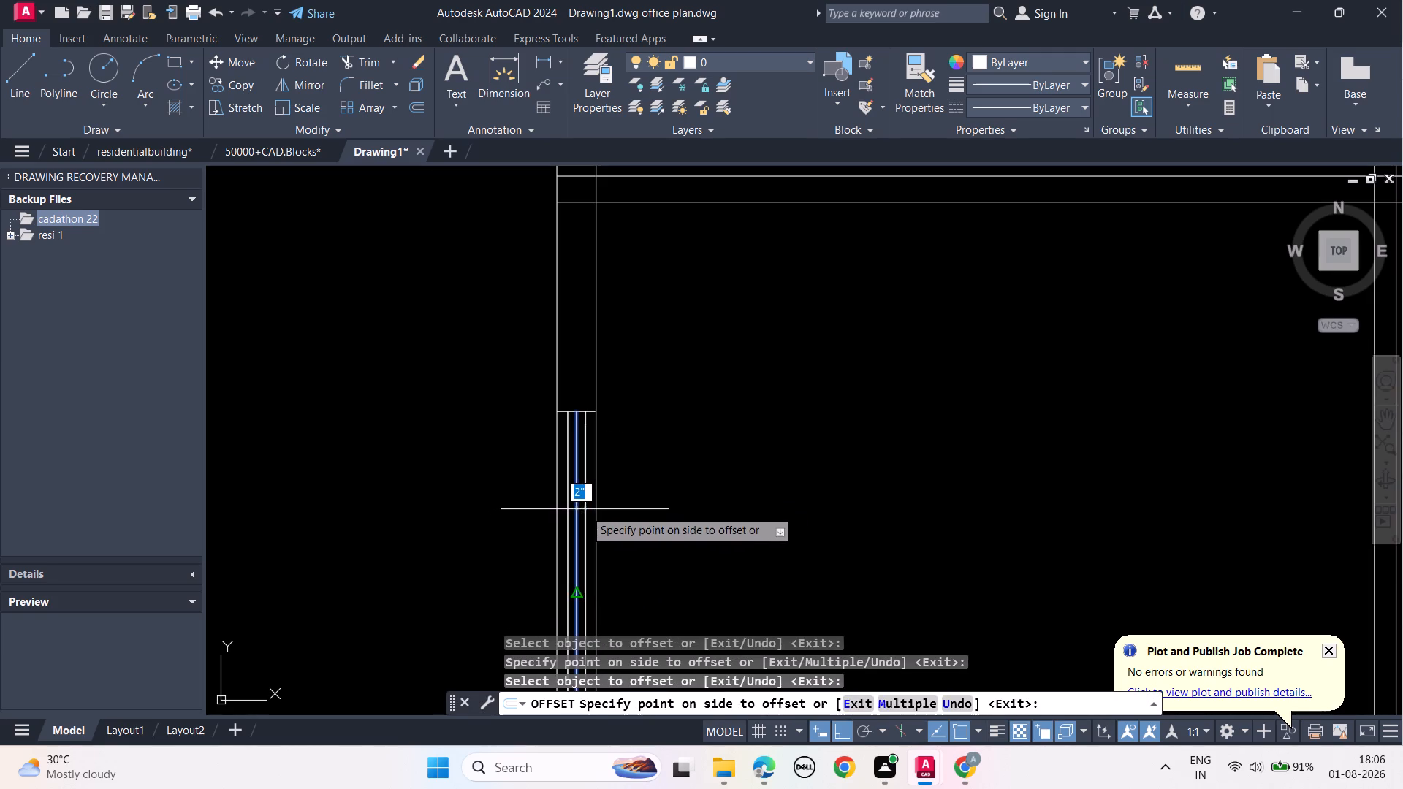
{"action": "left_click", "coordinate": [585, 509]}
{"action": "left_click", "coordinate": [579, 516]}
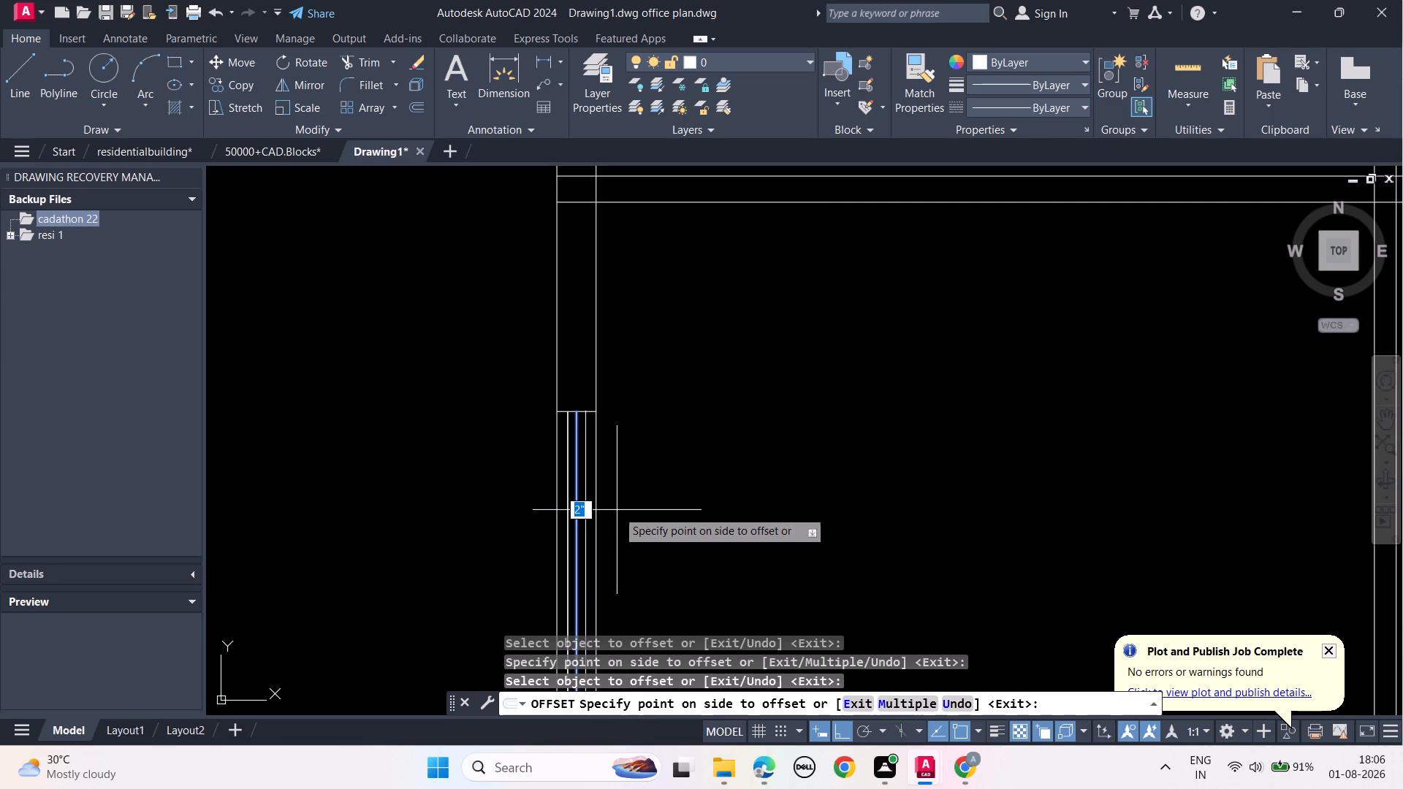
{"action": "left_click", "coordinate": [623, 512]}
{"action": "key", "text": "Escape"}
{"action": "key", "text": "Escape"}
{"action": "key", "text": "Escape"}
Check the window head's height above the section's base with a trial dimension along the left end wall.
{"action": "scroll", "coordinate": [673, 527], "scroll_direction": "down", "scroll_amount": 2}
{"action": "middle_click_drag", "start_coordinate": [753, 539], "coordinate": [706, 469]}
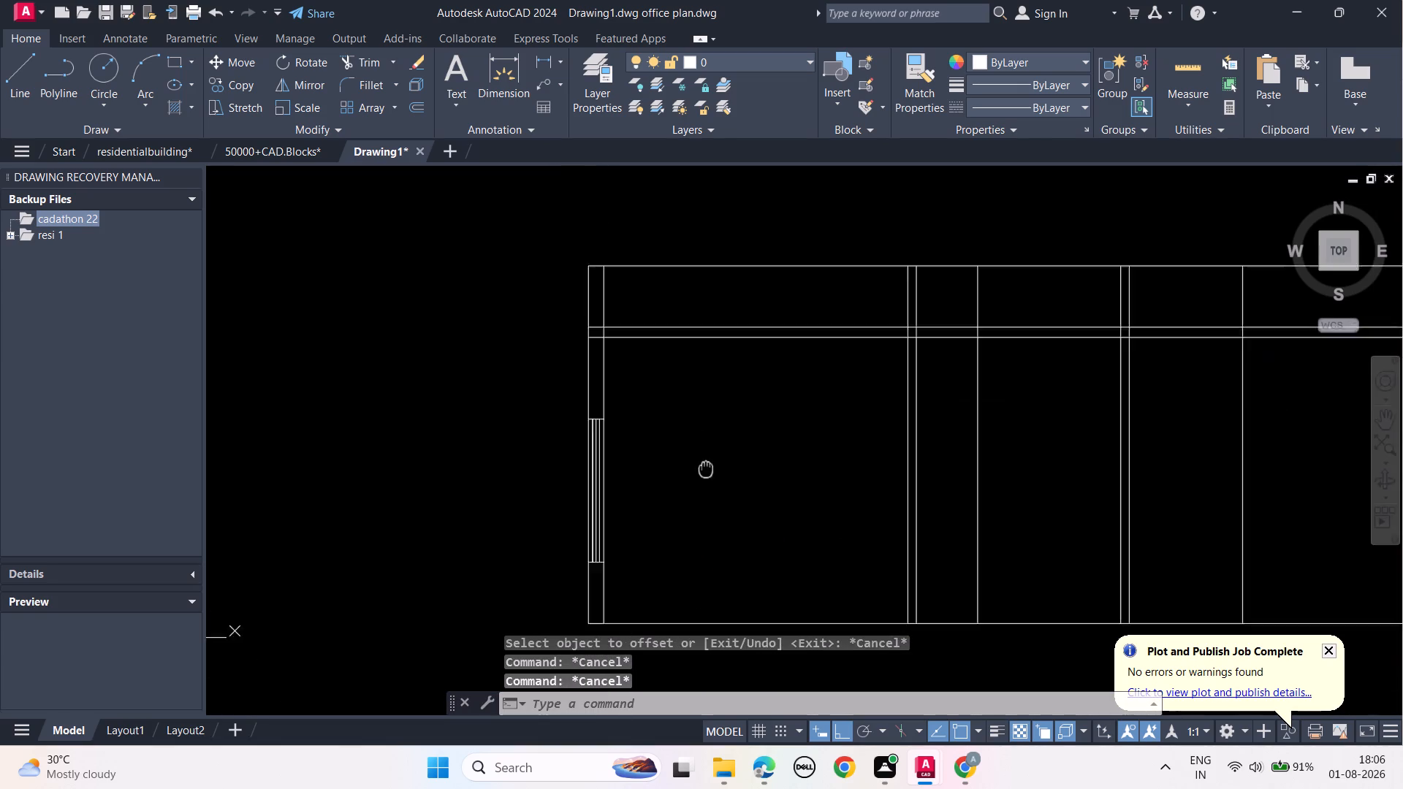
{"action": "middle_click_drag", "start_coordinate": [706, 469], "coordinate": [648, 397]}
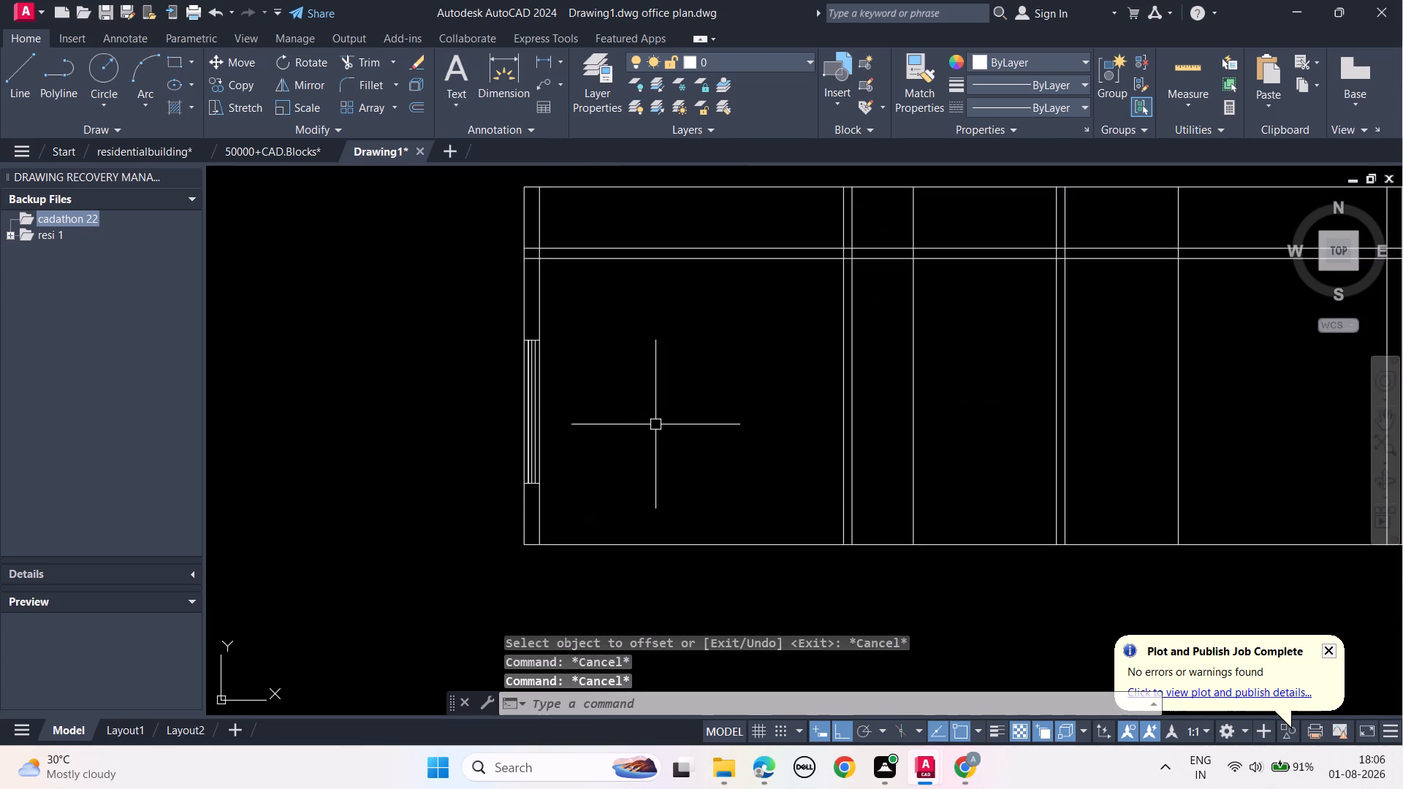
{"action": "scroll", "coordinate": [693, 431], "scroll_direction": "down", "scroll_amount": 1}
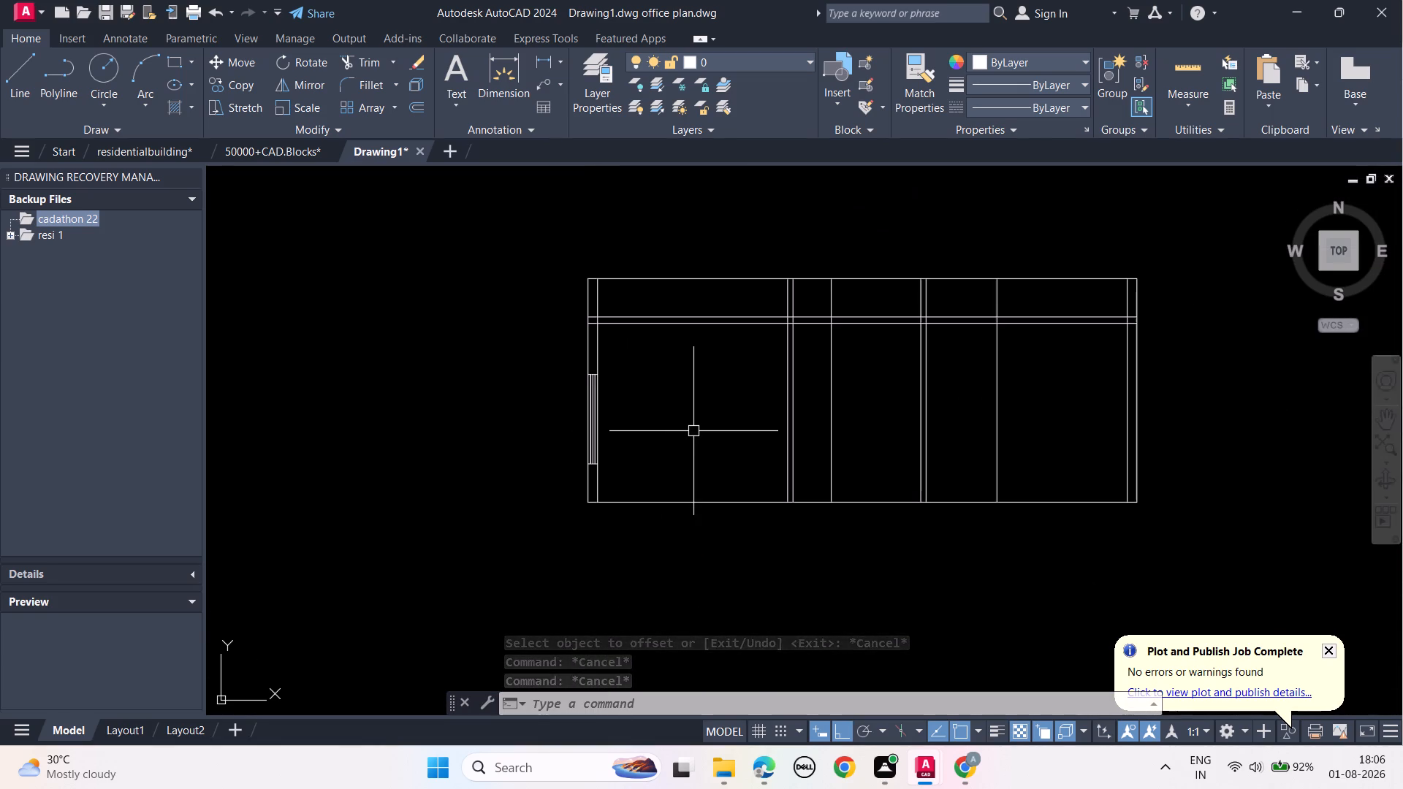
{"action": "middle_click_drag", "start_coordinate": [694, 435], "coordinate": [587, 434]}
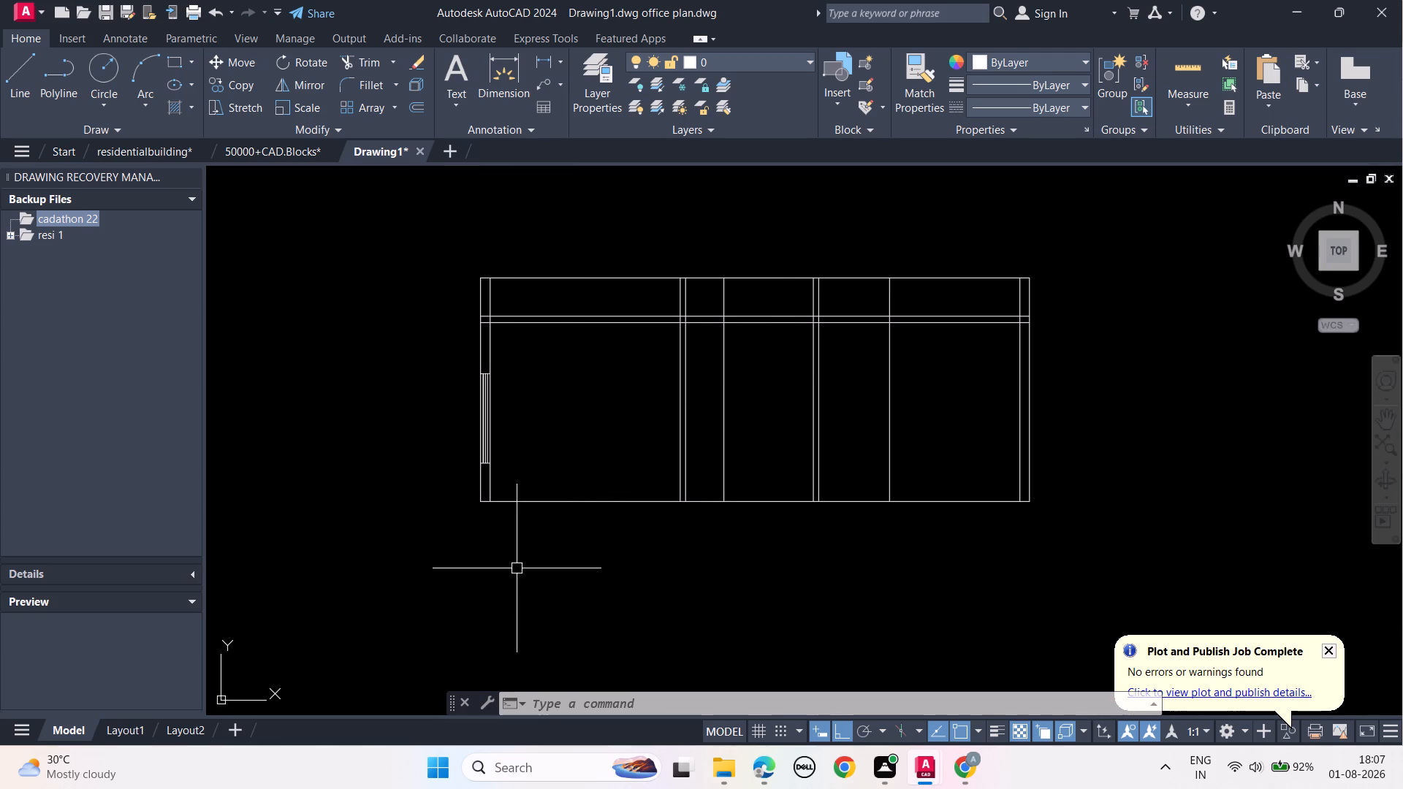
{"action": "scroll", "coordinate": [503, 463], "scroll_direction": "up", "scroll_amount": 2}
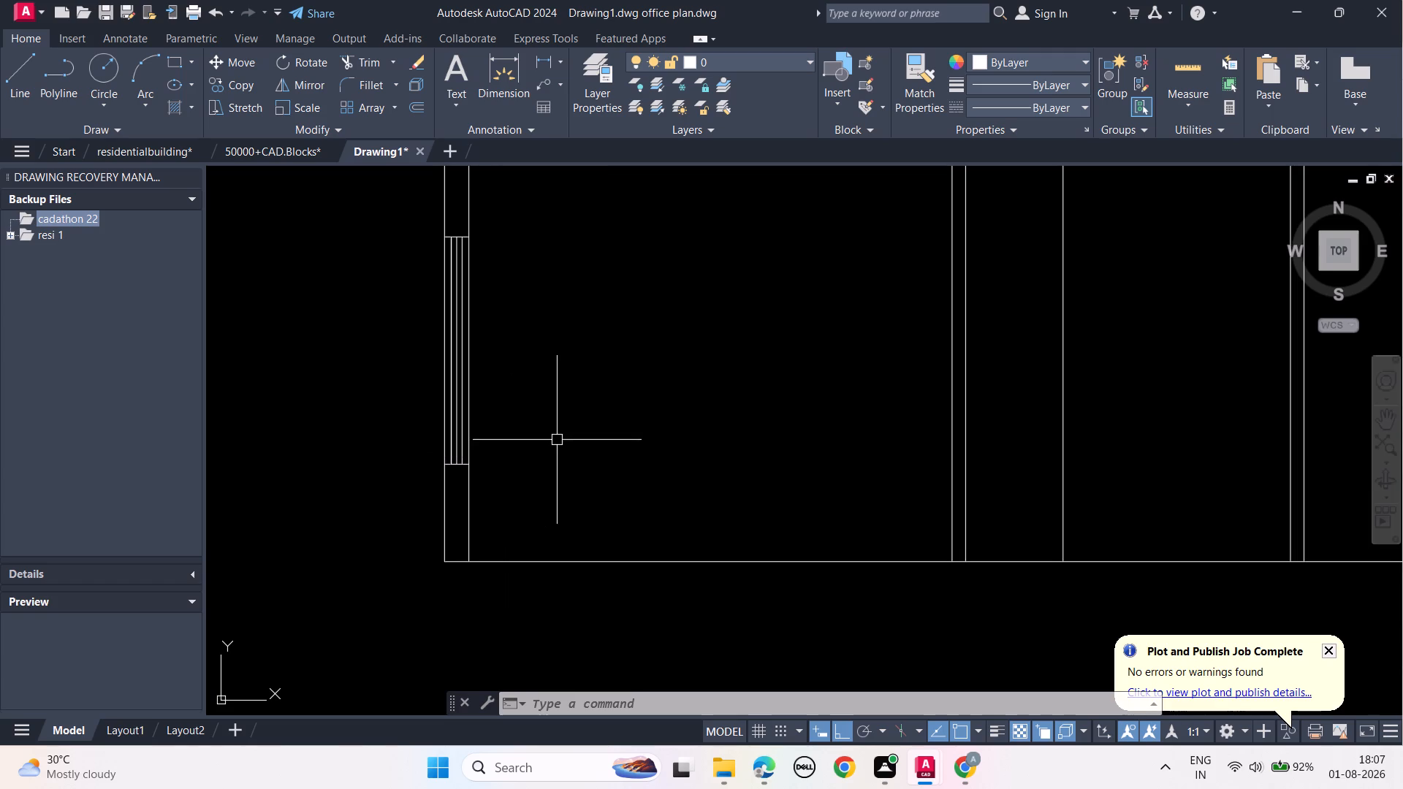
{"action": "scroll", "coordinate": [557, 441], "scroll_direction": "down", "scroll_amount": 2}
{"action": "left_click", "coordinate": [495, 79]}
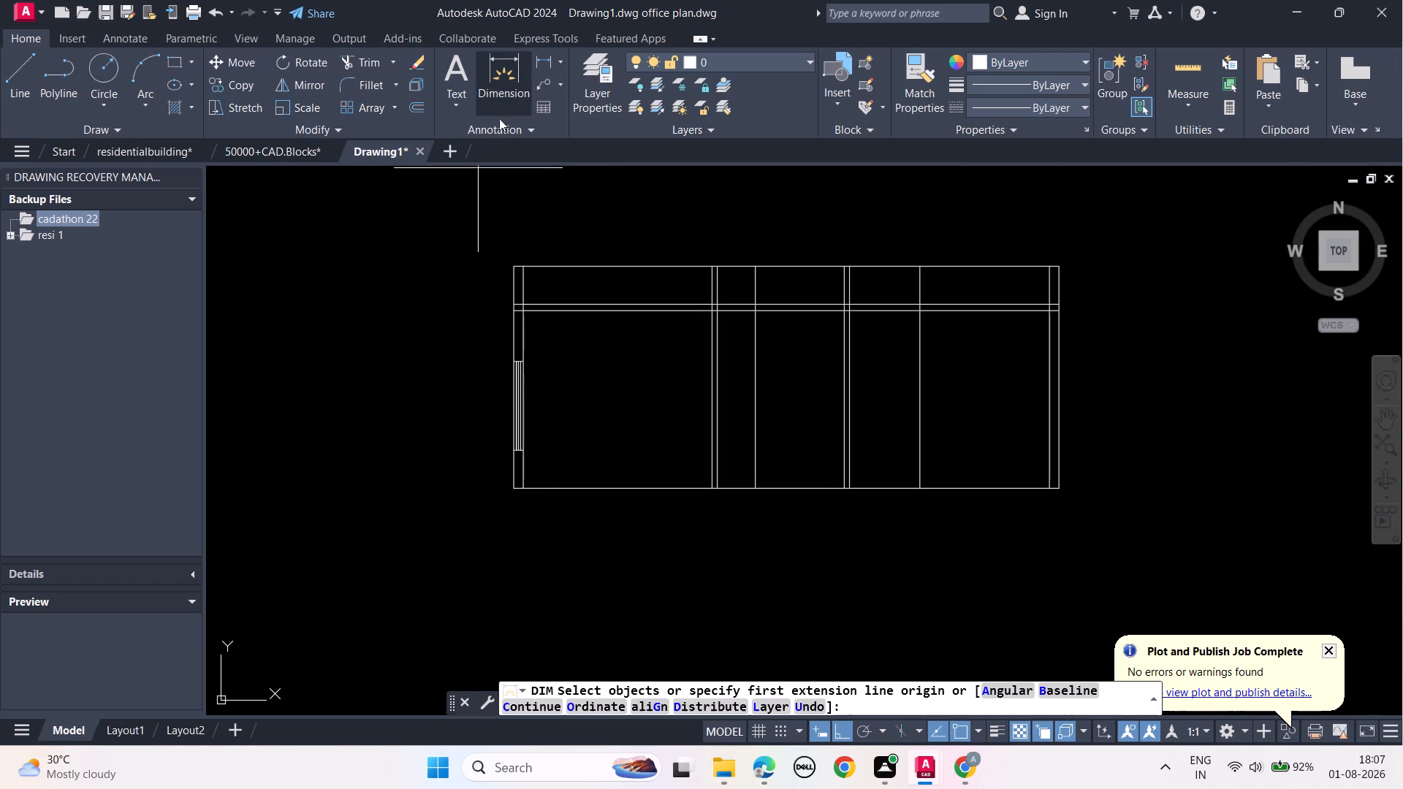
{"action": "left_click", "coordinate": [517, 487]}
{"action": "scroll", "coordinate": [505, 367], "scroll_direction": "up", "scroll_amount": 1}
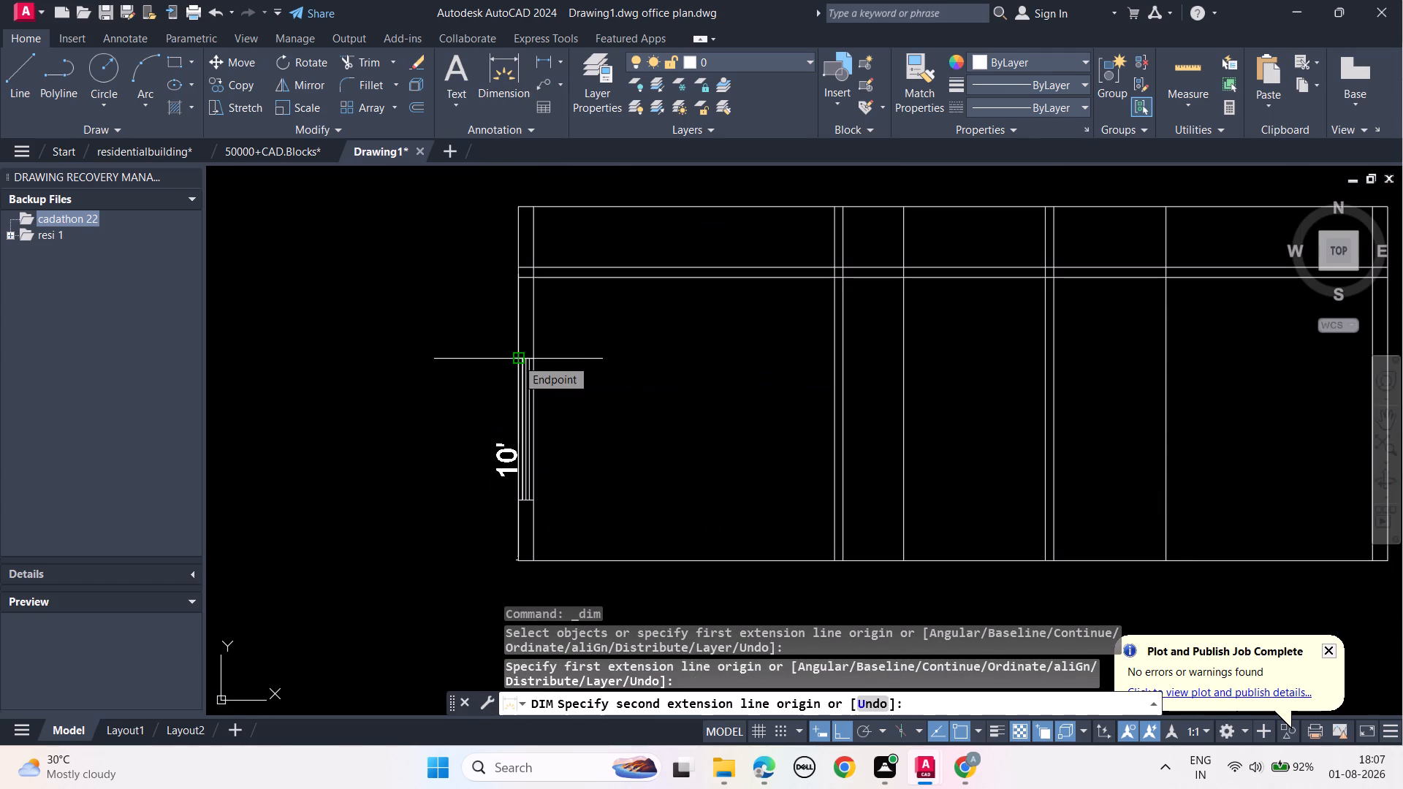
{"action": "key", "text": "Escape"}
{"action": "key", "text": "Escape"}
{"action": "key", "text": "Escape"}
{"action": "key", "text": "Escape"}
{"action": "key", "text": "Escape"}
Group the window's vertical lines with its sill and head lines in the left end wall.
{"action": "scroll", "coordinate": [521, 504], "scroll_direction": "up", "scroll_amount": 2}
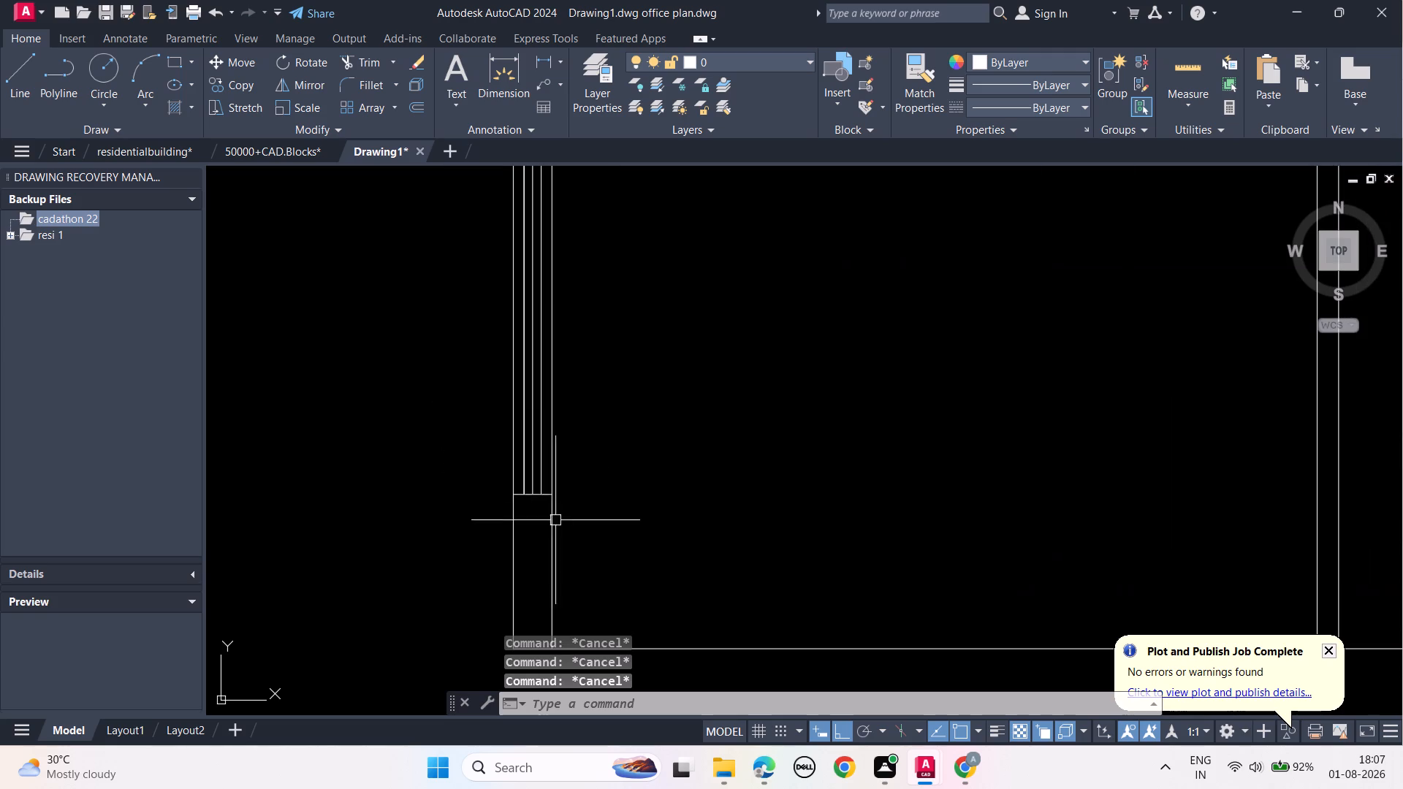
{"action": "scroll", "coordinate": [546, 509], "scroll_direction": "down", "scroll_amount": 1}
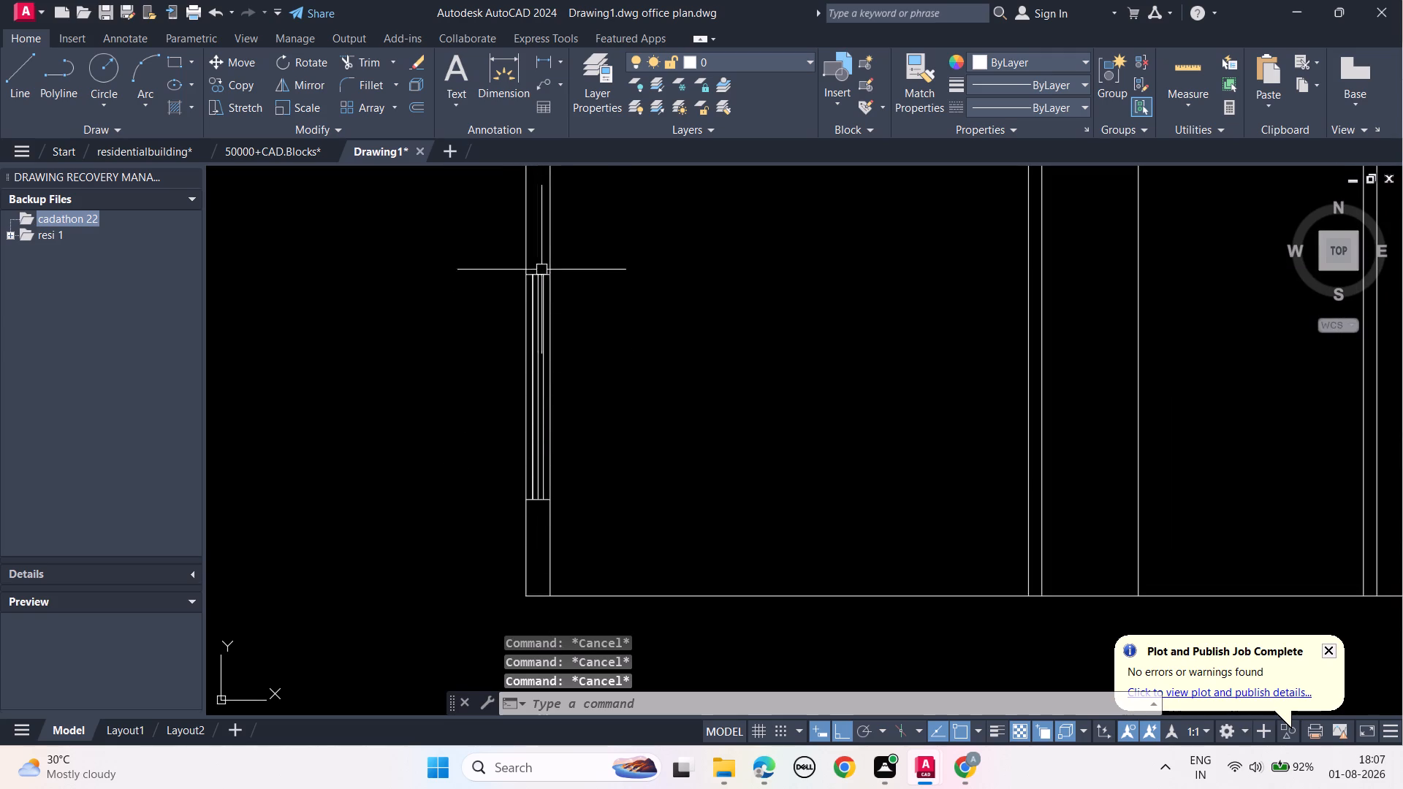
{"action": "left_click", "coordinate": [539, 278]}
{"action": "key", "text": "Escape"}
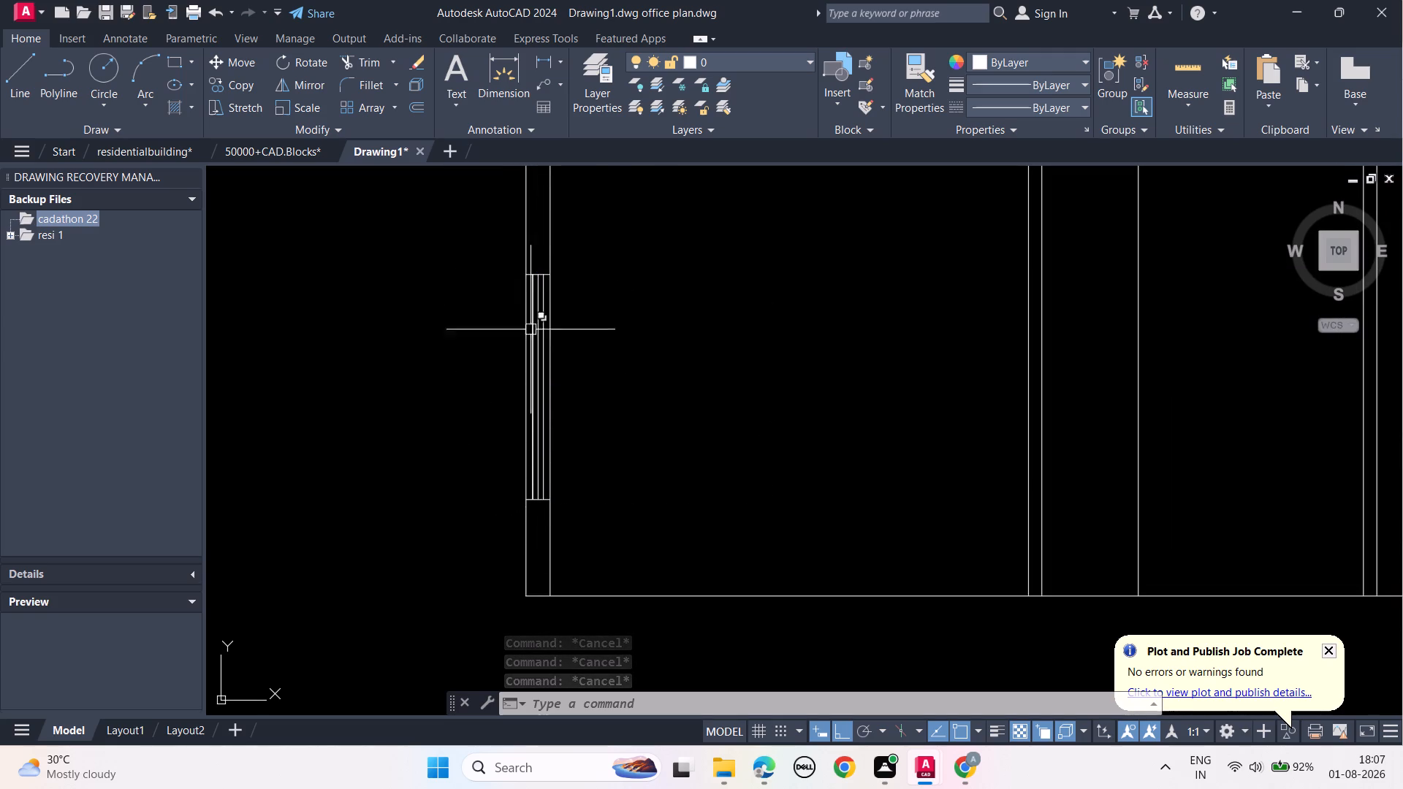
{"action": "scroll", "coordinate": [581, 543], "scroll_direction": "up", "scroll_amount": 2}
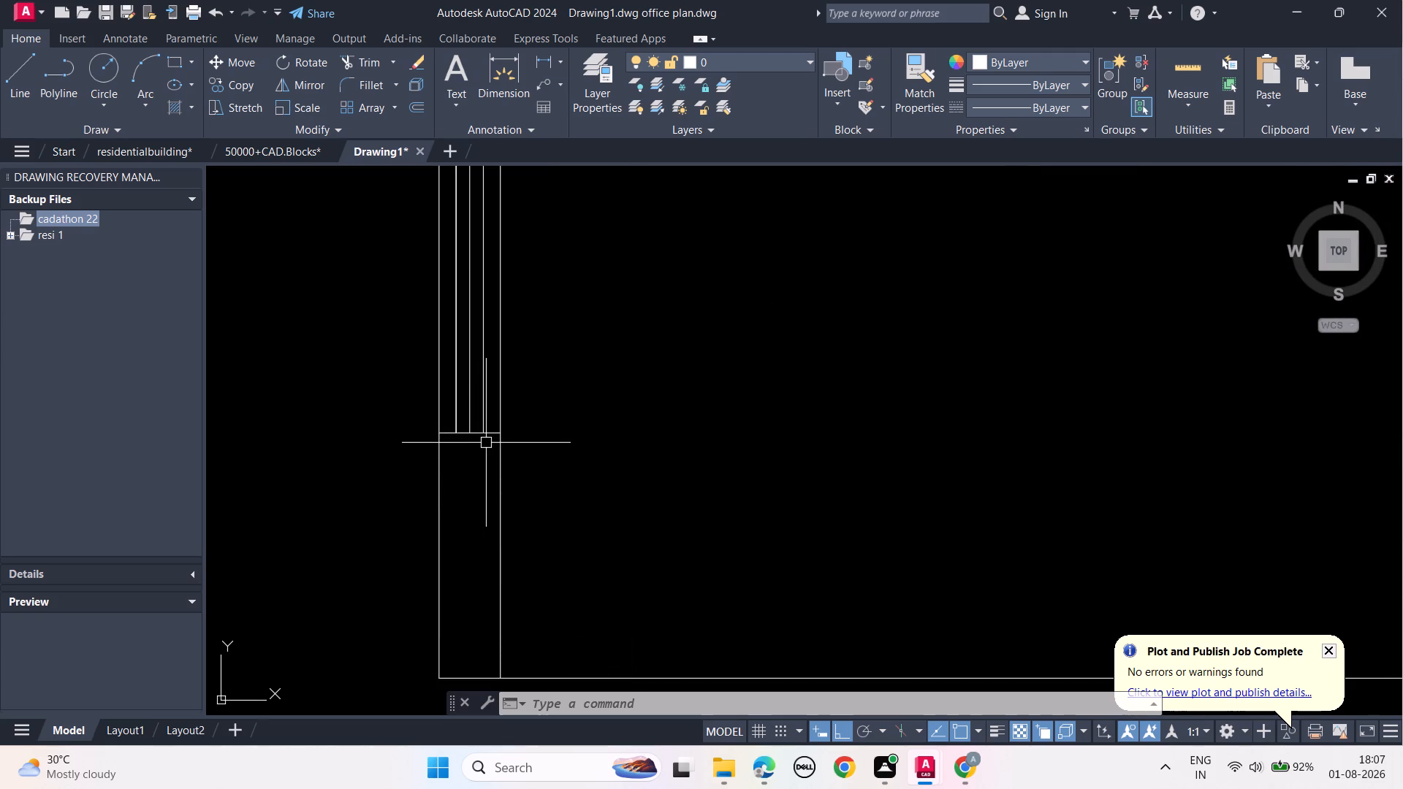
{"action": "left_click", "coordinate": [493, 444]}
{"action": "left_click", "coordinate": [451, 389]}
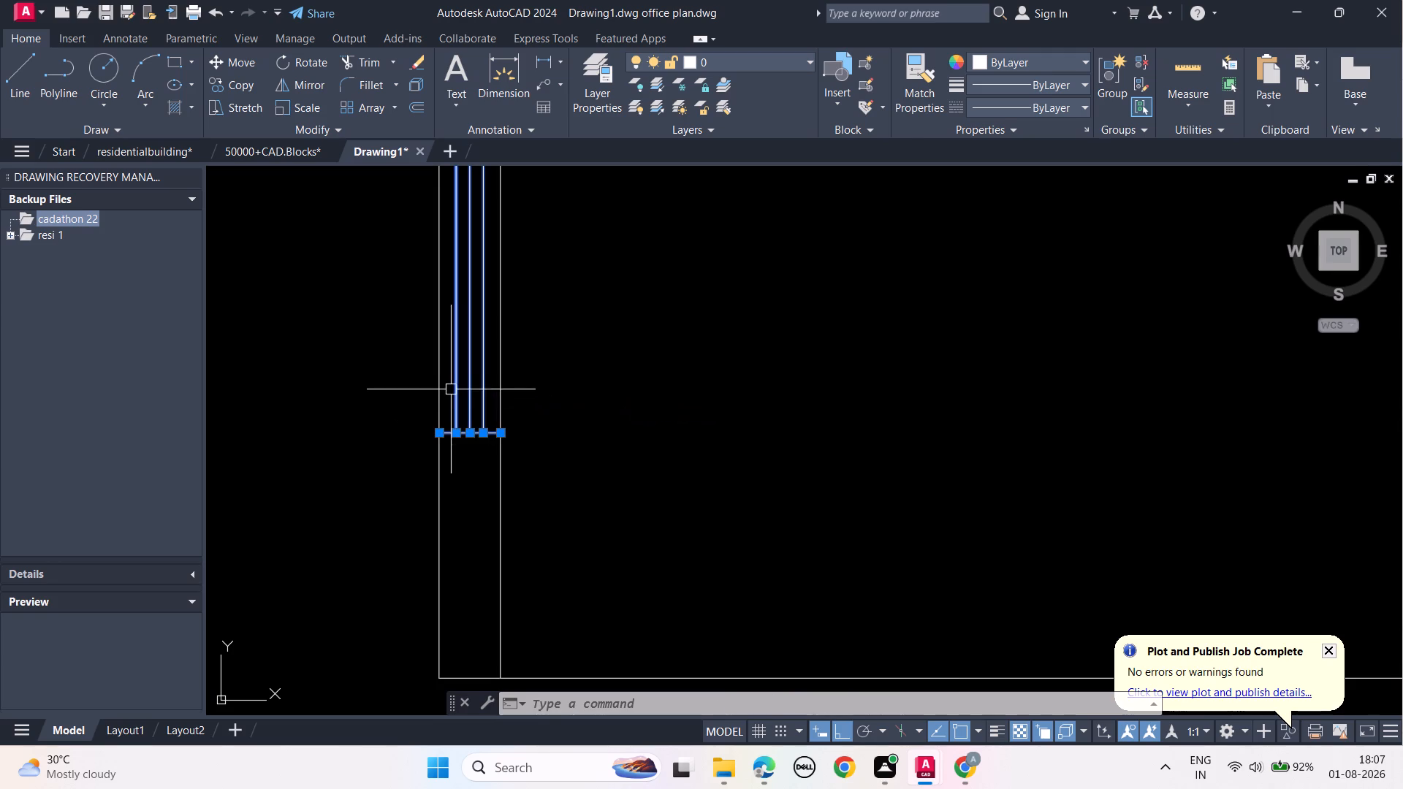
{"action": "scroll", "coordinate": [464, 449], "scroll_direction": "down", "scroll_amount": 2}
{"action": "middle_click_drag", "start_coordinate": [602, 382], "coordinate": [604, 475]}
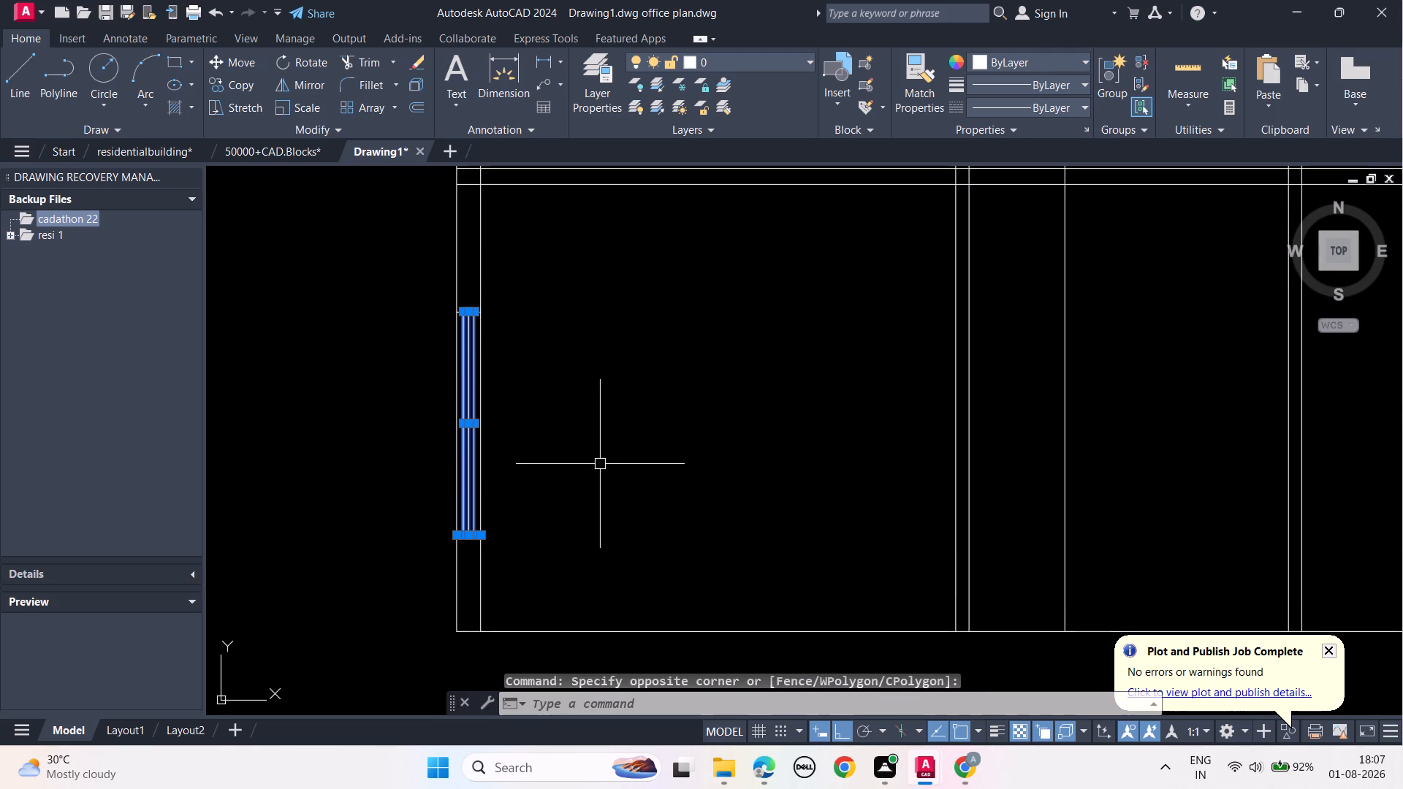
{"action": "scroll", "coordinate": [581, 443], "scroll_direction": "up", "scroll_amount": 2}
{"action": "middle_click_drag", "start_coordinate": [560, 471], "coordinate": [716, 496]}
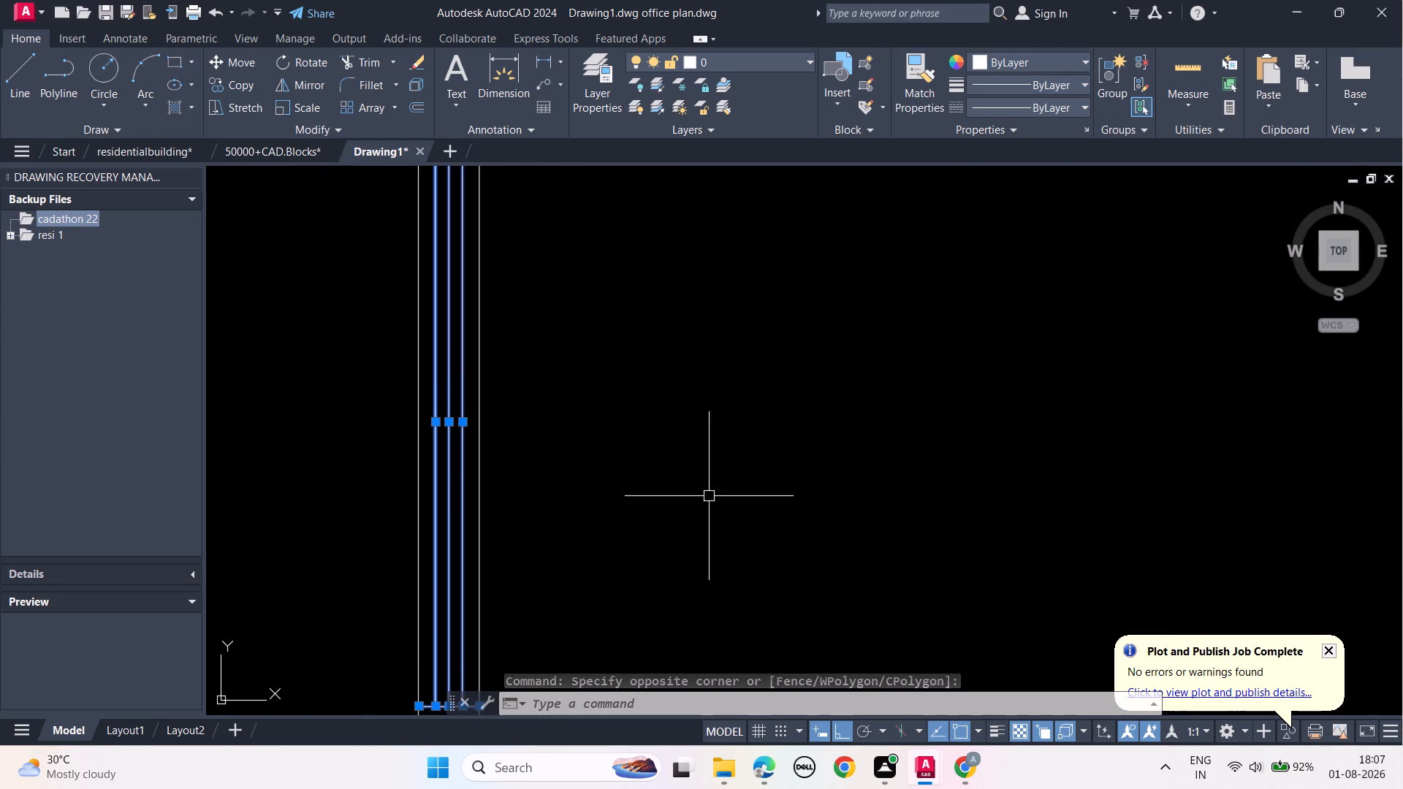
{"action": "scroll", "coordinate": [694, 492], "scroll_direction": "down", "scroll_amount": 1}
{"action": "middle_click_drag", "start_coordinate": [704, 449], "coordinate": [707, 511]}
{"action": "scroll", "coordinate": [646, 391], "scroll_direction": "up", "scroll_amount": 2}
{"action": "middle_click_drag", "start_coordinate": [634, 353], "coordinate": [714, 415]}
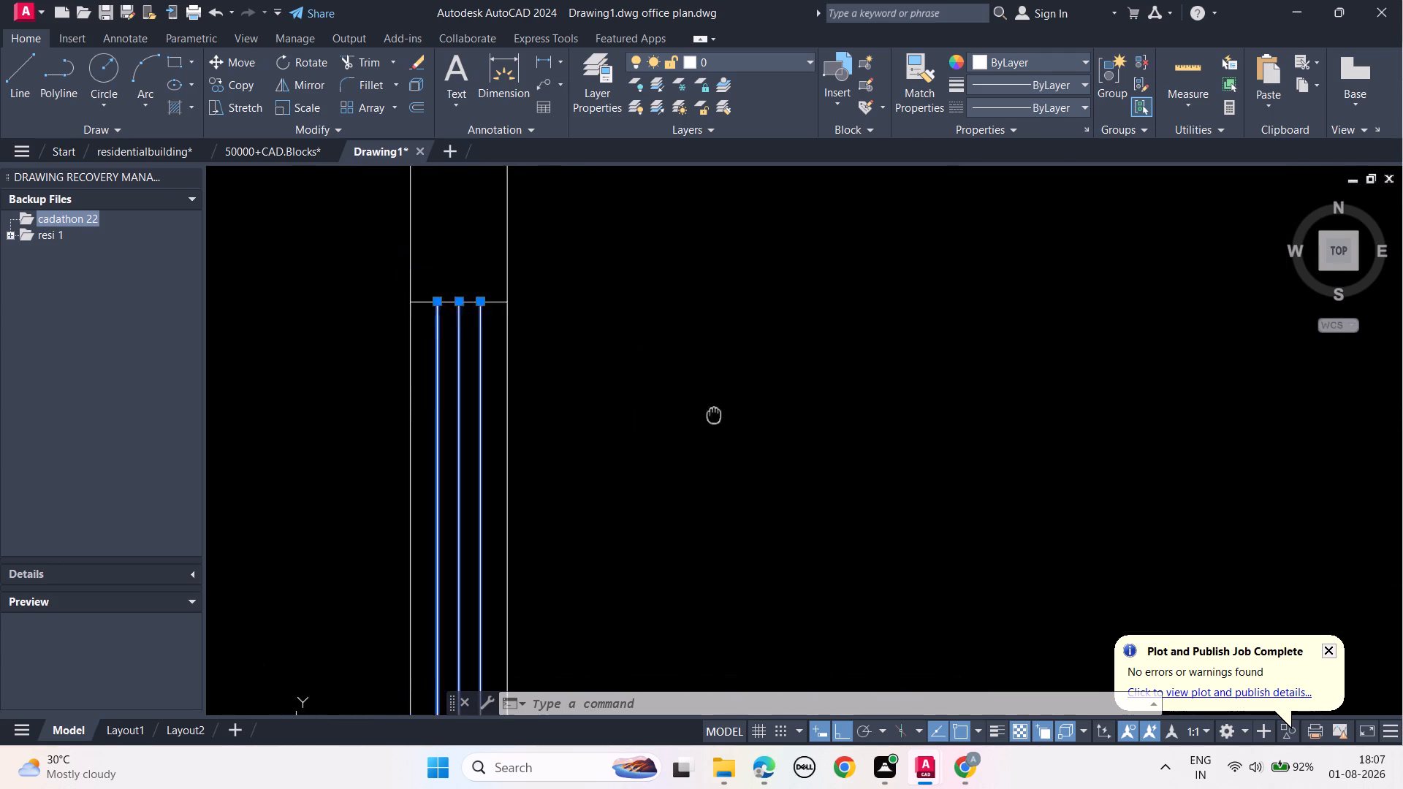
{"action": "middle_click_drag", "start_coordinate": [714, 415], "coordinate": [729, 432]}
{"action": "left_click", "coordinate": [517, 326]}
{"action": "scroll", "coordinate": [647, 381], "scroll_direction": "down", "scroll_amount": 2}
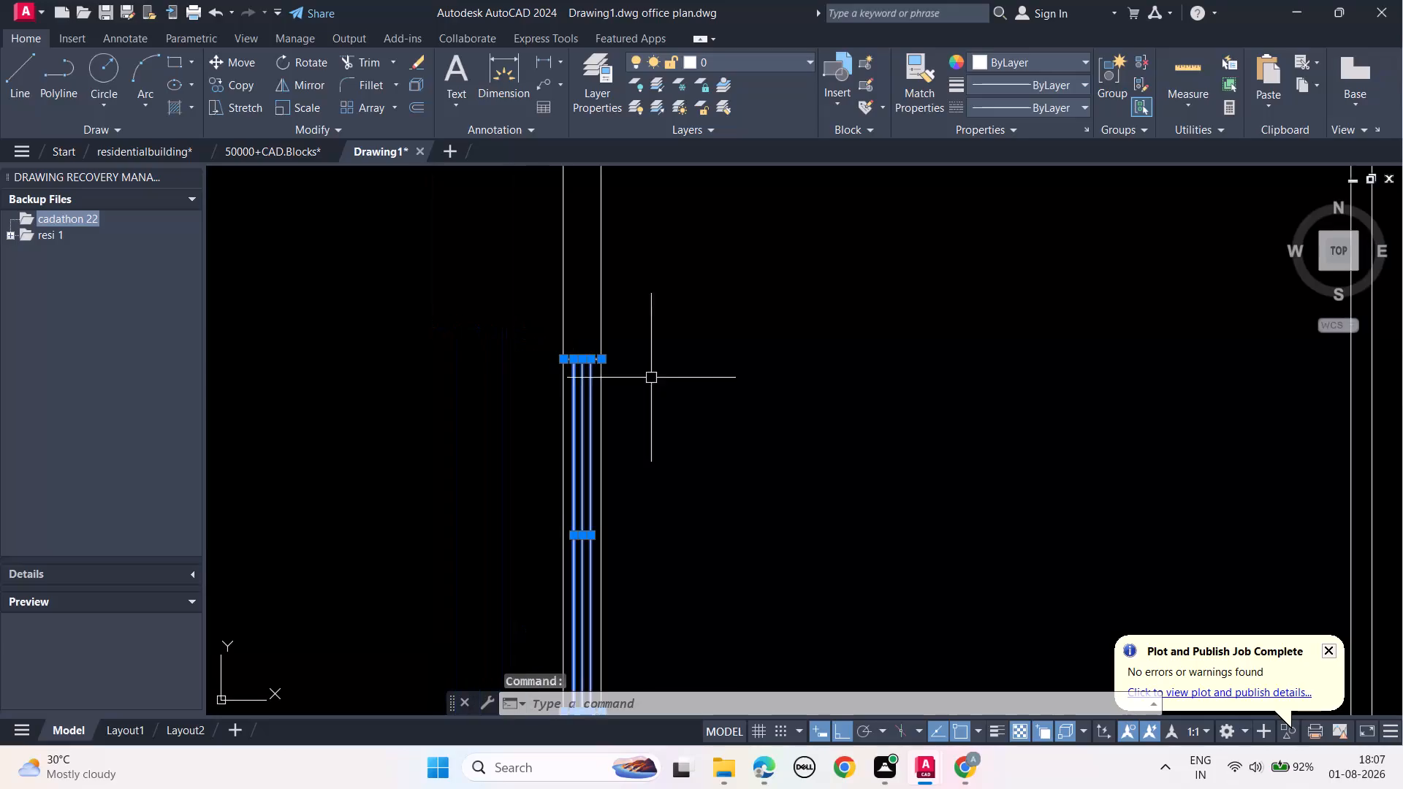
{"action": "middle_click_drag", "start_coordinate": [702, 443], "coordinate": [690, 373]}
{"action": "type", "text": "G"}
{"action": "key", "text": "space"}
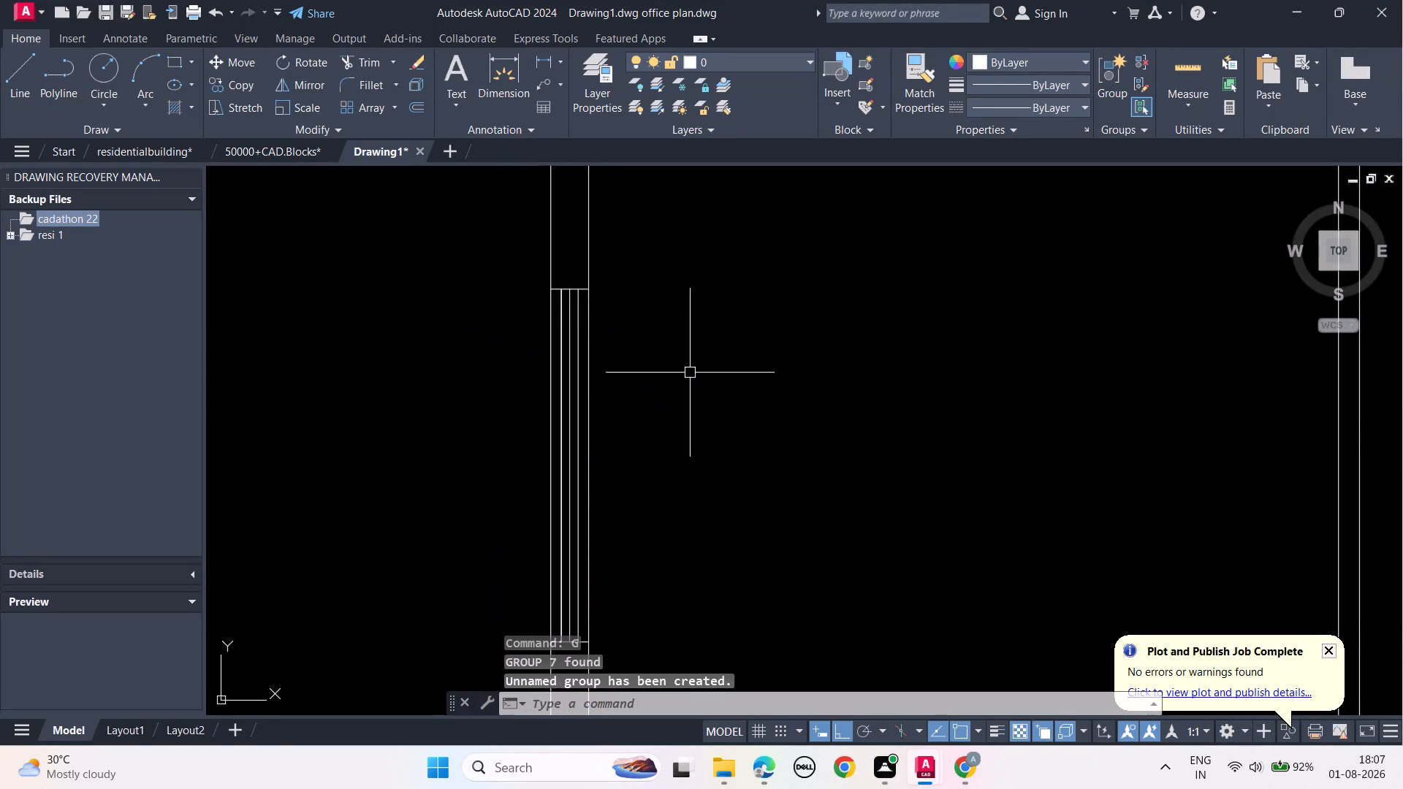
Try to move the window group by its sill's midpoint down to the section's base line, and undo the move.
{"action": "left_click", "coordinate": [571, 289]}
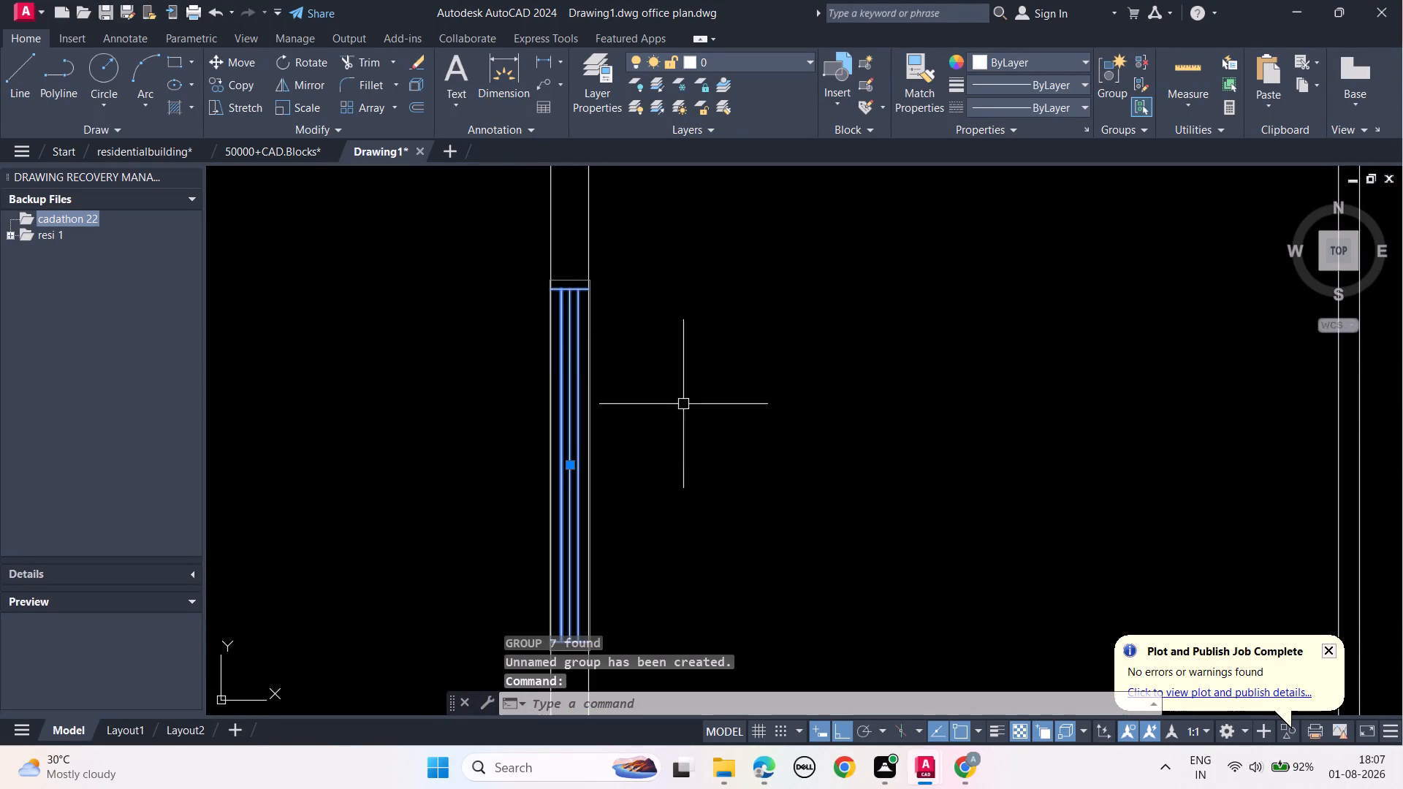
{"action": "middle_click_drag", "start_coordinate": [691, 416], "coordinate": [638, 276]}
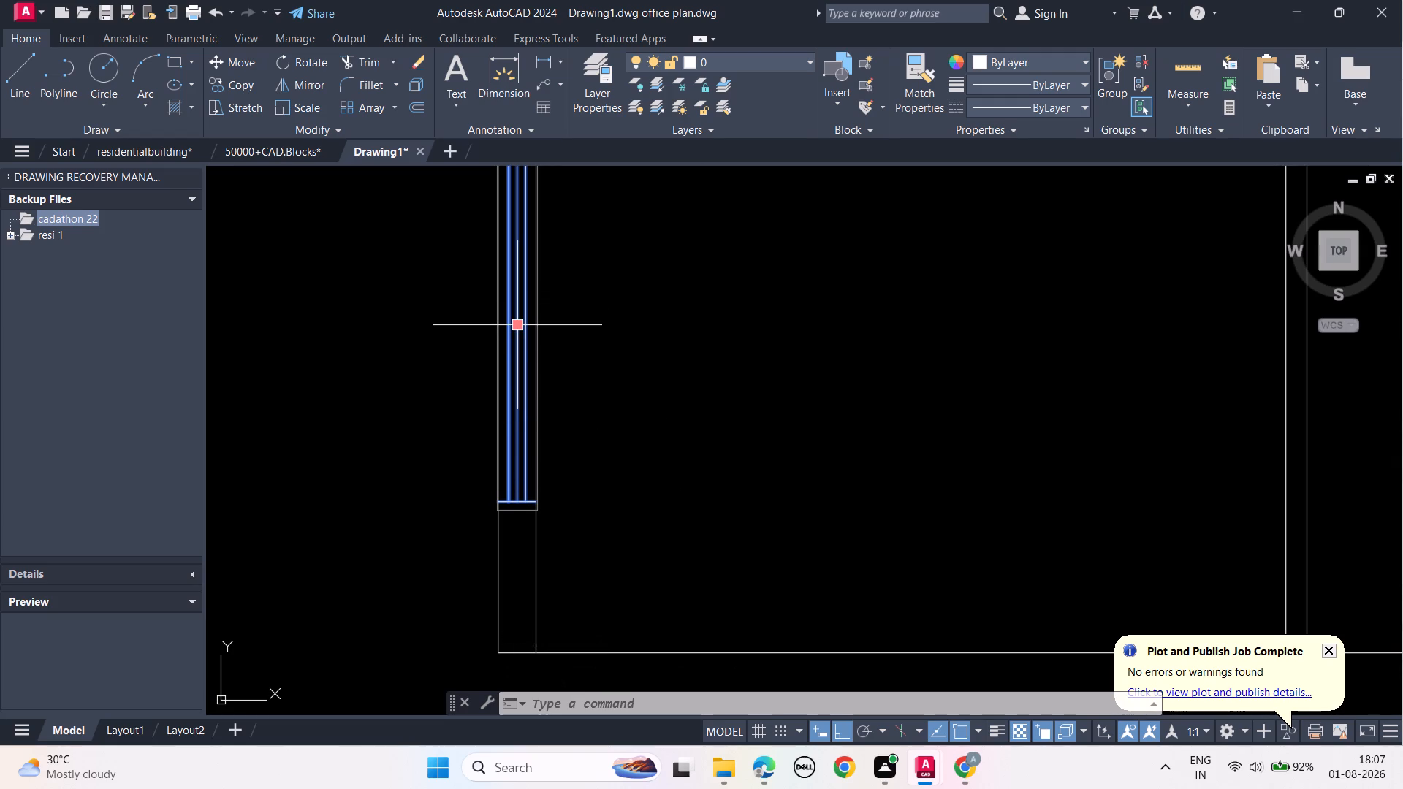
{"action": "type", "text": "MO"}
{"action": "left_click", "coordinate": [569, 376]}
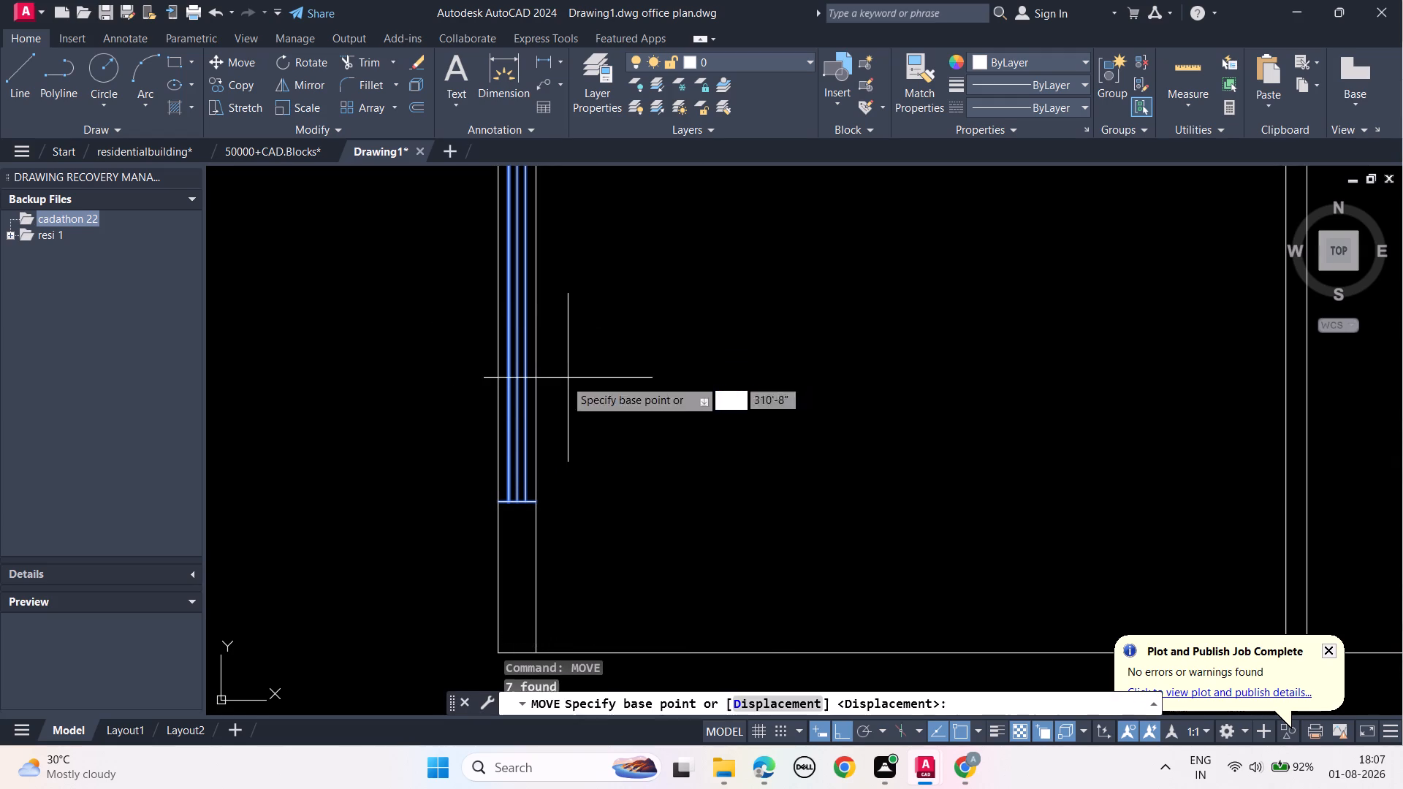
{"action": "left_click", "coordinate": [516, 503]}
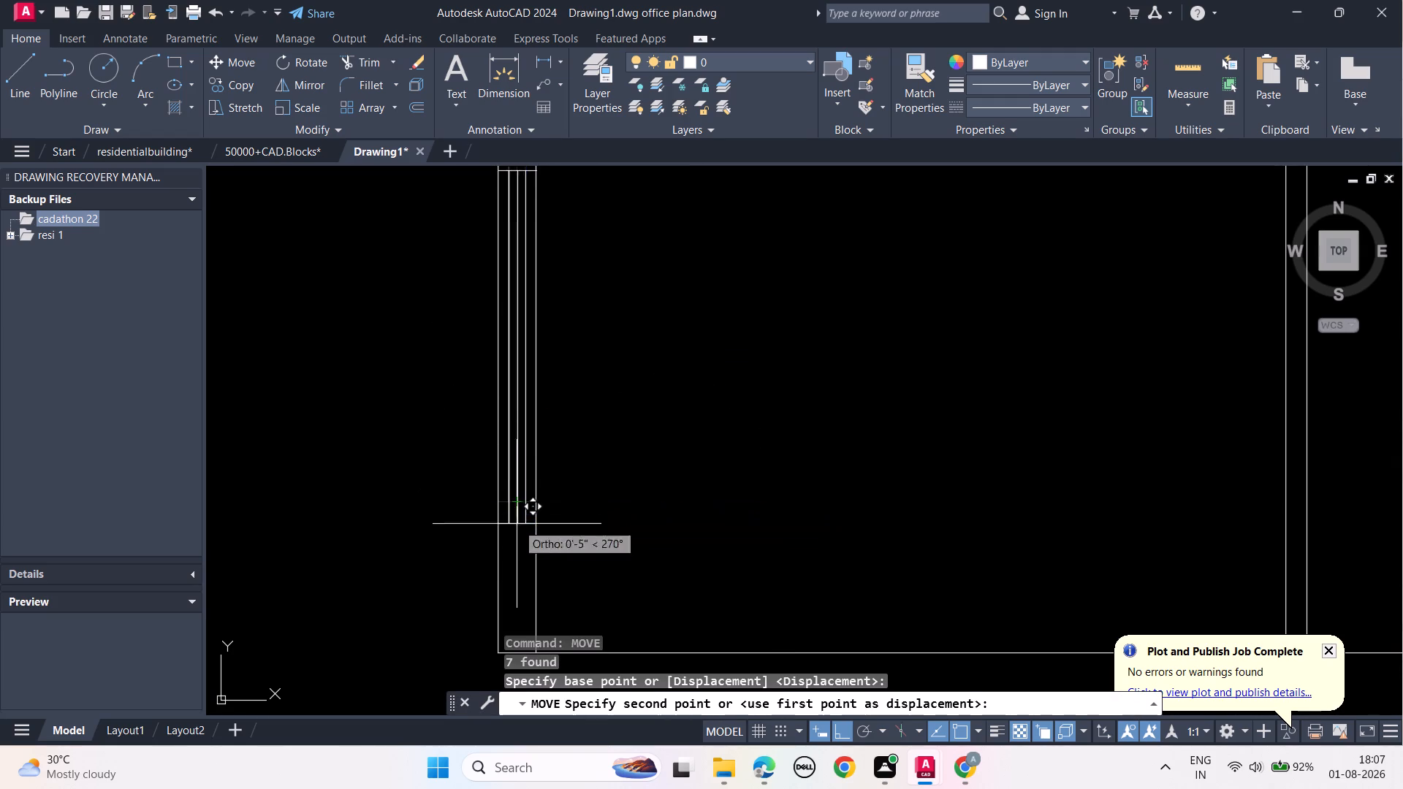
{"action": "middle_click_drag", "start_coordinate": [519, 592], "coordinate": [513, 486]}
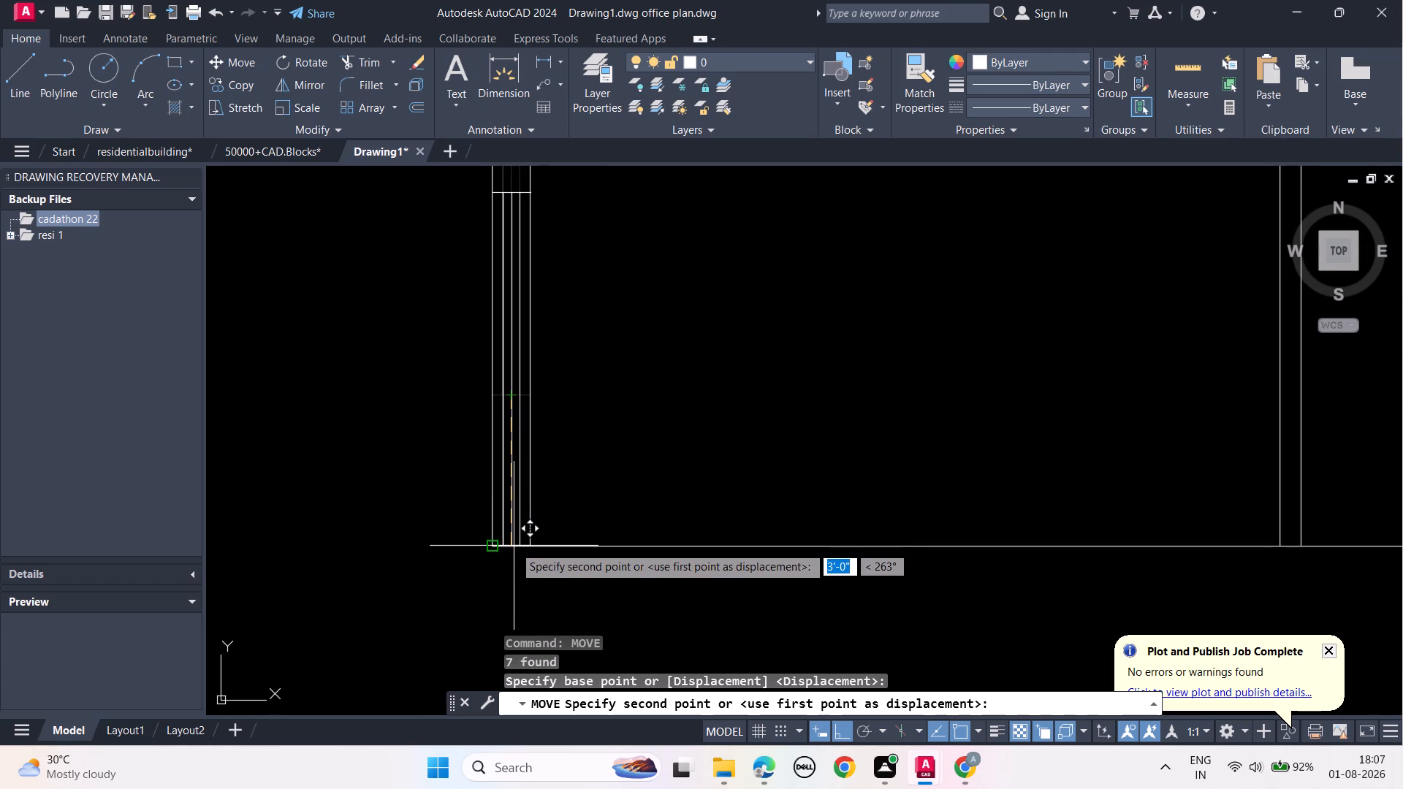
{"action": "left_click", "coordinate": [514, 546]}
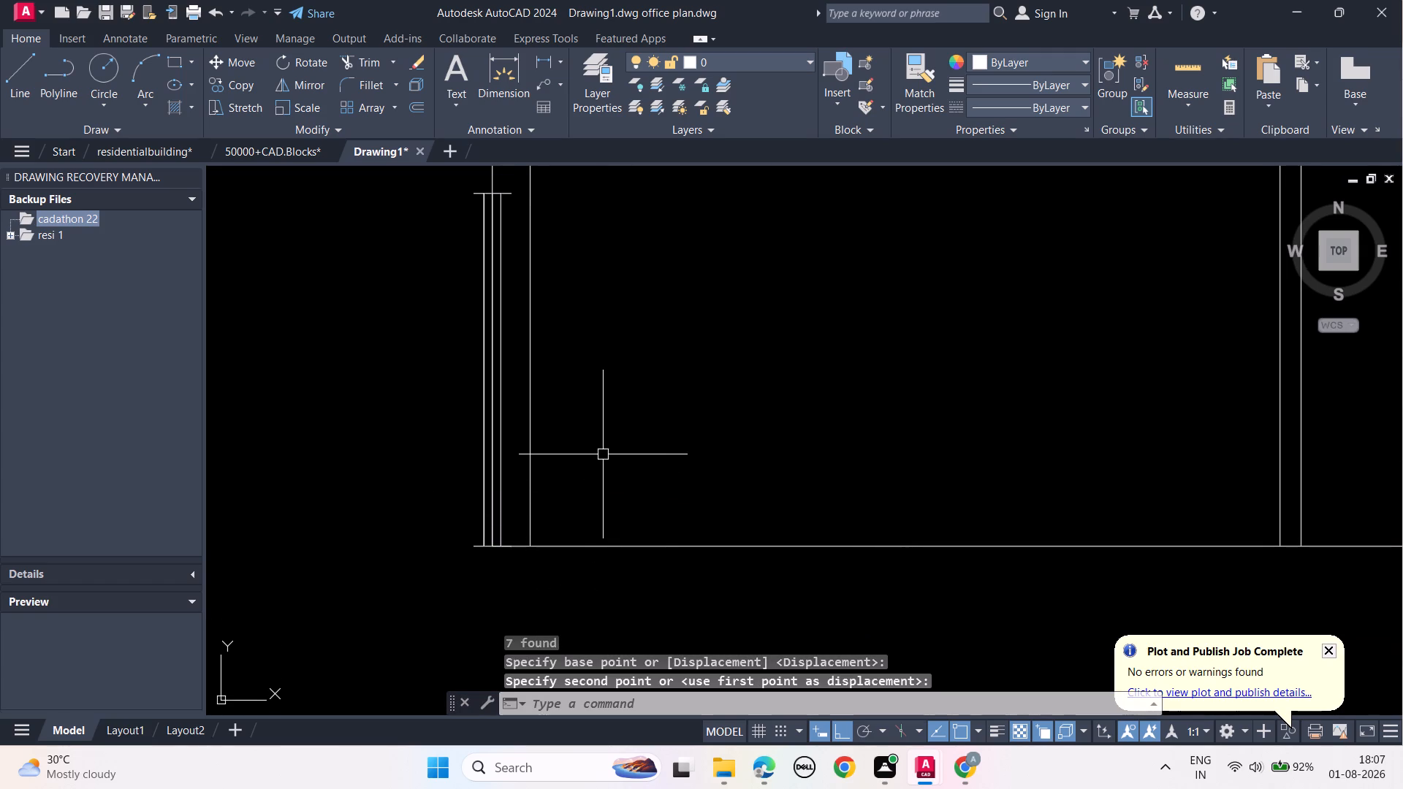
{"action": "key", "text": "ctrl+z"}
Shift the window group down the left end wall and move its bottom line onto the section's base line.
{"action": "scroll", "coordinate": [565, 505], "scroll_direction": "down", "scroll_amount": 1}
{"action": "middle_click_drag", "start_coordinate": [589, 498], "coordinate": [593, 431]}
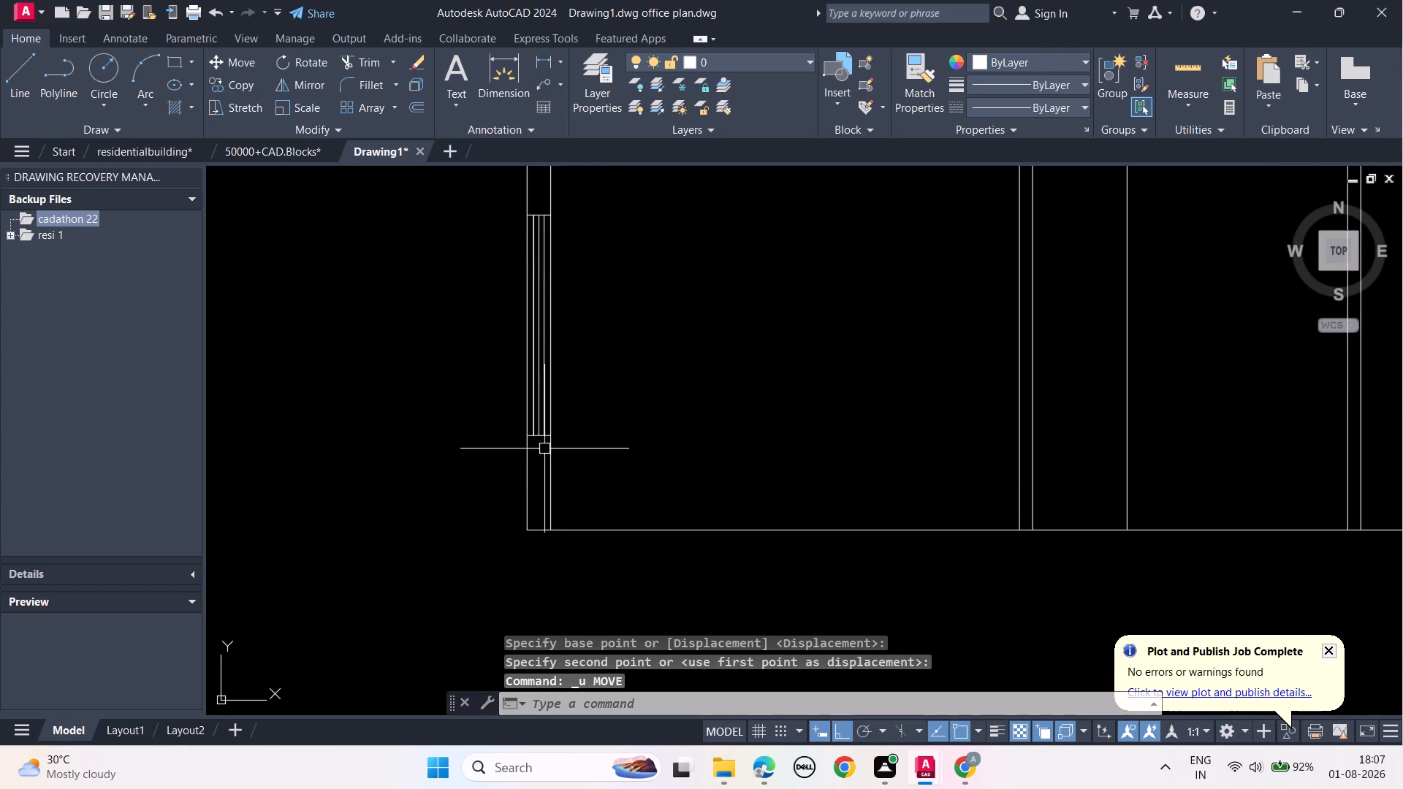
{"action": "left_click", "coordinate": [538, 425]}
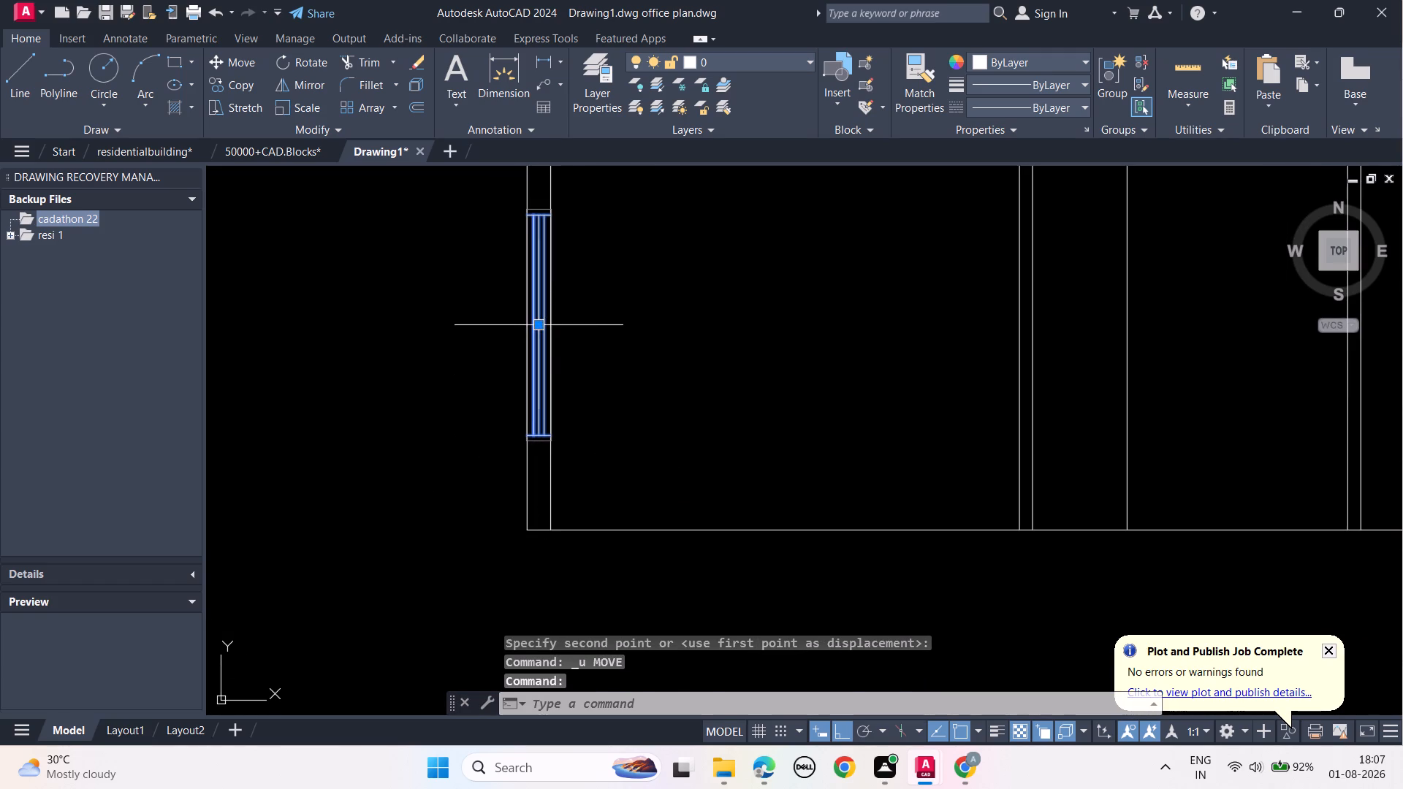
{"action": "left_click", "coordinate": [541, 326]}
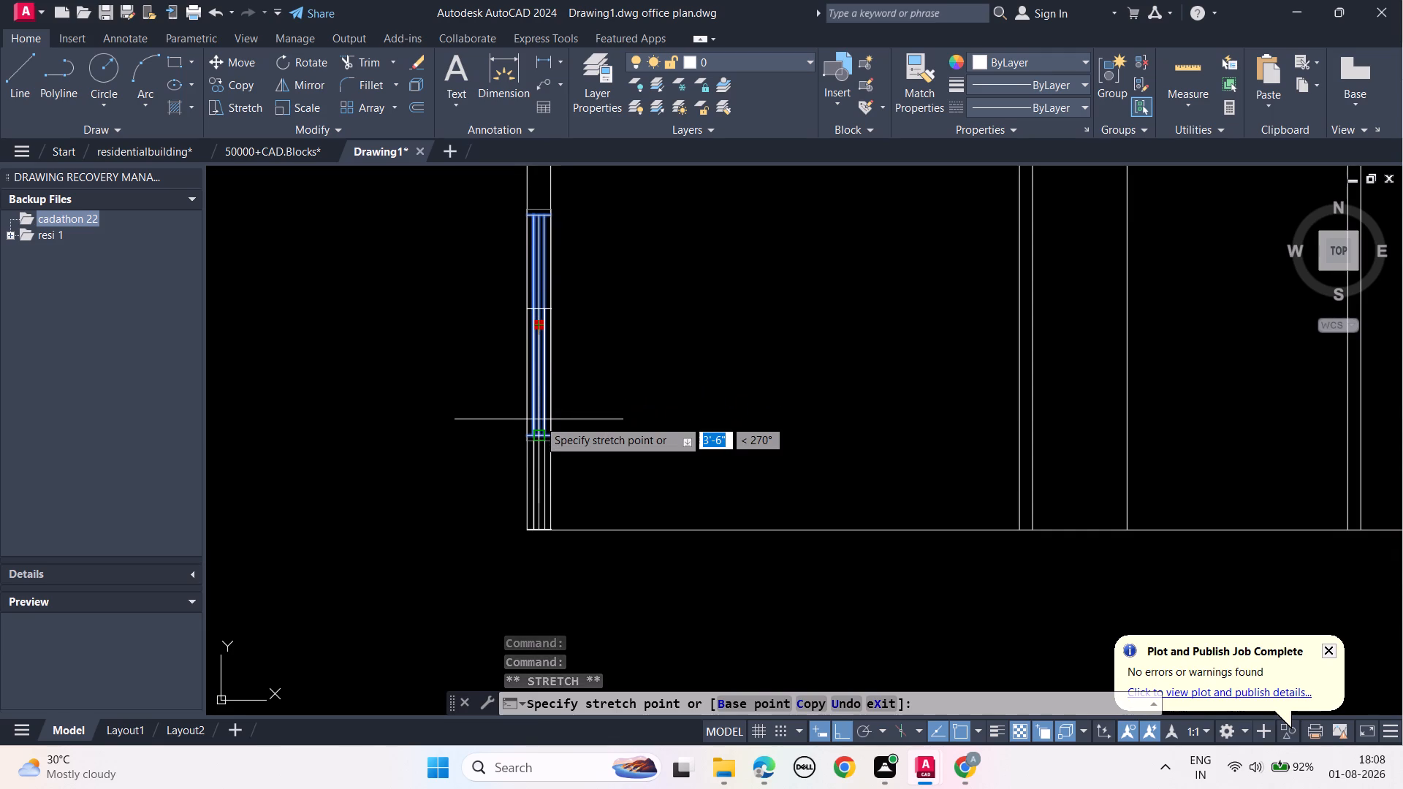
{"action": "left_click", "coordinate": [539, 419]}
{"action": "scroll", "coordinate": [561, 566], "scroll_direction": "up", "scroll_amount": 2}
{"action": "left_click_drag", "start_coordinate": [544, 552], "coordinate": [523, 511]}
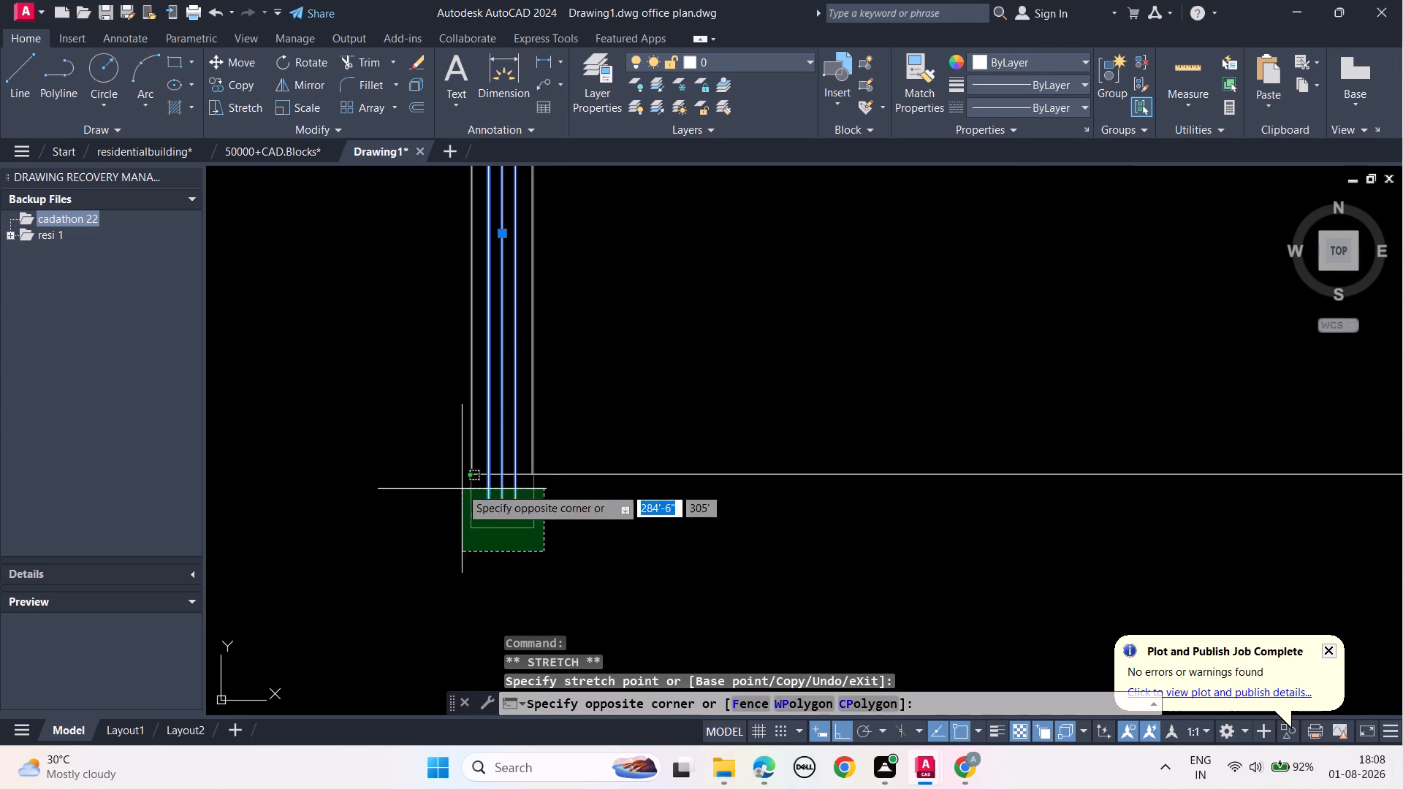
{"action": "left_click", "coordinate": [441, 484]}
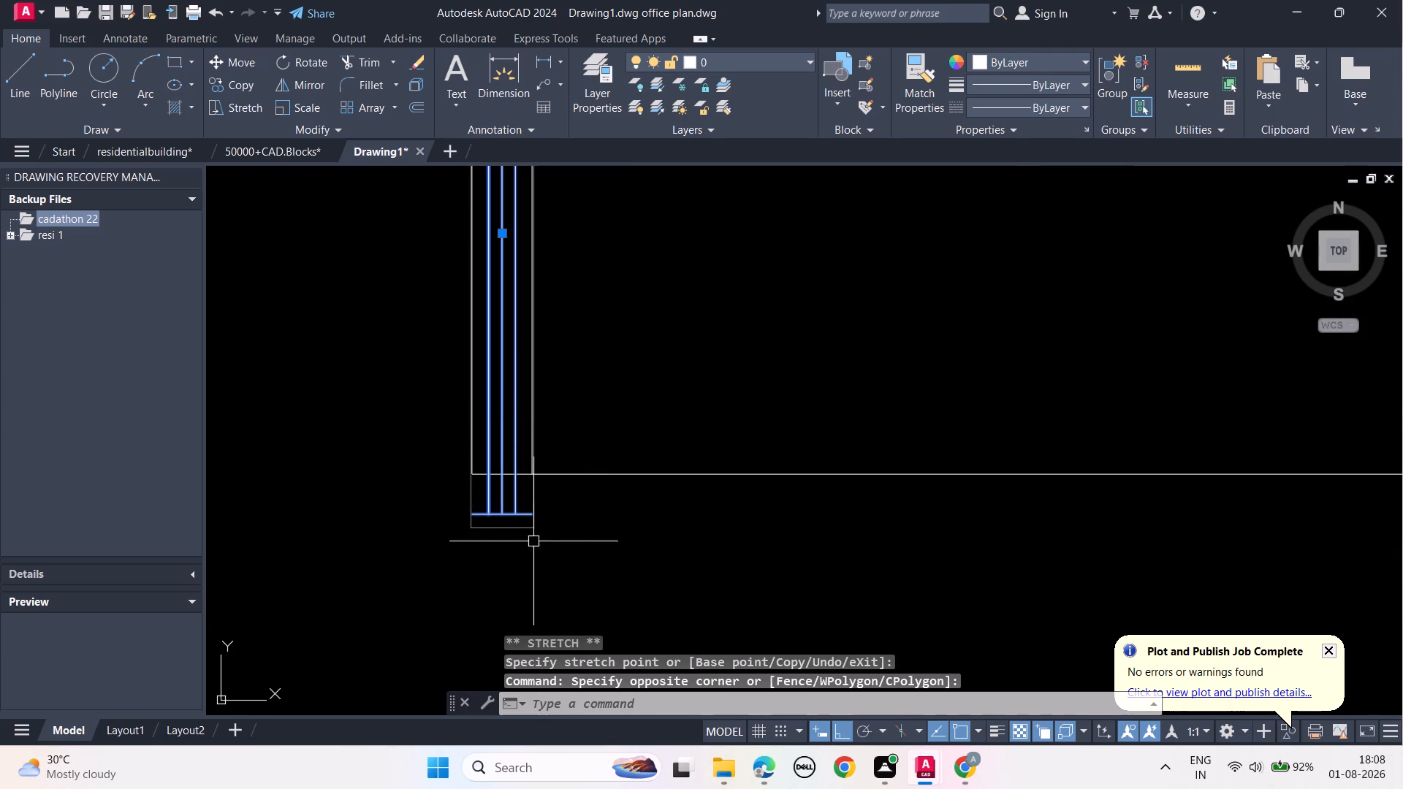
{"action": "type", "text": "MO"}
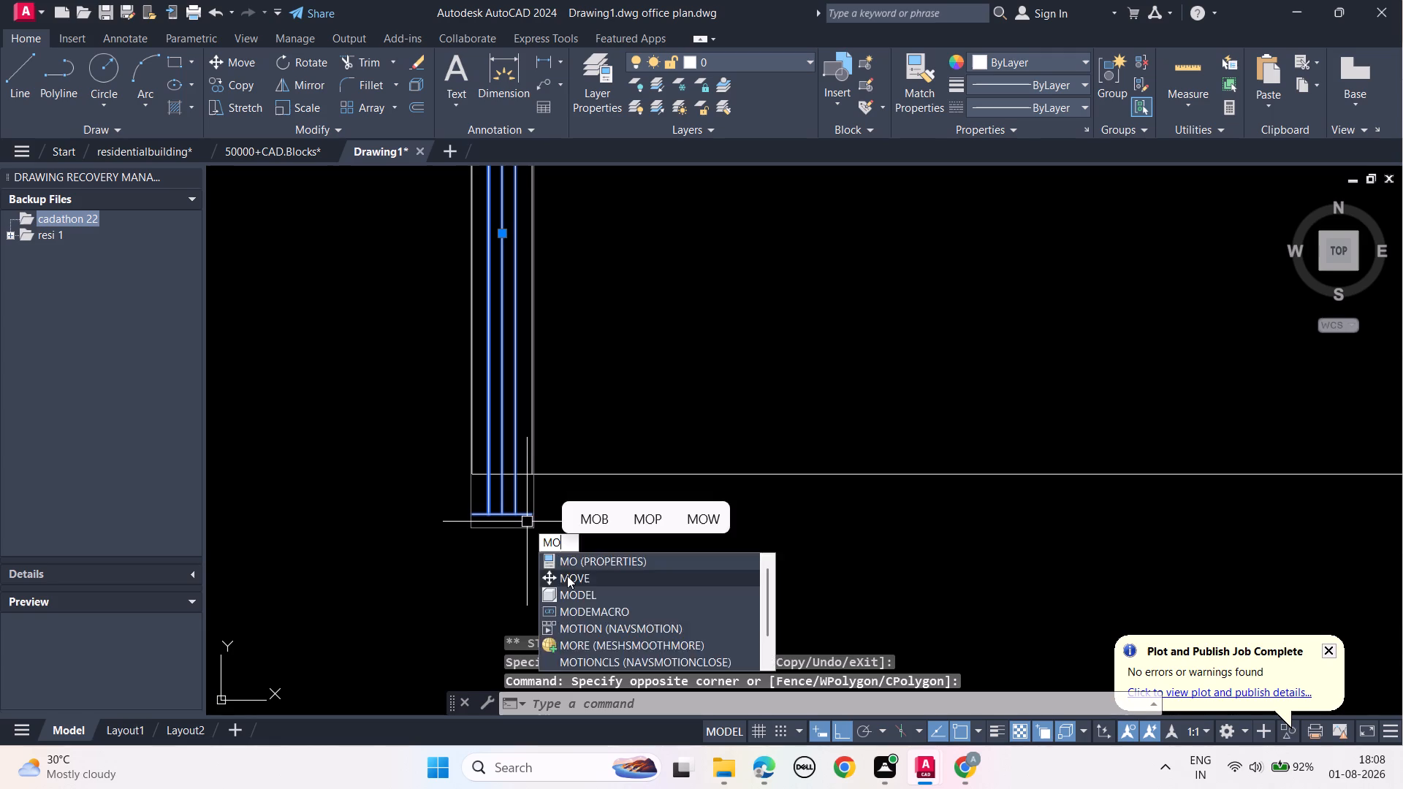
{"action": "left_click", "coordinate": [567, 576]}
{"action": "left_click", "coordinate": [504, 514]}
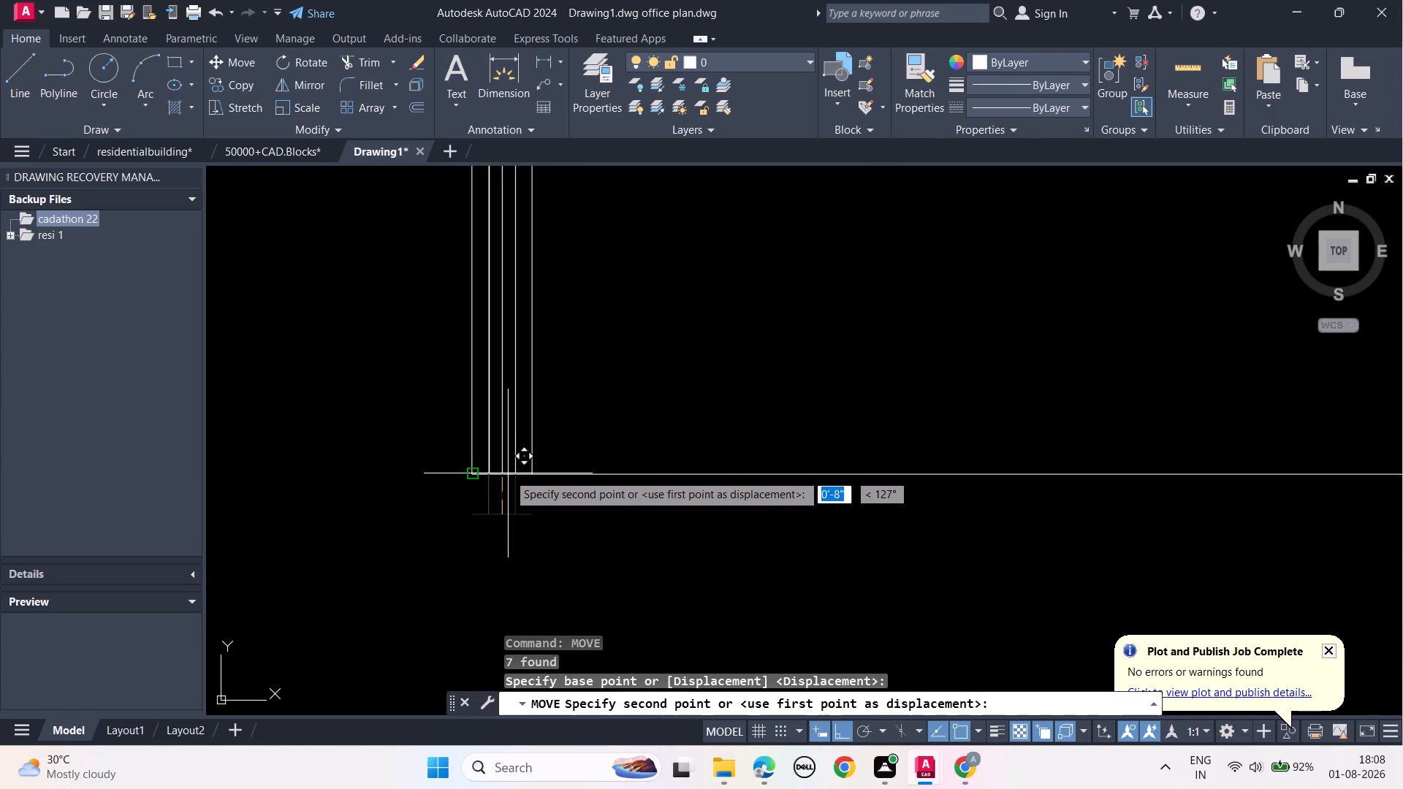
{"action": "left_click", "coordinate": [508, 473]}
Erase the grouped window lines from the left end wall.
{"action": "scroll", "coordinate": [564, 492], "scroll_direction": "down", "scroll_amount": 1}
{"action": "middle_click_drag", "start_coordinate": [606, 409], "coordinate": [617, 565]}
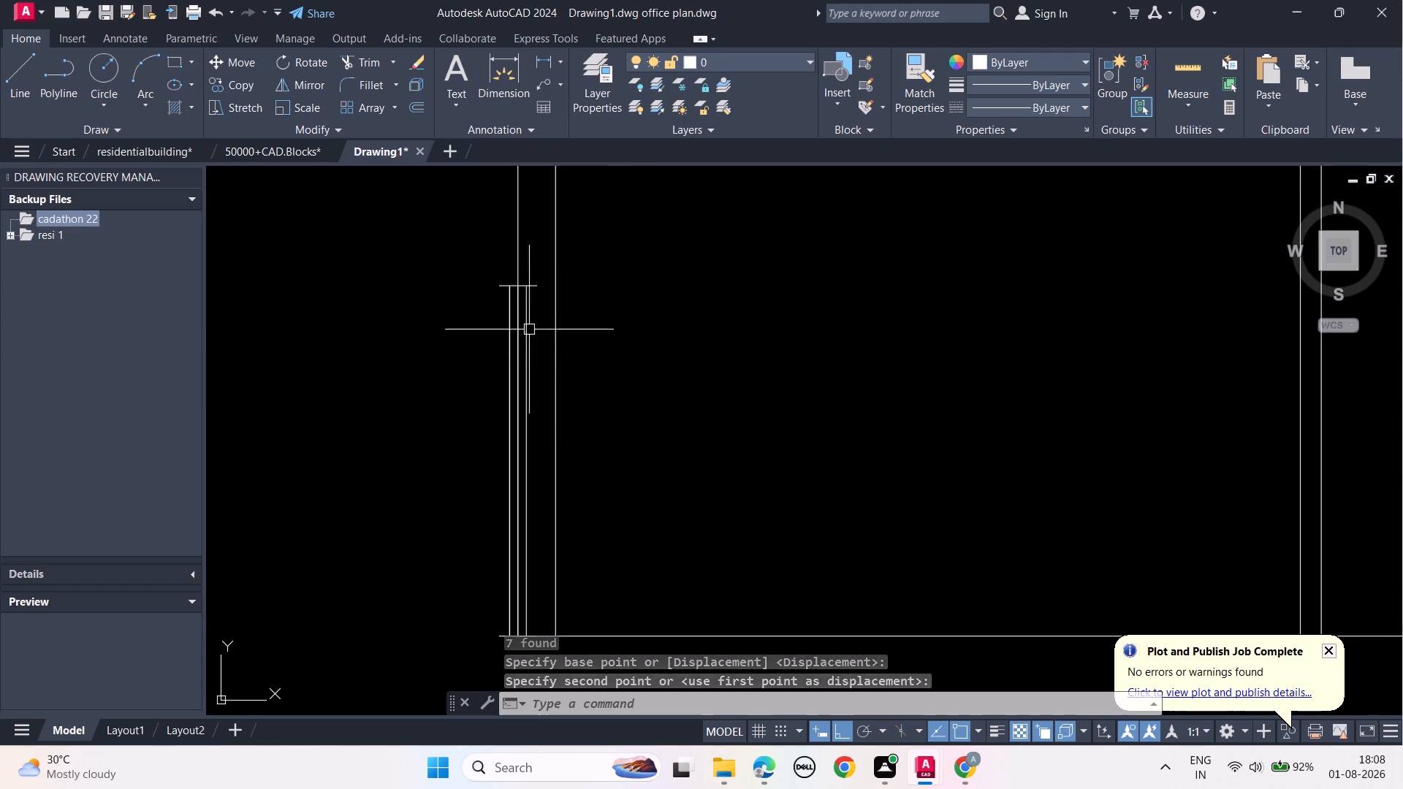
{"action": "left_click", "coordinate": [534, 288]}
{"action": "key", "text": "Delete"}
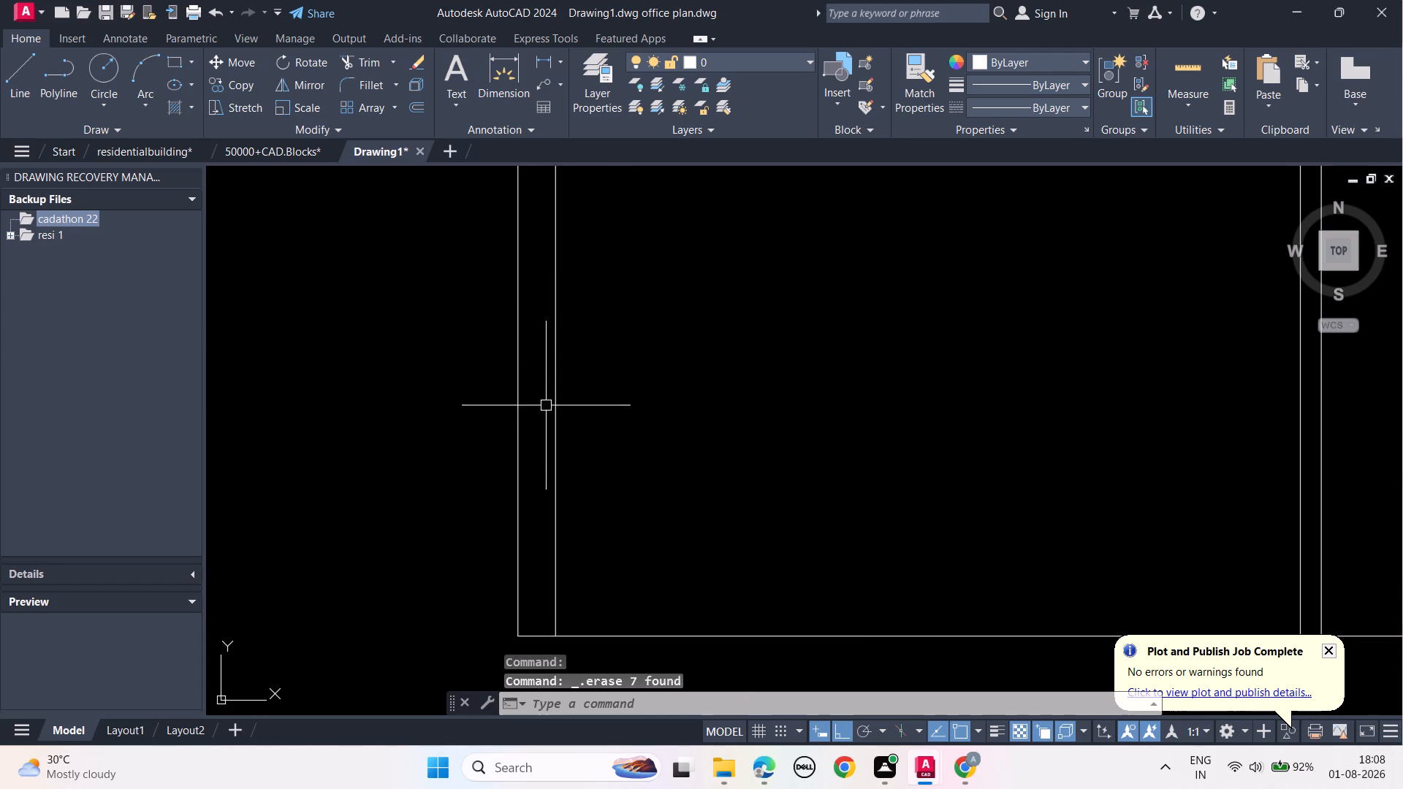
Draw a 7' vertical reference line upward from the outer base corner of the left end wall.
{"action": "middle_click_drag", "start_coordinate": [547, 416], "coordinate": [547, 373]}
{"action": "type", "text": "L"}
{"action": "key", "text": "space"}
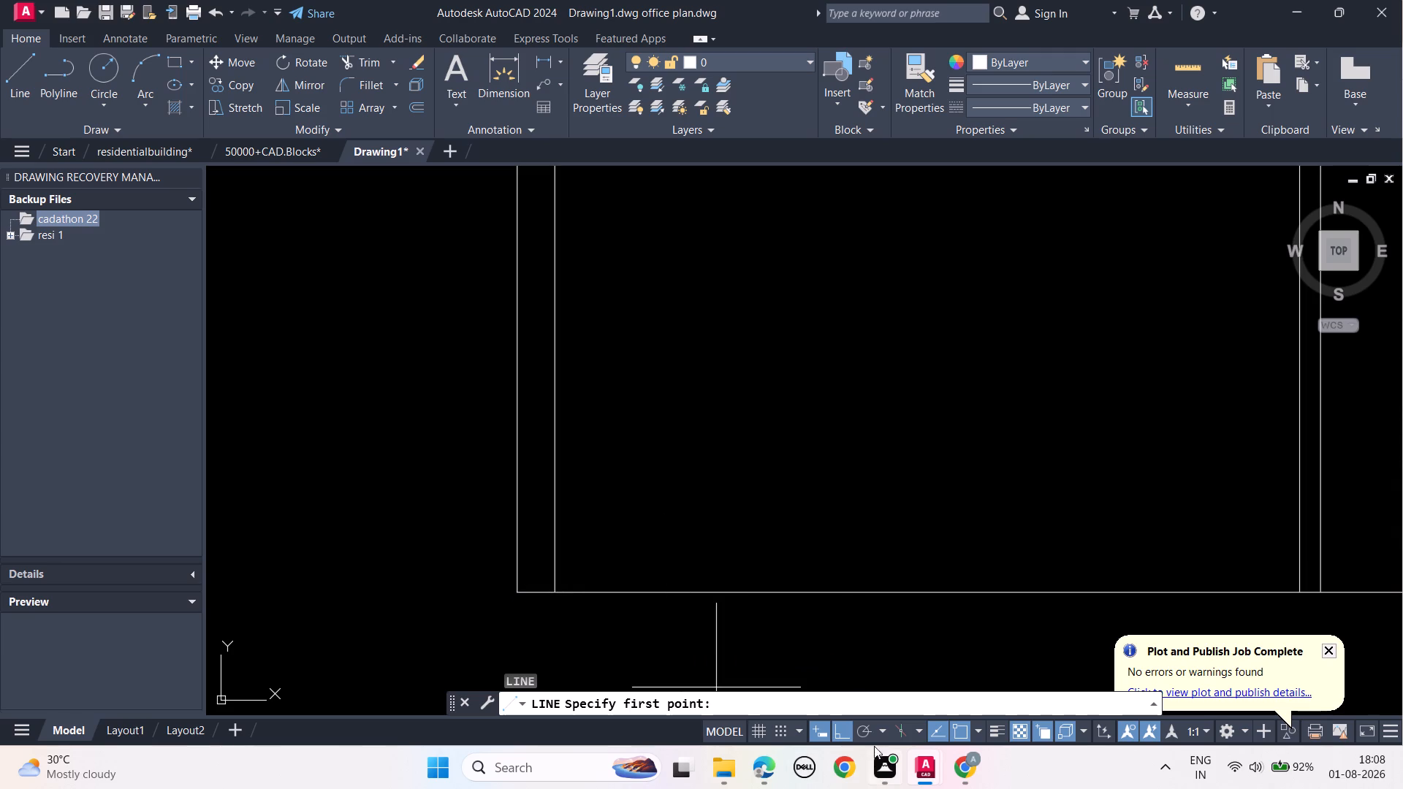
{"action": "left_click", "coordinate": [843, 737]}
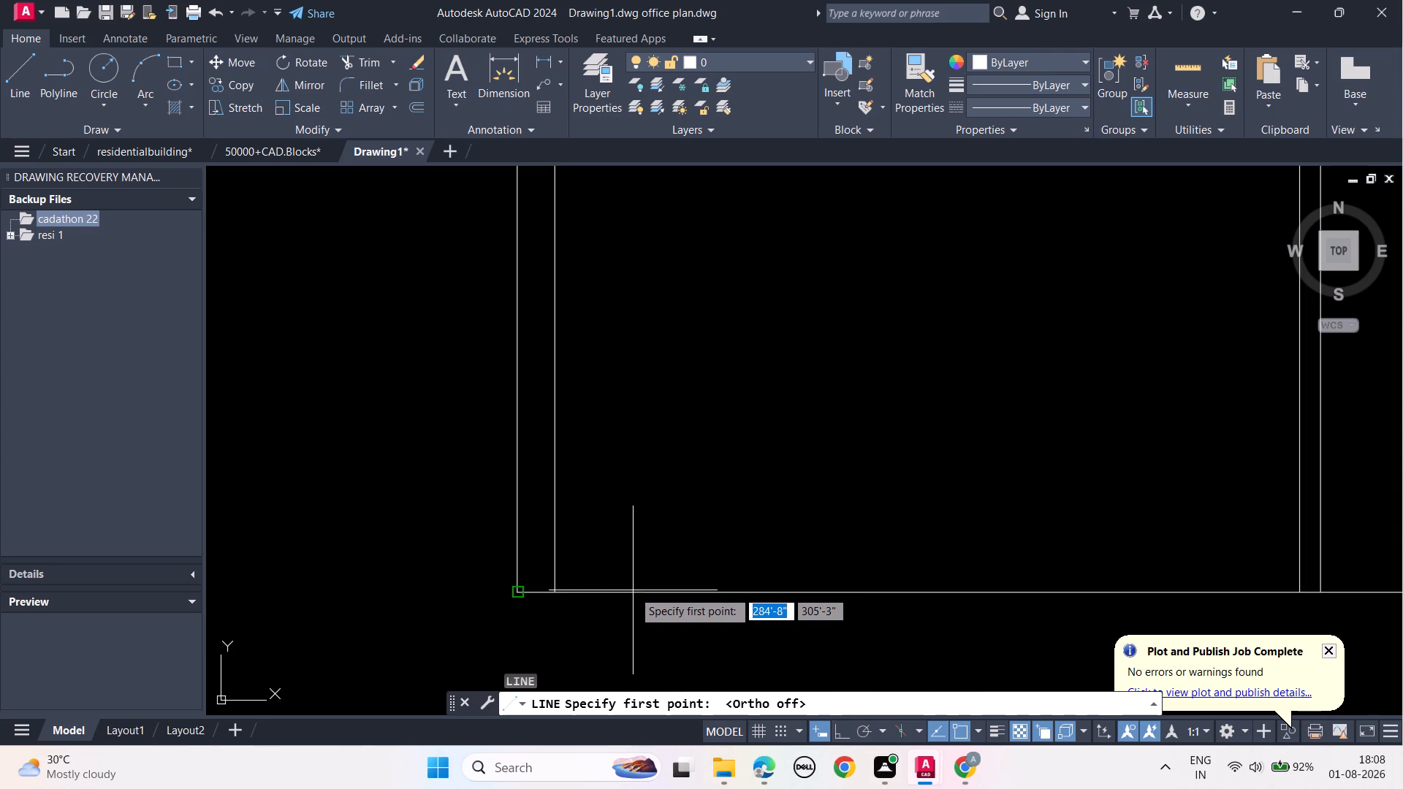
{"action": "left_click", "coordinate": [519, 592]}
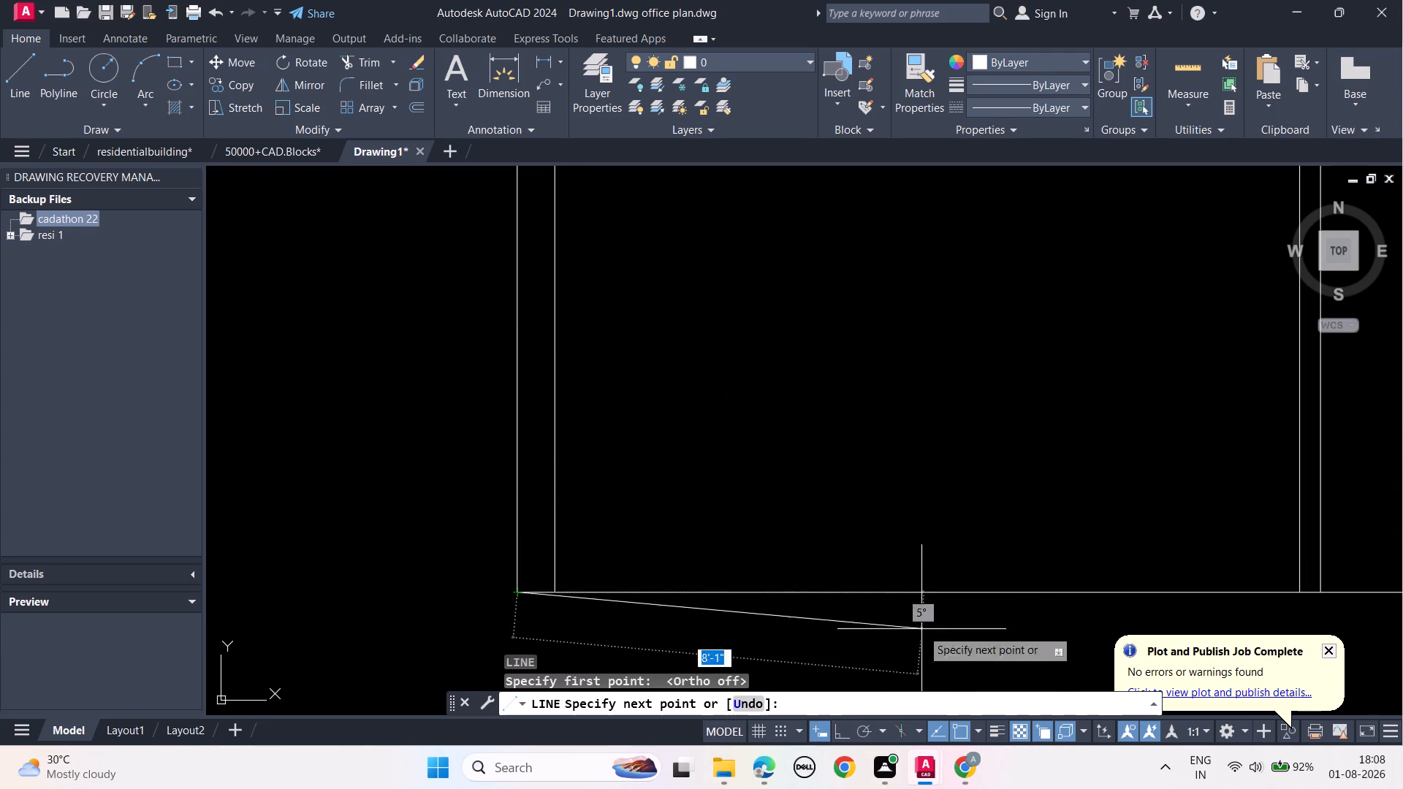
{"action": "left_click", "coordinate": [851, 733]}
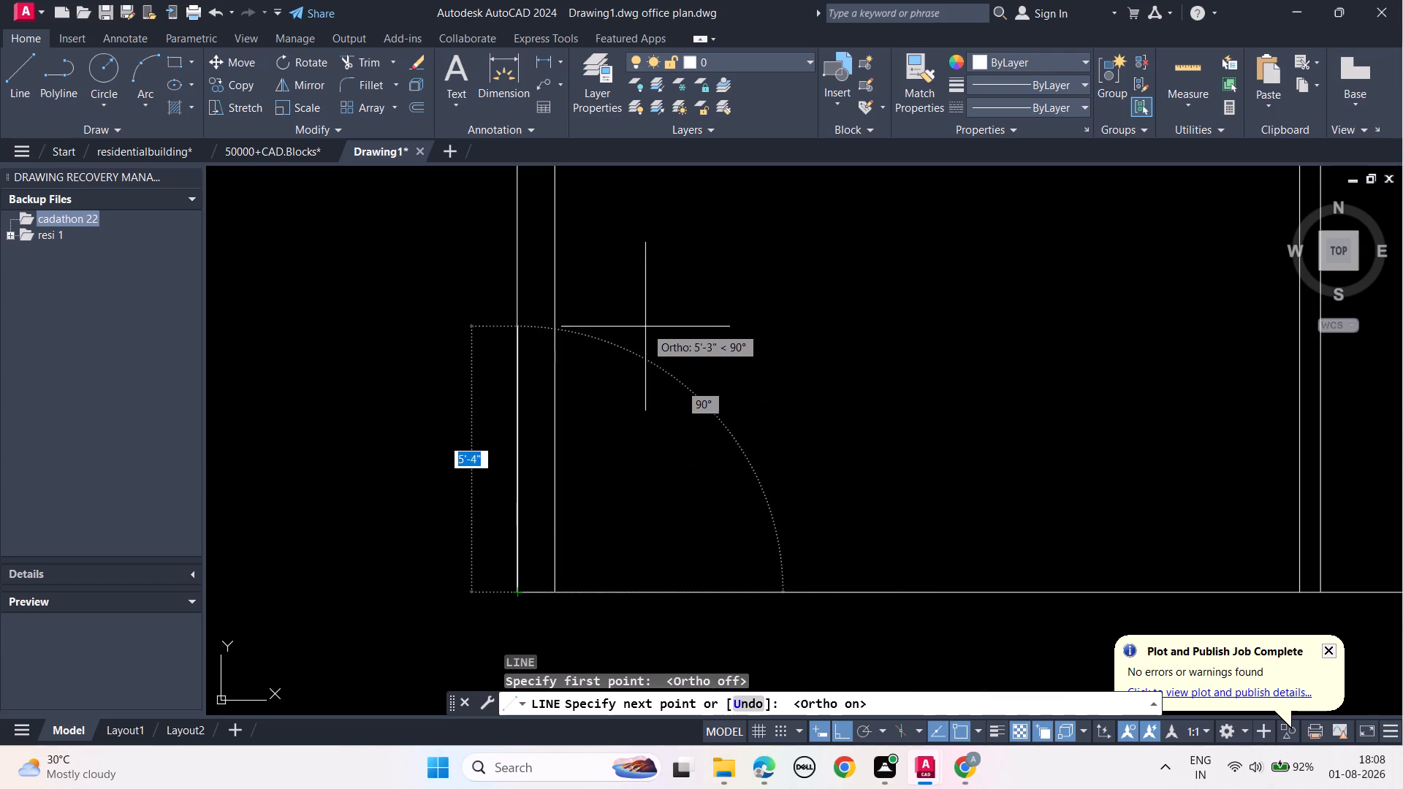
{"action": "type", "text": "7'"}
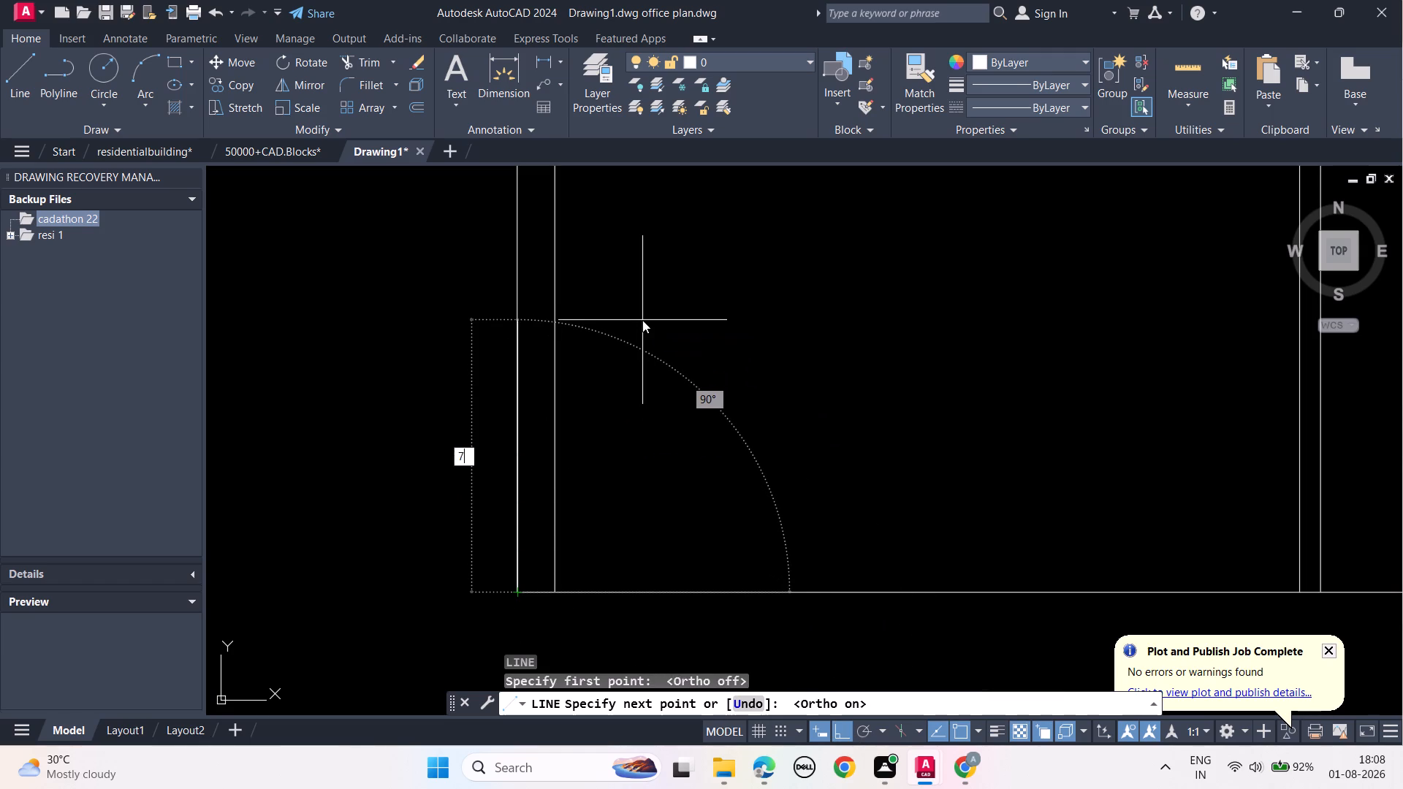
{"action": "key", "text": "Return"}
{"action": "key", "text": "Escape"}
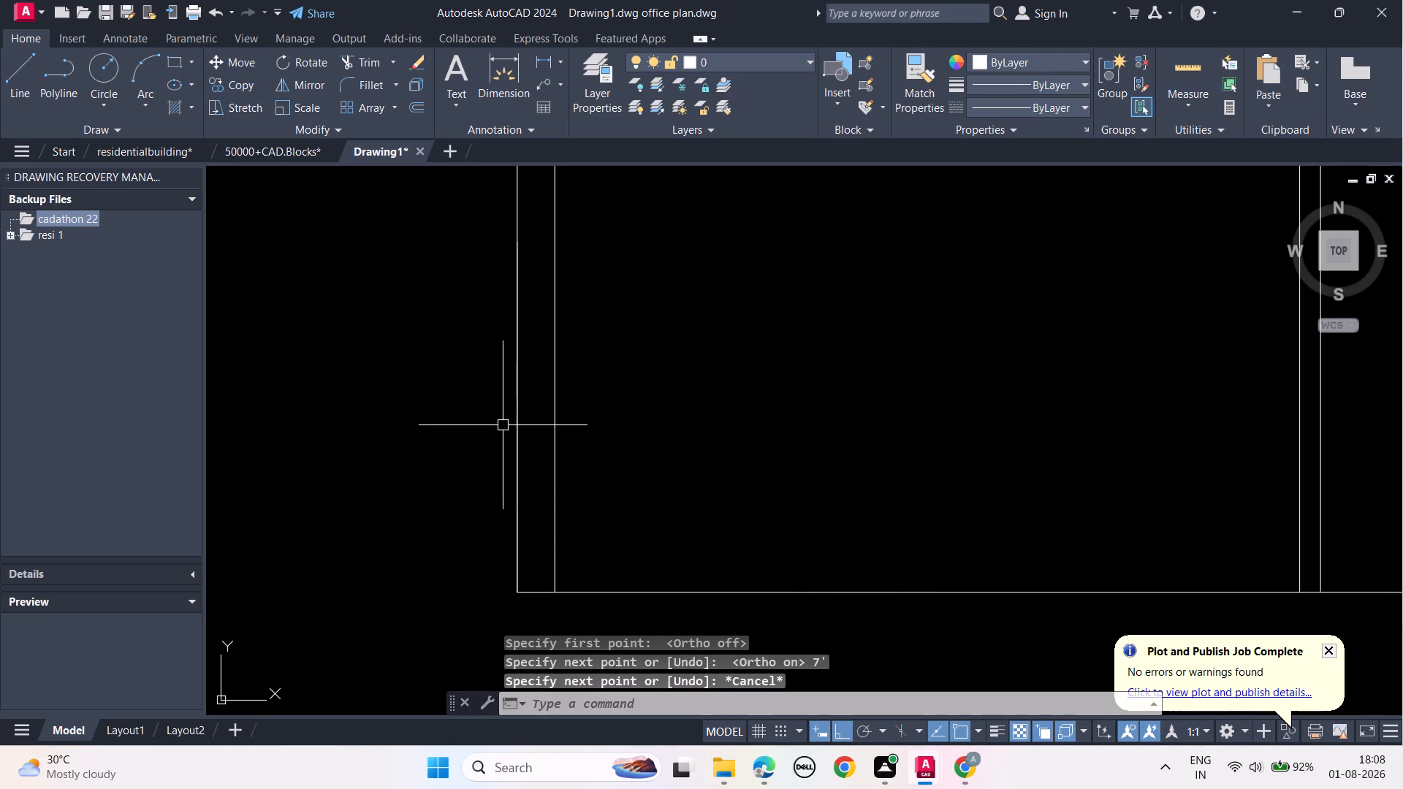
Draw a horizontal head line from the 7' reference line's top across the left end wall and trim it at the wall's inner face.
{"action": "left_click", "coordinate": [514, 416]}
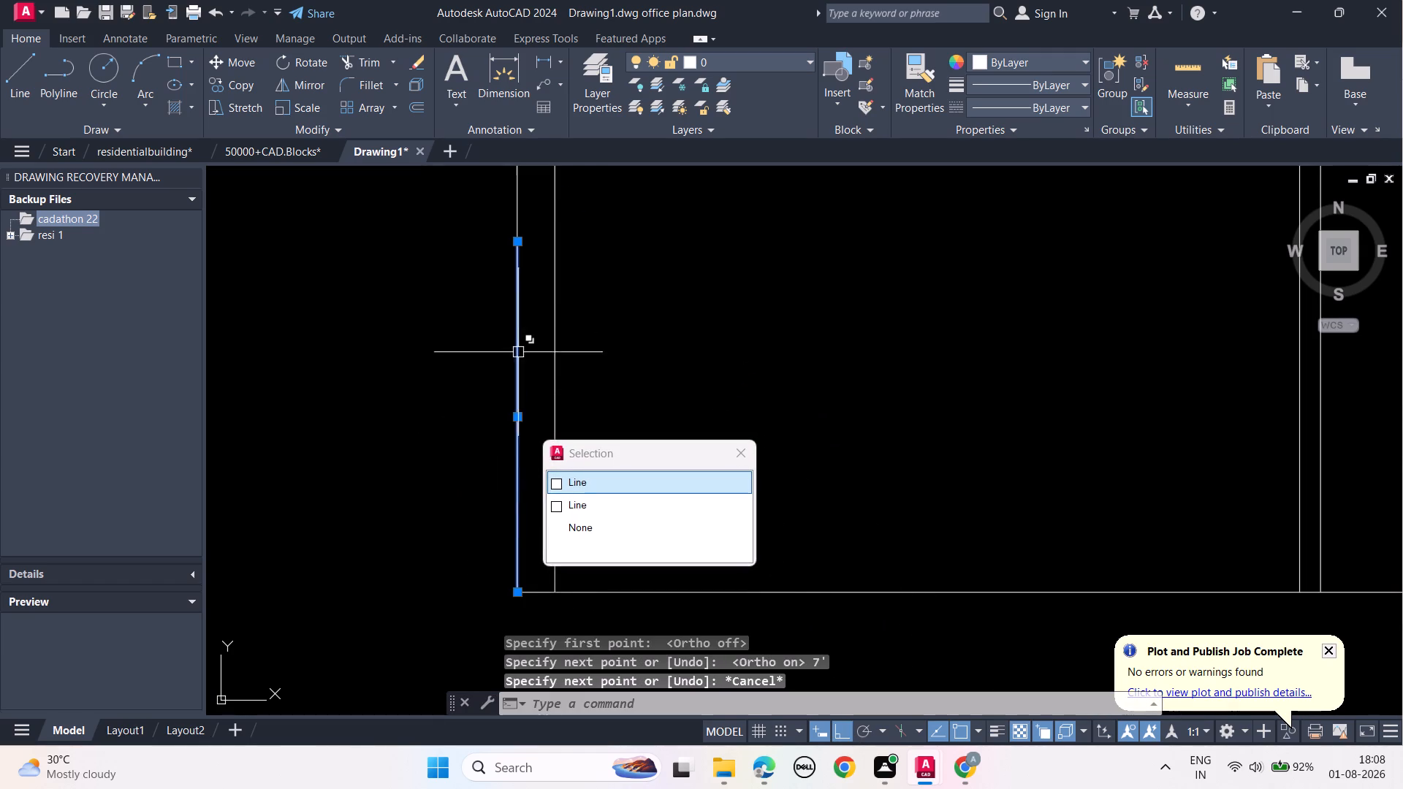
{"action": "type", "text": "L"}
{"action": "key", "text": "space"}
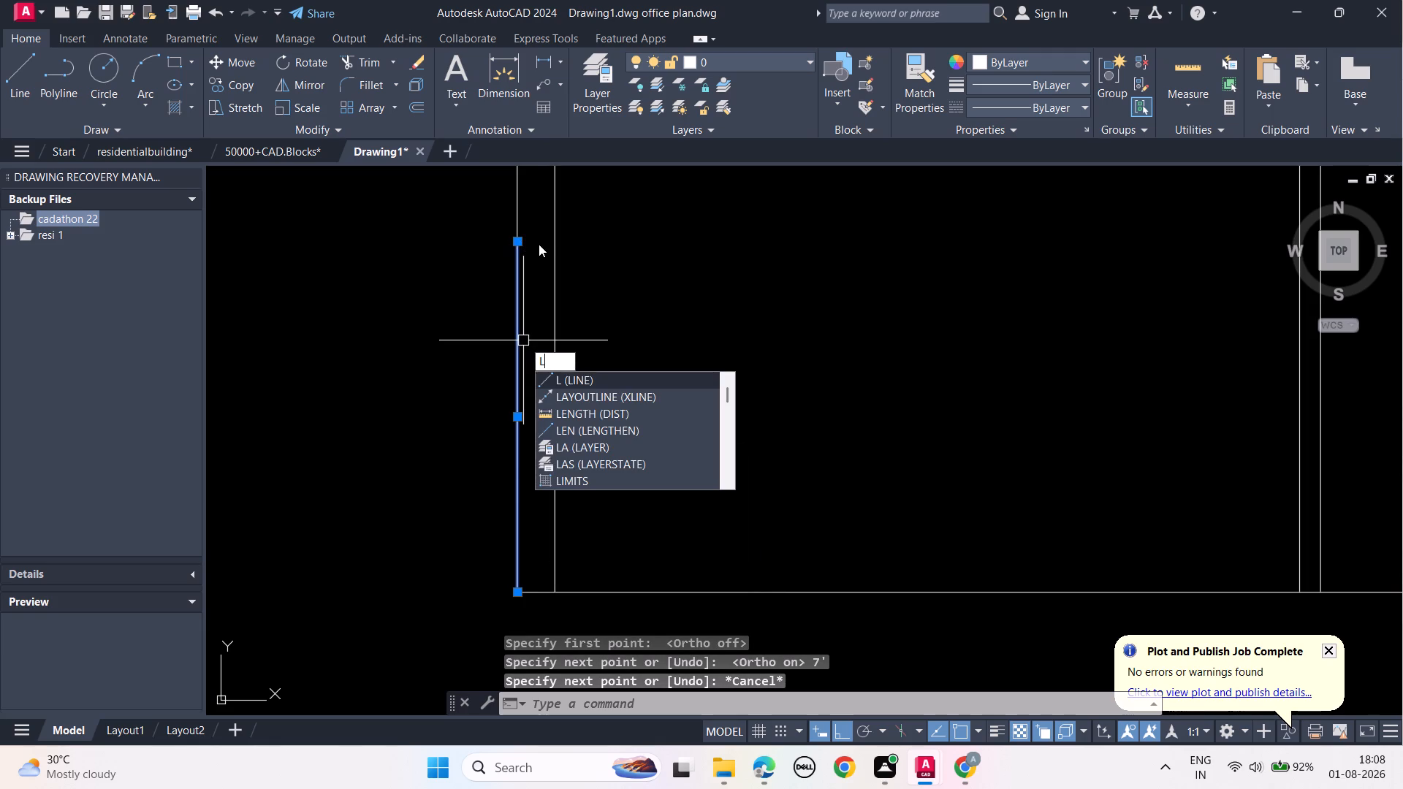
{"action": "key", "text": "Escape"}
{"action": "type", "text": "L"}
{"action": "key", "text": "space"}
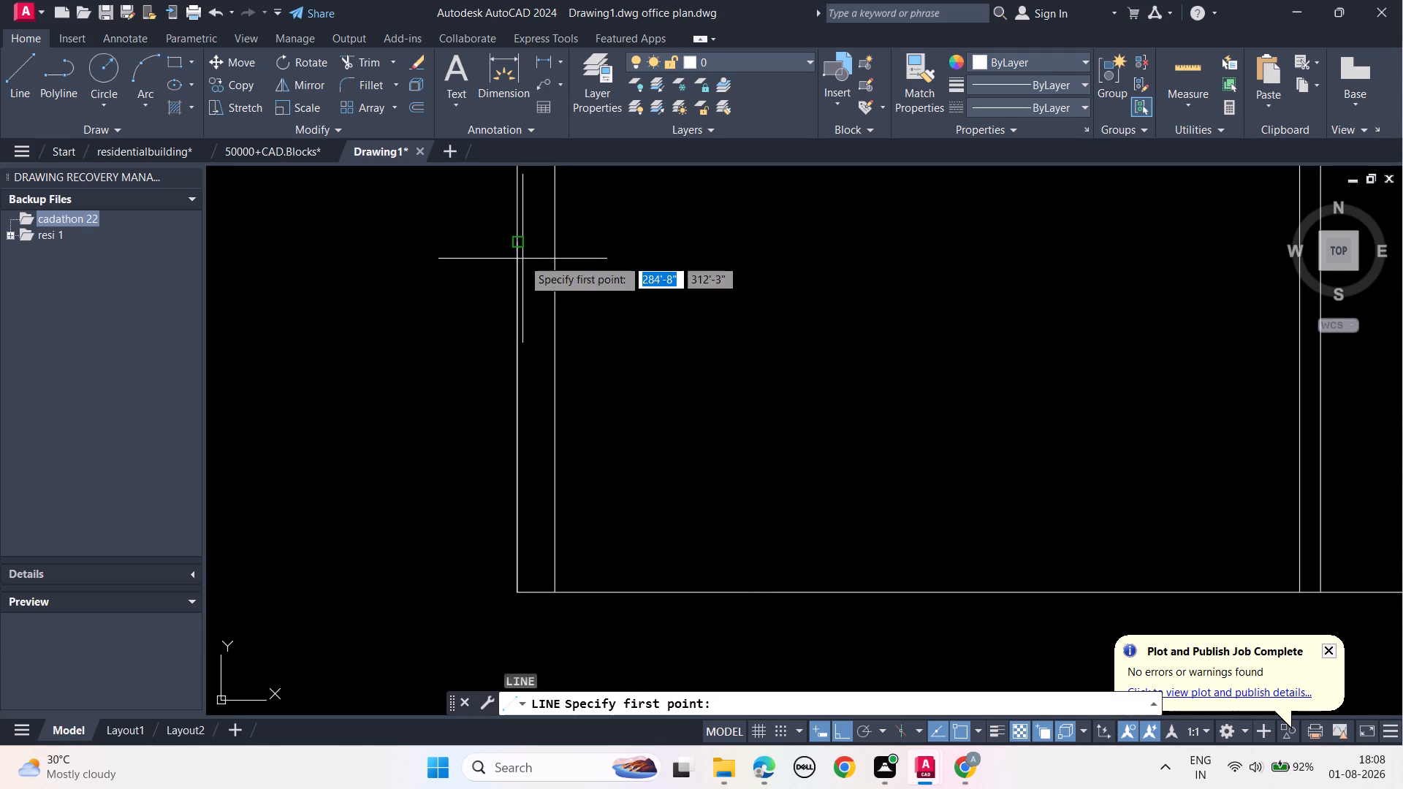
{"action": "left_click_drag", "start_coordinate": [520, 243], "coordinate": [532, 243]}
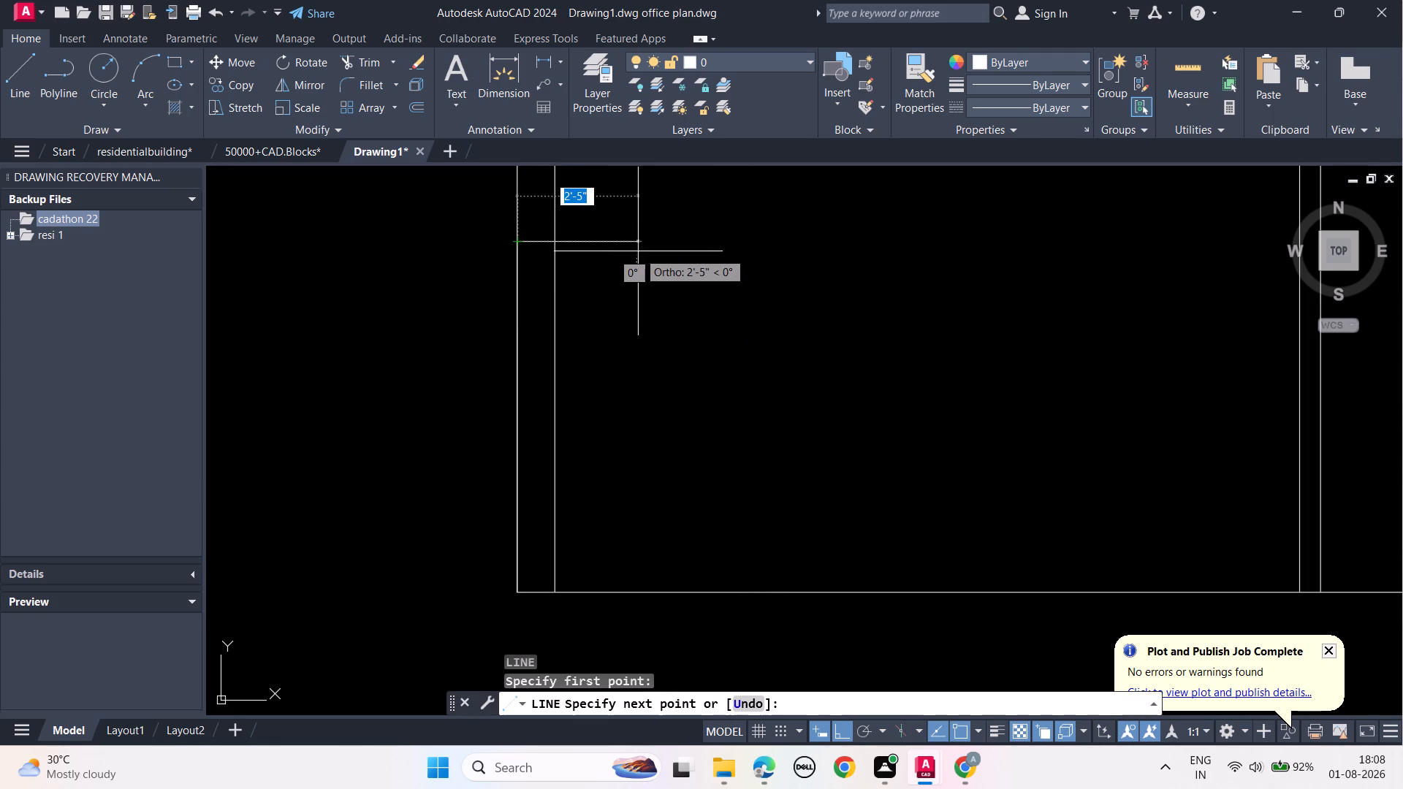
{"action": "left_click", "coordinate": [638, 251]}
{"action": "key", "text": "Escape"}
{"action": "key", "text": "Escape"}
{"action": "key", "text": "Escape"}
{"action": "key", "text": "Escape"}
{"action": "type", "text": "TR"}
{"action": "key", "text": "space"}
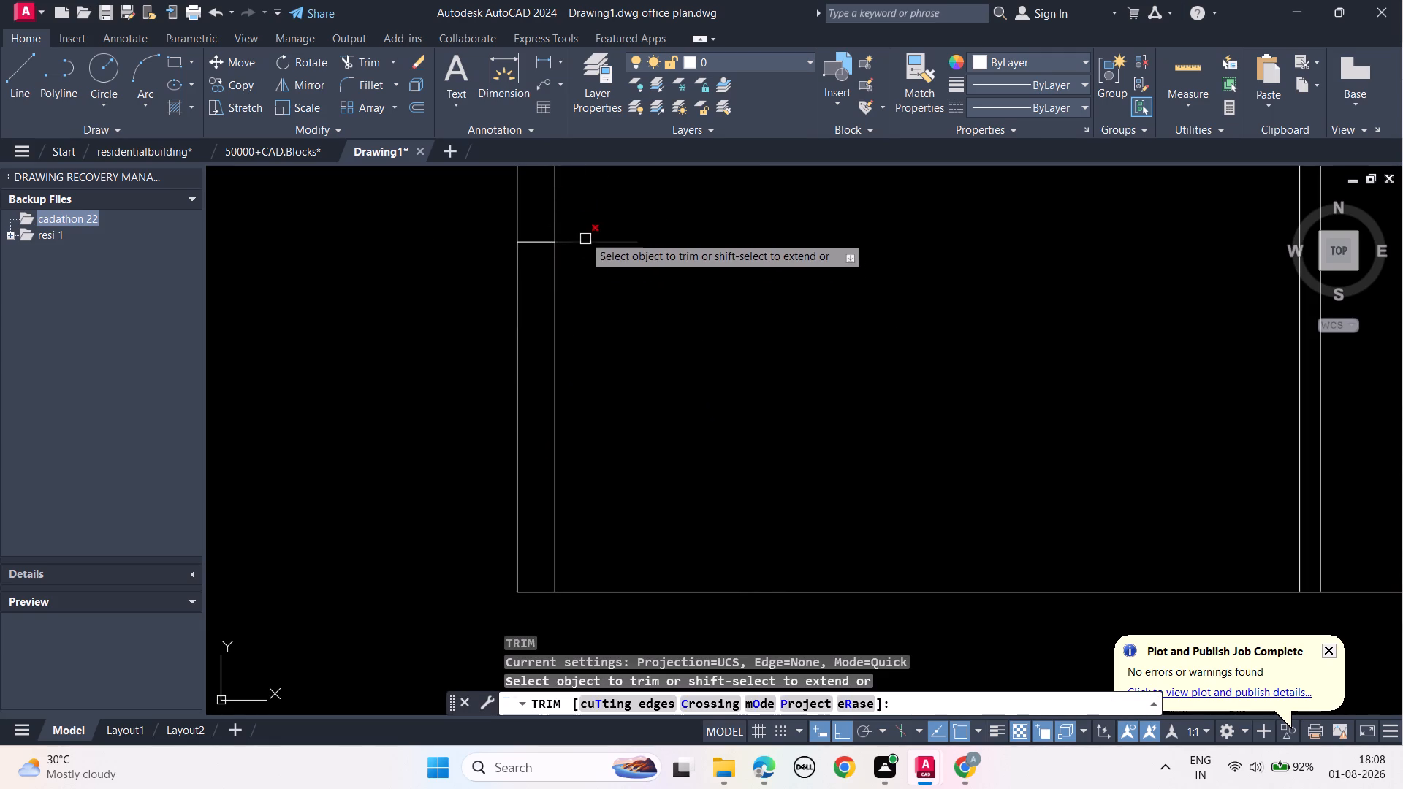
{"action": "left_click", "coordinate": [584, 242]}
{"action": "key", "text": "Escape"}
{"action": "key", "text": "Escape"}
{"action": "key", "text": "Escape"}
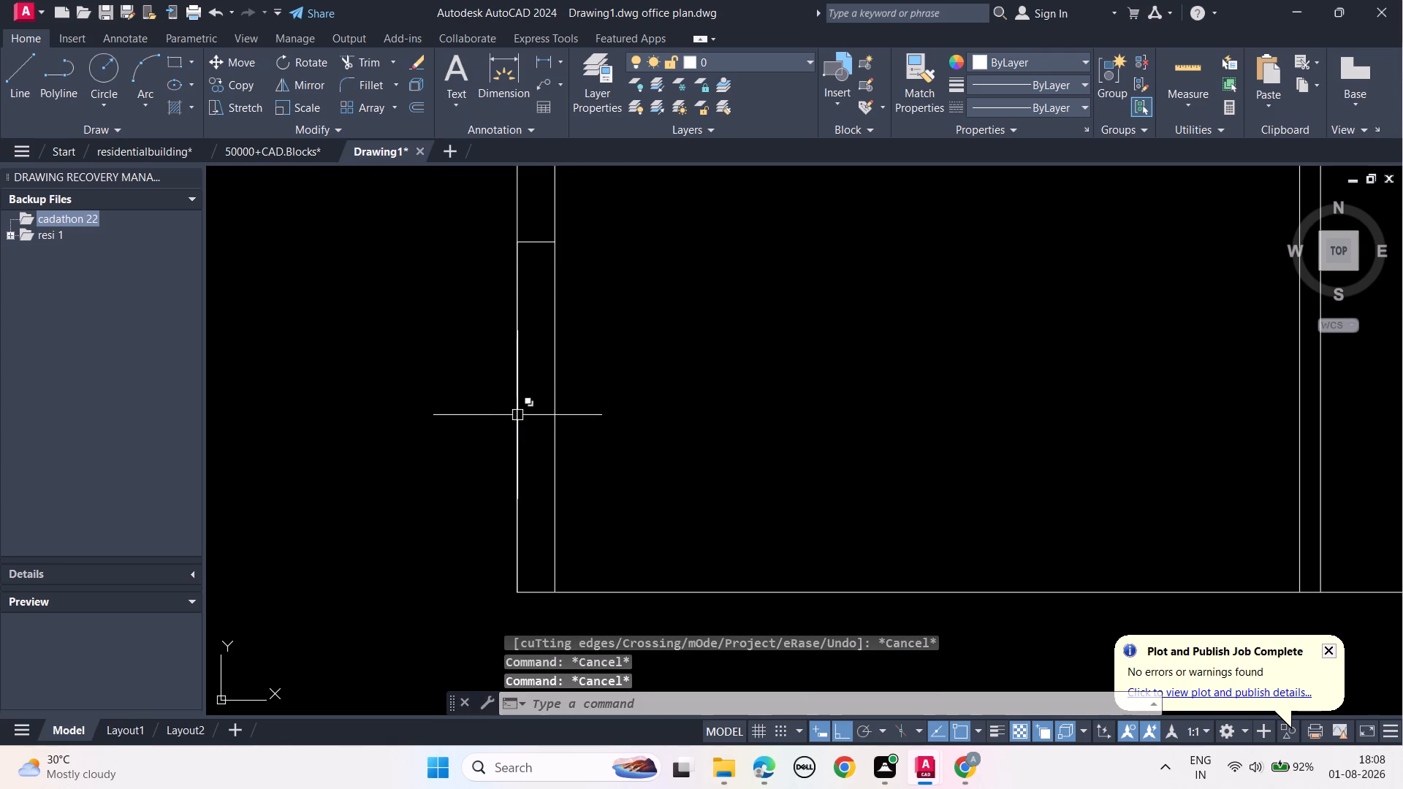
Erase the 7' vertical reference line on the wall's outer face.
{"action": "left_click", "coordinate": [516, 416]}
{"action": "key", "text": "Delete"}
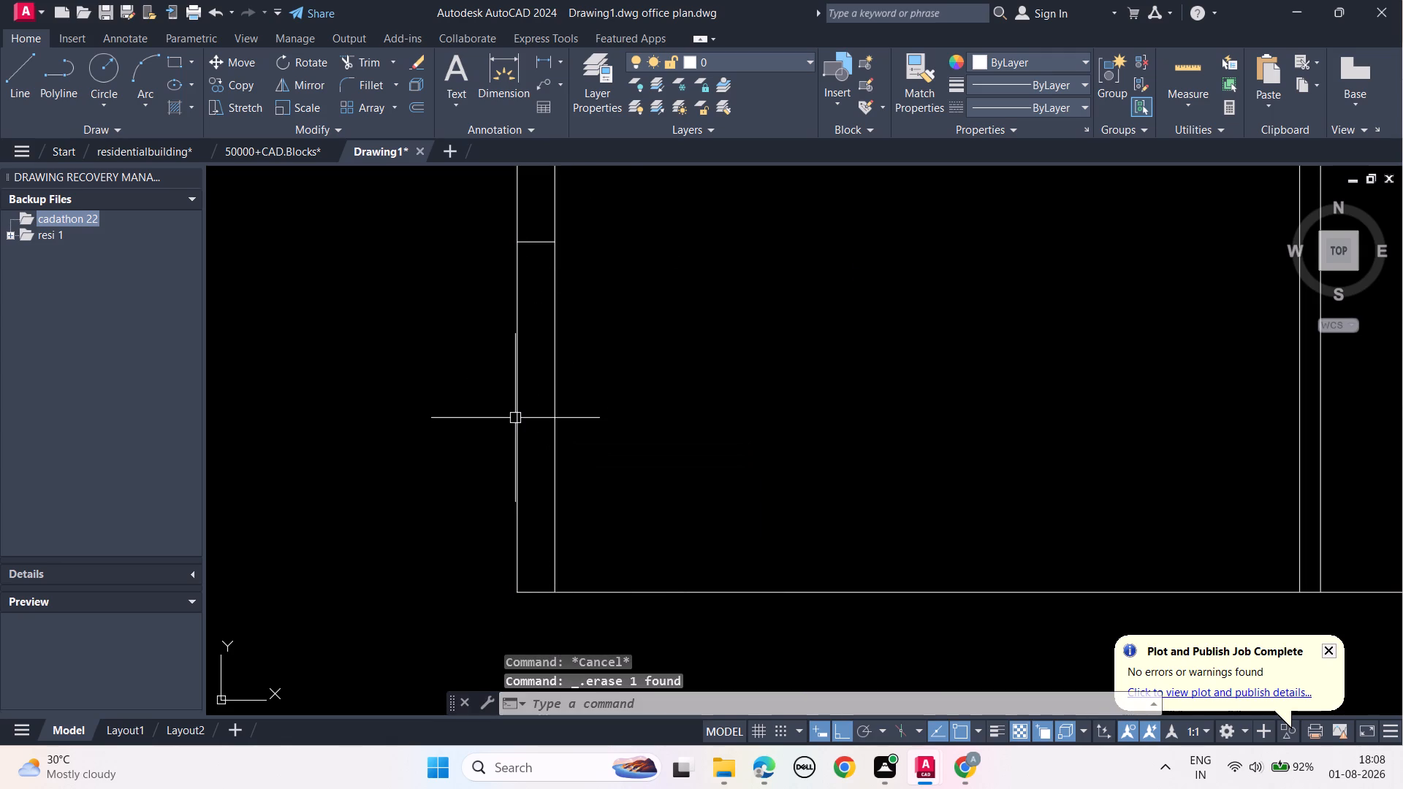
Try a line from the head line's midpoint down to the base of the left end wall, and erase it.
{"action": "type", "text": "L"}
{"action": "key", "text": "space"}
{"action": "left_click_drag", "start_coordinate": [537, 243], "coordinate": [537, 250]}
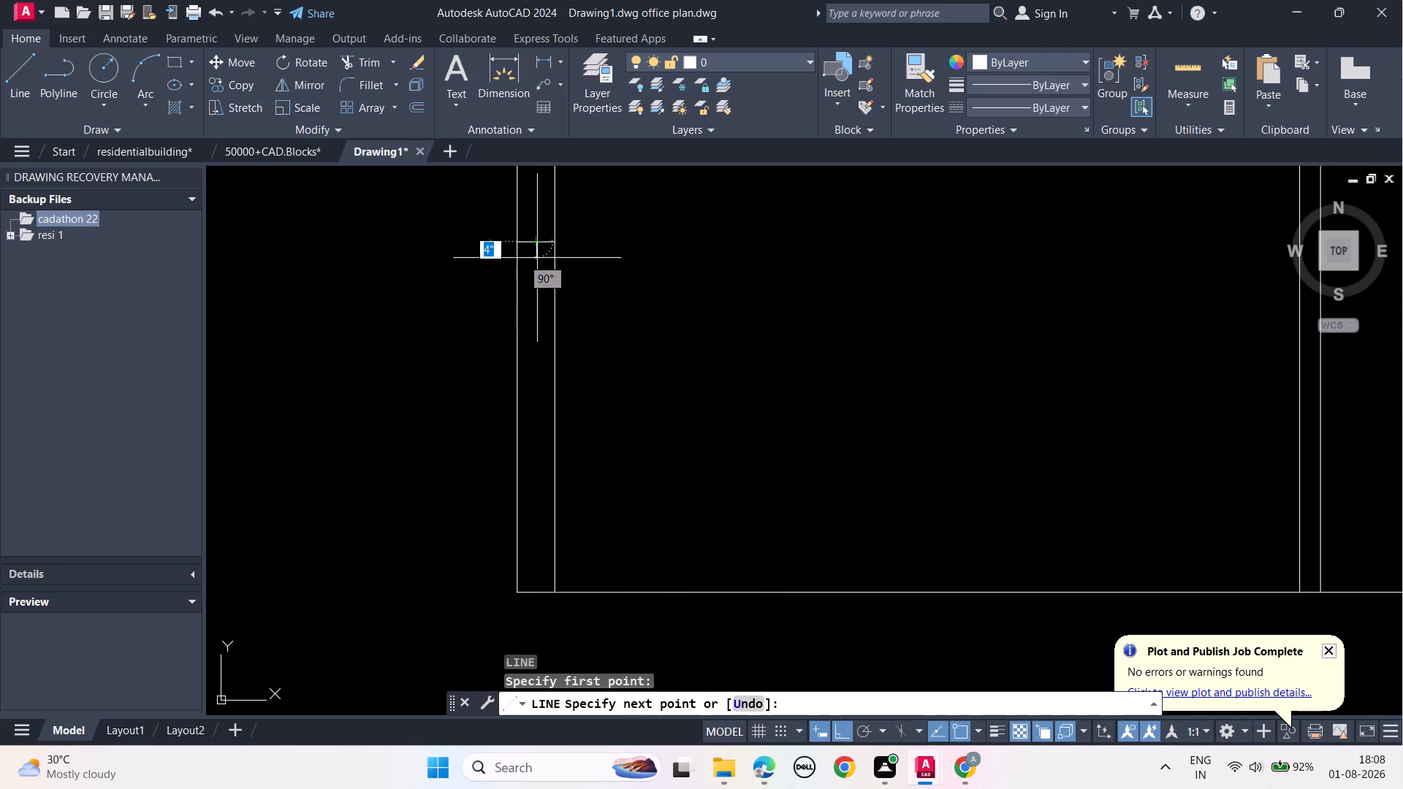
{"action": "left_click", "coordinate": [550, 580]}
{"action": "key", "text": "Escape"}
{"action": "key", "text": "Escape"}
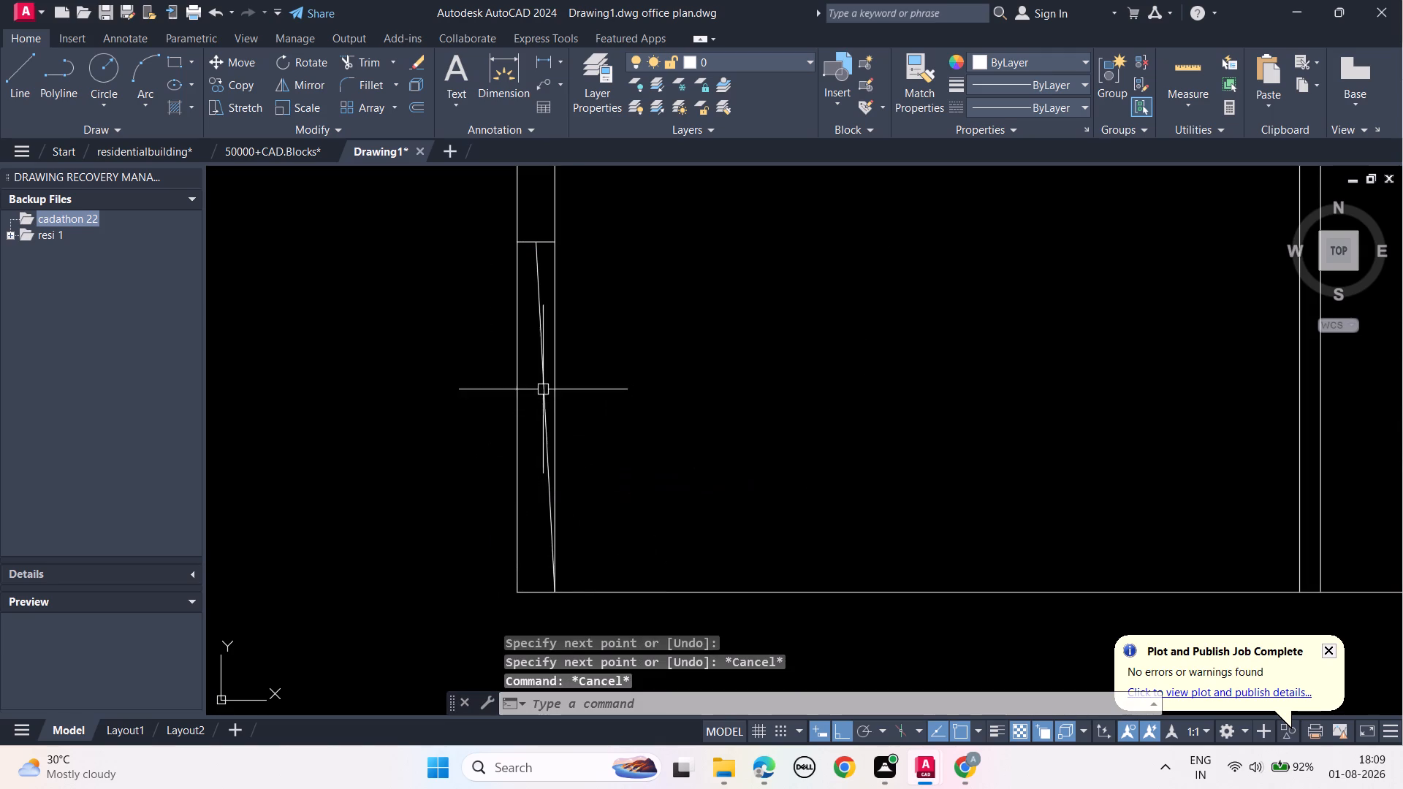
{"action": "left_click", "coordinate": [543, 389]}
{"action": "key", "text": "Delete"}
Draw a vertical line from the midpoint of the left end wall's head line down past the section's base line.
{"action": "type", "text": "L"}
{"action": "key", "text": "space"}
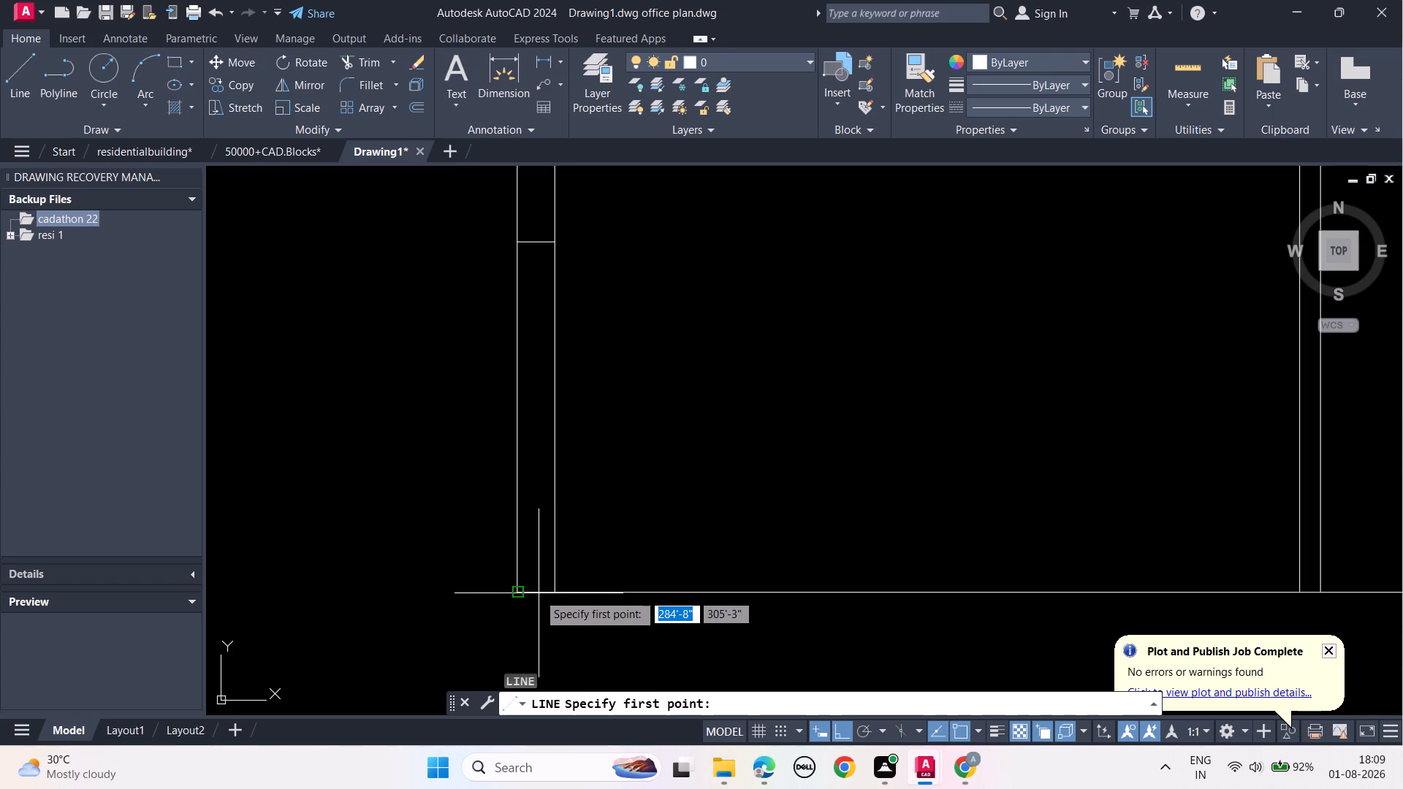
{"action": "scroll", "coordinate": [538, 593], "scroll_direction": "down", "scroll_amount": 3}
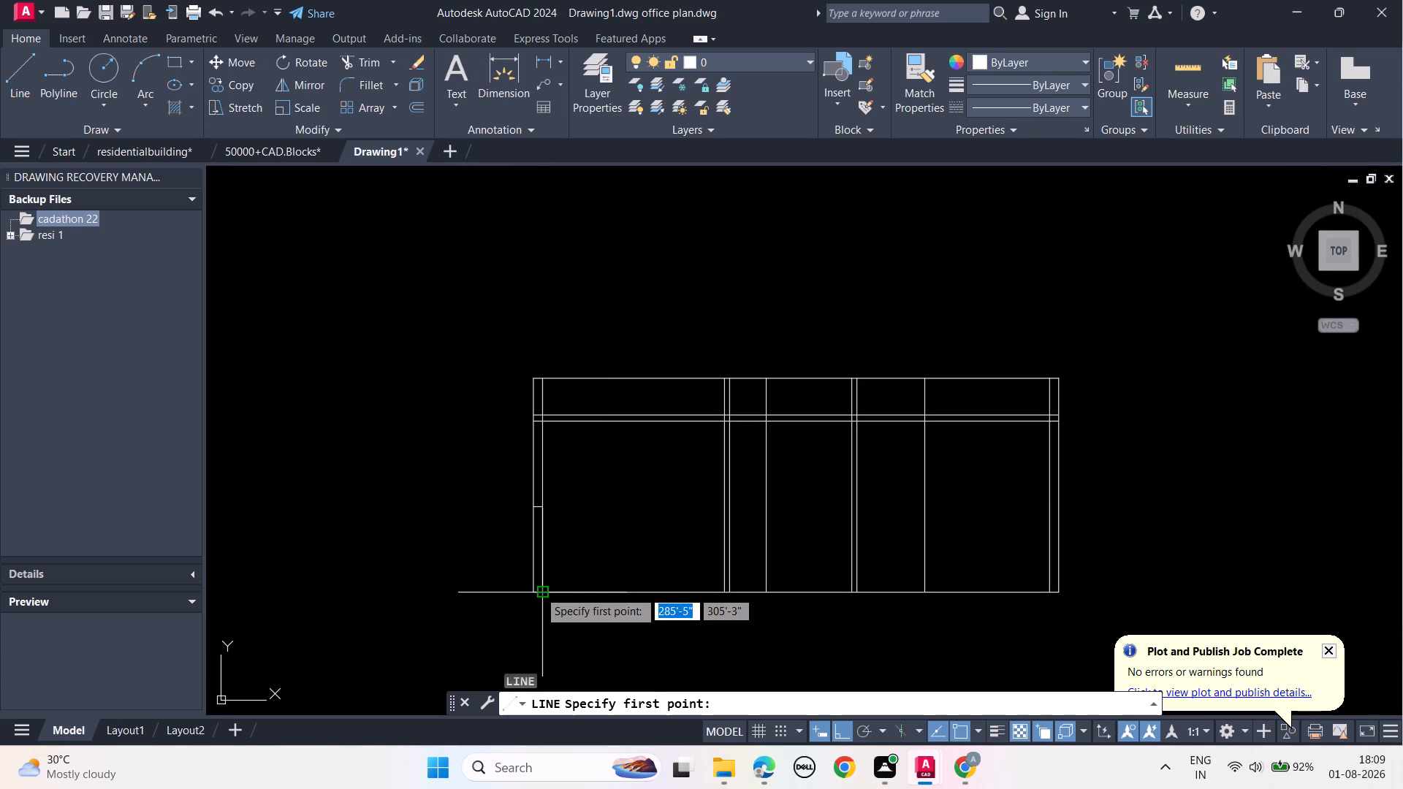
{"action": "scroll", "coordinate": [538, 589], "scroll_direction": "up", "scroll_amount": 3}
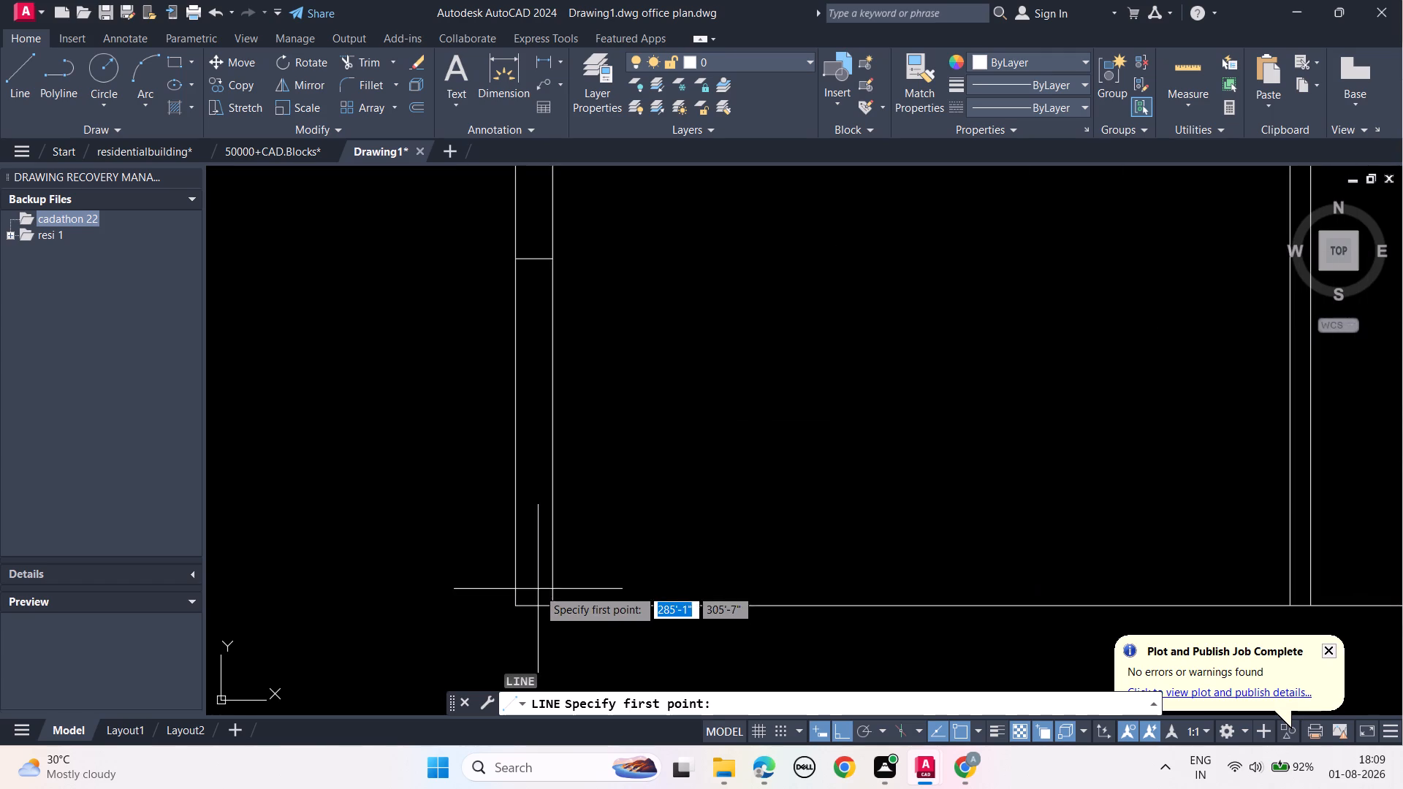
{"action": "left_click", "coordinate": [529, 262]}
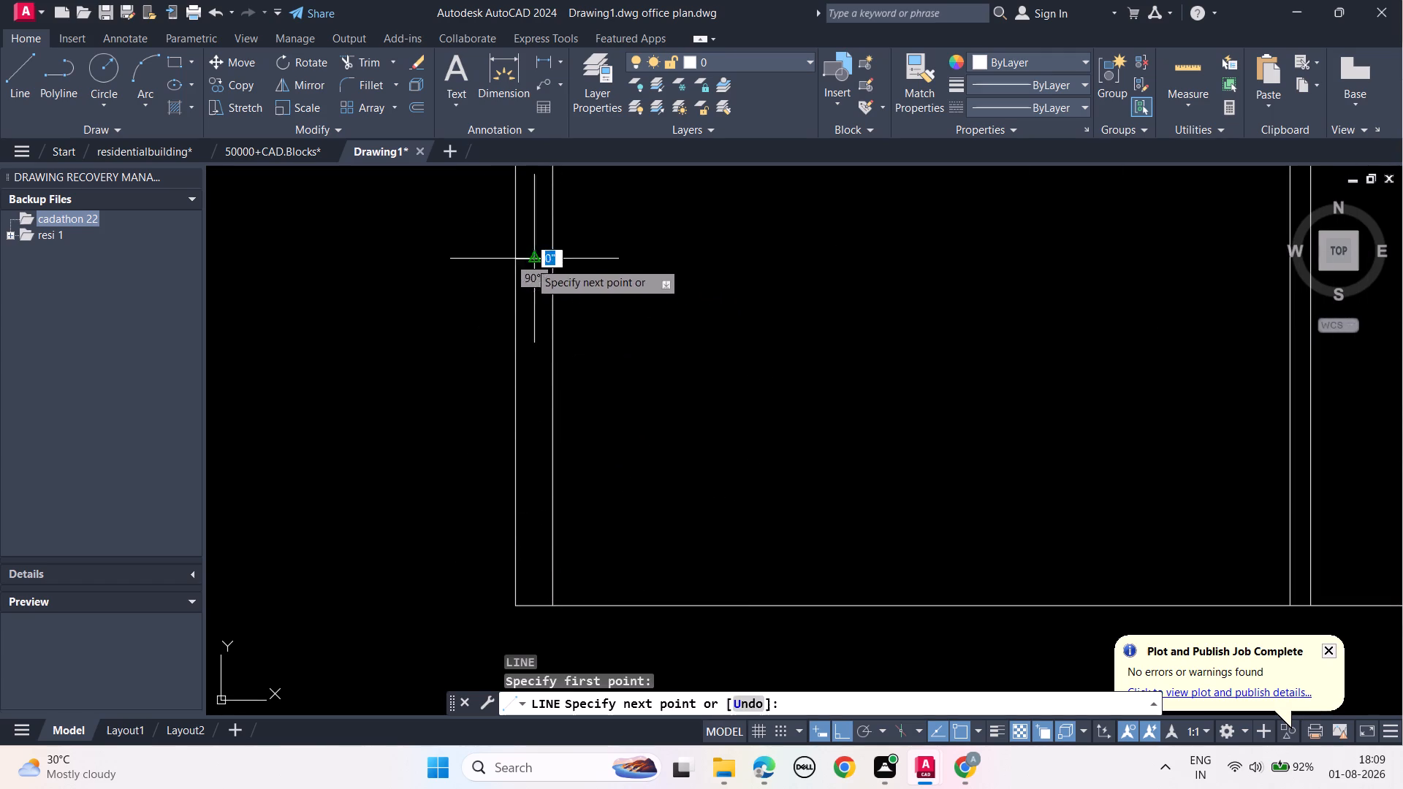
{"action": "left_click", "coordinate": [539, 645]}
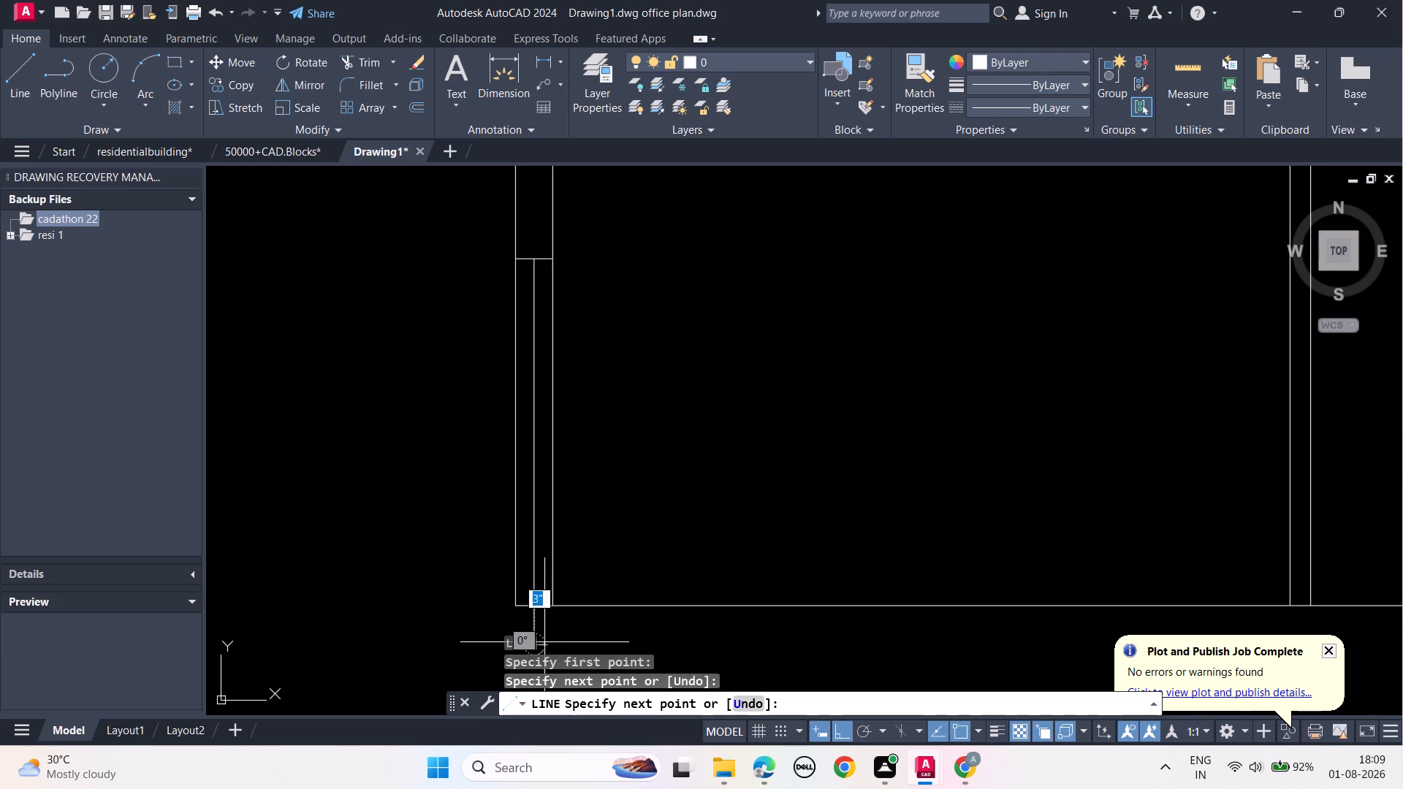
{"action": "key", "text": "Escape"}
{"action": "key", "text": "Escape"}
{"action": "key", "text": "Escape"}
{"action": "key", "text": "Escape"}
Trim the part of the vertical centre line that extends below the section's base line.
{"action": "middle_click_drag", "start_coordinate": [552, 636], "coordinate": [559, 514]}
{"action": "middle_click_drag", "start_coordinate": [619, 476], "coordinate": [628, 402]}
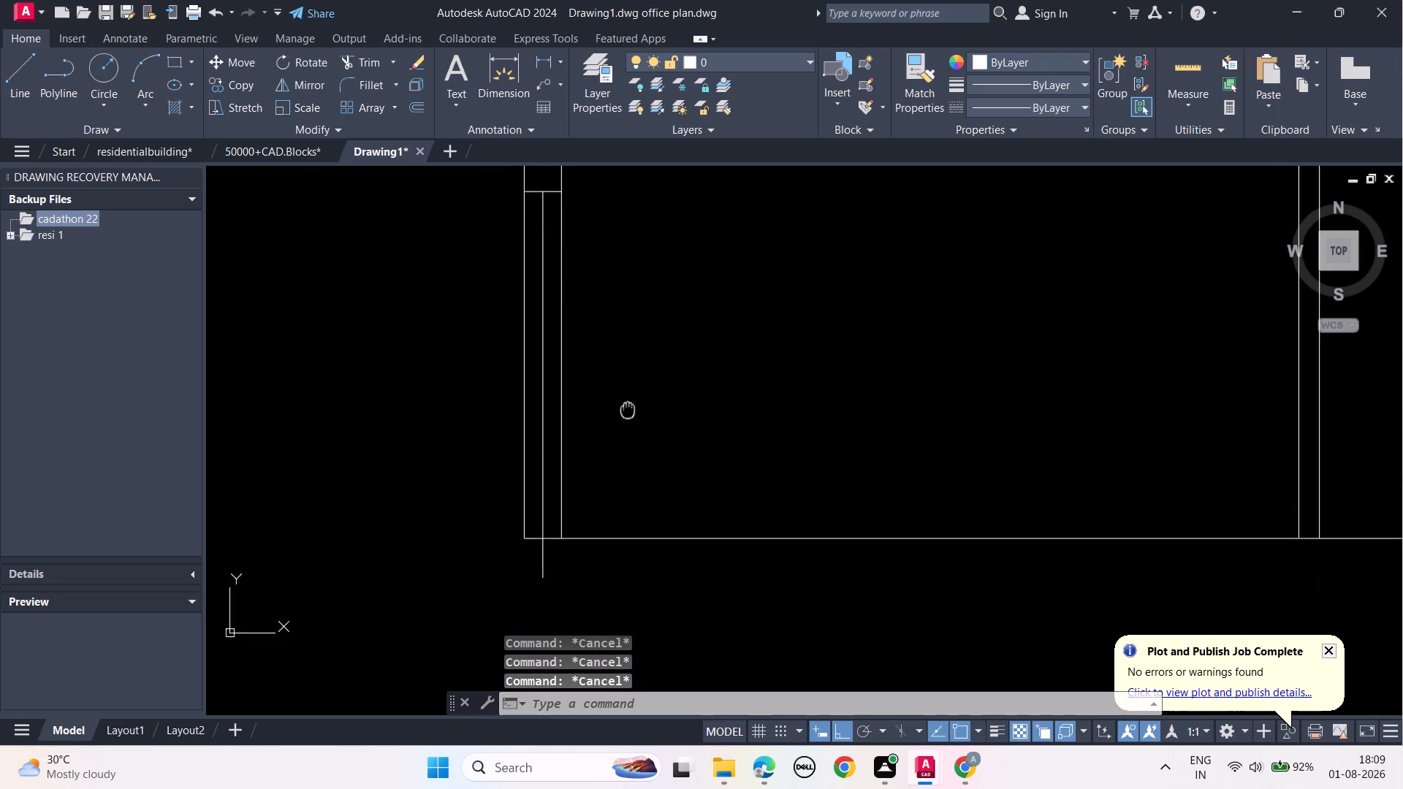
{"action": "middle_click_drag", "start_coordinate": [628, 402], "coordinate": [619, 343]}
{"action": "type", "text": "TR"}
{"action": "key", "text": "space"}
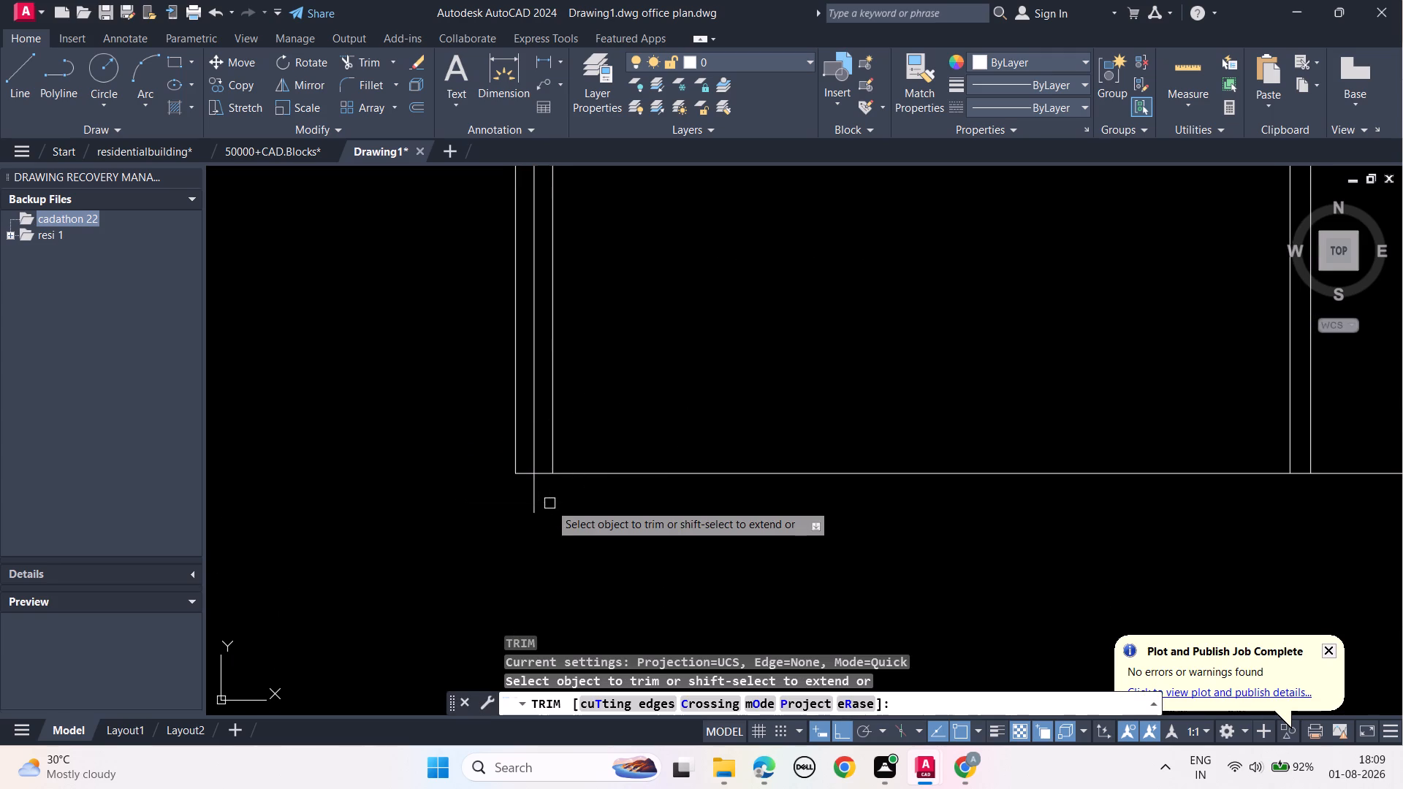
{"action": "left_click", "coordinate": [531, 495]}
{"action": "key", "text": "Escape"}
{"action": "key", "text": "Escape"}
{"action": "key", "text": "Escape"}
{"action": "key", "text": "Escape"}
Offset the vertical centre line in the left end wall's opening by 2" to both sides.
{"action": "scroll", "coordinate": [552, 511], "scroll_direction": "down", "scroll_amount": 1}
{"action": "middle_click_drag", "start_coordinate": [603, 405], "coordinate": [605, 430]}
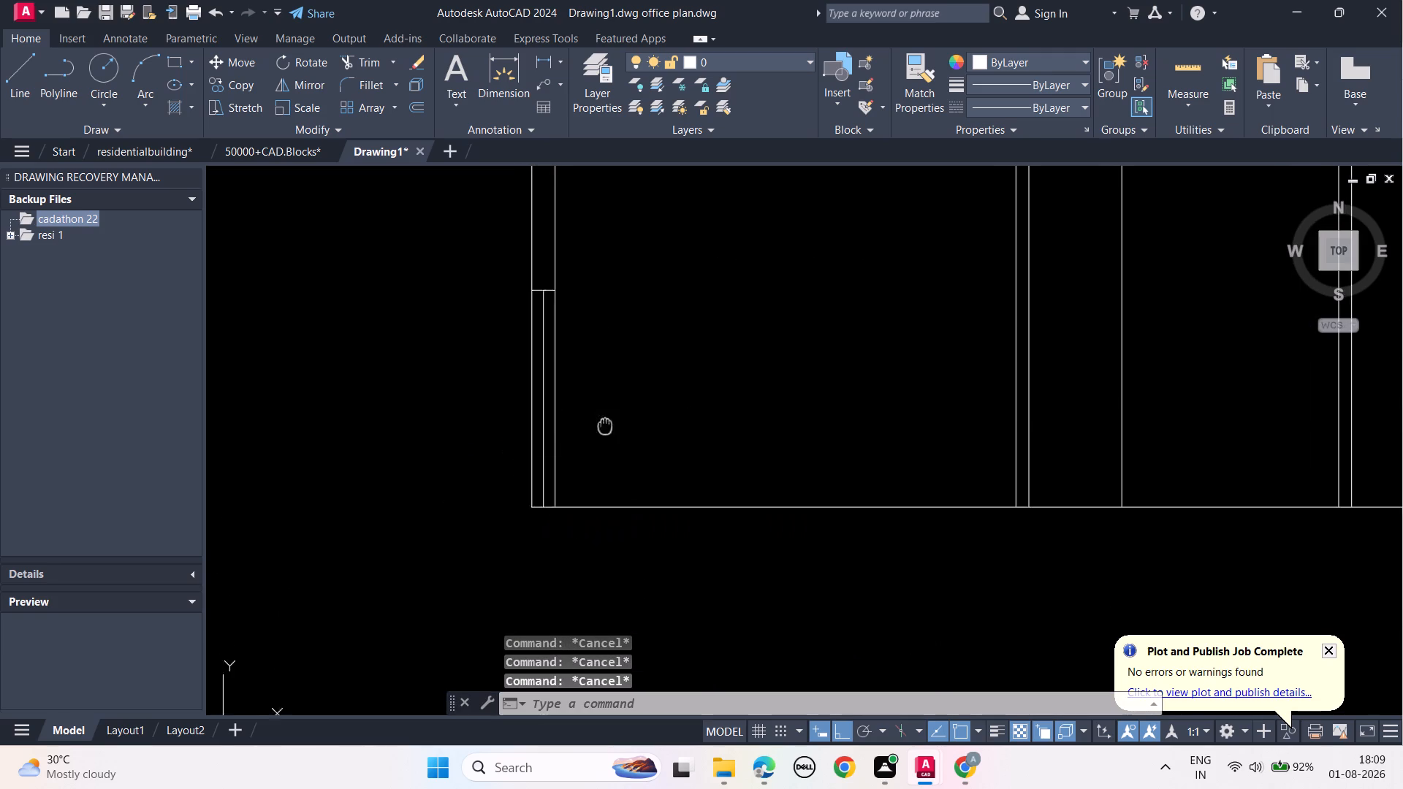
{"action": "middle_click_drag", "start_coordinate": [605, 430], "coordinate": [596, 470]}
{"action": "left_click", "coordinate": [533, 451]}
{"action": "type", "text": "OF"}
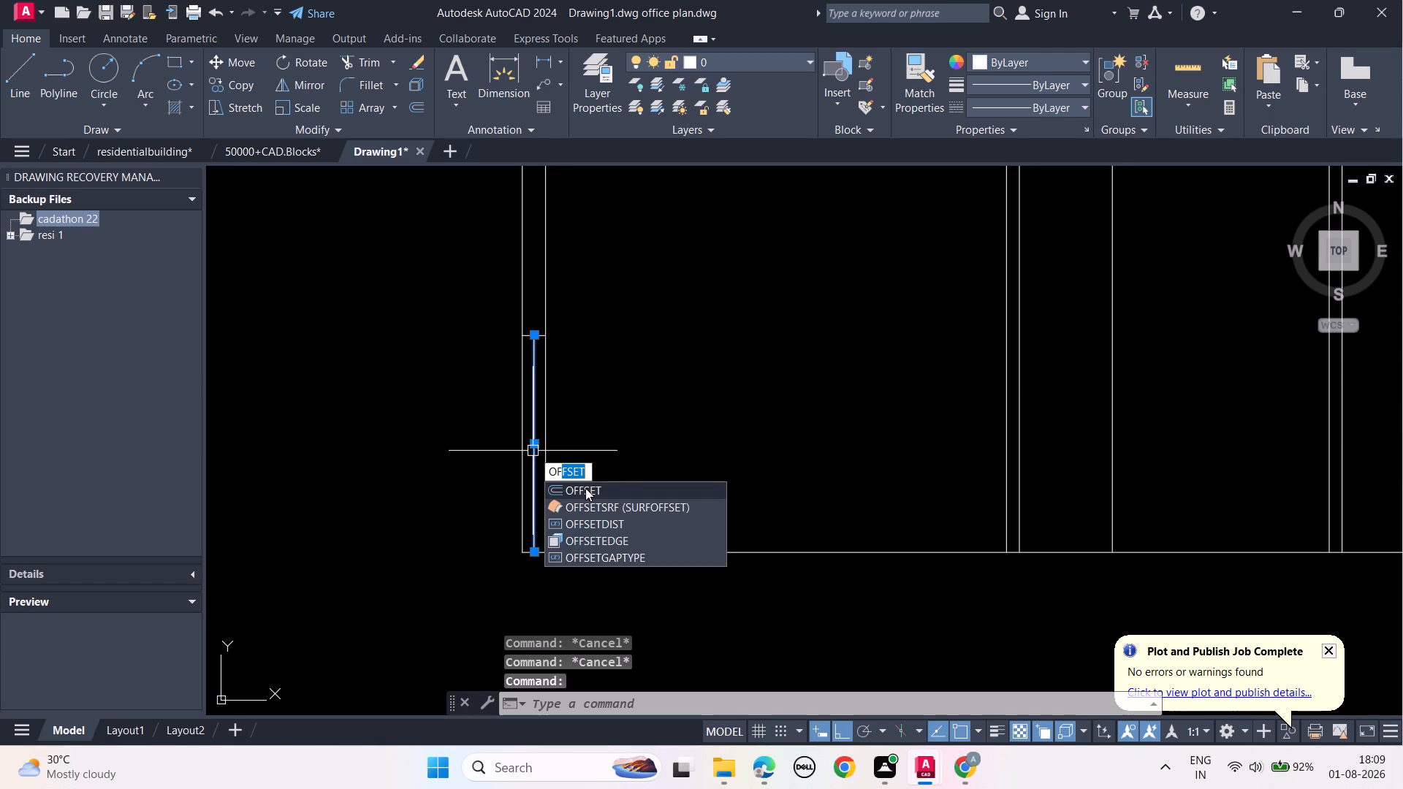
{"action": "left_click", "coordinate": [585, 488]}
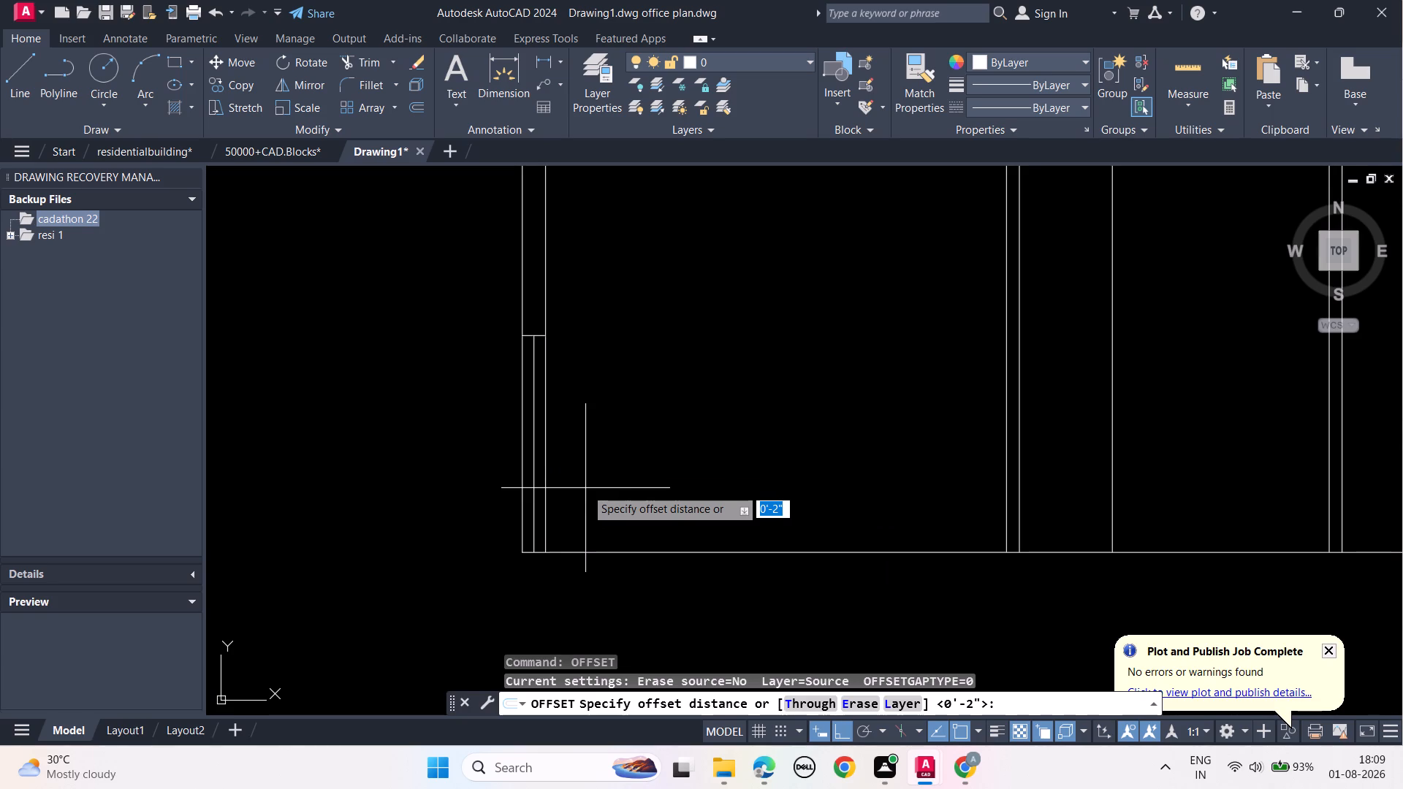
{"action": "type", "text": "2\""}
{"action": "key", "text": "Return"}
{"action": "scroll", "coordinate": [584, 481], "scroll_direction": "up", "scroll_amount": 2}
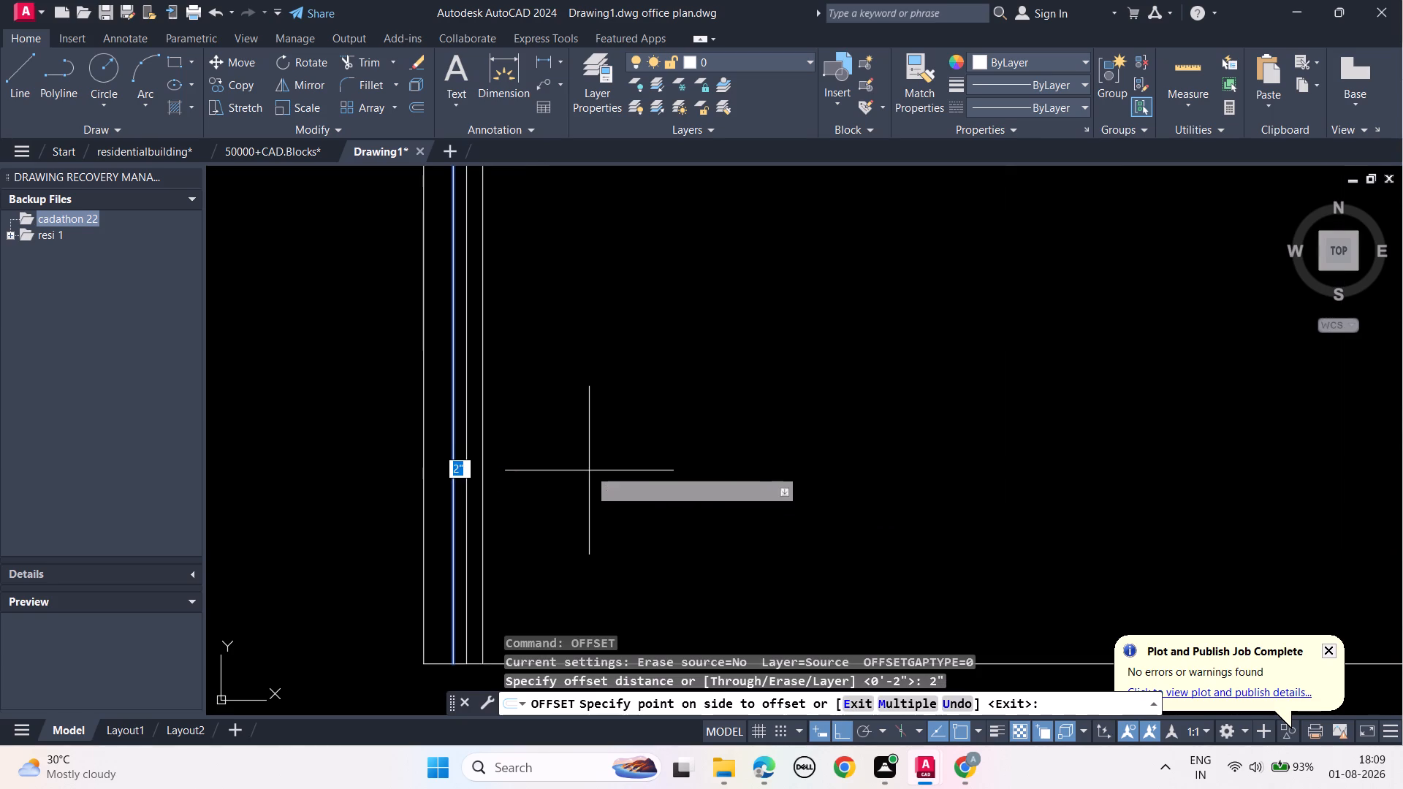
{"action": "left_click", "coordinate": [441, 471]}
{"action": "left_click", "coordinate": [454, 453]}
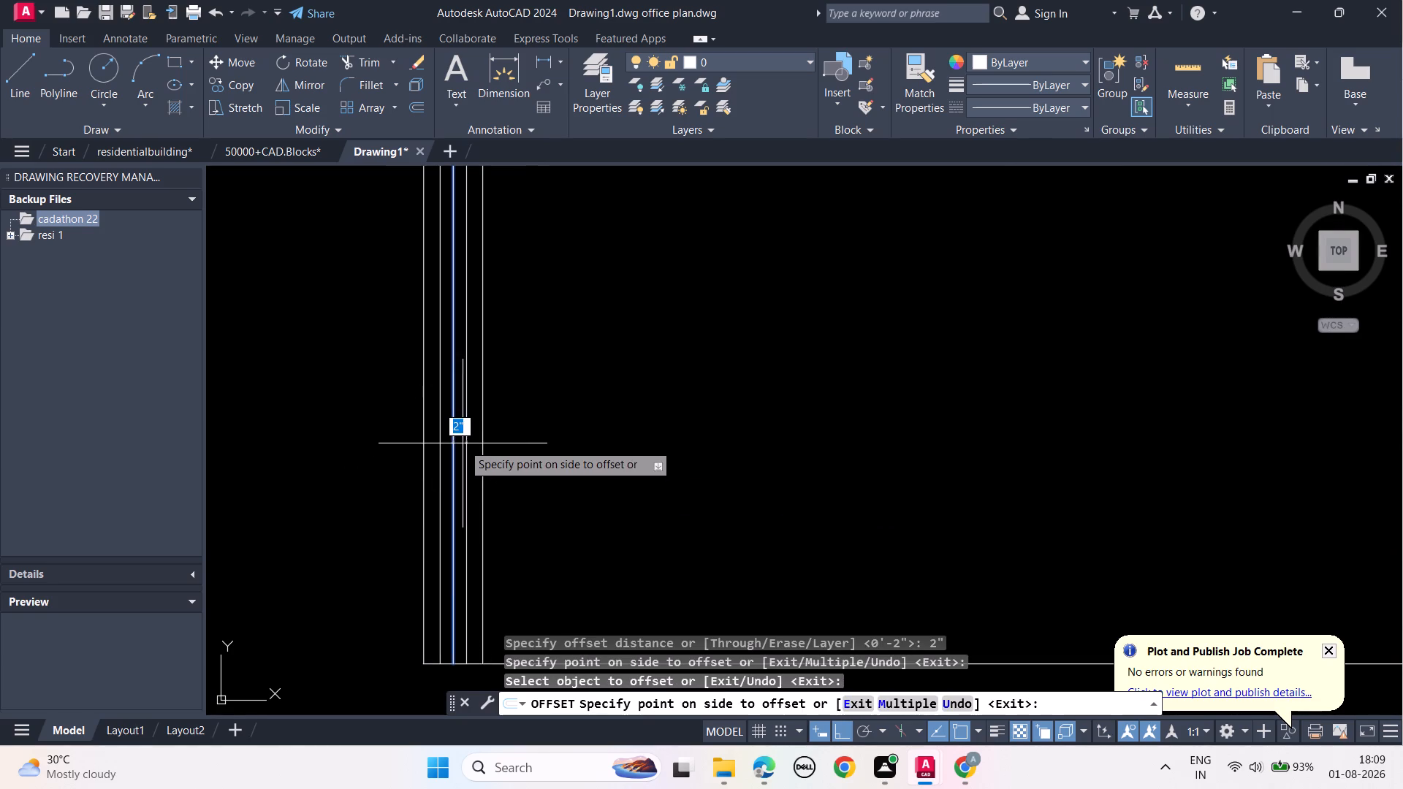
{"action": "left_click", "coordinate": [489, 432]}
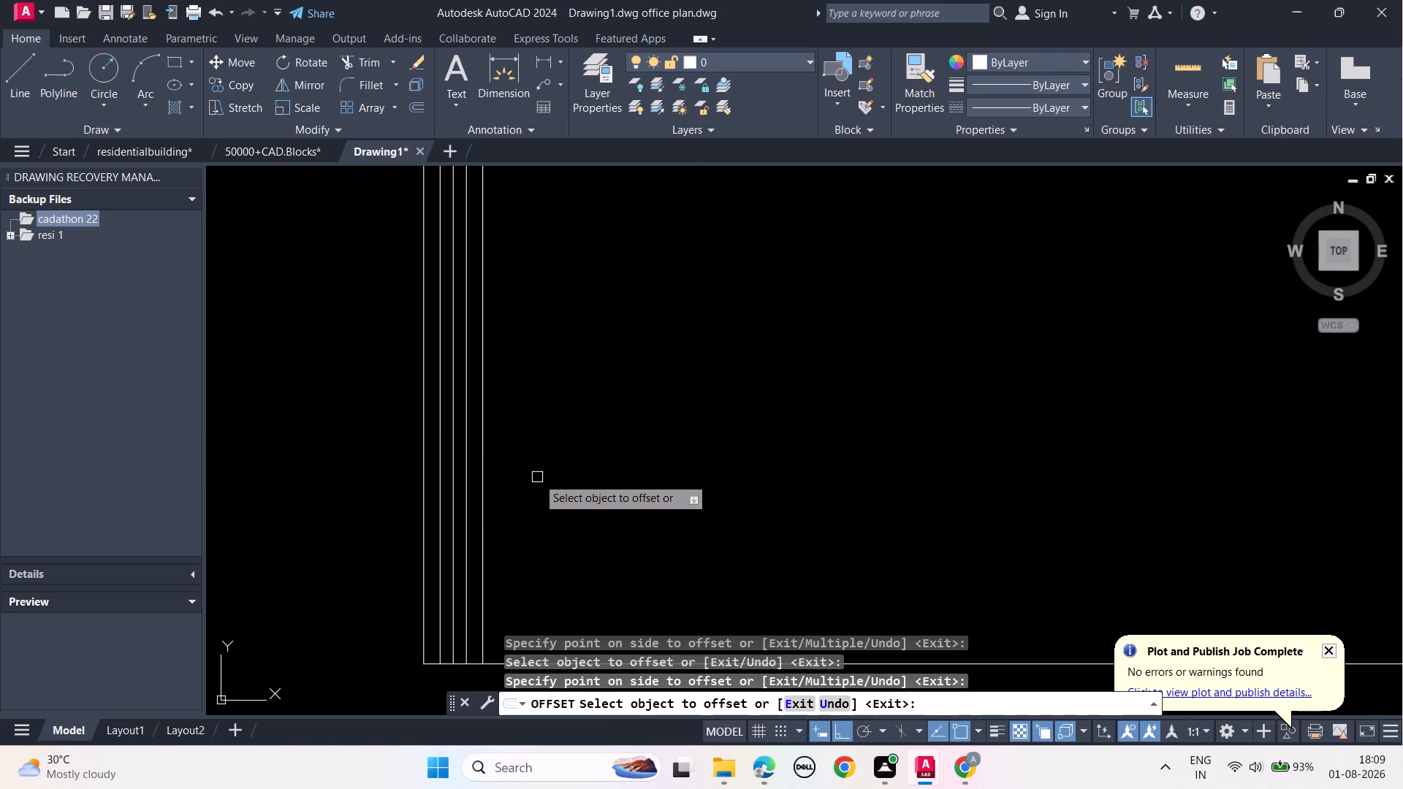
{"action": "scroll", "coordinate": [537, 477], "scroll_direction": "down", "scroll_amount": 2}
{"action": "key", "text": "Escape"}
{"action": "key", "text": "Escape"}
{"action": "key", "text": "Escape"}
{"action": "key", "text": "Escape"}
Copy the door elevation with two diagonal lines from the bottom row of door elevation blocks in the 50000+CAD.Blocks drawing.
{"action": "scroll", "coordinate": [550, 470], "scroll_direction": "down", "scroll_amount": 2}
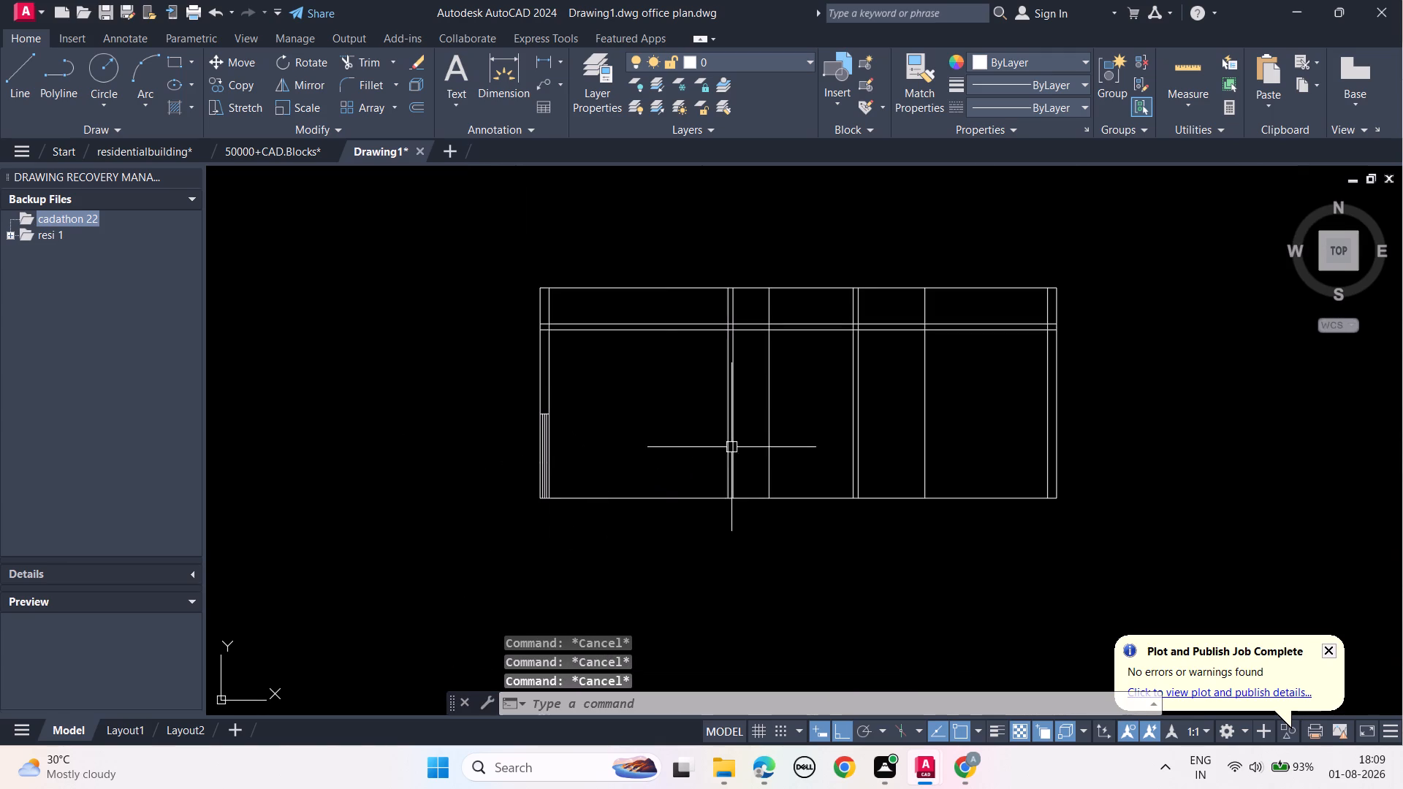
{"action": "middle_click_drag", "start_coordinate": [731, 447], "coordinate": [579, 449]}
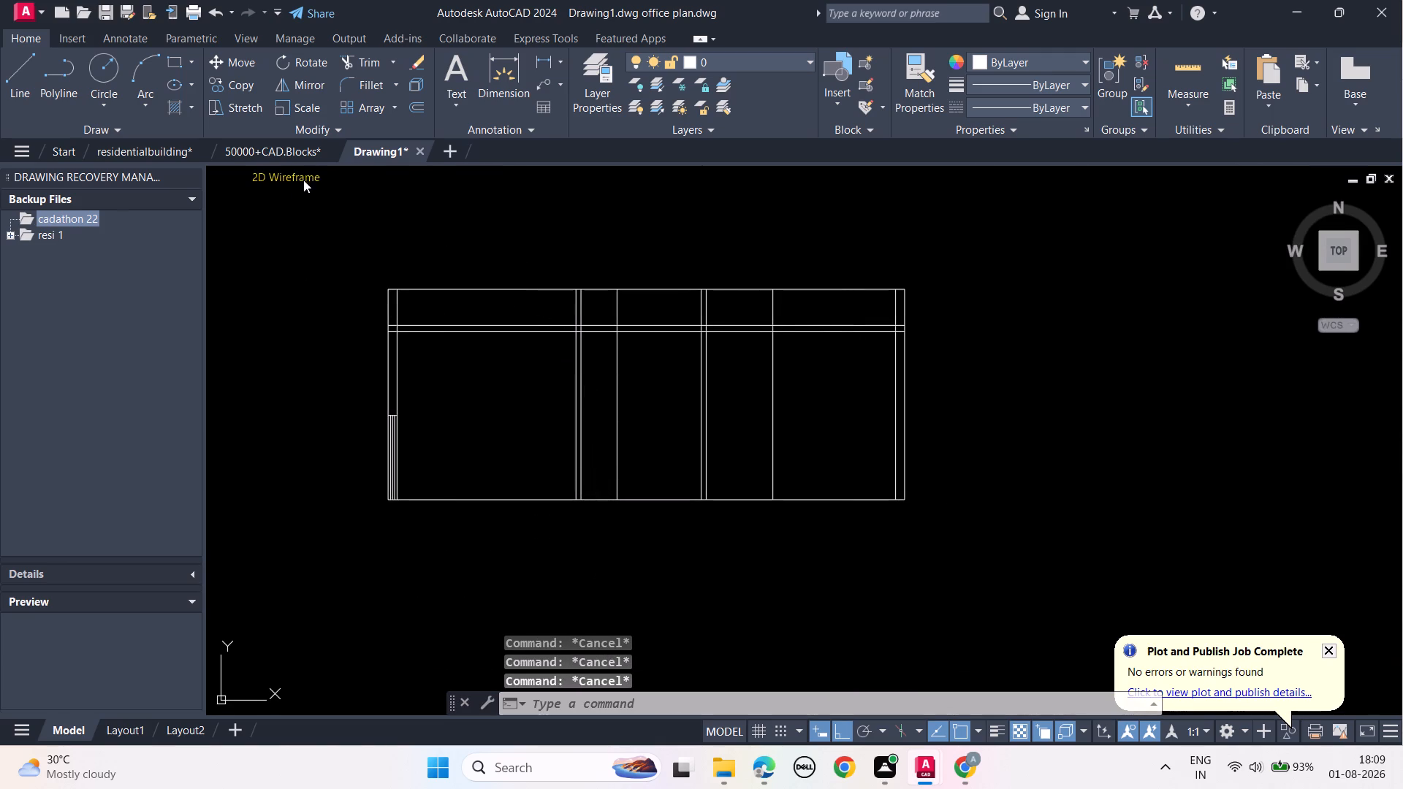
{"action": "left_click", "coordinate": [290, 148]}
{"action": "scroll", "coordinate": [563, 484], "scroll_direction": "down", "scroll_amount": 2}
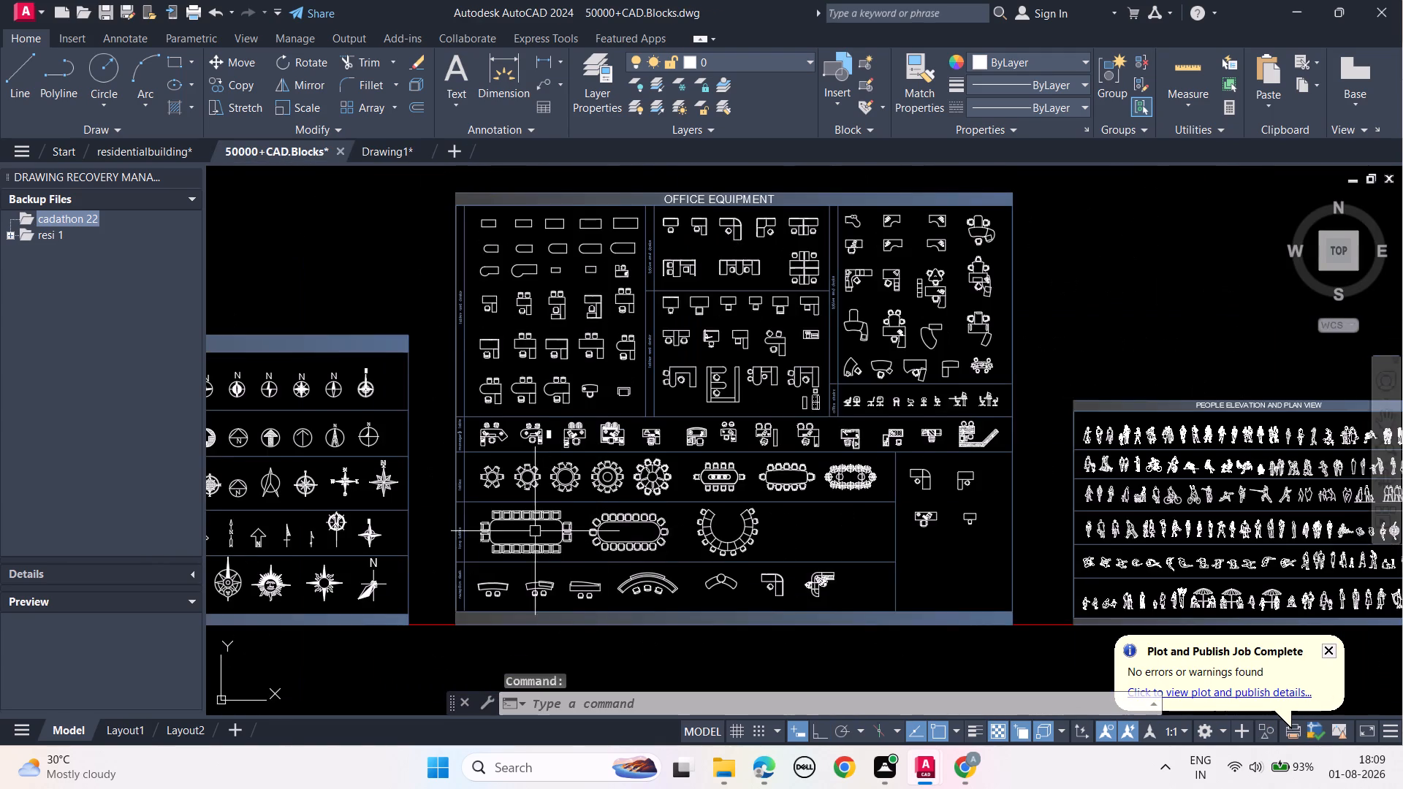
{"action": "middle_click_drag", "start_coordinate": [531, 528], "coordinate": [1010, 532]}
{"action": "scroll", "coordinate": [531, 528], "scroll_direction": "down", "scroll_amount": 1}
{"action": "middle_click_drag", "start_coordinate": [517, 531], "coordinate": [938, 476]}
{"action": "middle_click_drag", "start_coordinate": [359, 485], "coordinate": [803, 492]}
{"action": "scroll", "coordinate": [320, 520], "scroll_direction": "up", "scroll_amount": 3}
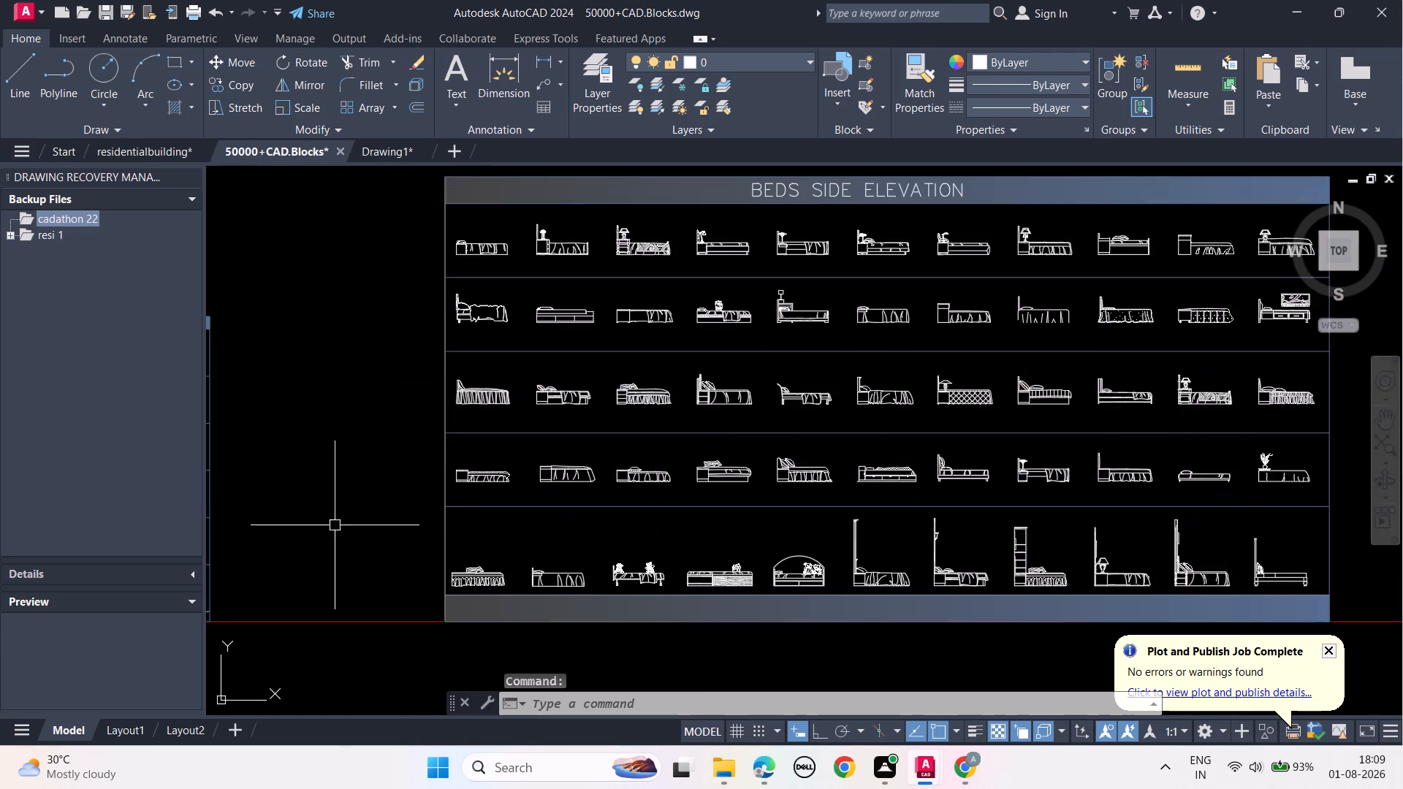
{"action": "middle_click_drag", "start_coordinate": [374, 538], "coordinate": [1103, 553]}
{"action": "scroll", "coordinate": [767, 571], "scroll_direction": "down", "scroll_amount": 2}
{"action": "middle_click_drag", "start_coordinate": [636, 566], "coordinate": [1078, 554]}
{"action": "middle_click_drag", "start_coordinate": [531, 514], "coordinate": [1080, 506]}
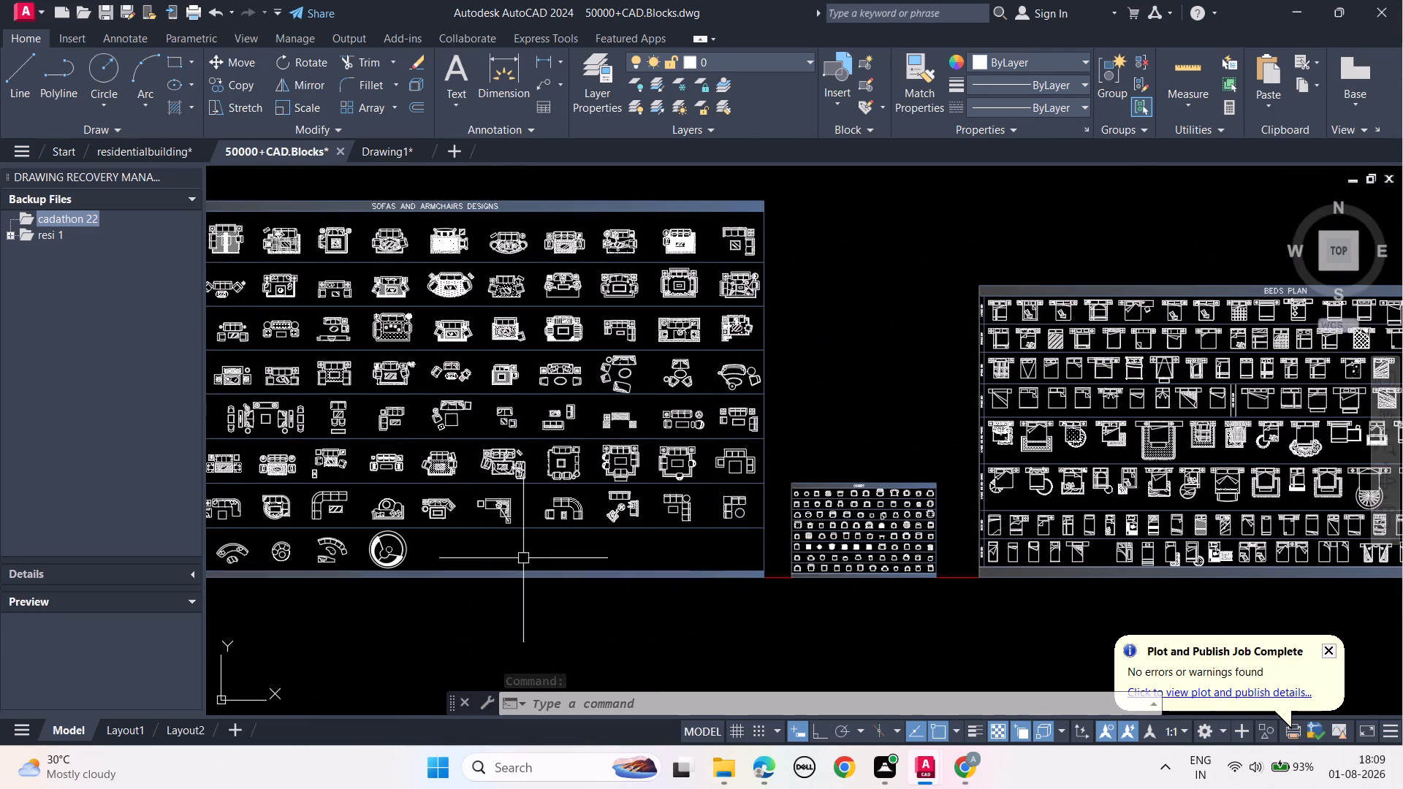
{"action": "middle_click_drag", "start_coordinate": [524, 558], "coordinate": [899, 526]}
{"action": "middle_click_drag", "start_coordinate": [375, 520], "coordinate": [1057, 522]}
{"action": "middle_click_drag", "start_coordinate": [480, 547], "coordinate": [843, 539]}
{"action": "middle_click_drag", "start_coordinate": [391, 567], "coordinate": [959, 552]}
{"action": "middle_click_drag", "start_coordinate": [581, 591], "coordinate": [1118, 582]}
{"action": "middle_click_drag", "start_coordinate": [560, 561], "coordinate": [700, 561]}
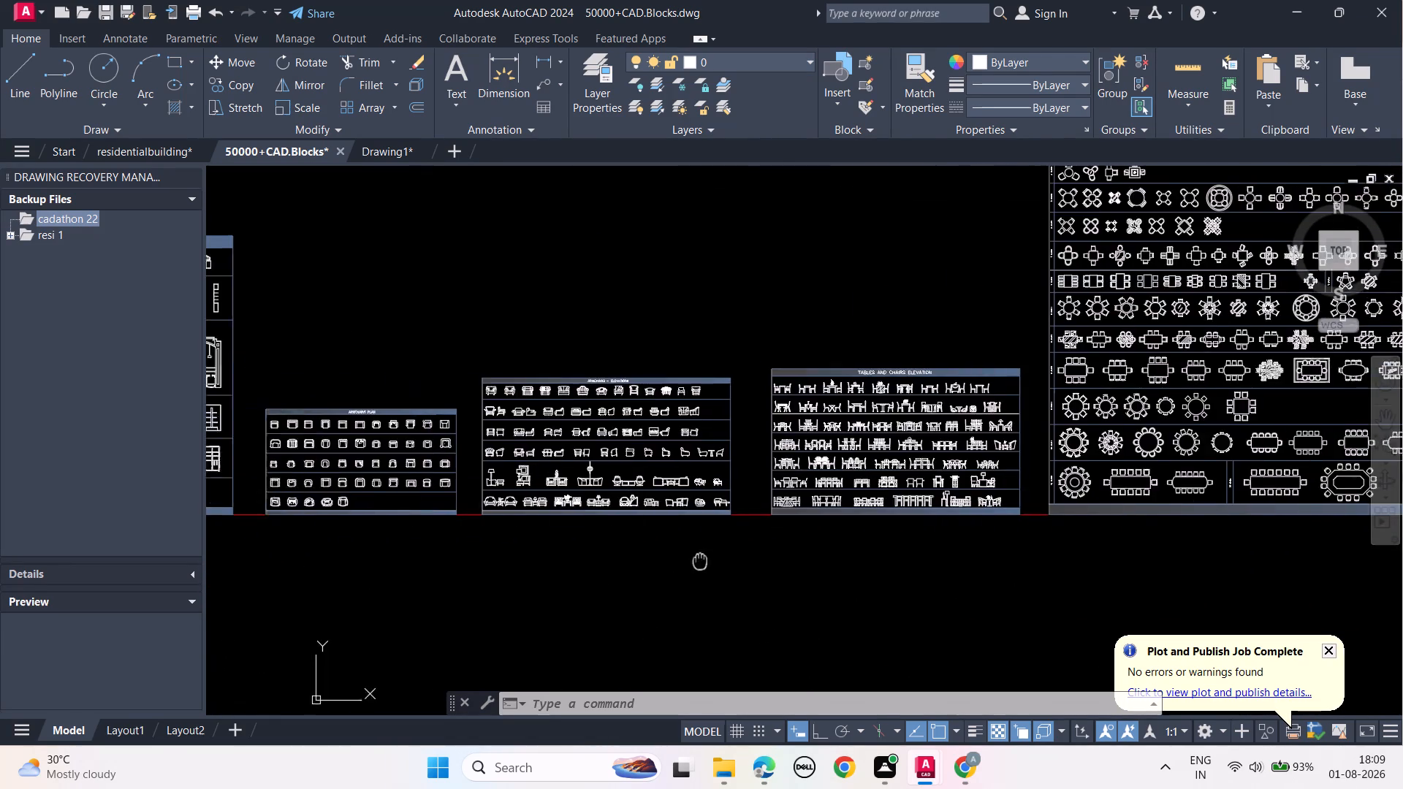
{"action": "middle_click_drag", "start_coordinate": [700, 561], "coordinate": [1121, 571]}
{"action": "middle_click_drag", "start_coordinate": [414, 575], "coordinate": [954, 579]}
{"action": "middle_click_drag", "start_coordinate": [514, 595], "coordinate": [1016, 594]}
{"action": "middle_click_drag", "start_coordinate": [476, 594], "coordinate": [1060, 601]}
{"action": "middle_click_drag", "start_coordinate": [484, 628], "coordinate": [1149, 629]}
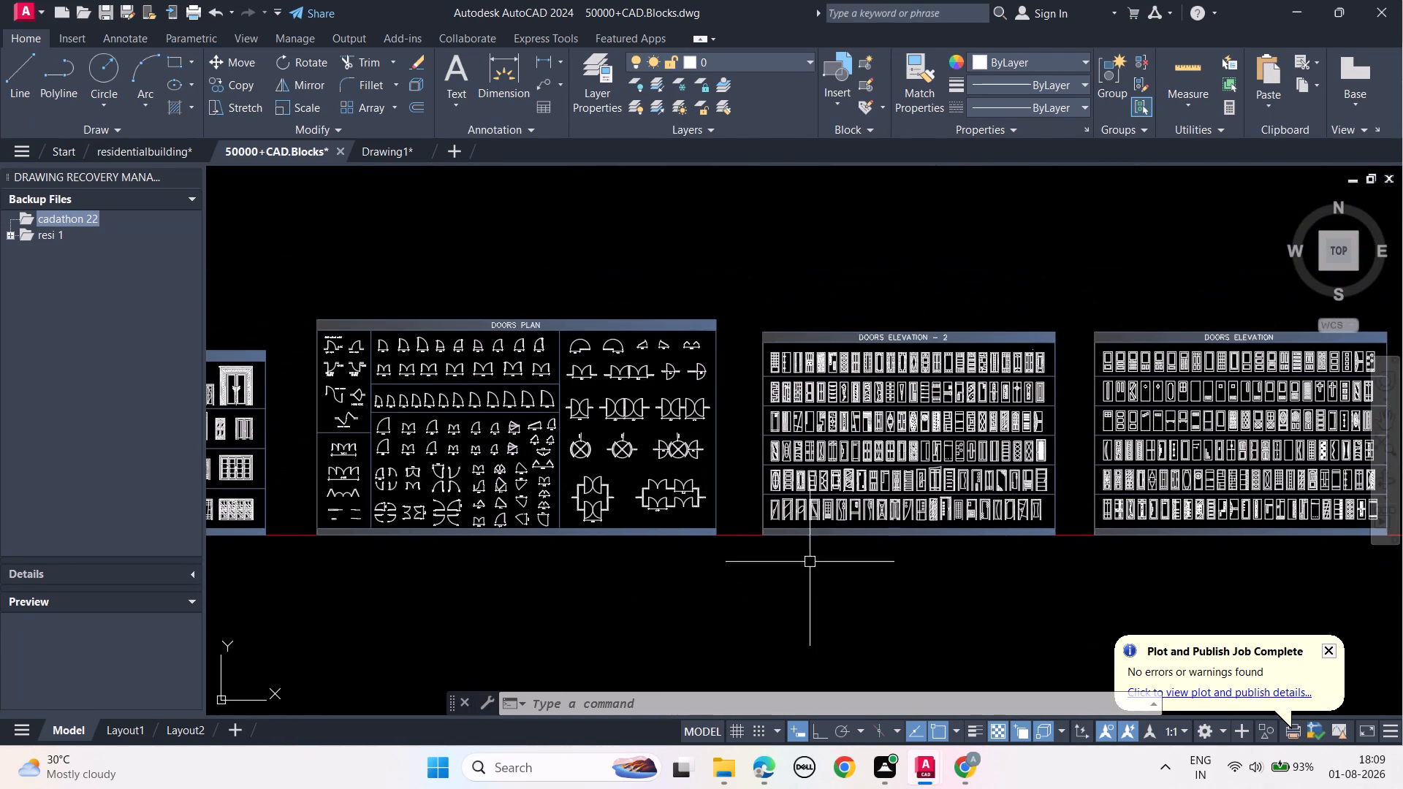
{"action": "scroll", "coordinate": [893, 492], "scroll_direction": "up", "scroll_amount": 3}
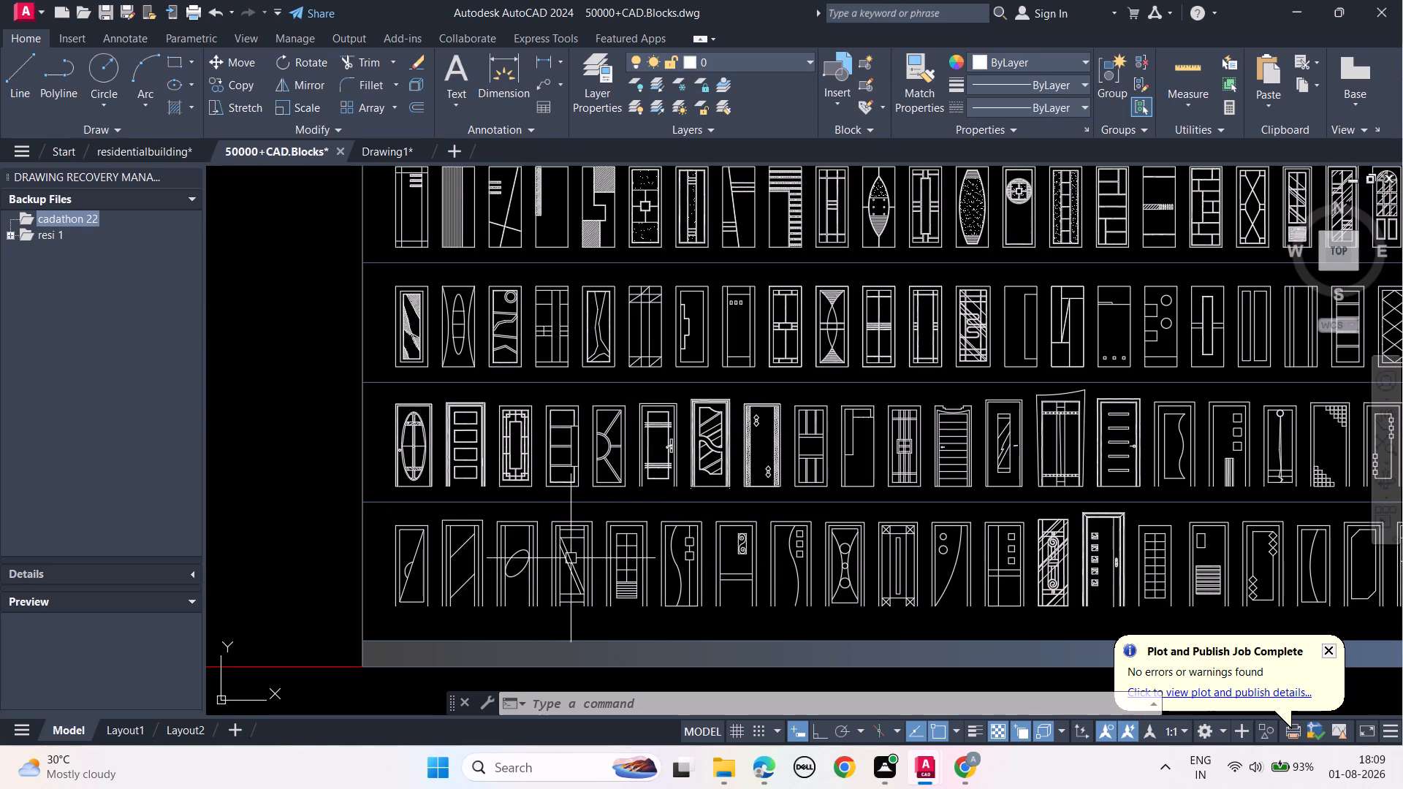
{"action": "scroll", "coordinate": [479, 595], "scroll_direction": "up", "scroll_amount": 1}
{"action": "middle_click_drag", "start_coordinate": [481, 576], "coordinate": [544, 551]}
{"action": "scroll", "coordinate": [547, 549], "scroll_direction": "up", "scroll_amount": 1}
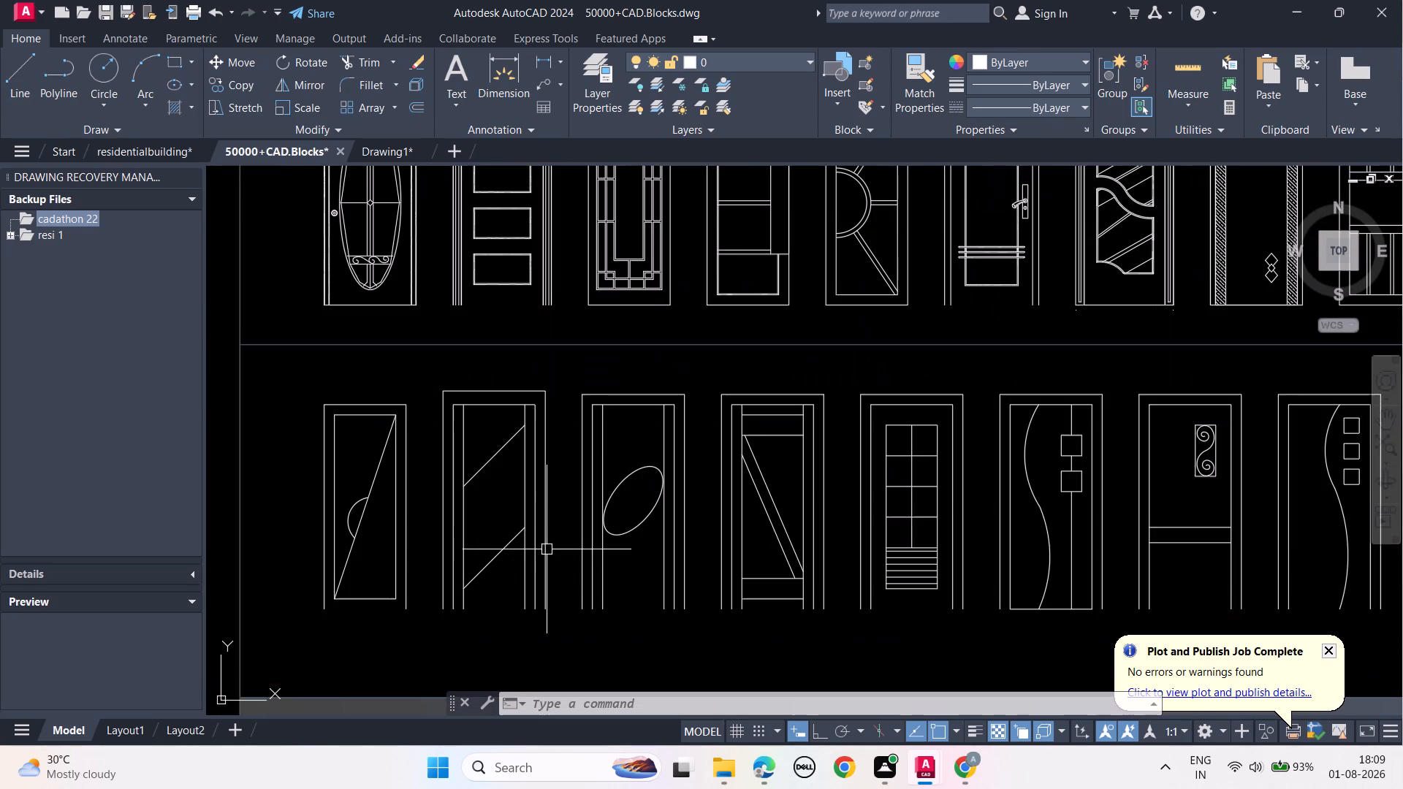
{"action": "left_click_drag", "start_coordinate": [550, 626], "coordinate": [549, 609]}
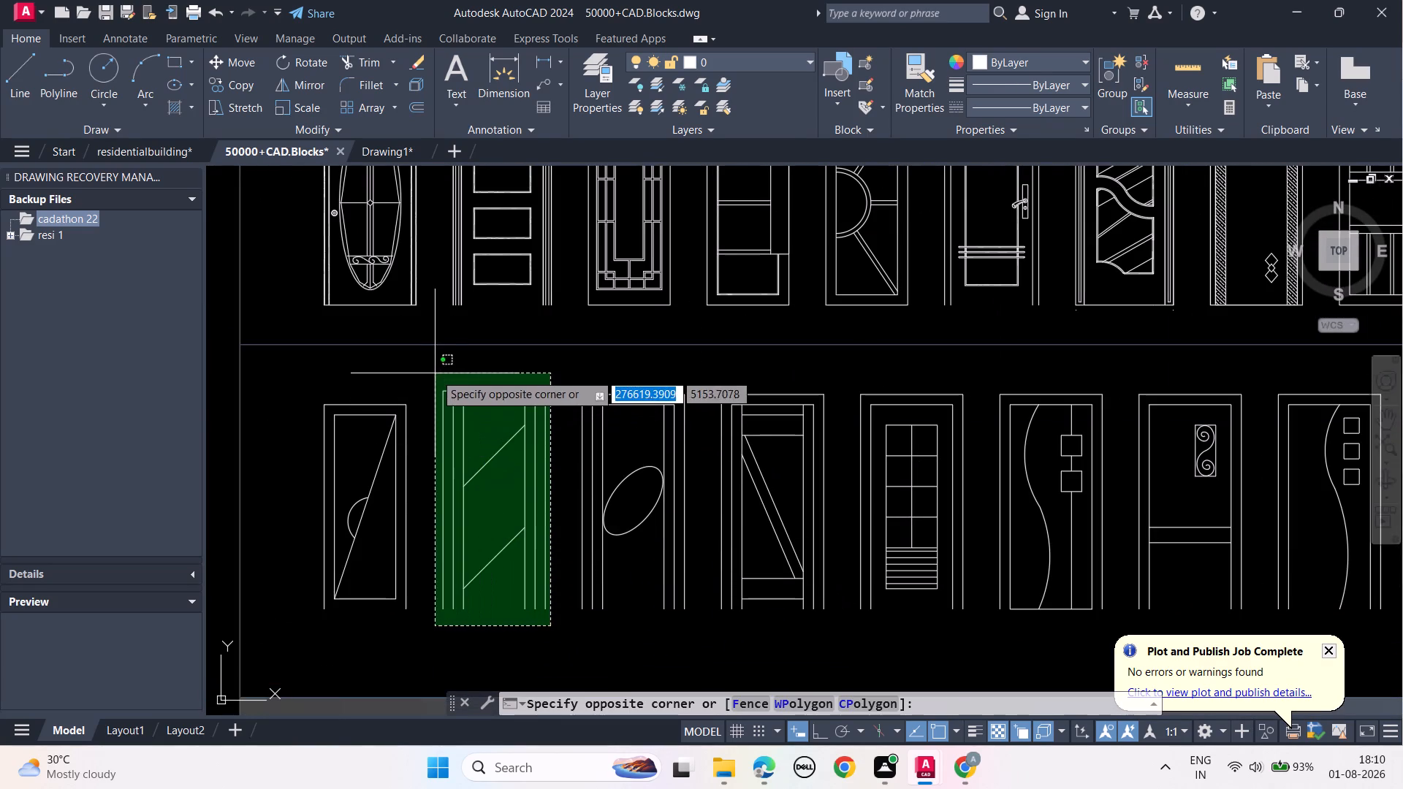
{"action": "left_click", "coordinate": [435, 373]}
{"action": "key", "text": "ctrl+c"}
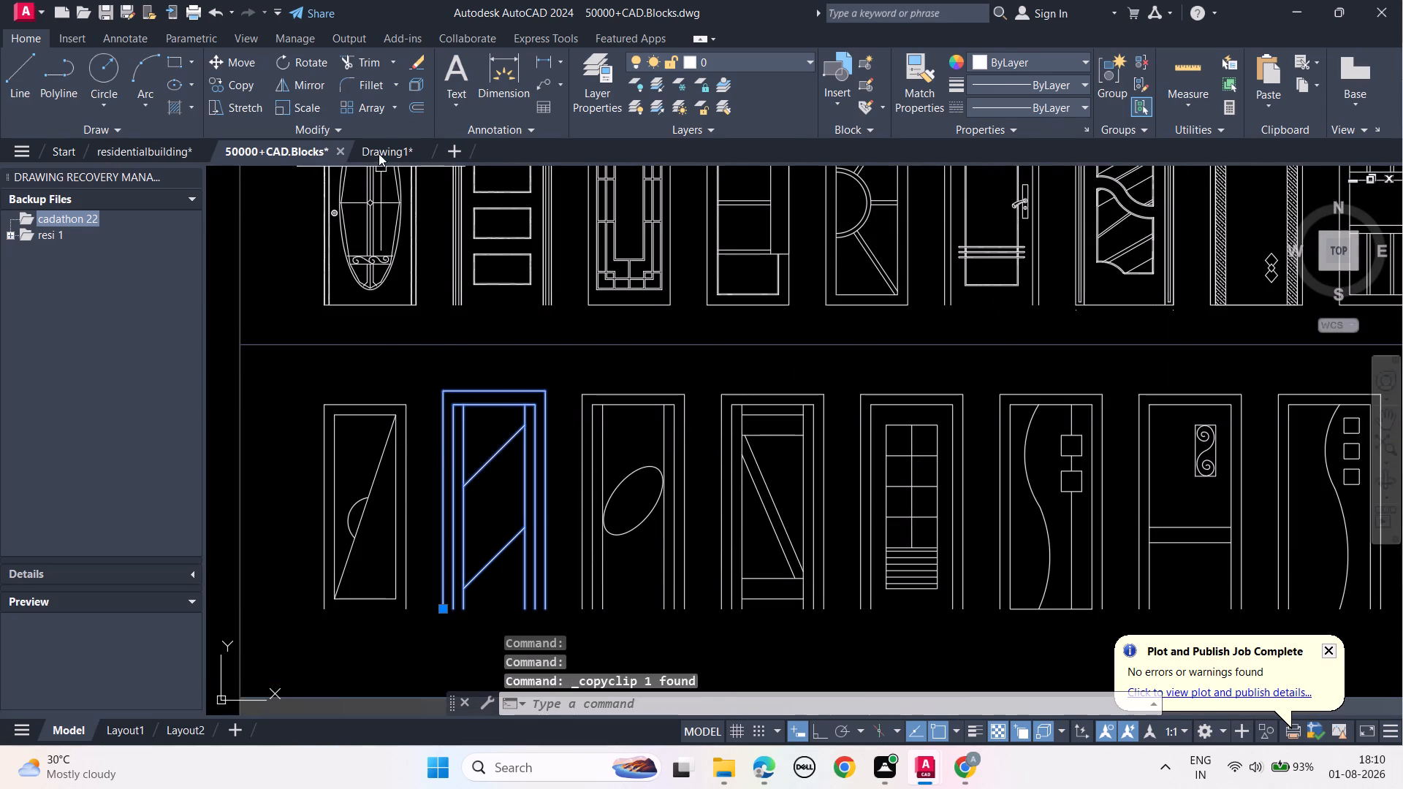
Paste the copied door elevation into Drawing1 in the empty space to the right of the section view.
{"action": "left_click", "coordinate": [378, 142]}
{"action": "scroll", "coordinate": [623, 475], "scroll_direction": "down", "scroll_amount": 1}
{"action": "key", "text": "ctrl+v"}
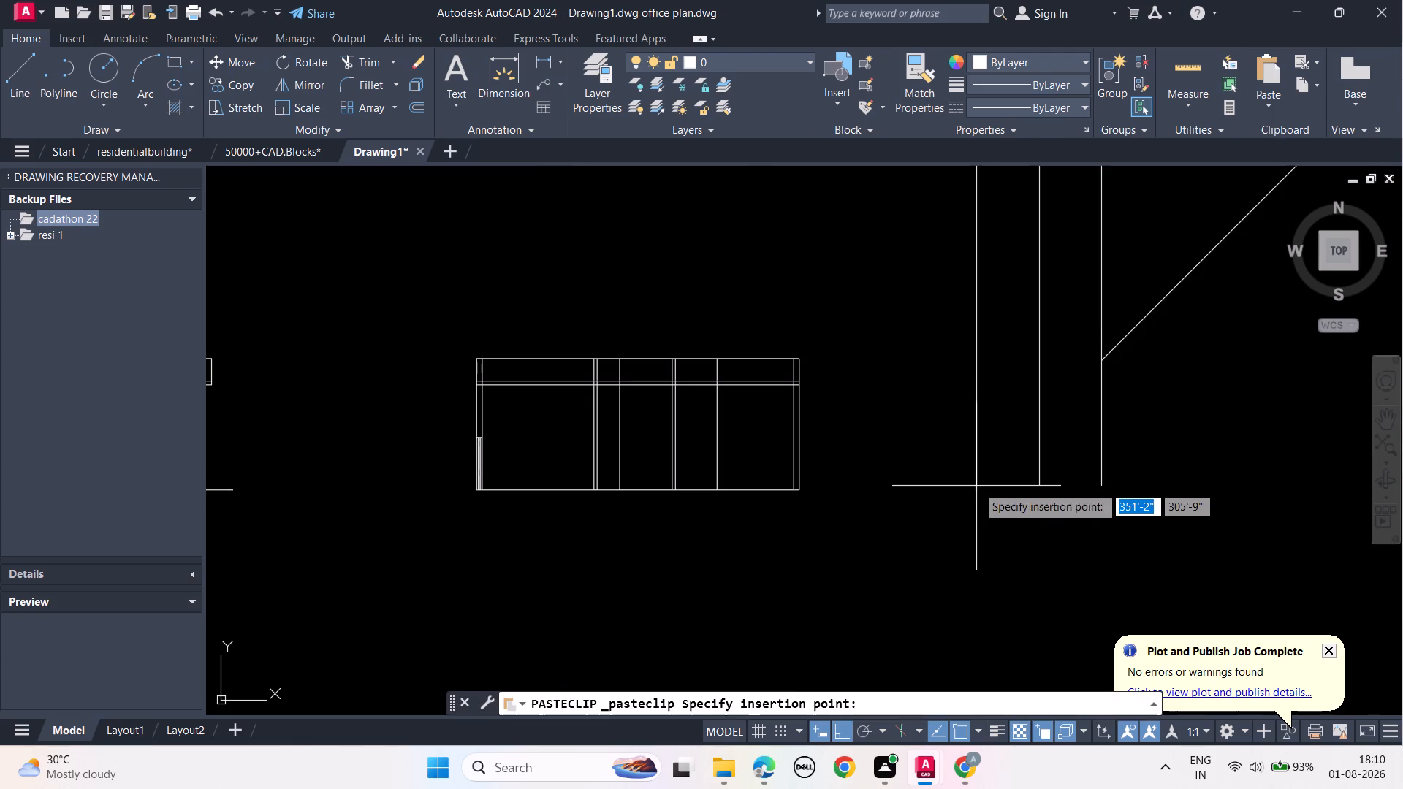
{"action": "left_click", "coordinate": [911, 567]}
{"action": "key", "text": "Escape"}
{"action": "key", "text": "Escape"}
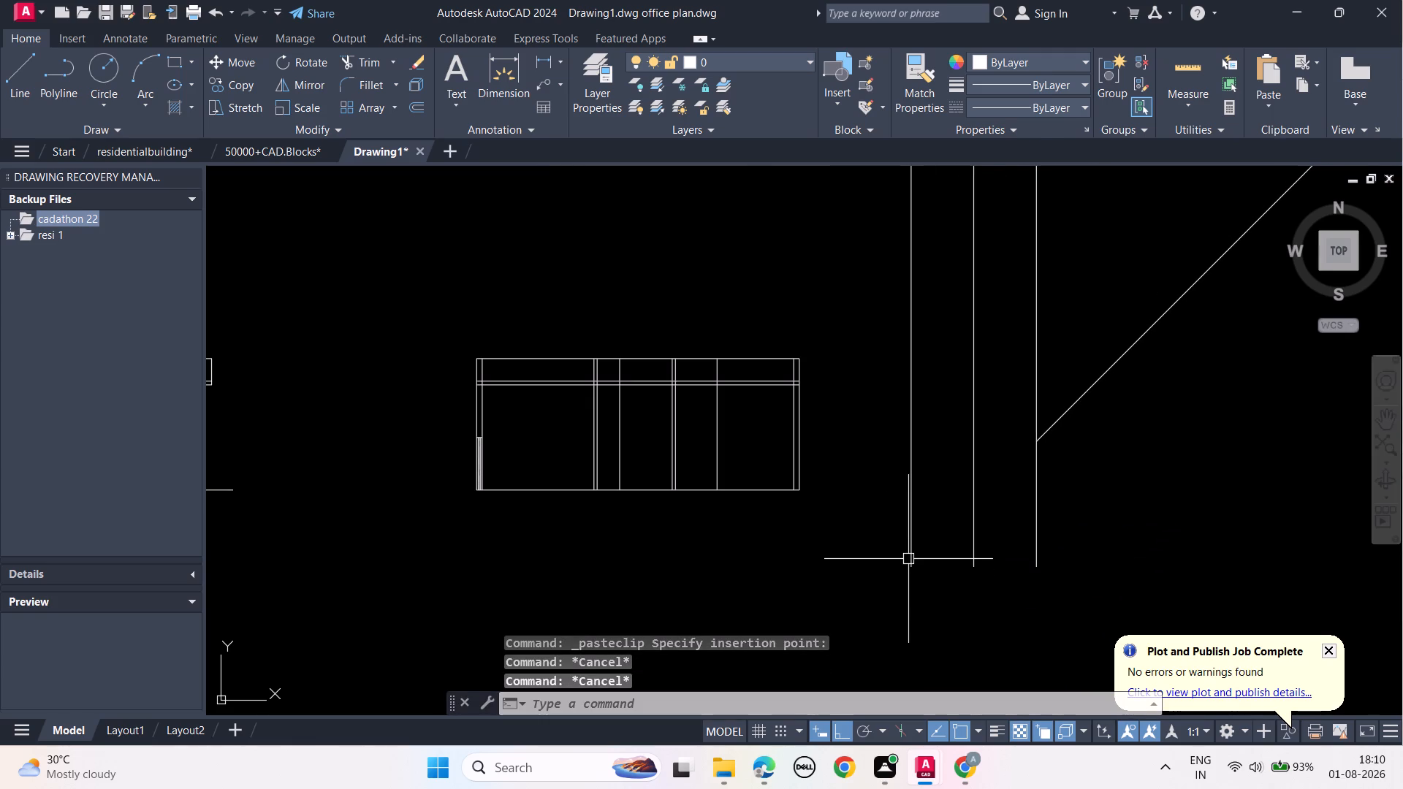
Scale the oversized pasted door block down freehand about its lower-left corner to roughly suit the section view.
{"action": "left_click", "coordinate": [908, 559]}
{"action": "type", "text": "SC"}
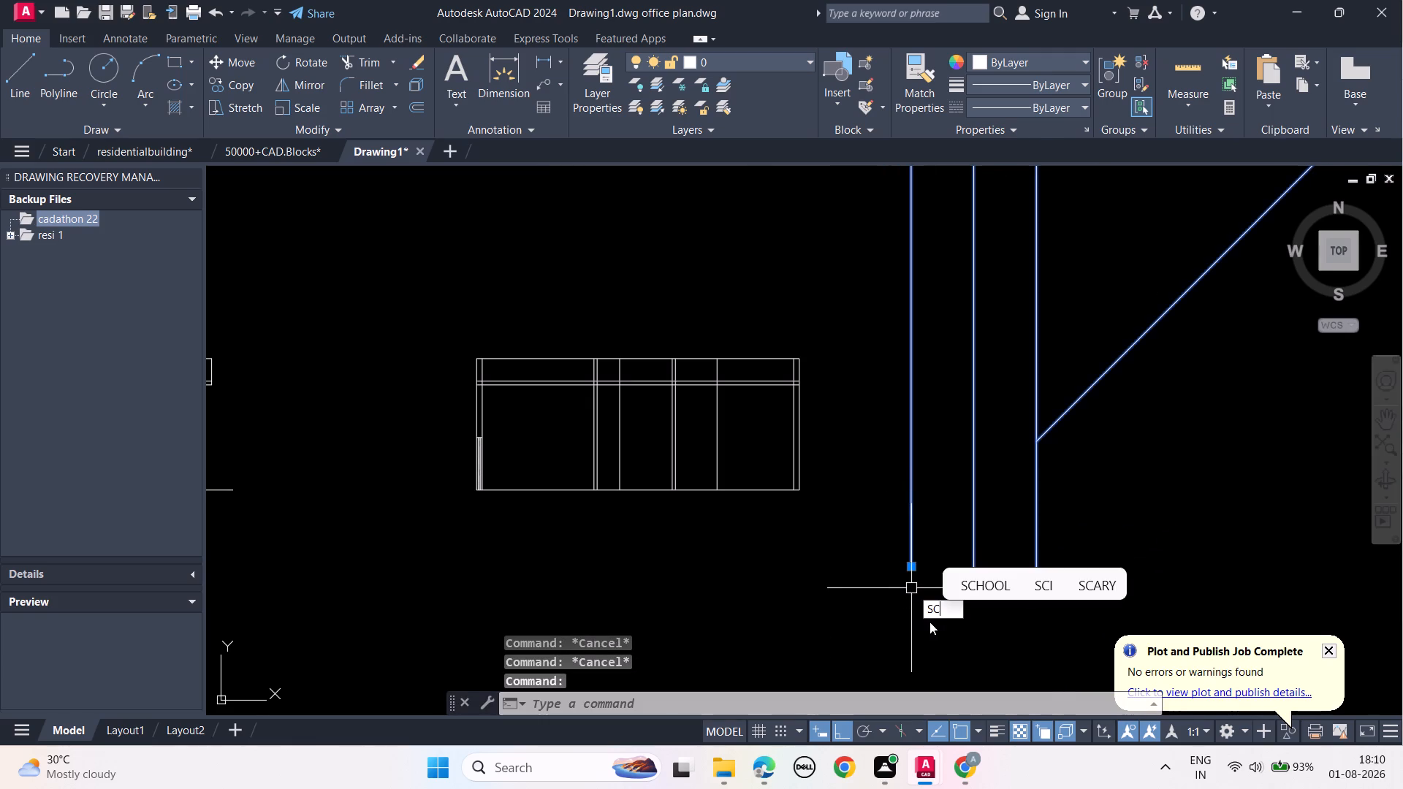
{"action": "left_click", "coordinate": [932, 627]}
{"action": "left_click_drag", "start_coordinate": [908, 565], "coordinate": [909, 559]}
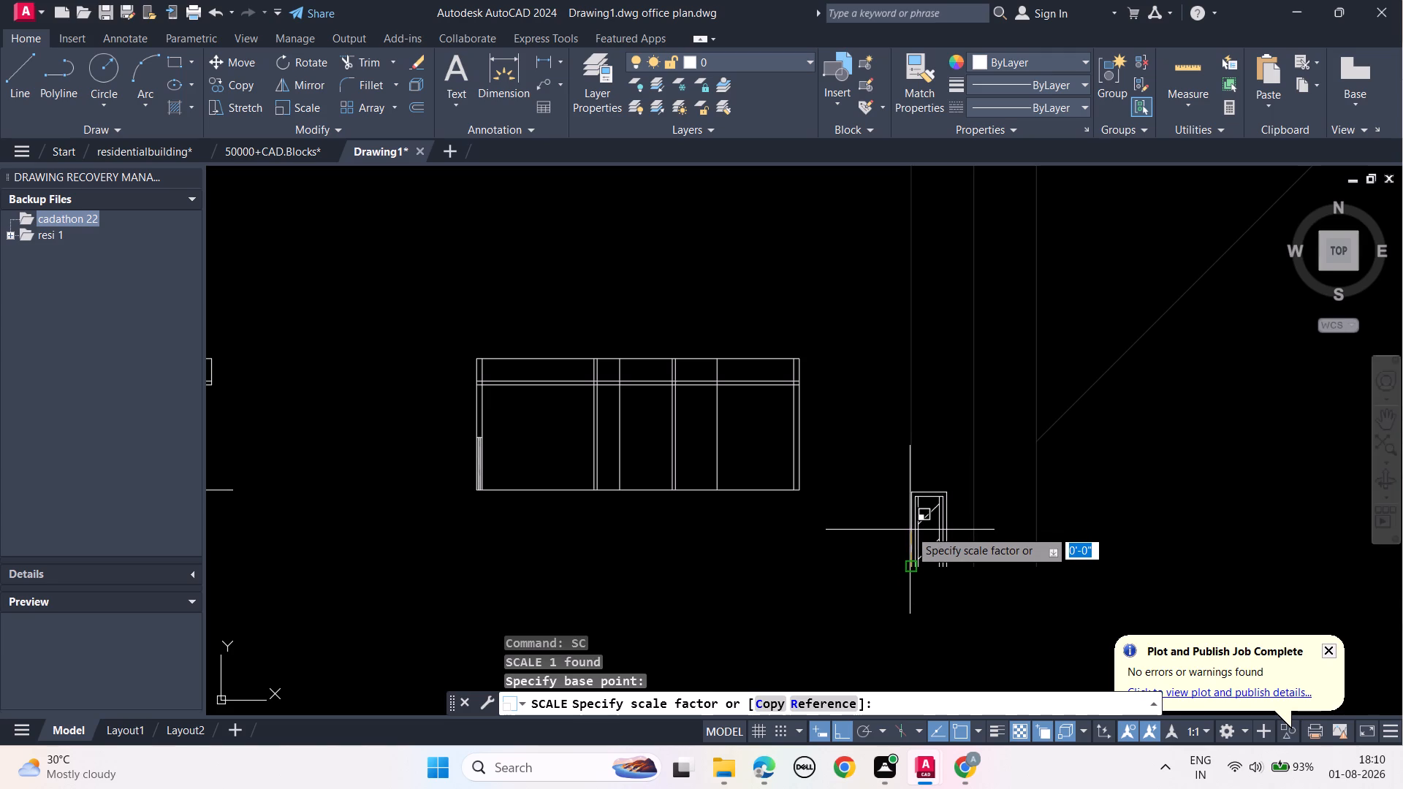
{"action": "left_click", "coordinate": [908, 533]}
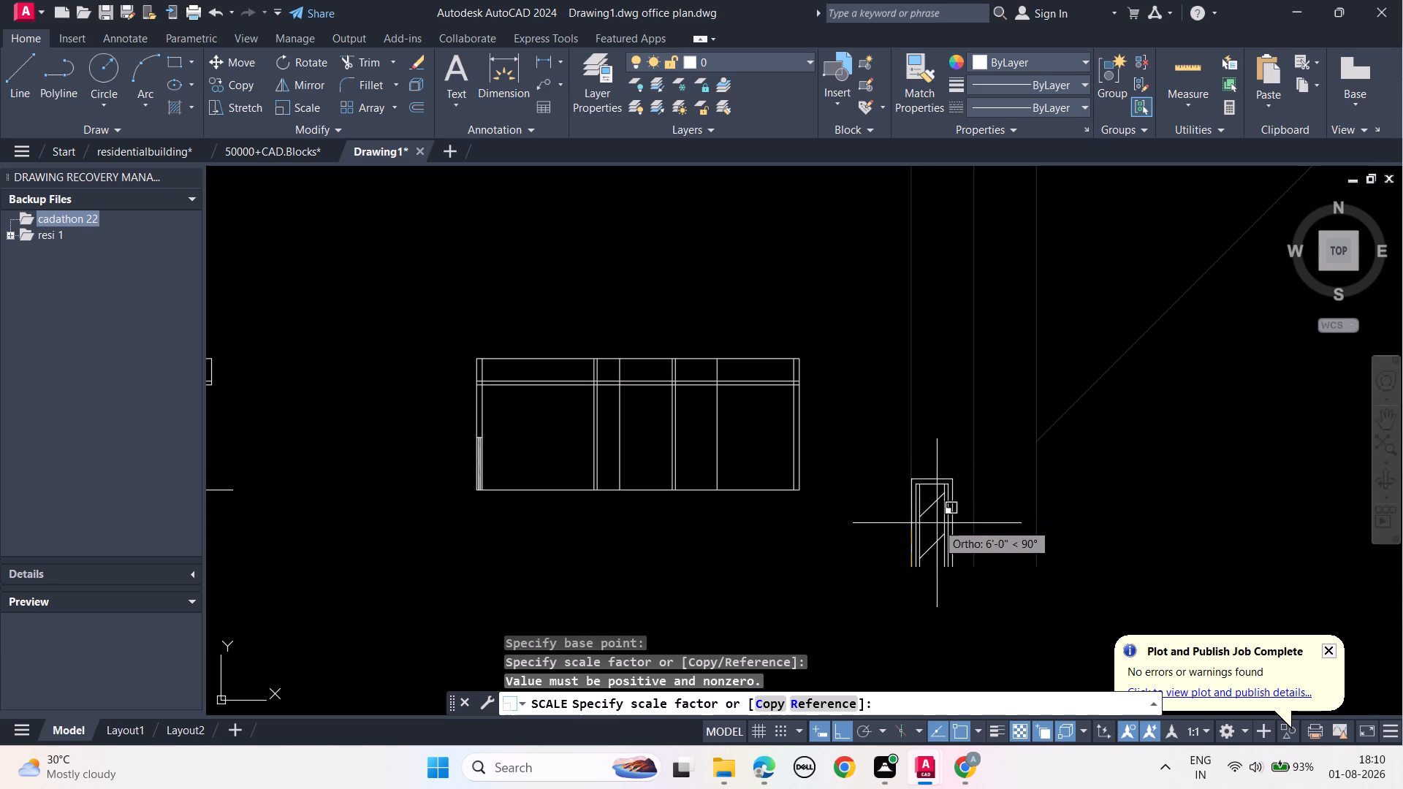
{"action": "left_click", "coordinate": [935, 528]}
{"action": "key", "text": "Escape"}
{"action": "key", "text": "Escape"}
{"action": "key", "text": "Escape"}
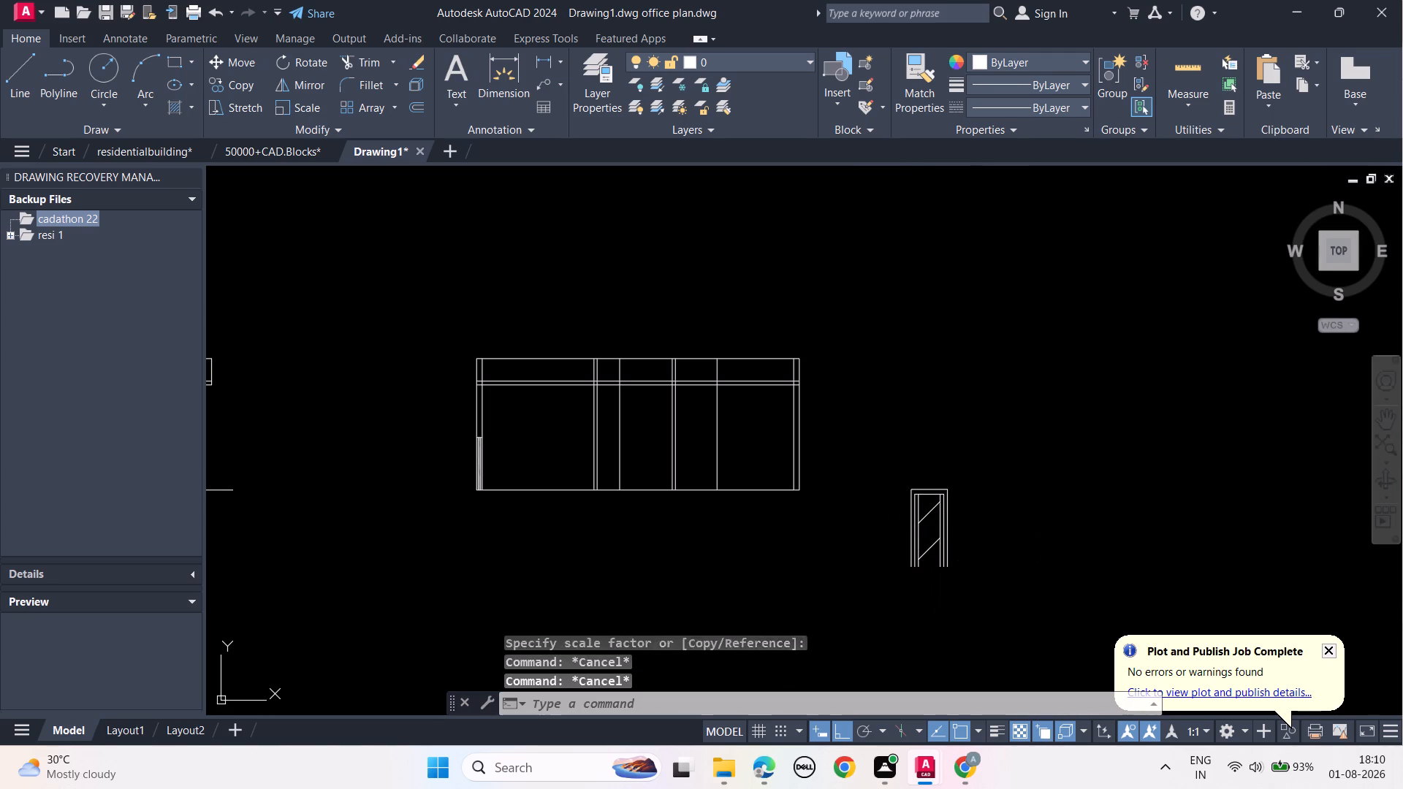
{"action": "key", "text": "Escape"}
{"action": "key", "text": "Escape"}
Draw a horizontal reference line from the head of the left wall's 7' opening across the section past the right end wall.
{"action": "type", "text": "L"}
{"action": "key", "text": "space"}
{"action": "scroll", "coordinate": [513, 470], "scroll_direction": "up", "scroll_amount": 3}
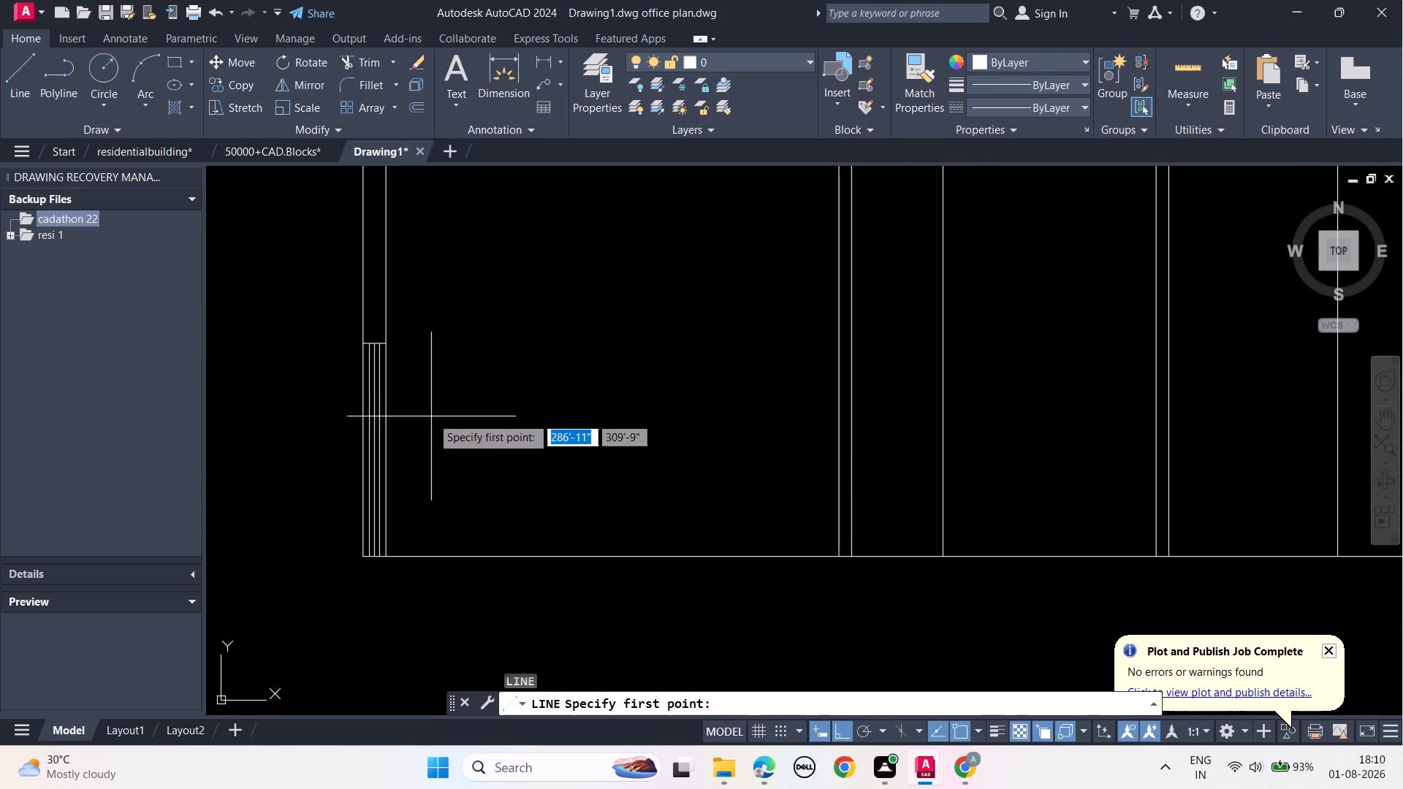
{"action": "left_click_drag", "start_coordinate": [386, 341], "coordinate": [403, 343]}
{"action": "middle_click_drag", "start_coordinate": [1106, 389], "coordinate": [653, 464]}
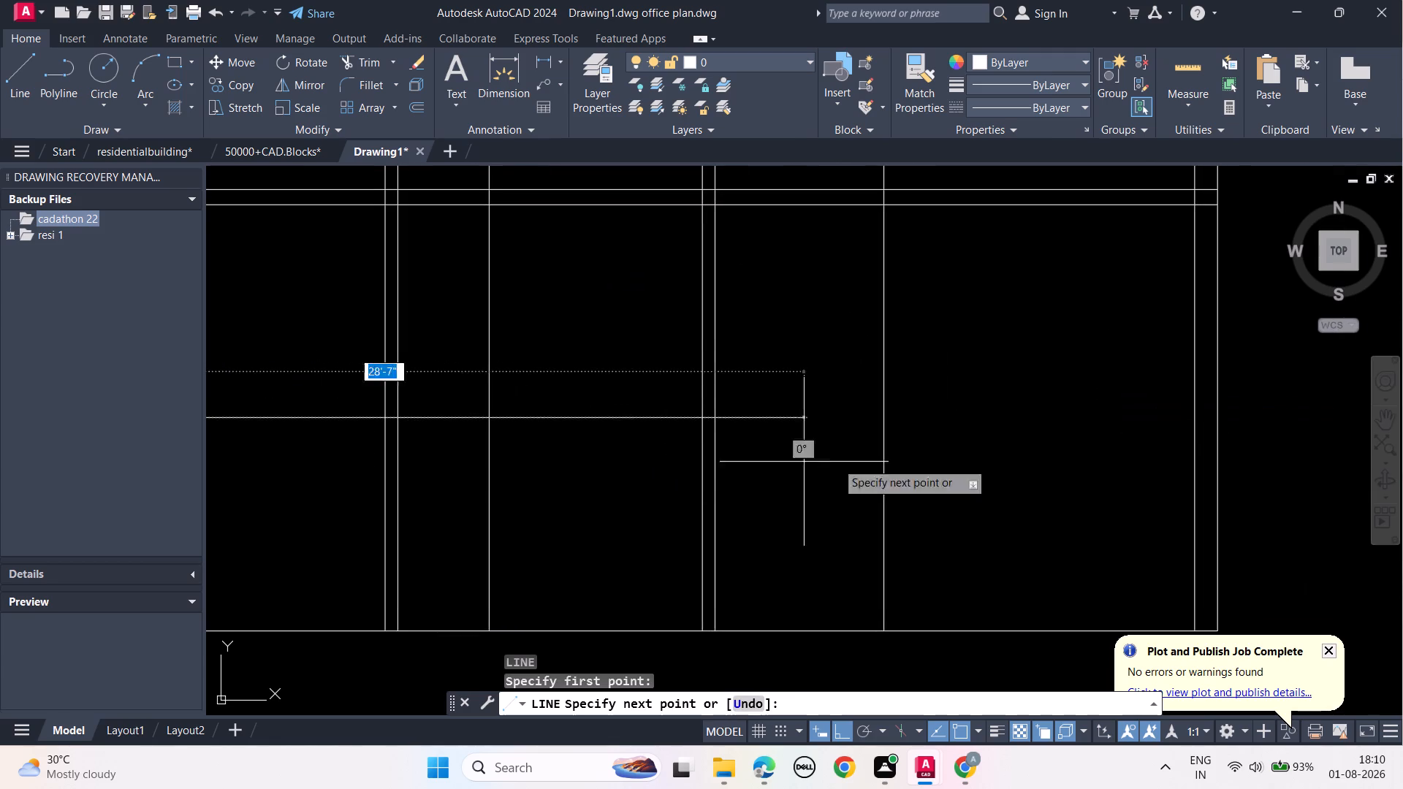
{"action": "left_click", "coordinate": [1267, 462]}
{"action": "key", "text": "Escape"}
{"action": "key", "text": "Escape"}
{"action": "key", "text": "Escape"}
{"action": "scroll", "coordinate": [1267, 465], "scroll_direction": "down", "scroll_amount": 3}
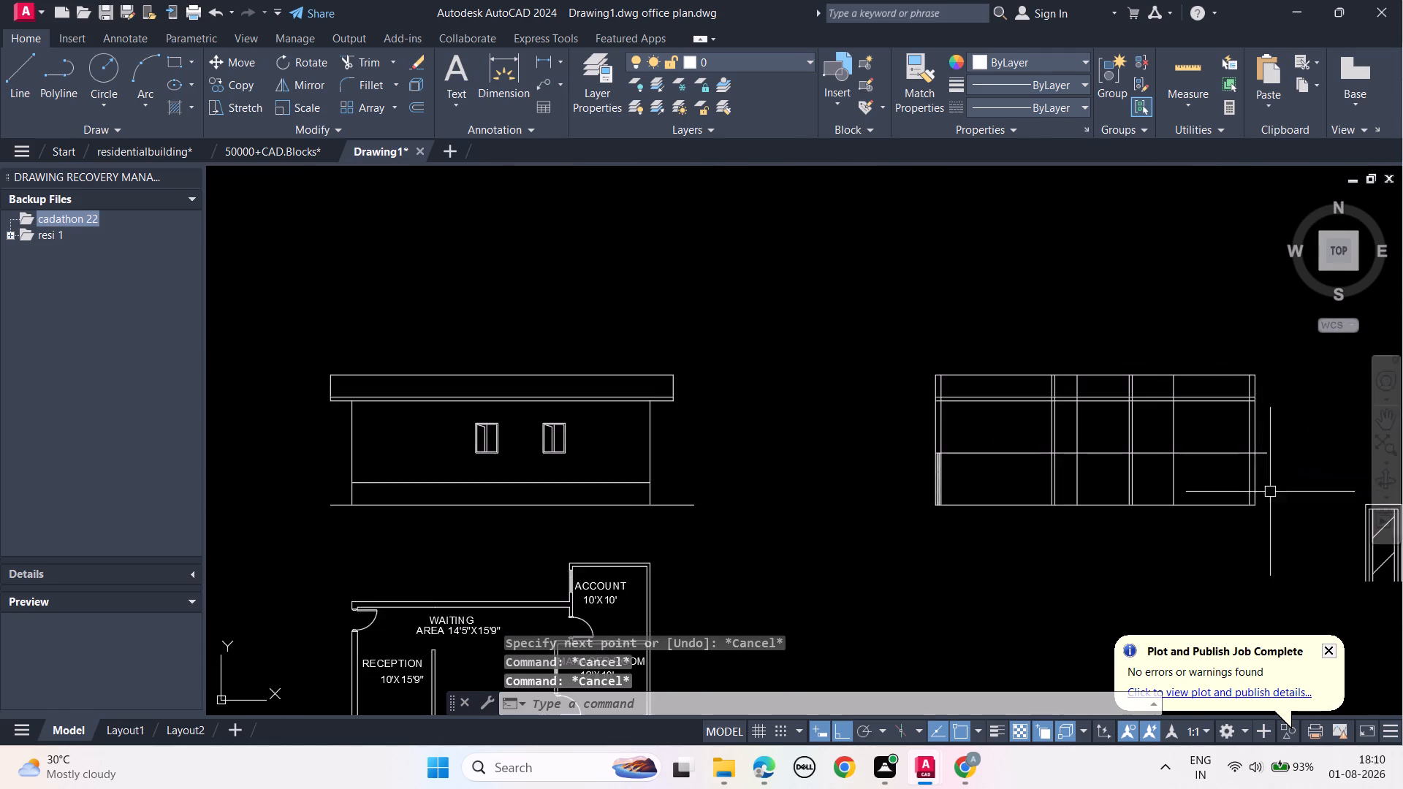
Move the door elevation block into the section's middle bay, placing its head midpoint on the horizontal 7' reference line.
{"action": "middle_click_drag", "start_coordinate": [1330, 533], "coordinate": [1076, 476]}
{"action": "left_click_drag", "start_coordinate": [1194, 554], "coordinate": [1134, 508]}
{"action": "left_click", "coordinate": [1094, 402]}
{"action": "type", "text": "MO"}
{"action": "left_click", "coordinate": [1133, 465]}
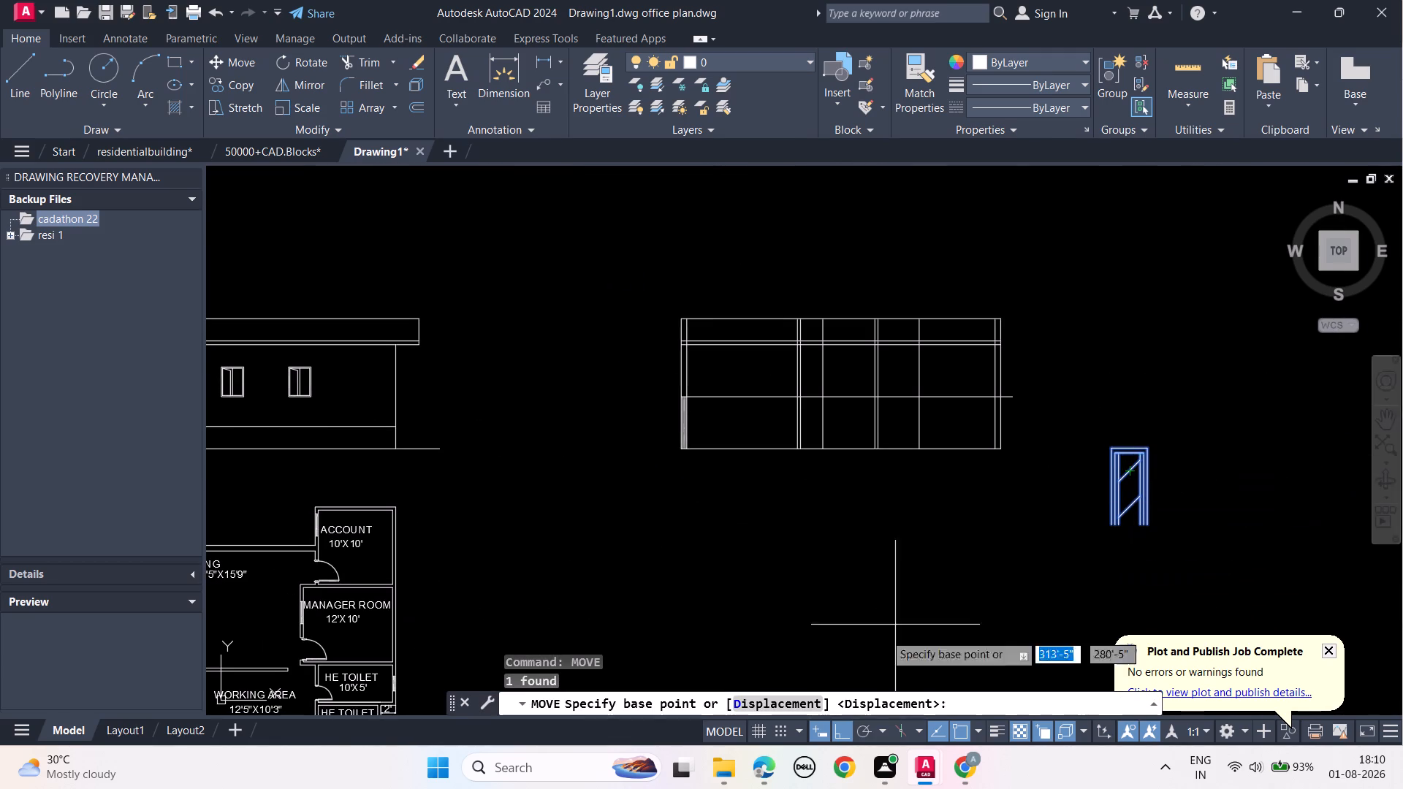
{"action": "left_click", "coordinate": [834, 727]}
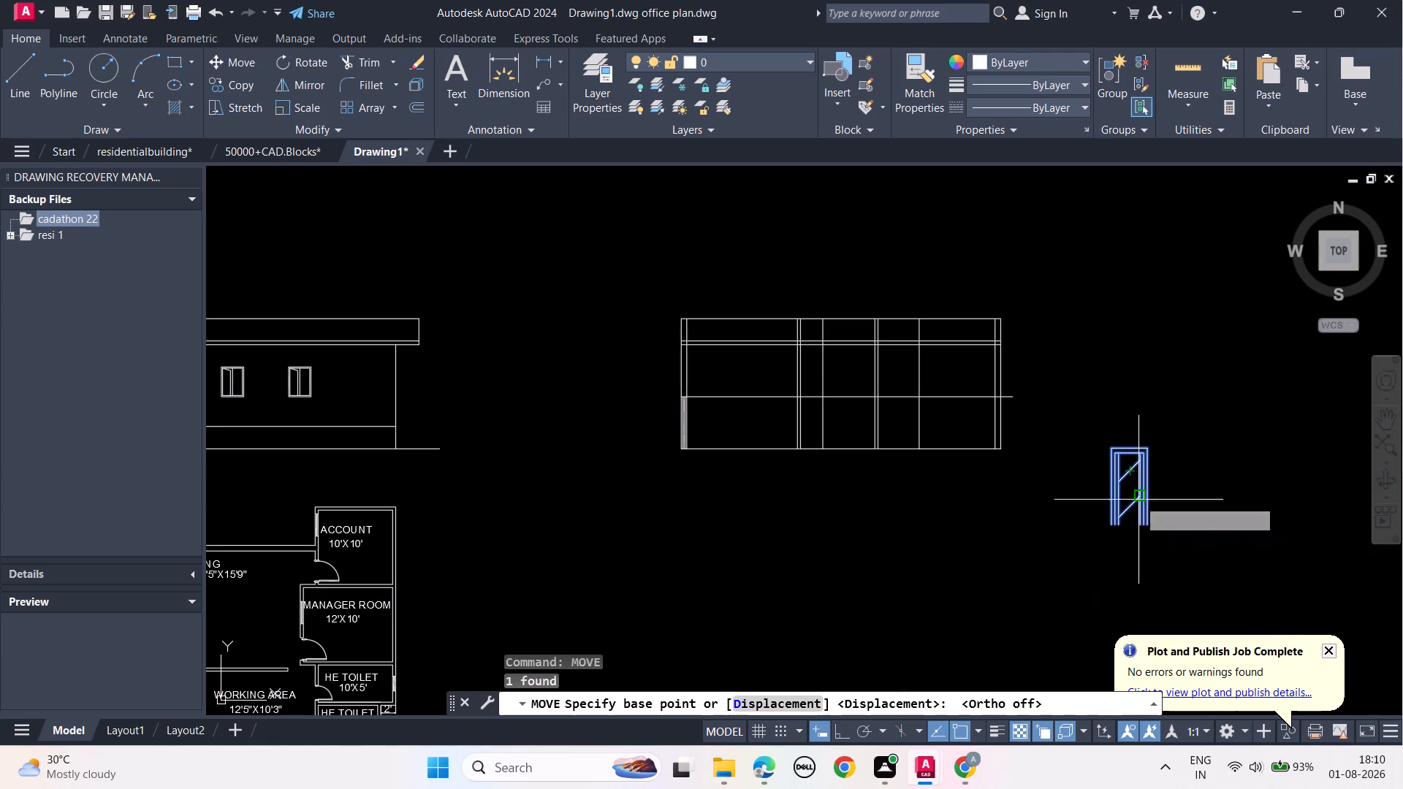
{"action": "left_click", "coordinate": [1127, 447]}
{"action": "scroll", "coordinate": [796, 389], "scroll_direction": "up", "scroll_amount": 2}
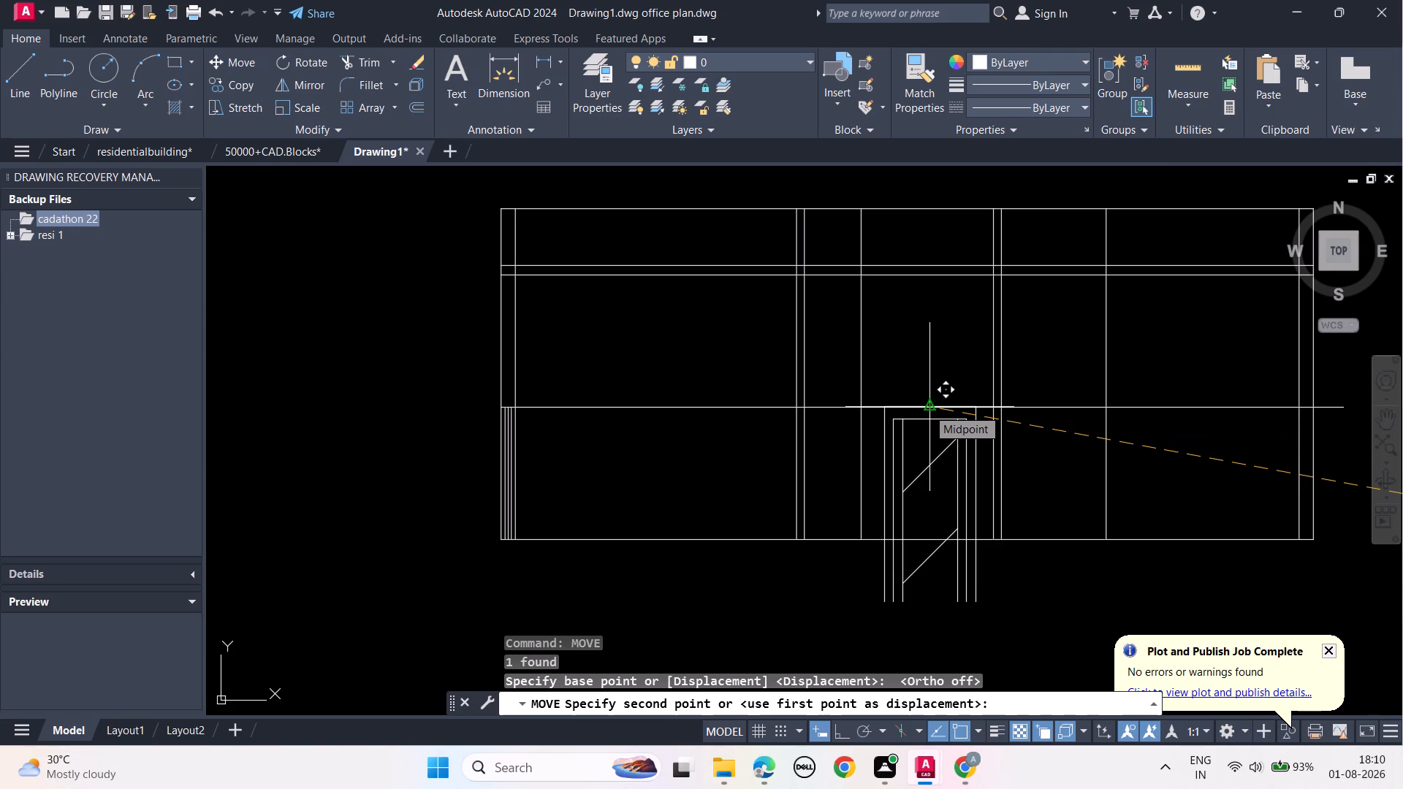
{"action": "left_click", "coordinate": [927, 408]}
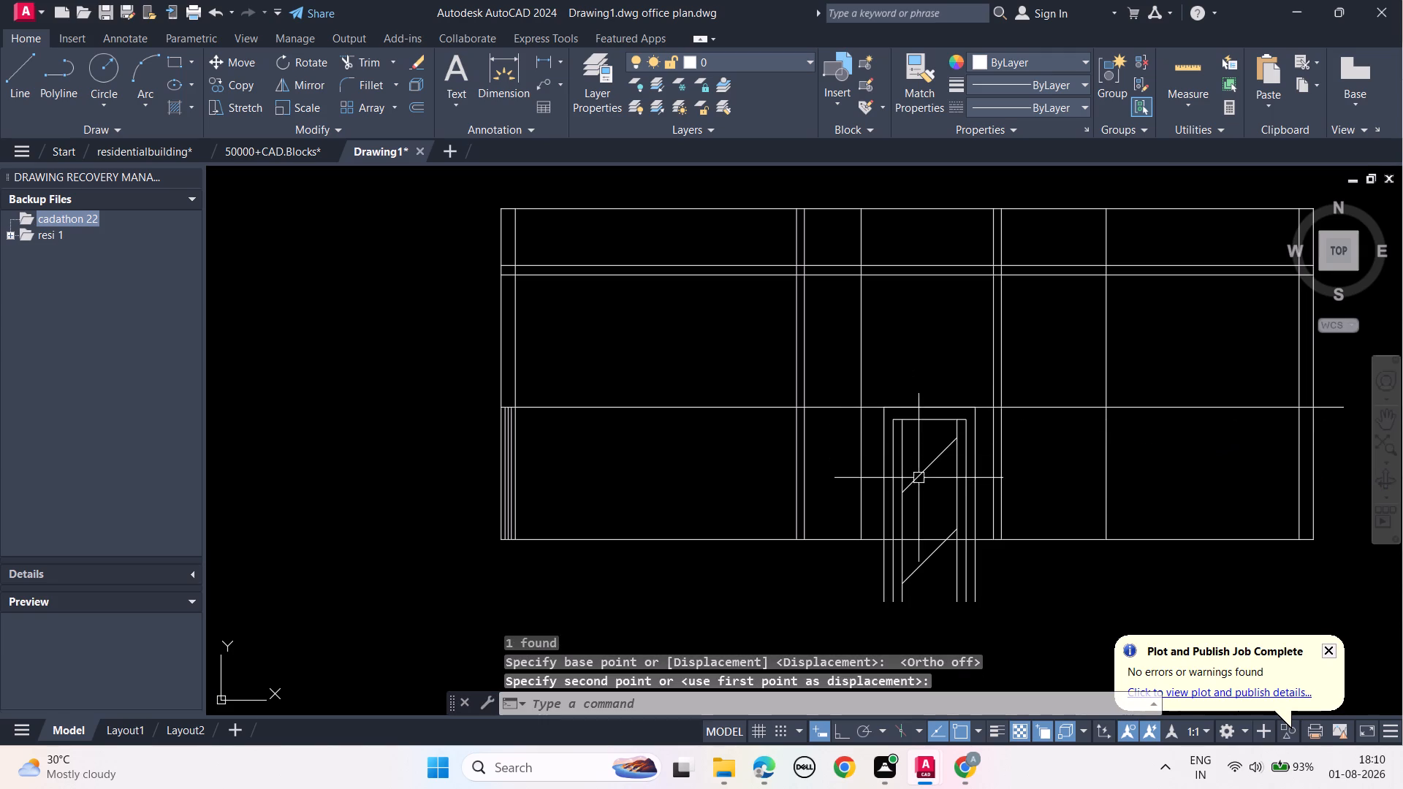
{"action": "key", "text": "Escape"}
{"action": "key", "text": "Escape"}
Scale the door block down freehand about its lower-left corner to bring it closer to the section's door height.
{"action": "left_click", "coordinate": [978, 590]}
{"action": "type", "text": "SC"}
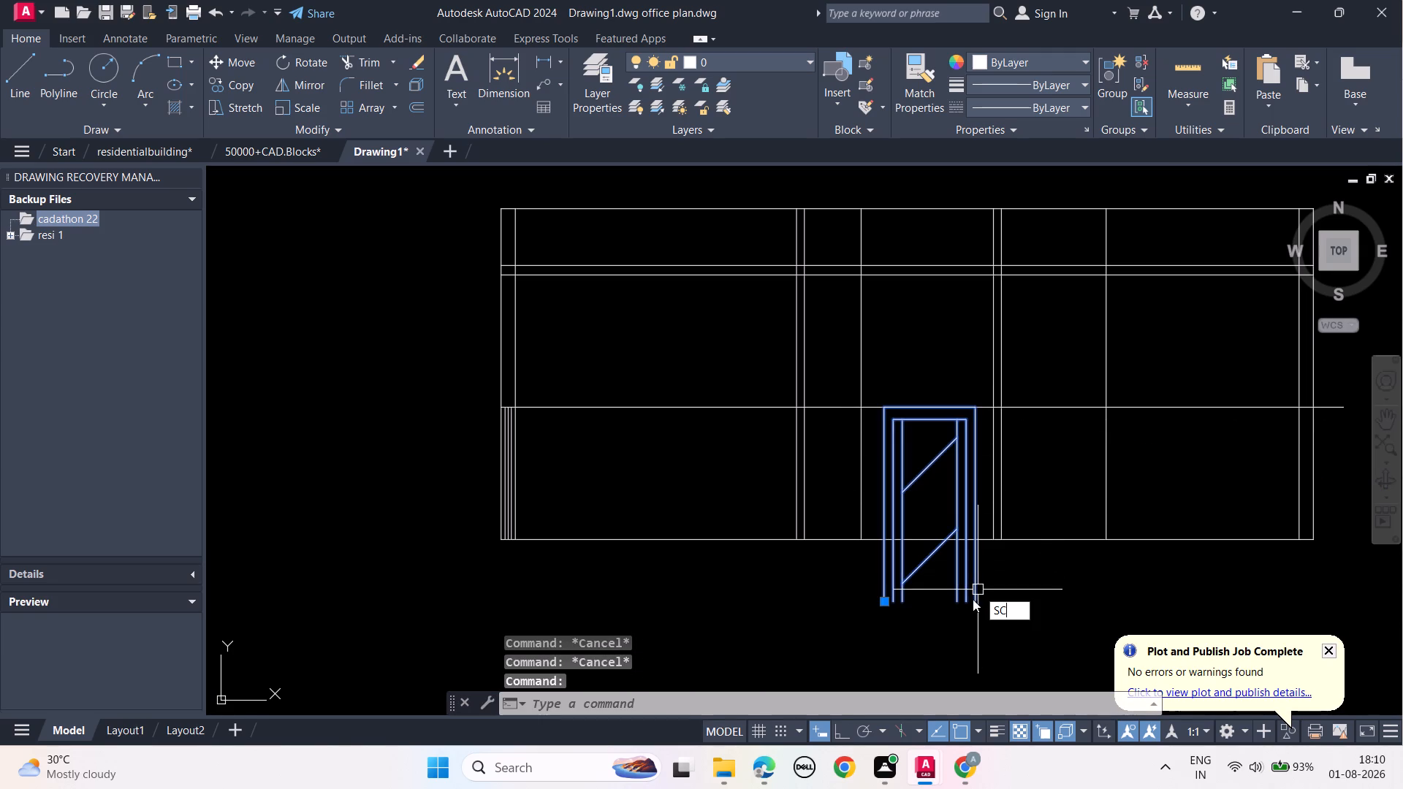
{"action": "left_click", "coordinate": [1024, 626]}
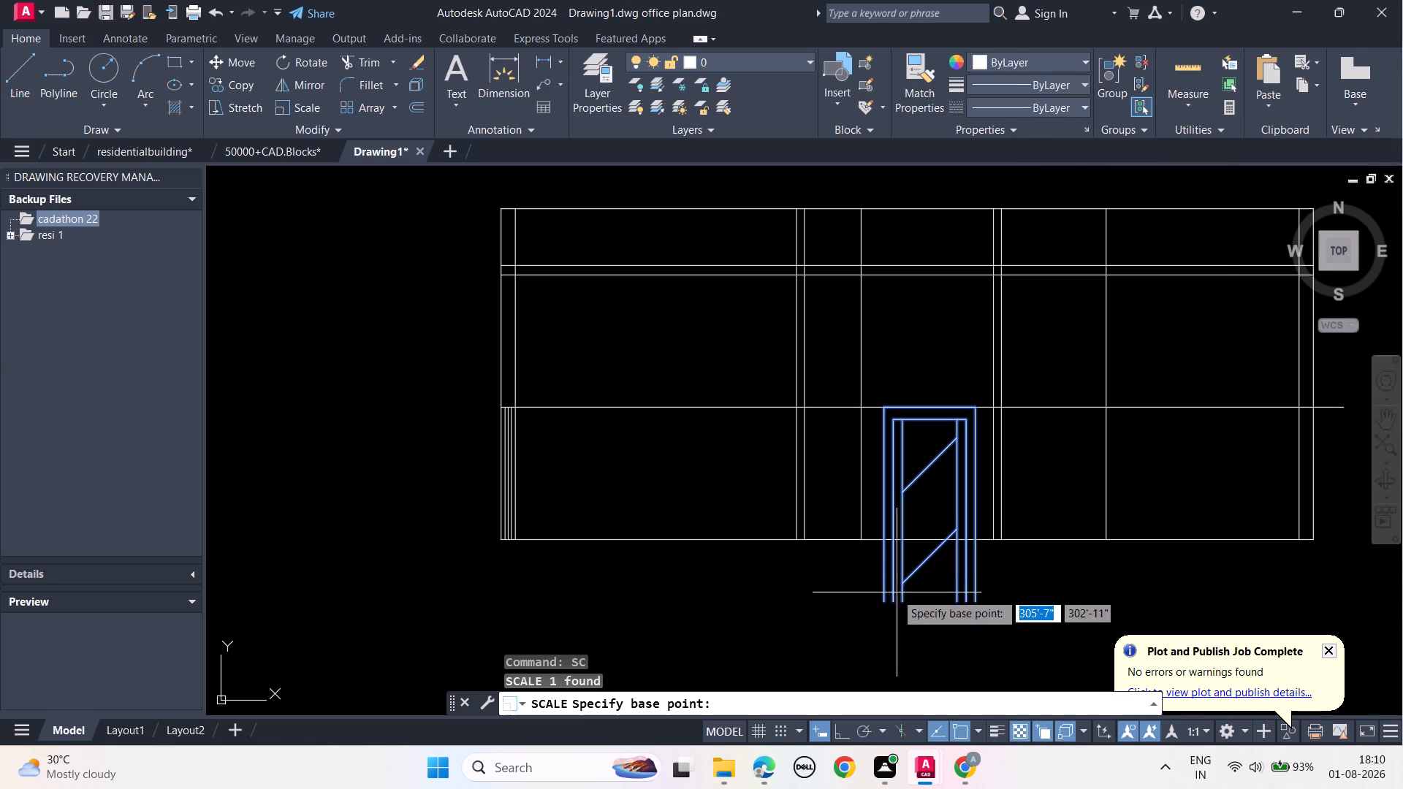
{"action": "left_click", "coordinate": [889, 598]}
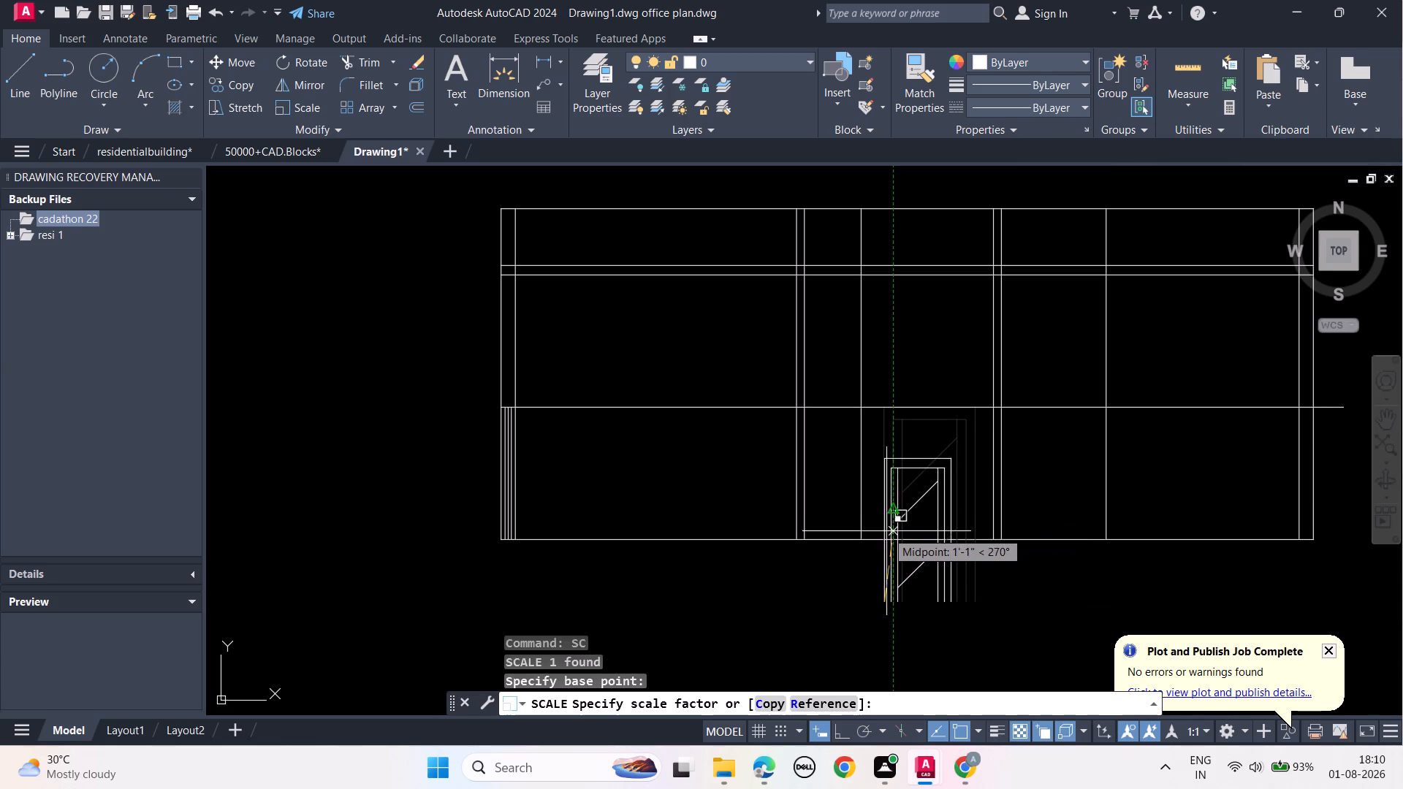
{"action": "left_click", "coordinate": [889, 524]}
Move the reduced door block up so its head midpoint sits on the 7' reference line again.
{"action": "left_click", "coordinate": [959, 587]}
{"action": "left_click", "coordinate": [879, 553]}
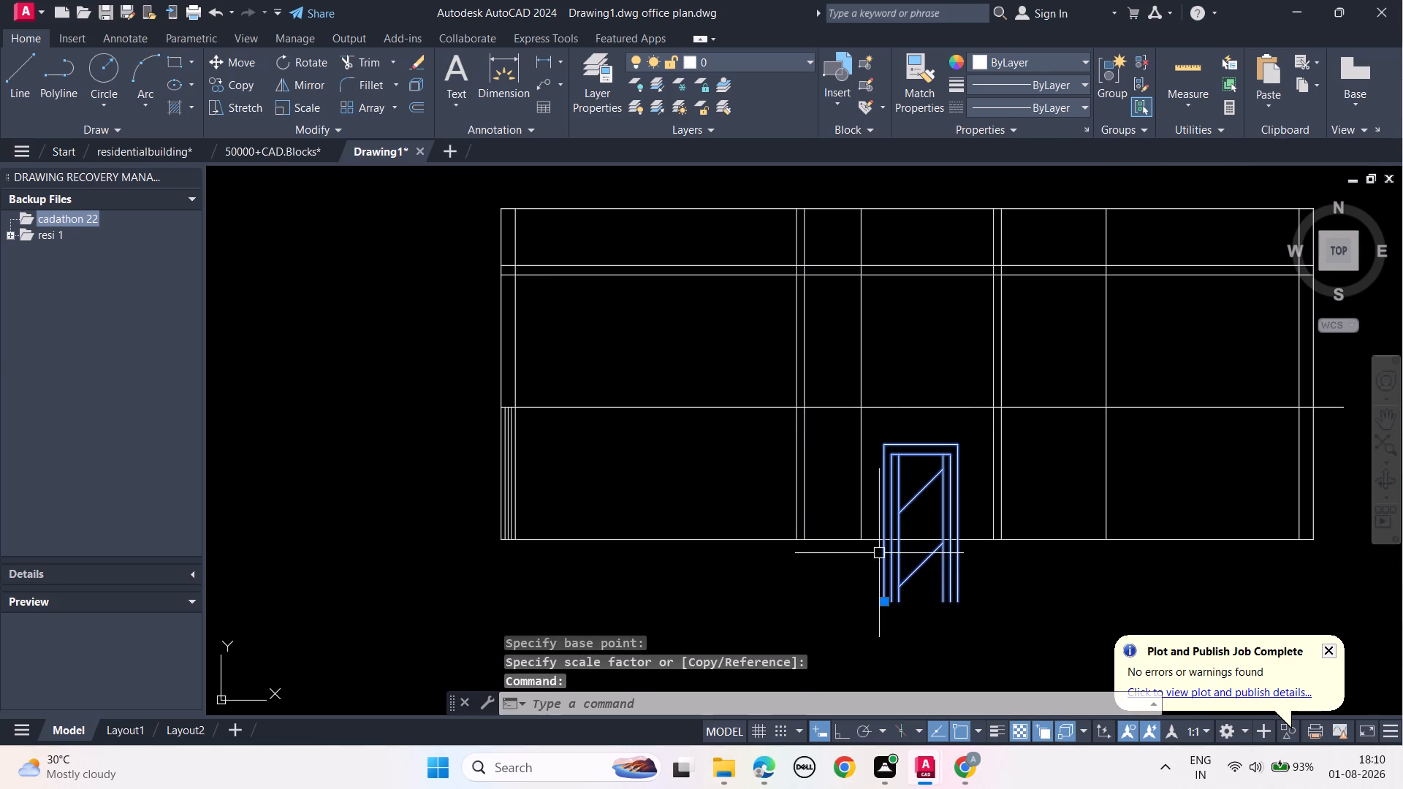
{"action": "type", "text": "MO"}
{"action": "left_click_drag", "start_coordinate": [939, 633], "coordinate": [940, 627]}
{"action": "left_click", "coordinate": [924, 446]}
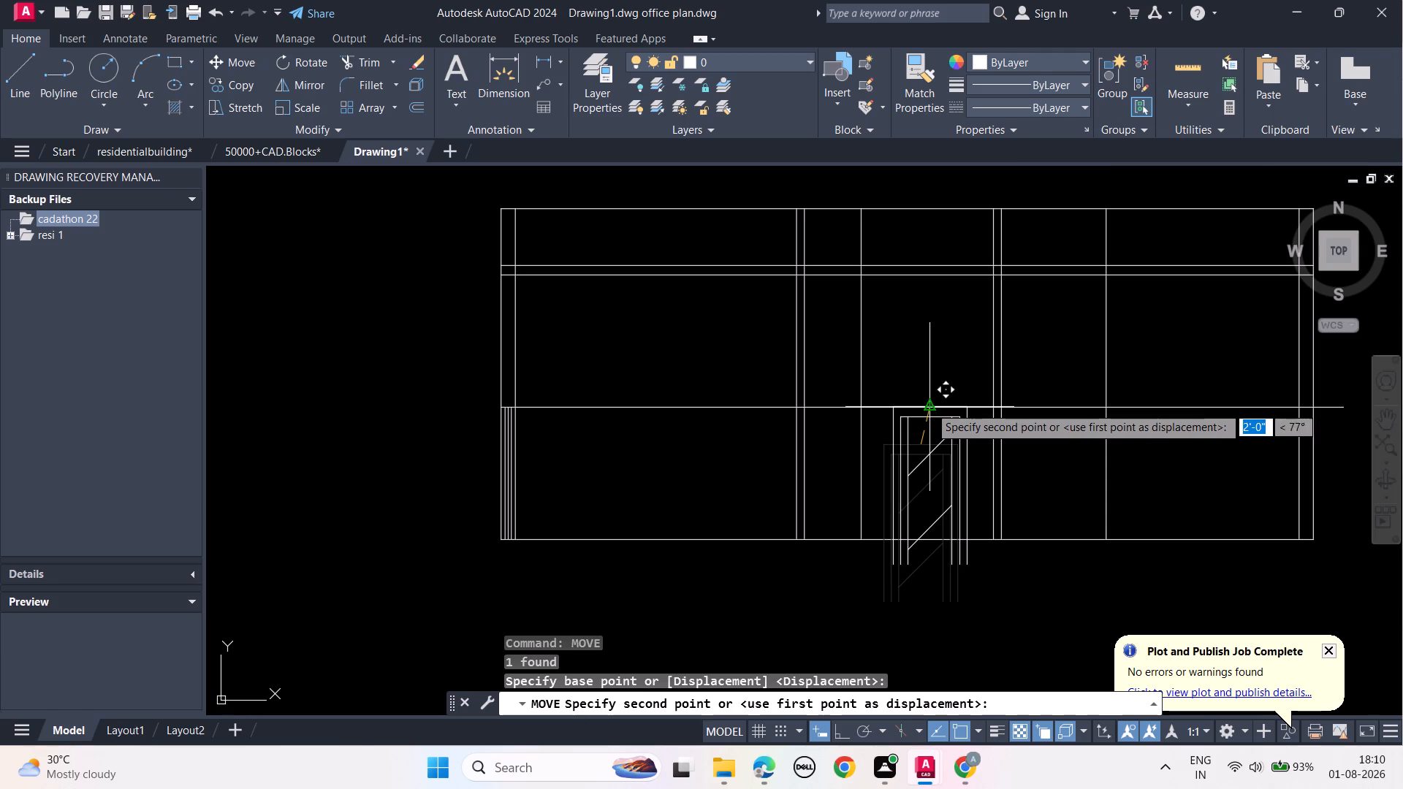
{"action": "left_click", "coordinate": [929, 406]}
Scale the door block down freehand about its head midpoint until its jambs end at about the section's floor line.
{"action": "left_click", "coordinate": [969, 560]}
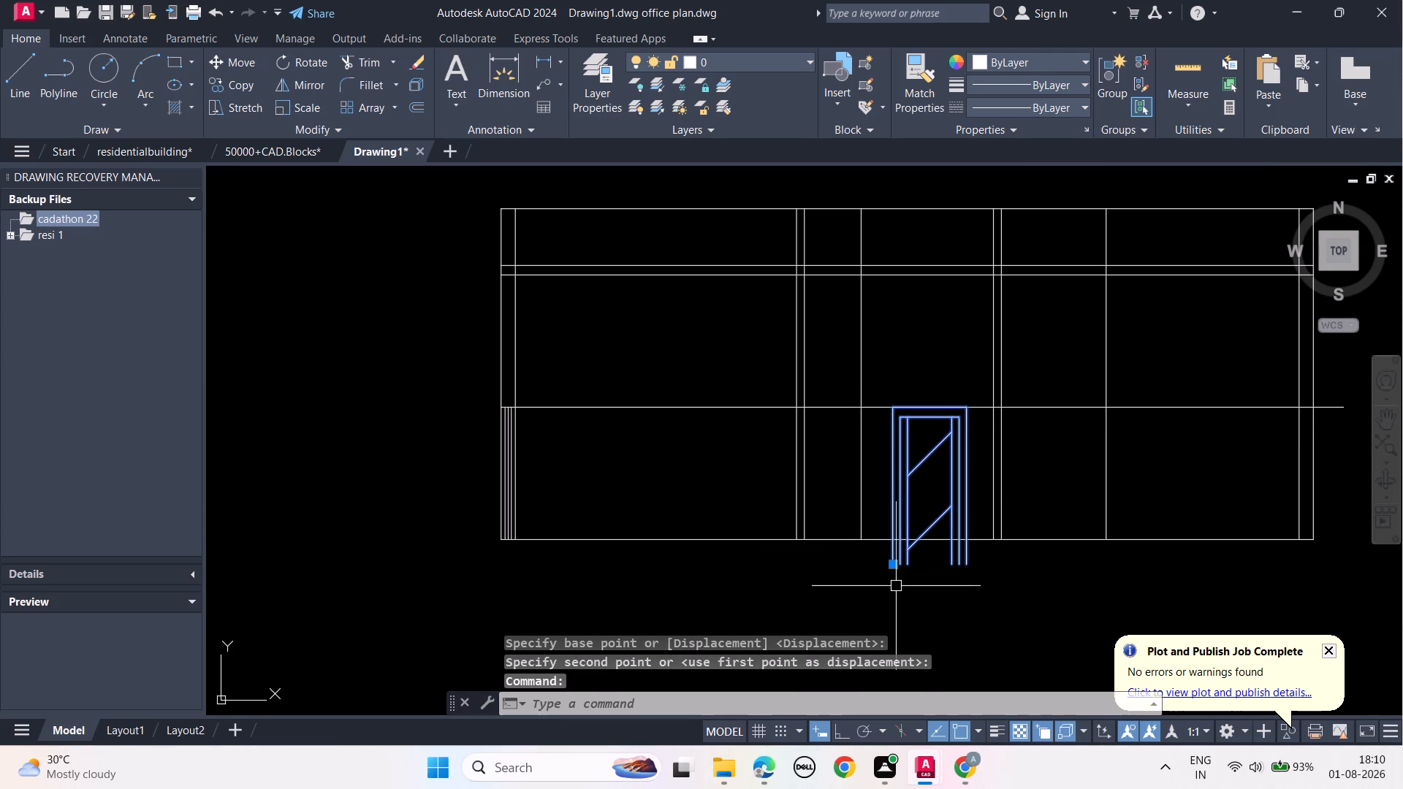
{"action": "type", "text": "SC"}
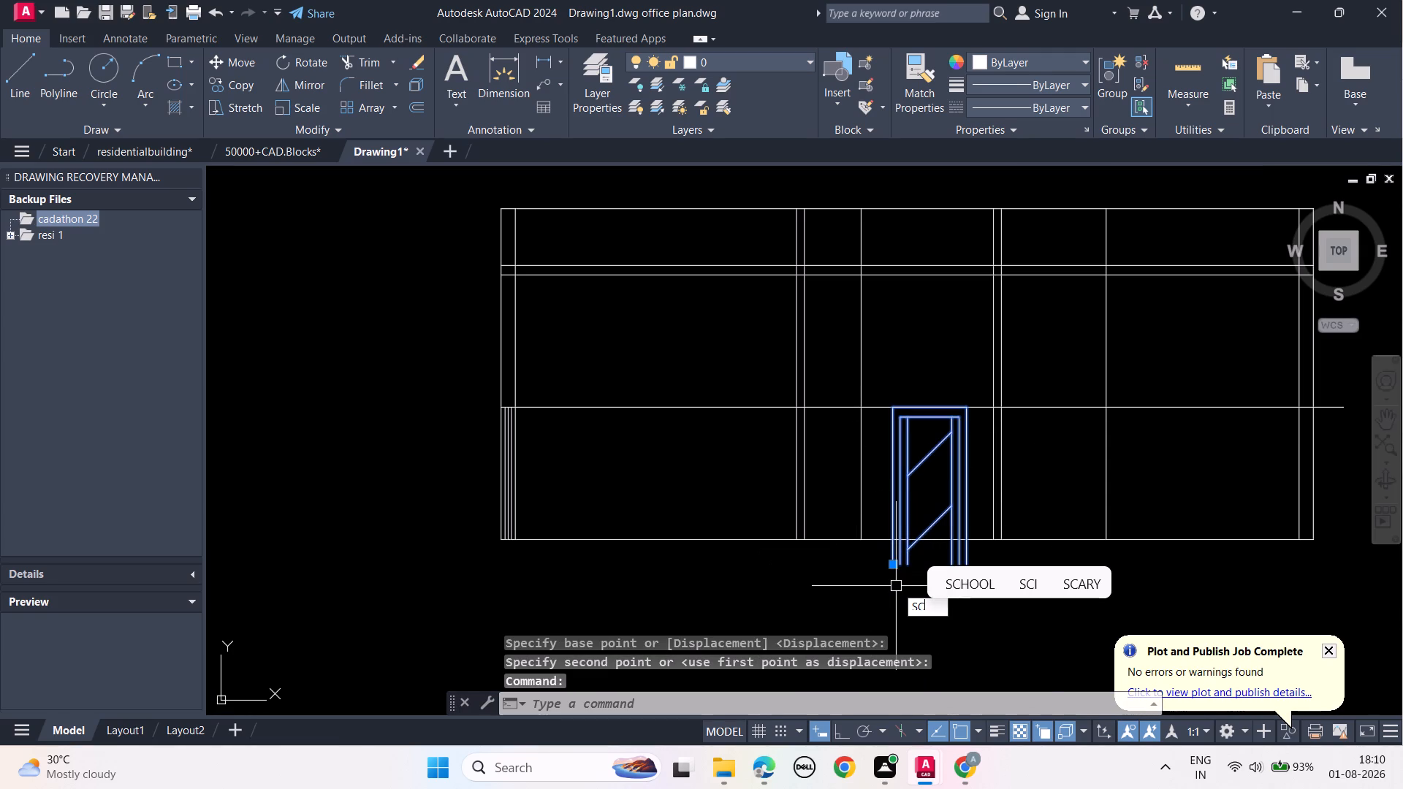
{"action": "left_click", "coordinate": [945, 622]}
{"action": "left_click", "coordinate": [927, 403]}
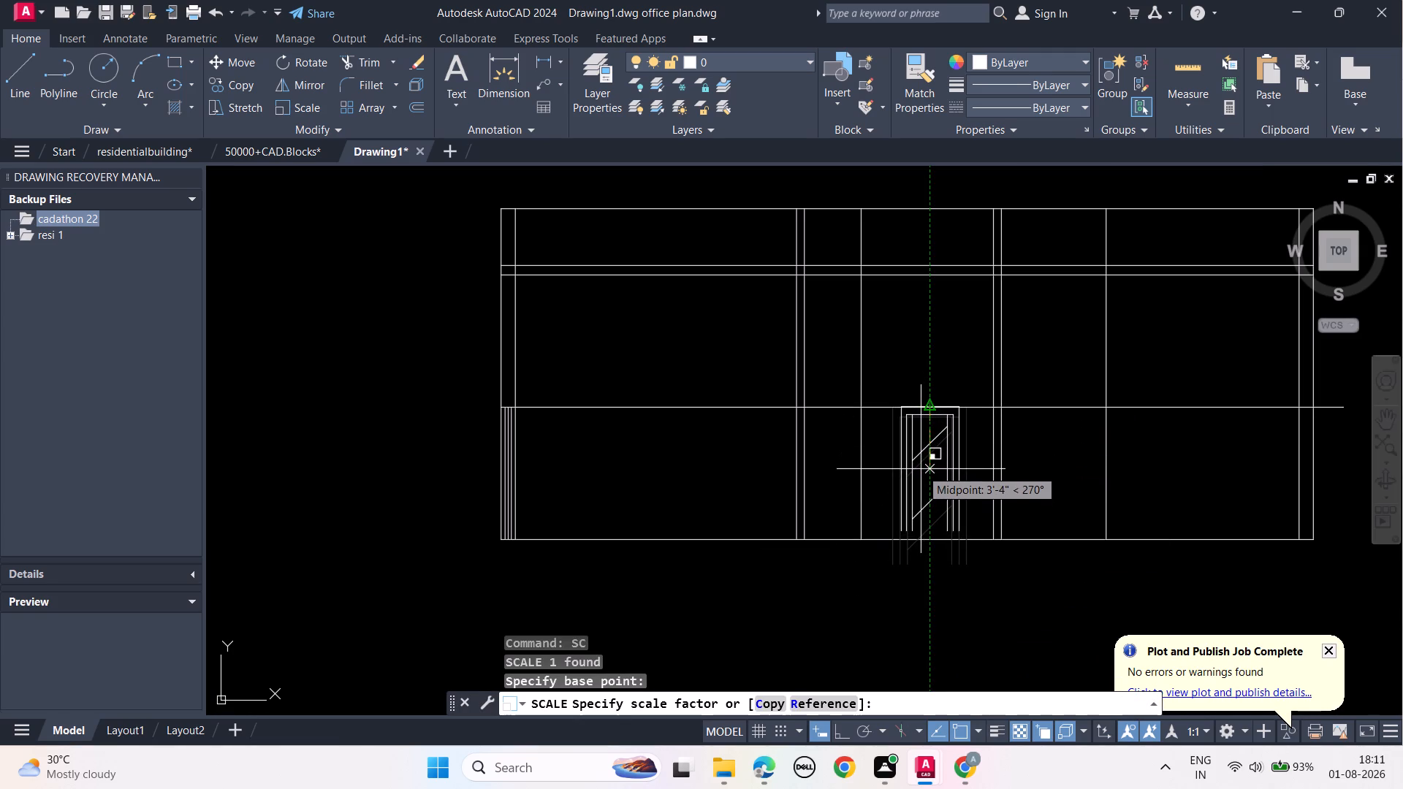
{"action": "left_click", "coordinate": [921, 474]}
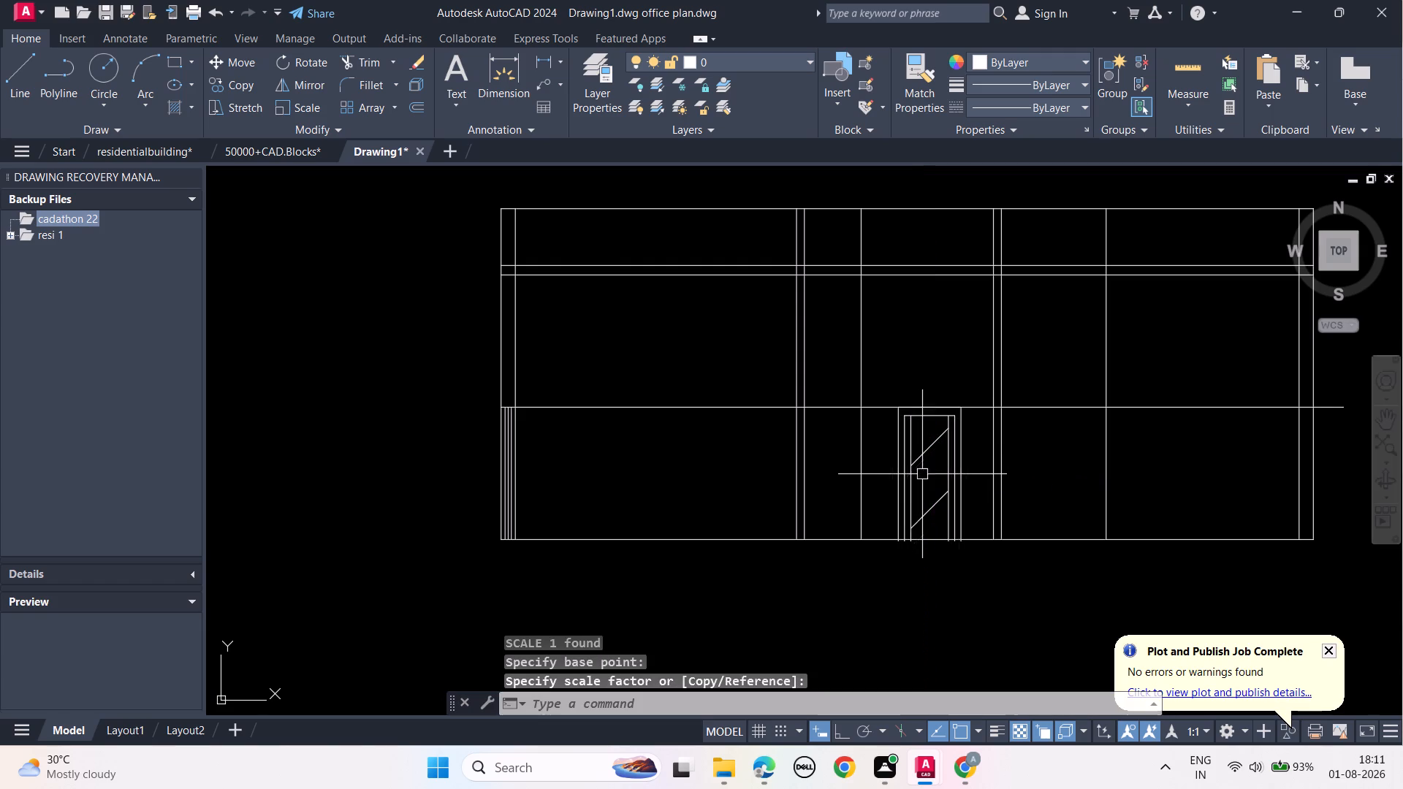
Examine the rooms and doors along the section line in the plan against the bays of the section view.
{"action": "scroll", "coordinate": [939, 535], "scroll_direction": "down", "scroll_amount": 1}
{"action": "middle_click_drag", "start_coordinate": [941, 564], "coordinate": [954, 499]}
{"action": "scroll", "coordinate": [954, 491], "scroll_direction": "down", "scroll_amount": 1}
{"action": "middle_click_drag", "start_coordinate": [945, 557], "coordinate": [955, 520]}
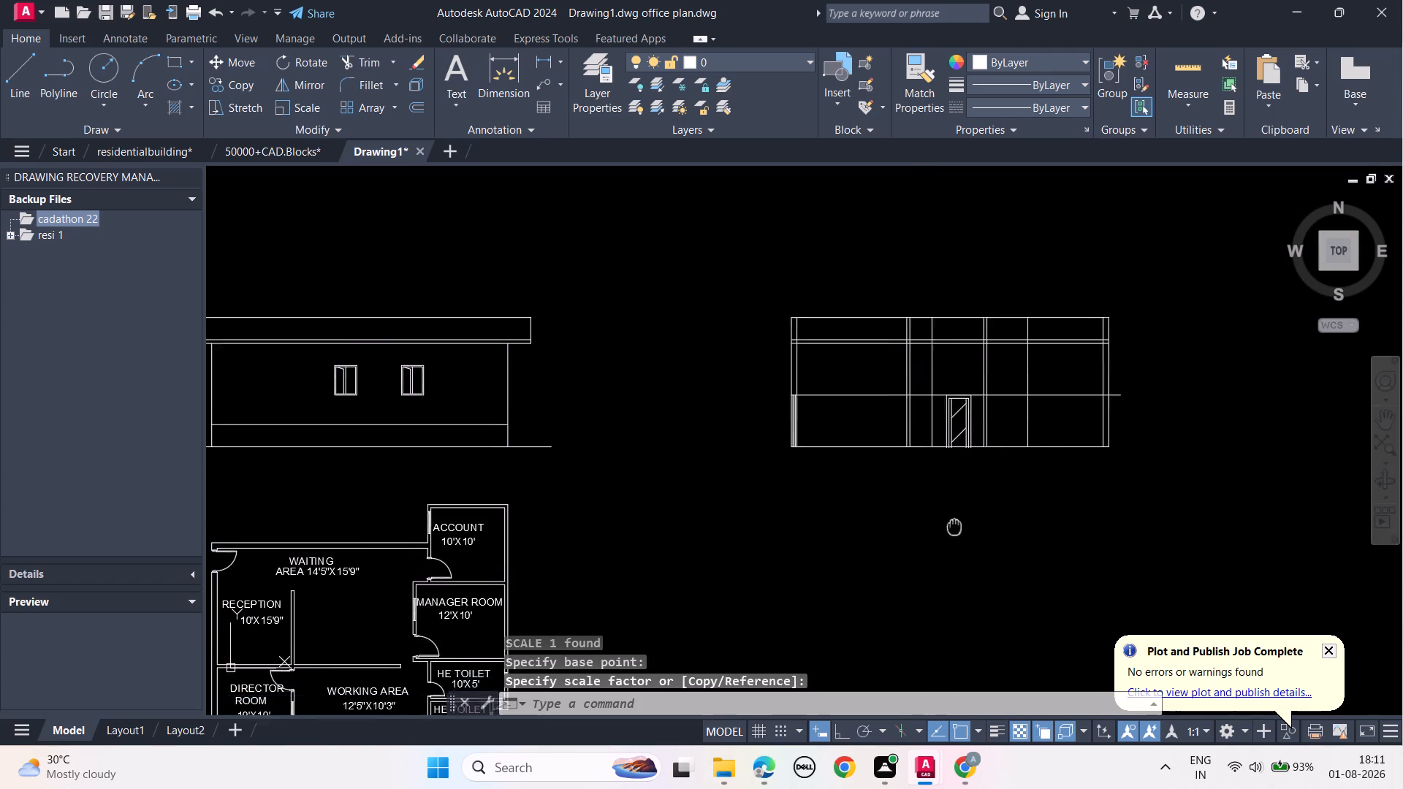
{"action": "middle_click_drag", "start_coordinate": [955, 520], "coordinate": [964, 457]}
{"action": "scroll", "coordinate": [962, 457], "scroll_direction": "down", "scroll_amount": 1}
{"action": "middle_click_drag", "start_coordinate": [938, 508], "coordinate": [909, 350]}
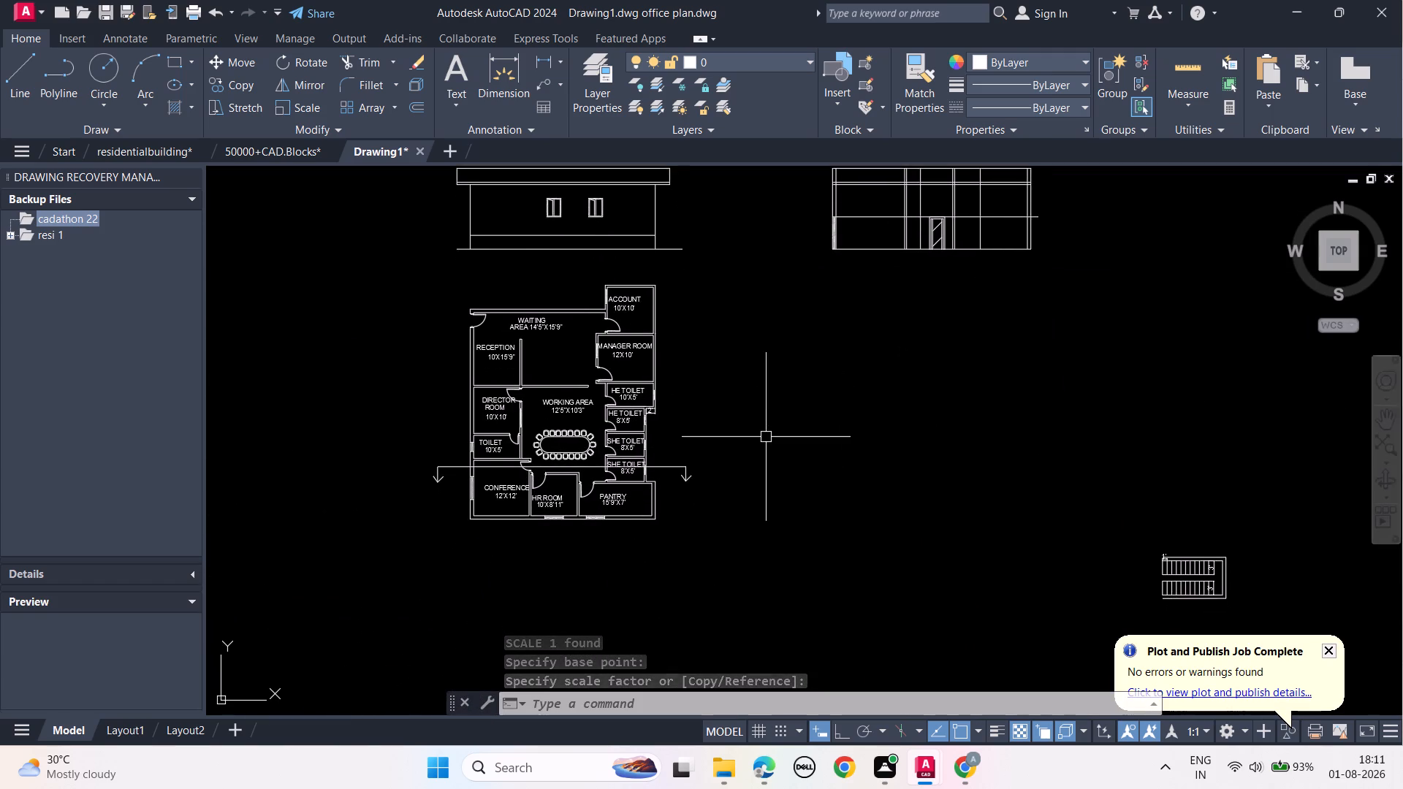
{"action": "scroll", "coordinate": [766, 438], "scroll_direction": "up", "scroll_amount": 1}
{"action": "middle_click_drag", "start_coordinate": [806, 398], "coordinate": [808, 550]}
{"action": "middle_click_drag", "start_coordinate": [879, 469], "coordinate": [877, 517]}
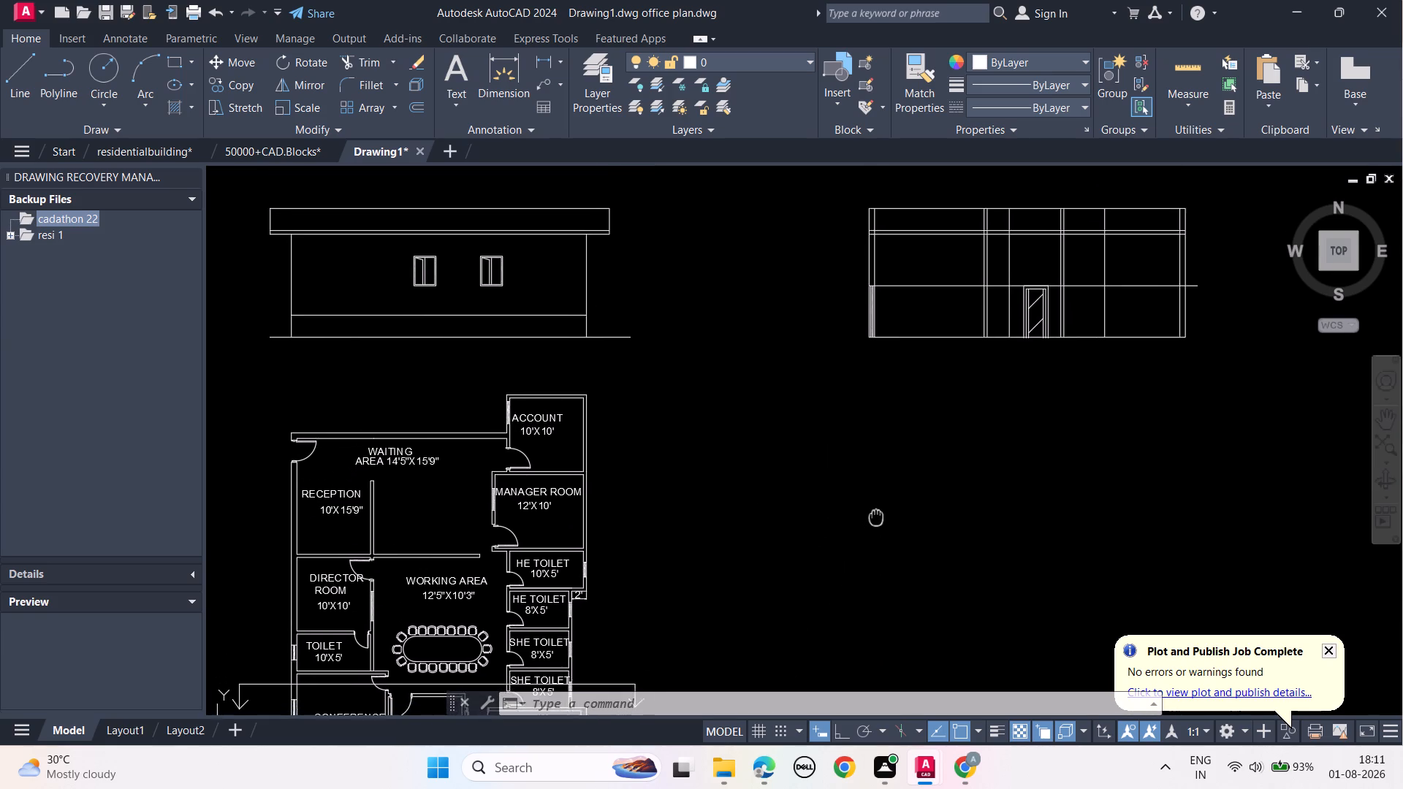
{"action": "middle_click_drag", "start_coordinate": [877, 517], "coordinate": [902, 477]}
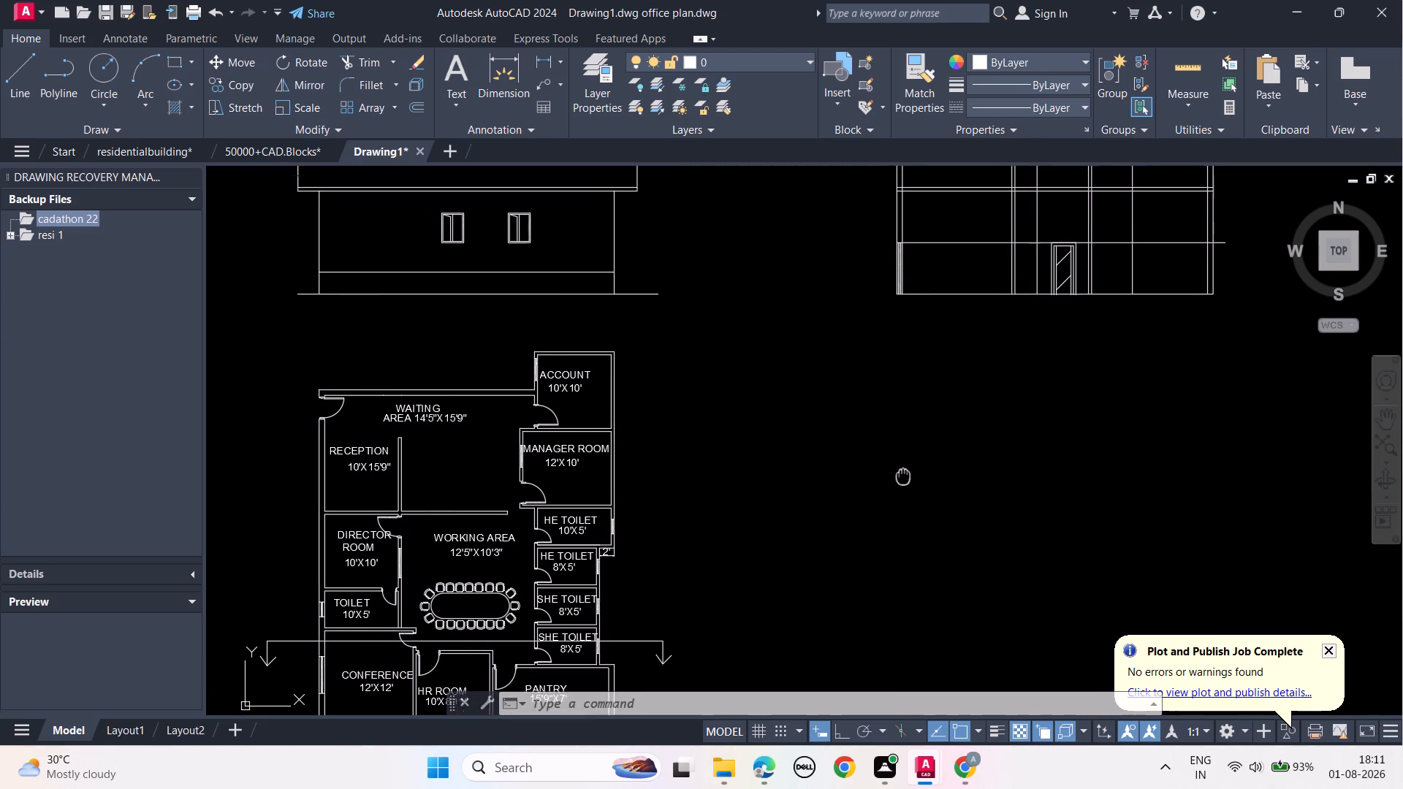
{"action": "middle_click_drag", "start_coordinate": [902, 477], "coordinate": [665, 598]}
{"action": "scroll", "coordinate": [666, 598], "scroll_direction": "up", "scroll_amount": 1}
{"action": "middle_click_drag", "start_coordinate": [815, 461], "coordinate": [703, 609]}
{"action": "middle_click_drag", "start_coordinate": [860, 505], "coordinate": [860, 507]}
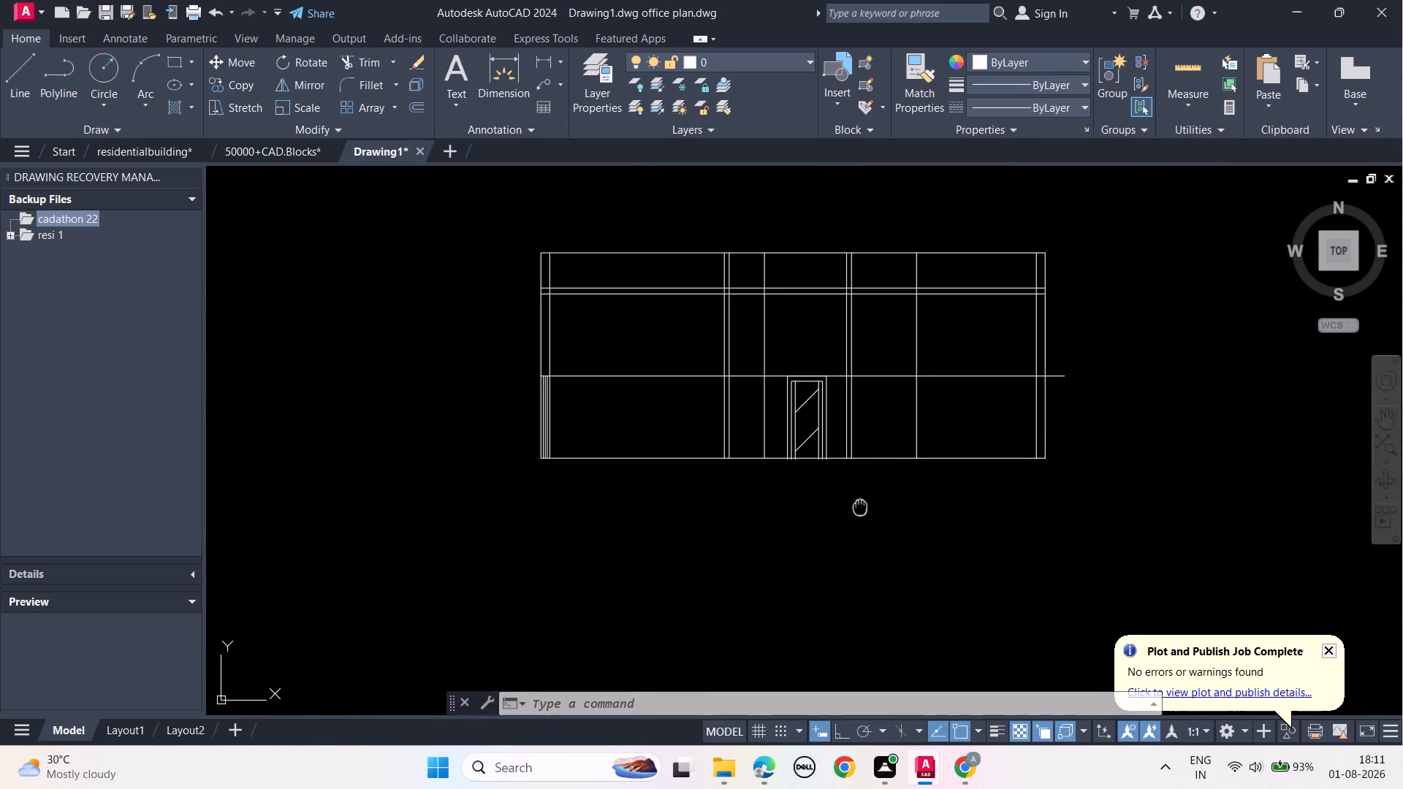
{"action": "middle_click_drag", "start_coordinate": [860, 507], "coordinate": [853, 525]}
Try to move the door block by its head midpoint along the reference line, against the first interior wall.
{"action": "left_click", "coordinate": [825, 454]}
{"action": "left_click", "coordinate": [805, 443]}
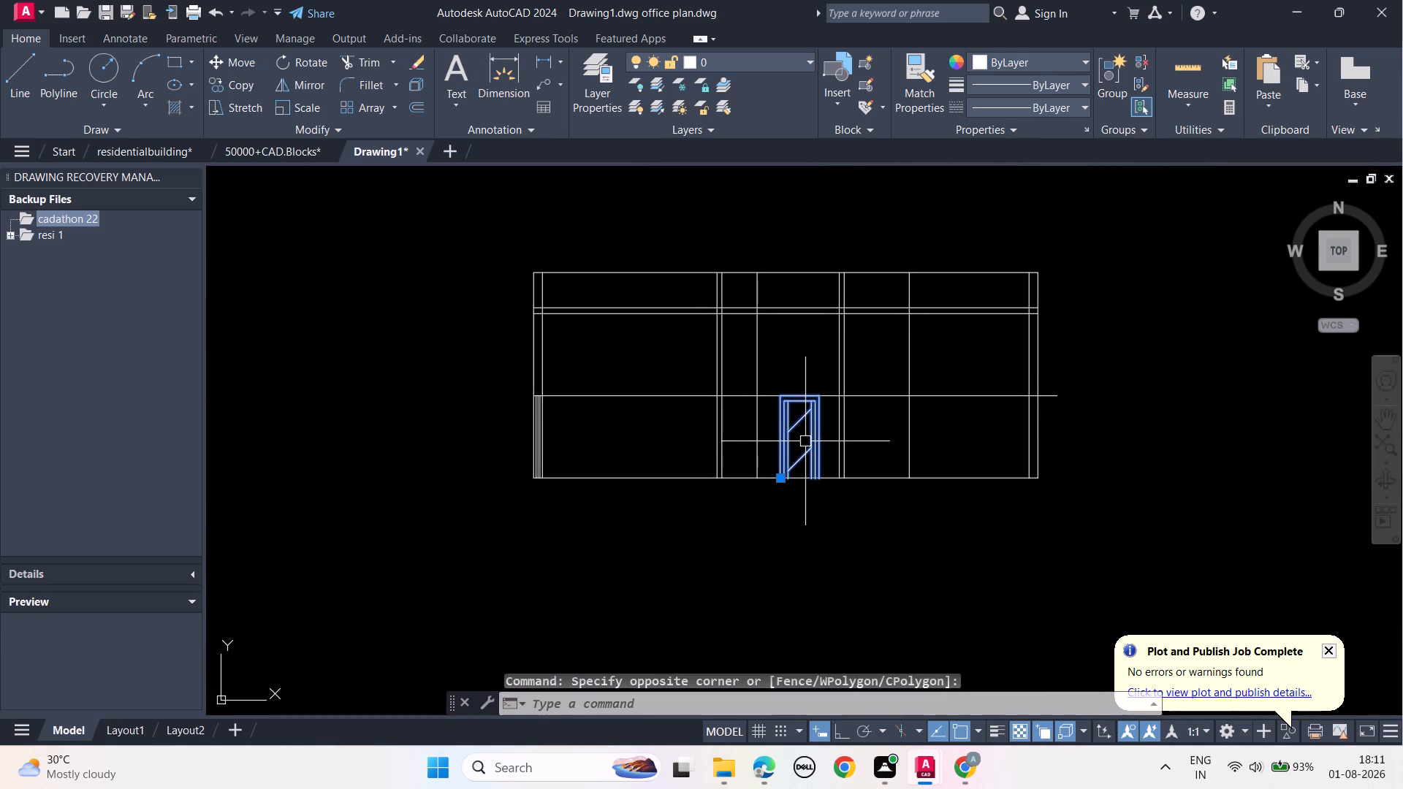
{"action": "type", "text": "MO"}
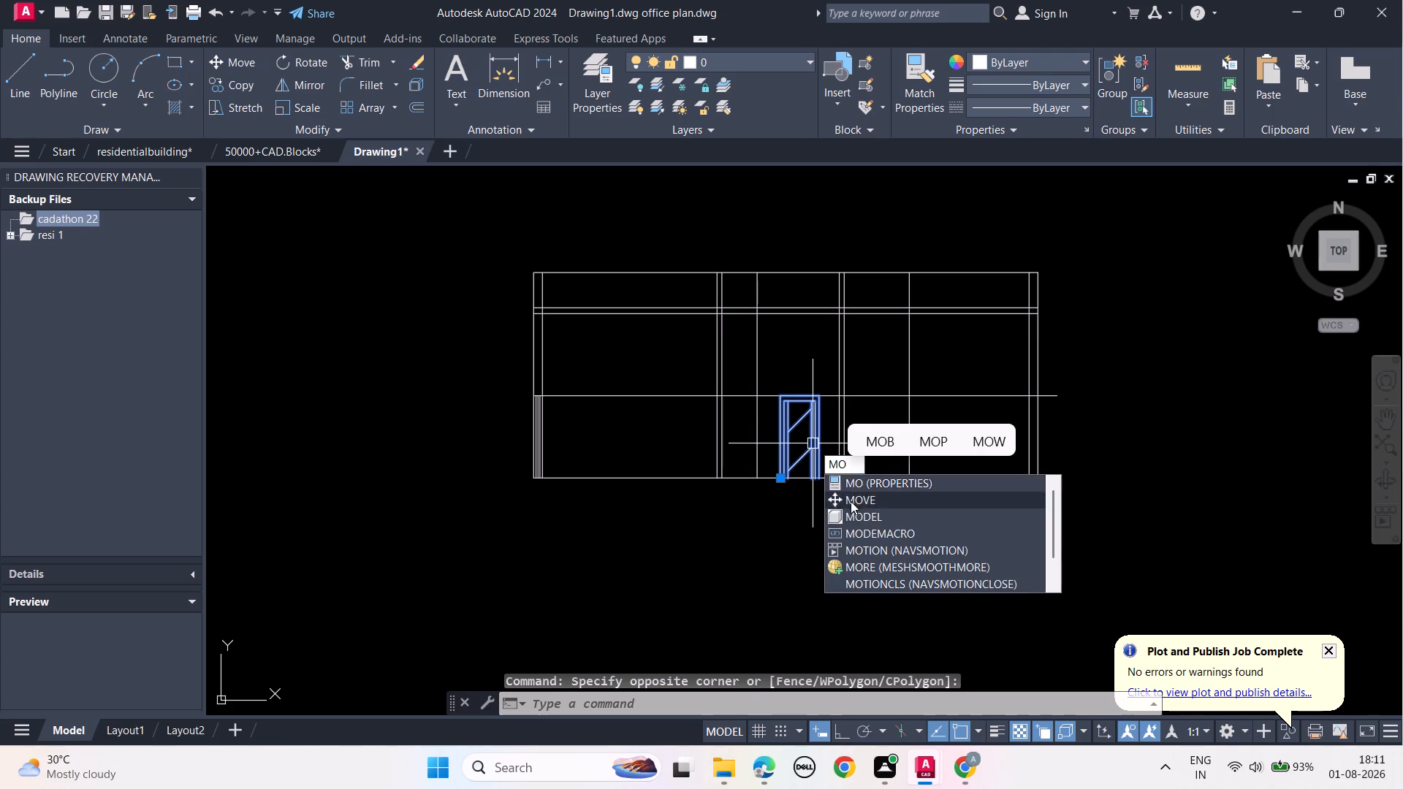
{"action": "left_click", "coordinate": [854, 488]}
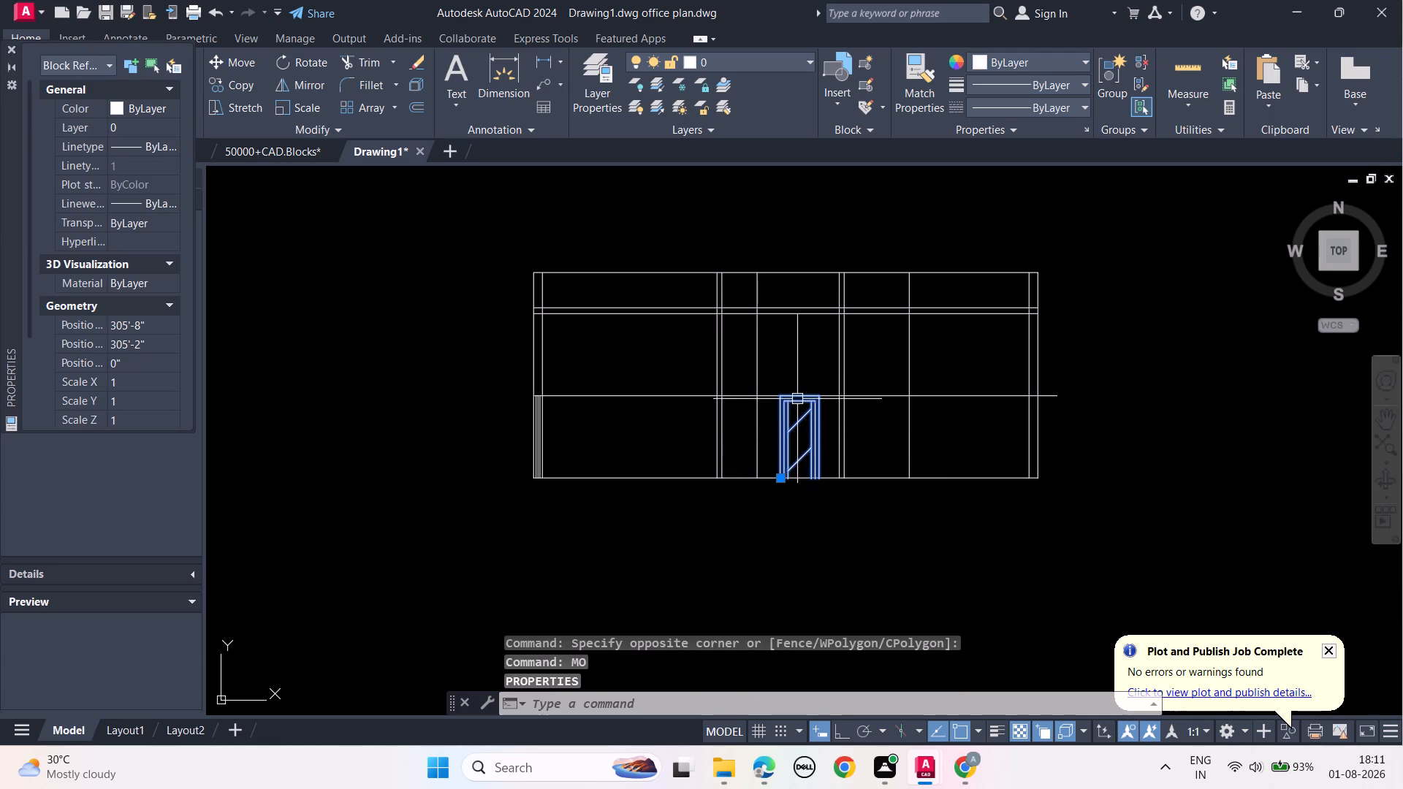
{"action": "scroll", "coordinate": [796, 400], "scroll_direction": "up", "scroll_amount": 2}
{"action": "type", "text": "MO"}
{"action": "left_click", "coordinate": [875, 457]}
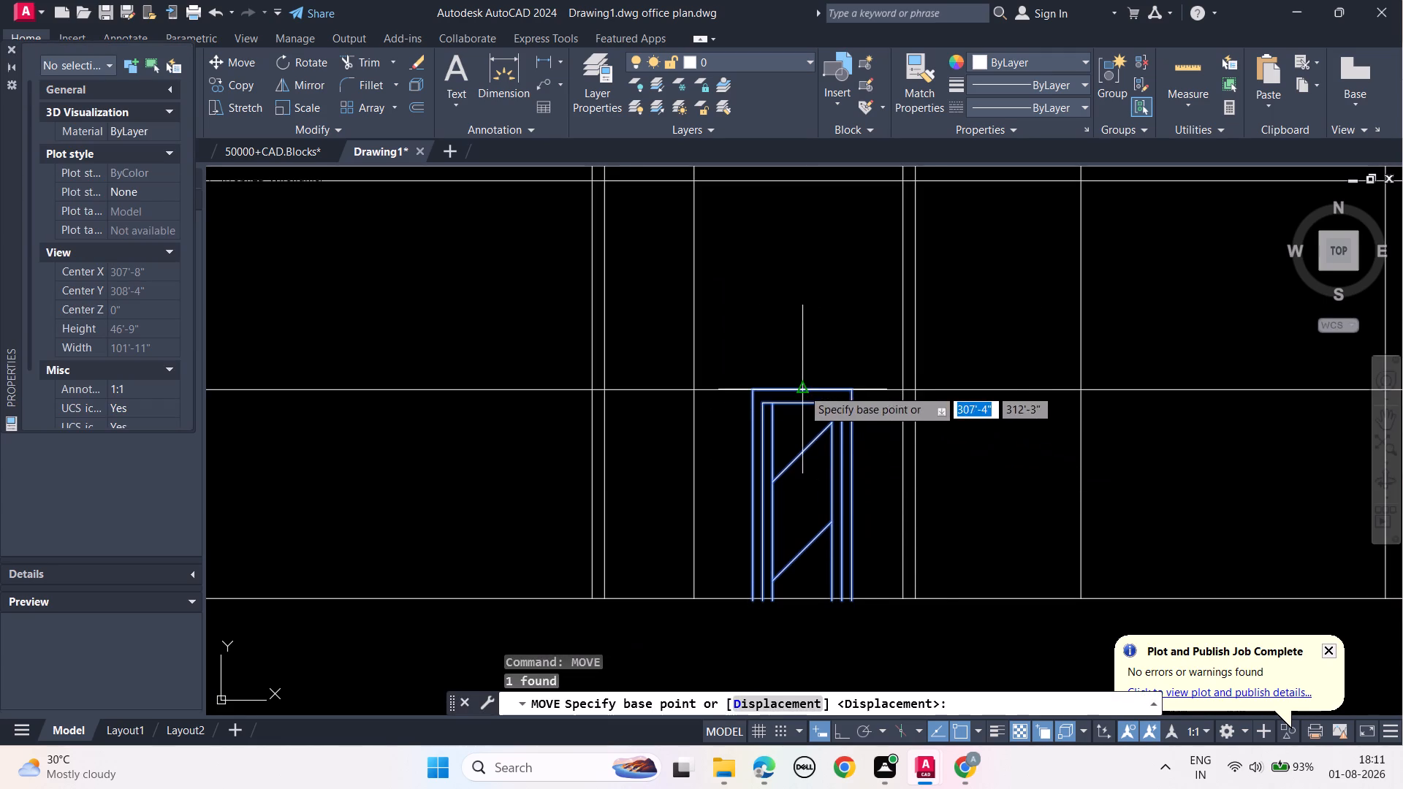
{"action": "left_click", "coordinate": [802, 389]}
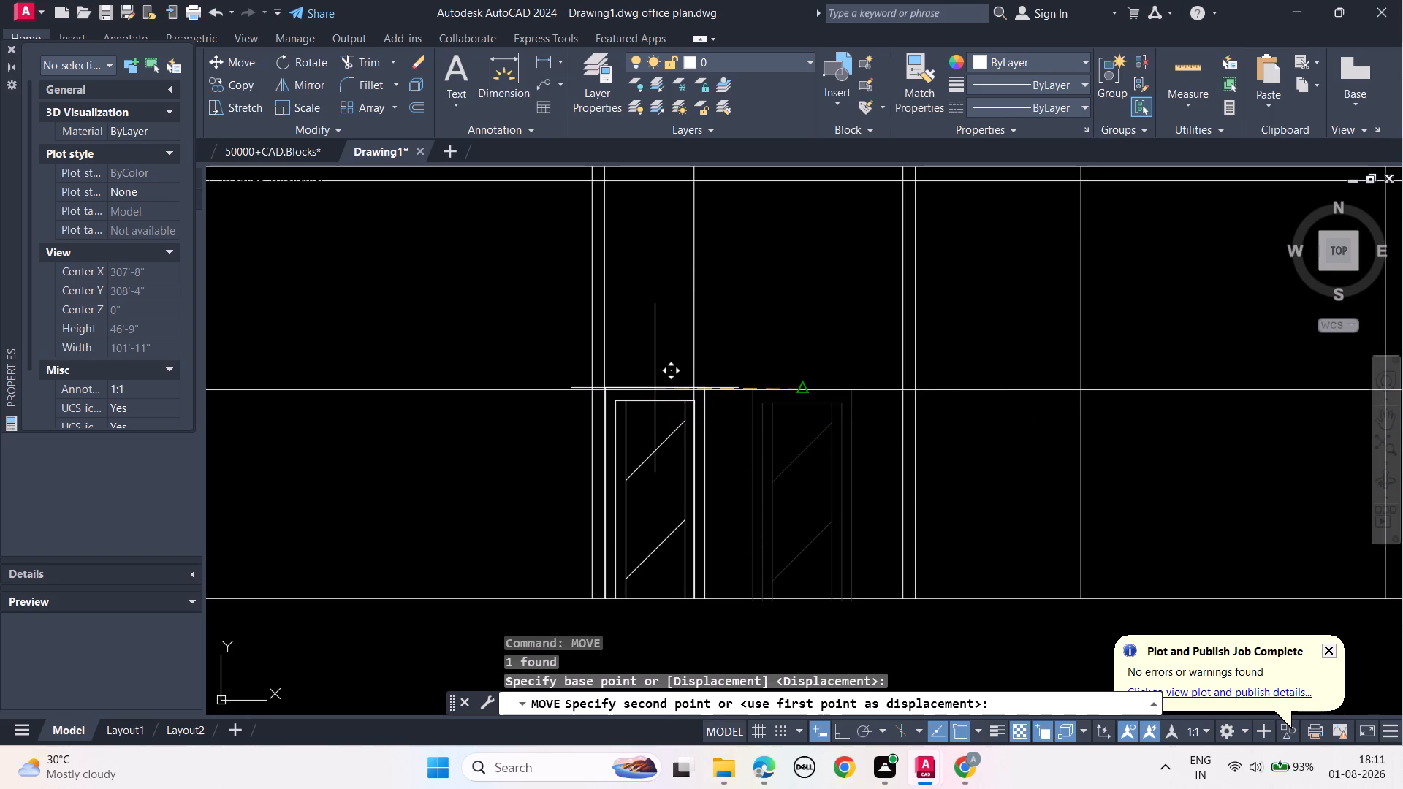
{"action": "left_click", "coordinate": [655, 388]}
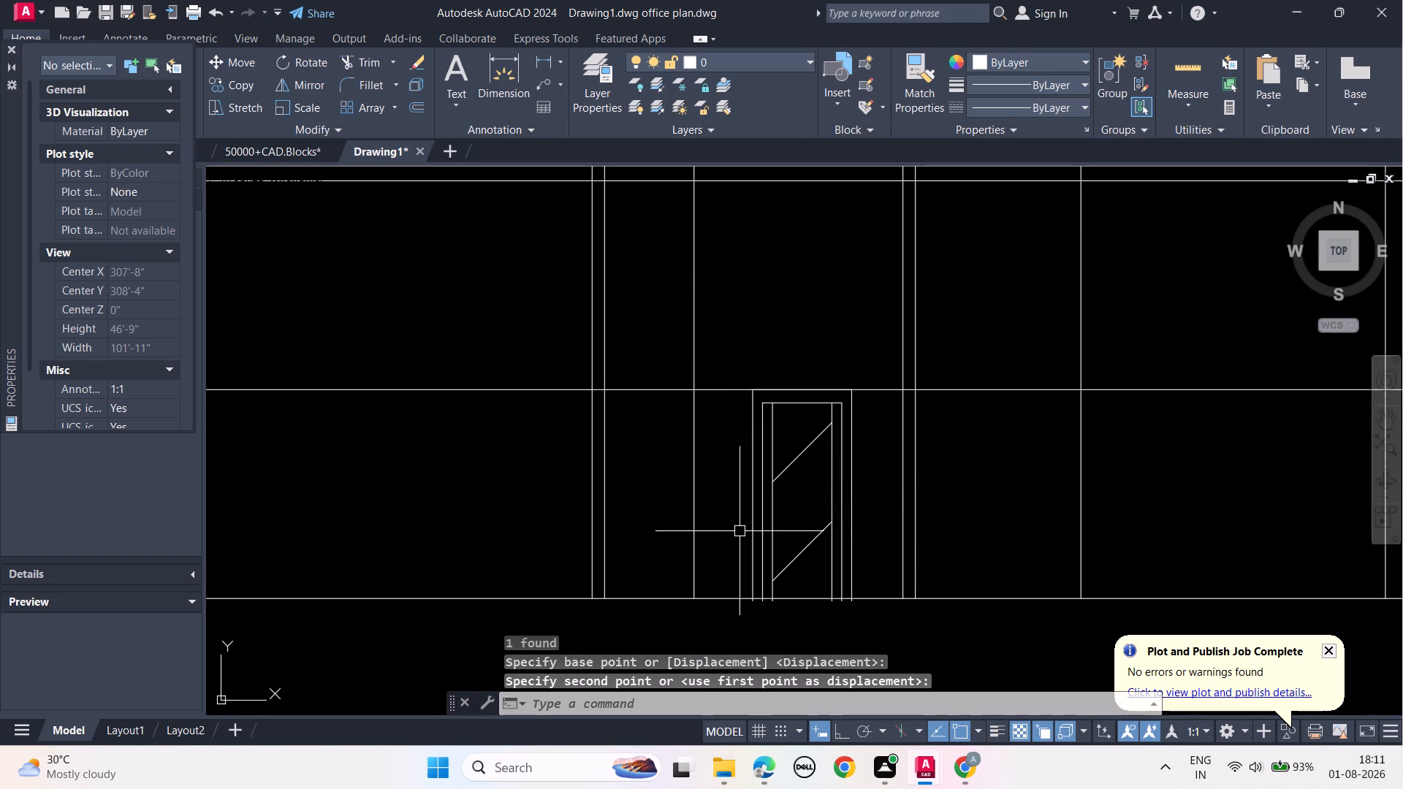
Delete the single vertical line between the first interior wall and the door in the section view.
{"action": "left_click", "coordinate": [695, 461]}
{"action": "key", "text": "Delete"}
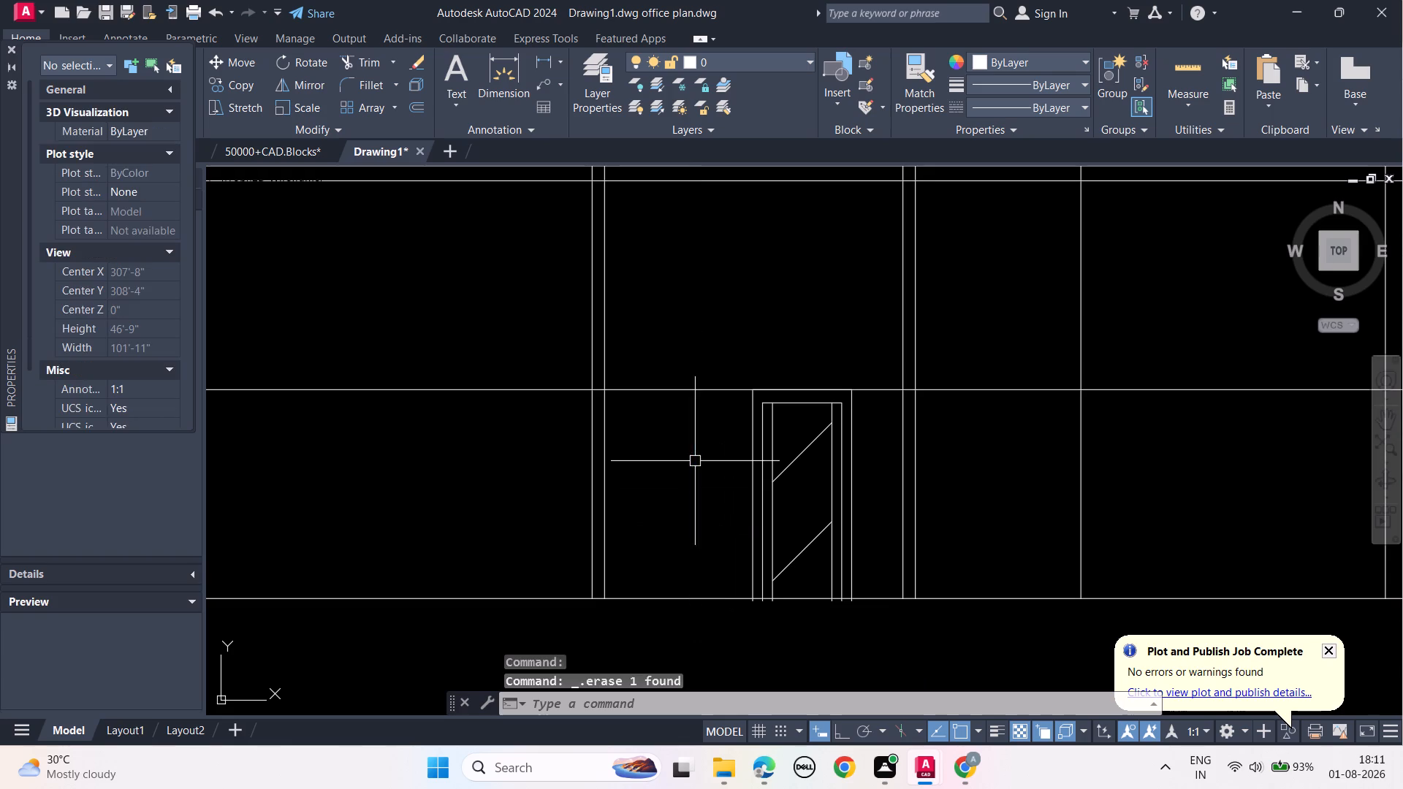
Move the door block by its lower-left corner to where the first interior wall's right face meets the floor line.
{"action": "left_click_drag", "start_coordinate": [844, 509], "coordinate": [840, 502]}
{"action": "type", "text": "MO"}
{"action": "left_click", "coordinate": [838, 606]}
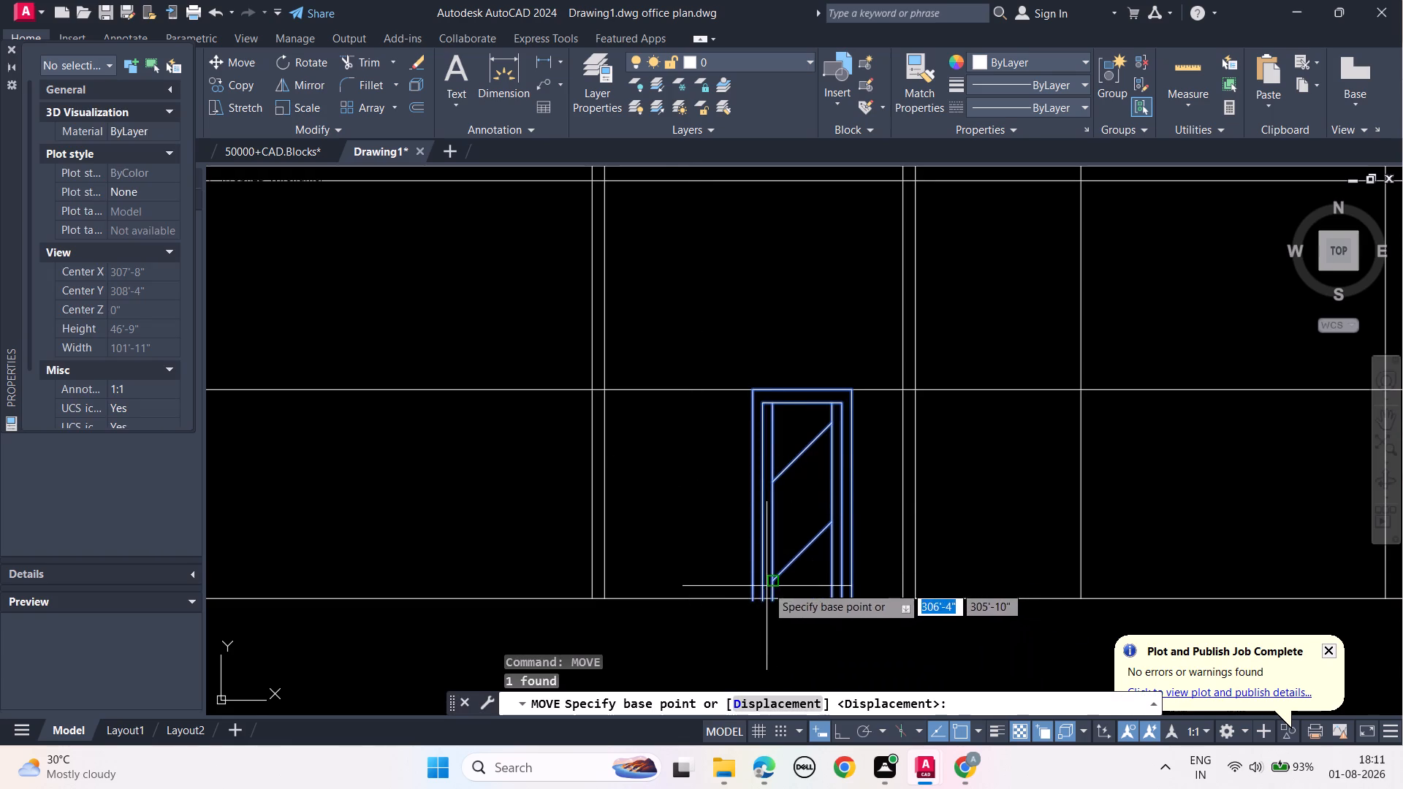
{"action": "left_click", "coordinate": [751, 595]}
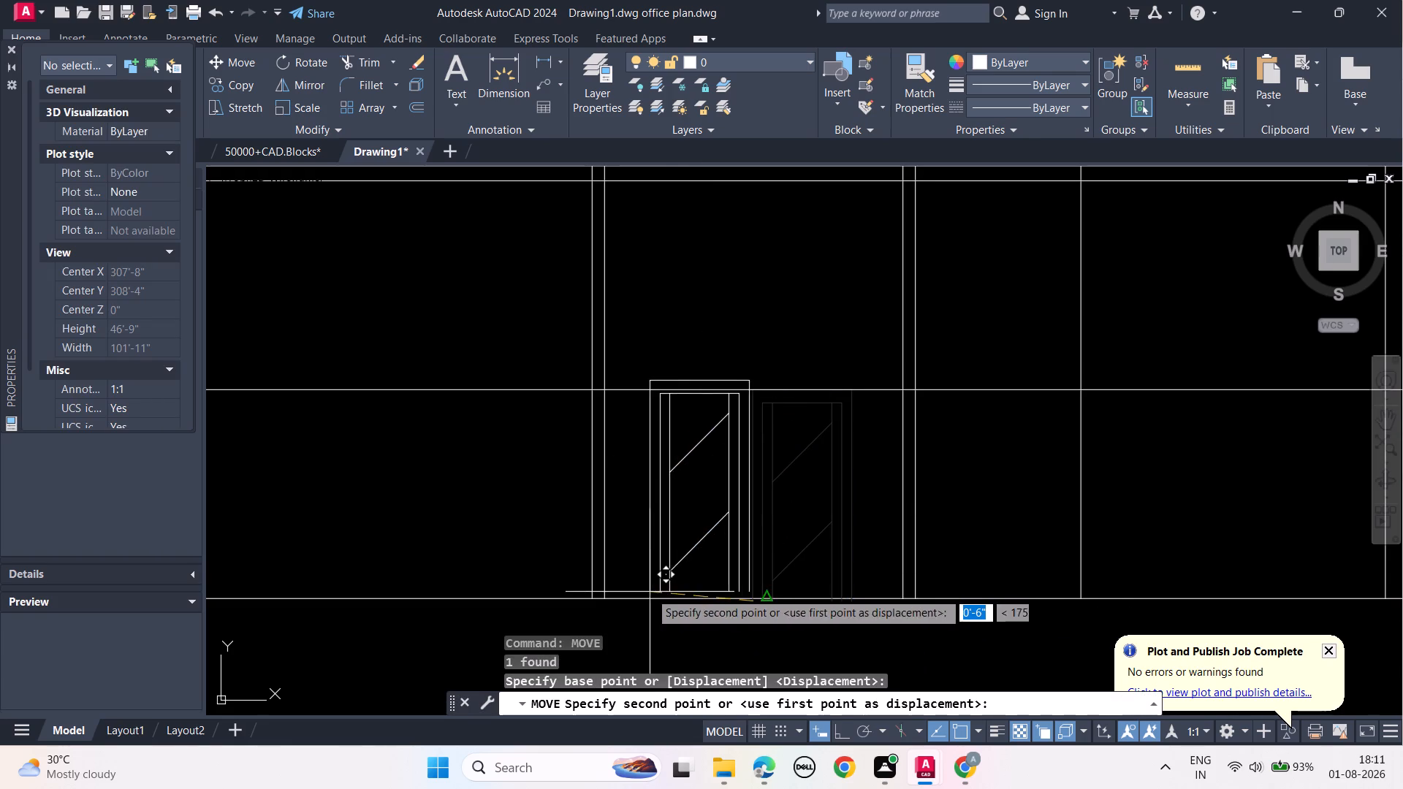
{"action": "left_click", "coordinate": [599, 598]}
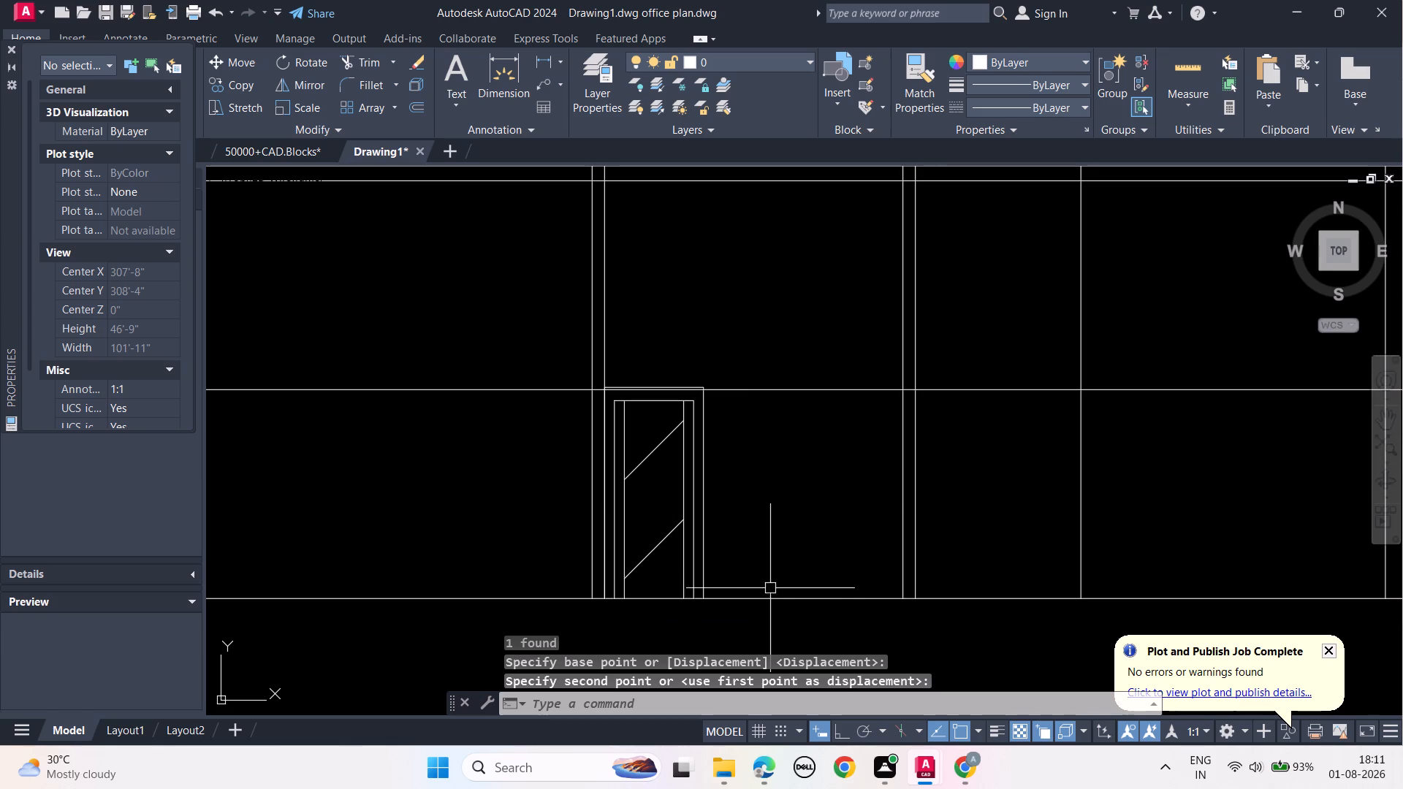
{"action": "key", "text": "Escape"}
{"action": "key", "text": "Escape"}
{"action": "key", "text": "Escape"}
Review the door's position in the section view and check the doors near the section line in the plan.
{"action": "scroll", "coordinate": [821, 582], "scroll_direction": "down", "scroll_amount": 1}
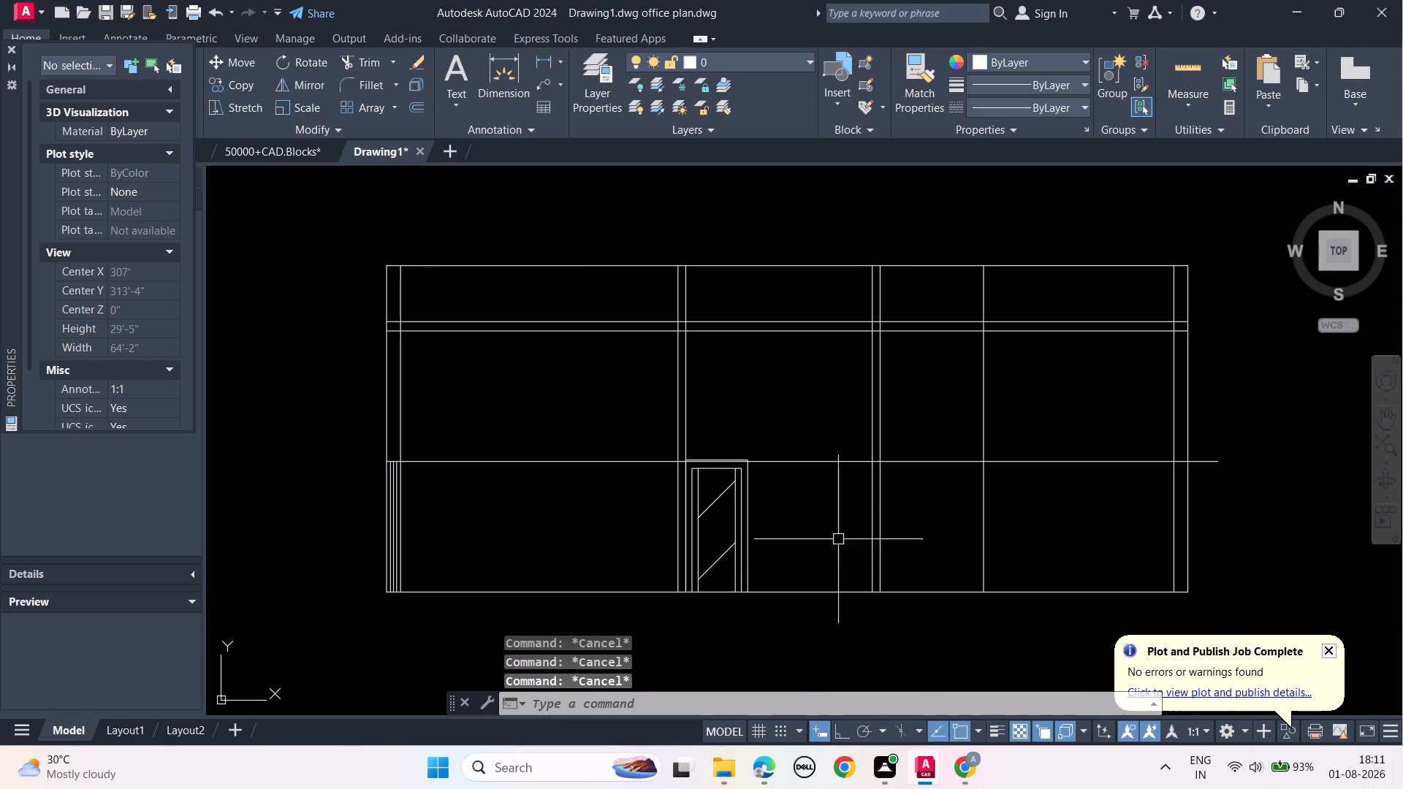
{"action": "middle_click", "coordinate": [844, 518]}
{"action": "scroll", "coordinate": [843, 517], "scroll_direction": "down", "scroll_amount": 1}
{"action": "middle_click_drag", "start_coordinate": [830, 593], "coordinate": [862, 472]}
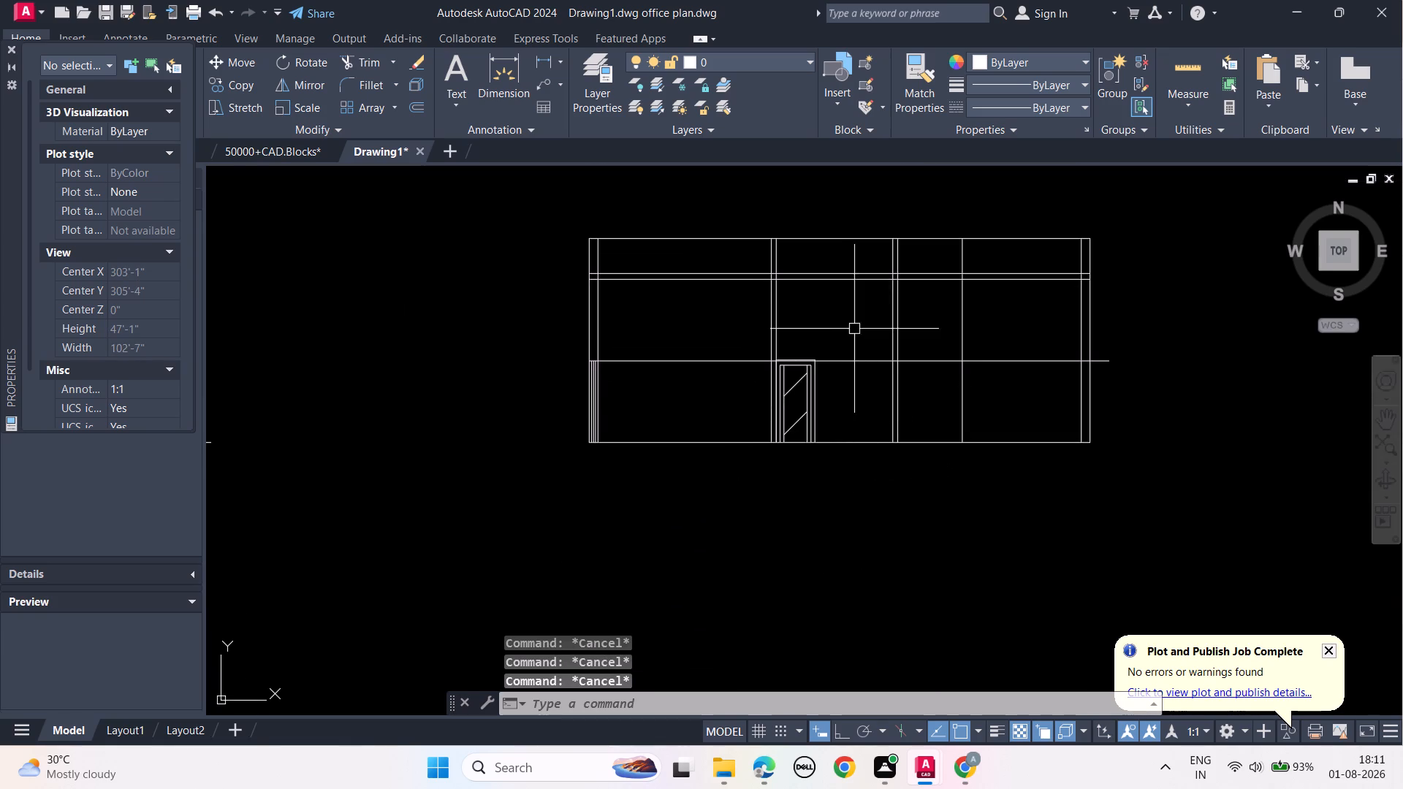
{"action": "scroll", "coordinate": [819, 318], "scroll_direction": "up", "scroll_amount": 2}
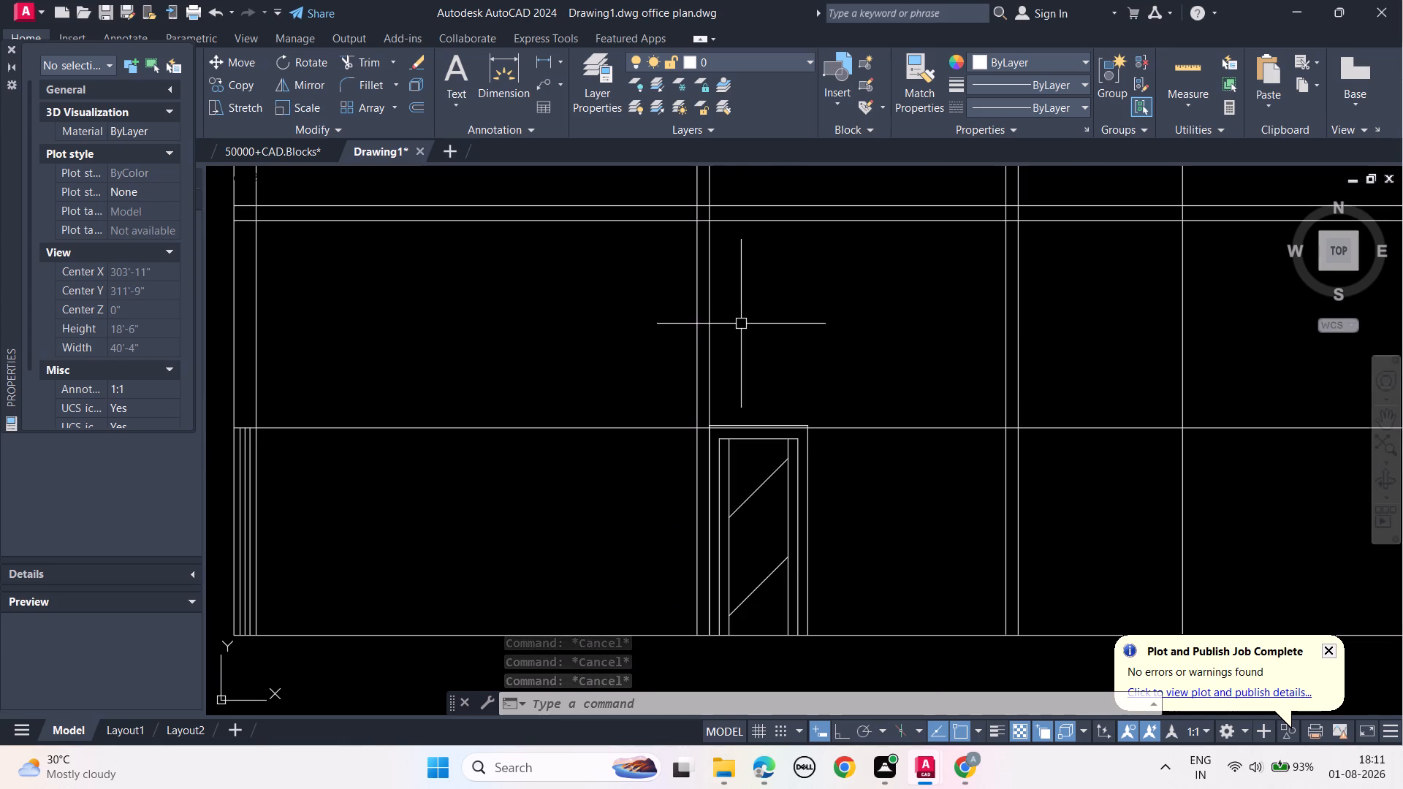
{"action": "scroll", "coordinate": [739, 342], "scroll_direction": "down", "scroll_amount": 1}
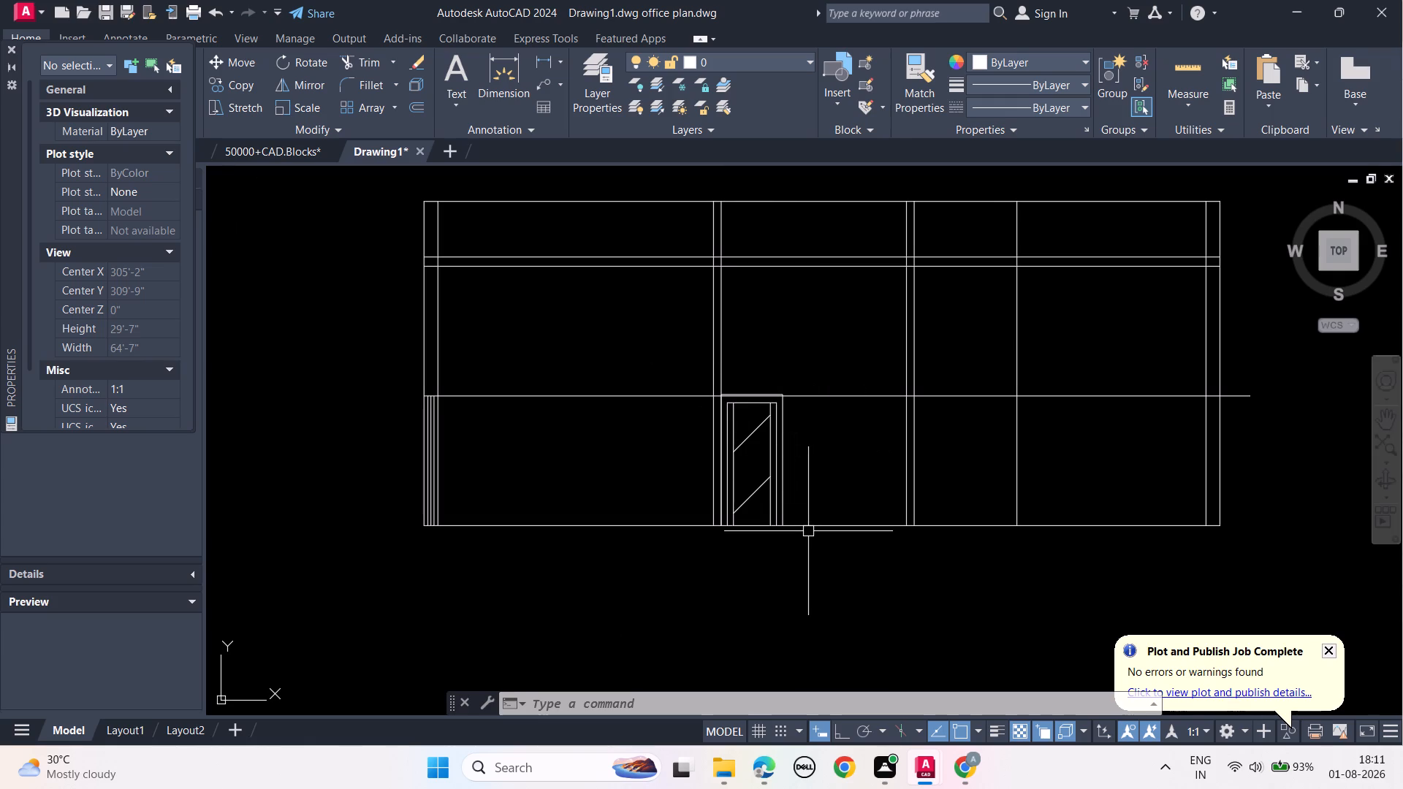
{"action": "scroll", "coordinate": [810, 530], "scroll_direction": "down", "scroll_amount": 1}
{"action": "middle_click_drag", "start_coordinate": [774, 568], "coordinate": [821, 436]}
{"action": "scroll", "coordinate": [820, 448], "scroll_direction": "down", "scroll_amount": 1}
{"action": "middle_click_drag", "start_coordinate": [753, 536], "coordinate": [854, 443]}
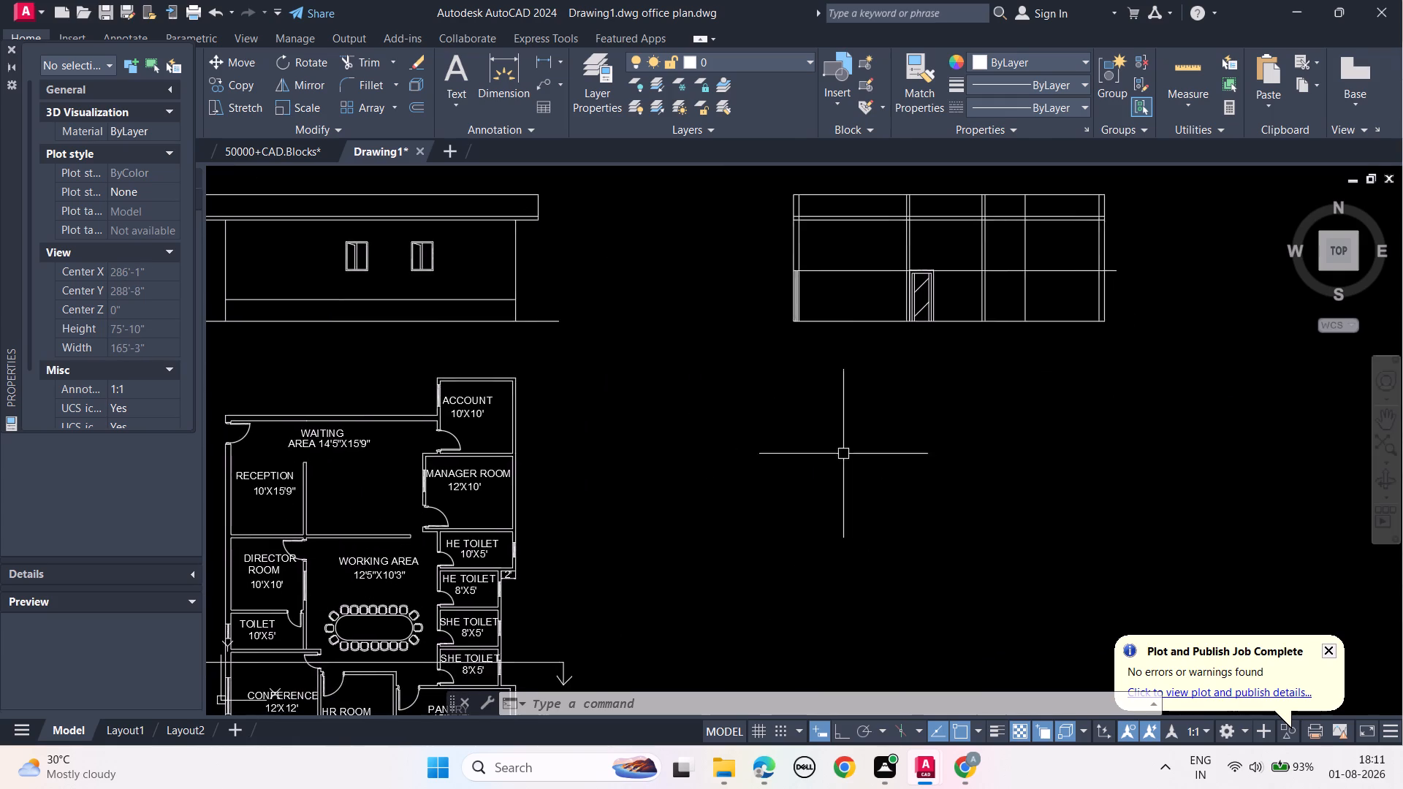
{"action": "middle_click_drag", "start_coordinate": [718, 561], "coordinate": [856, 433]}
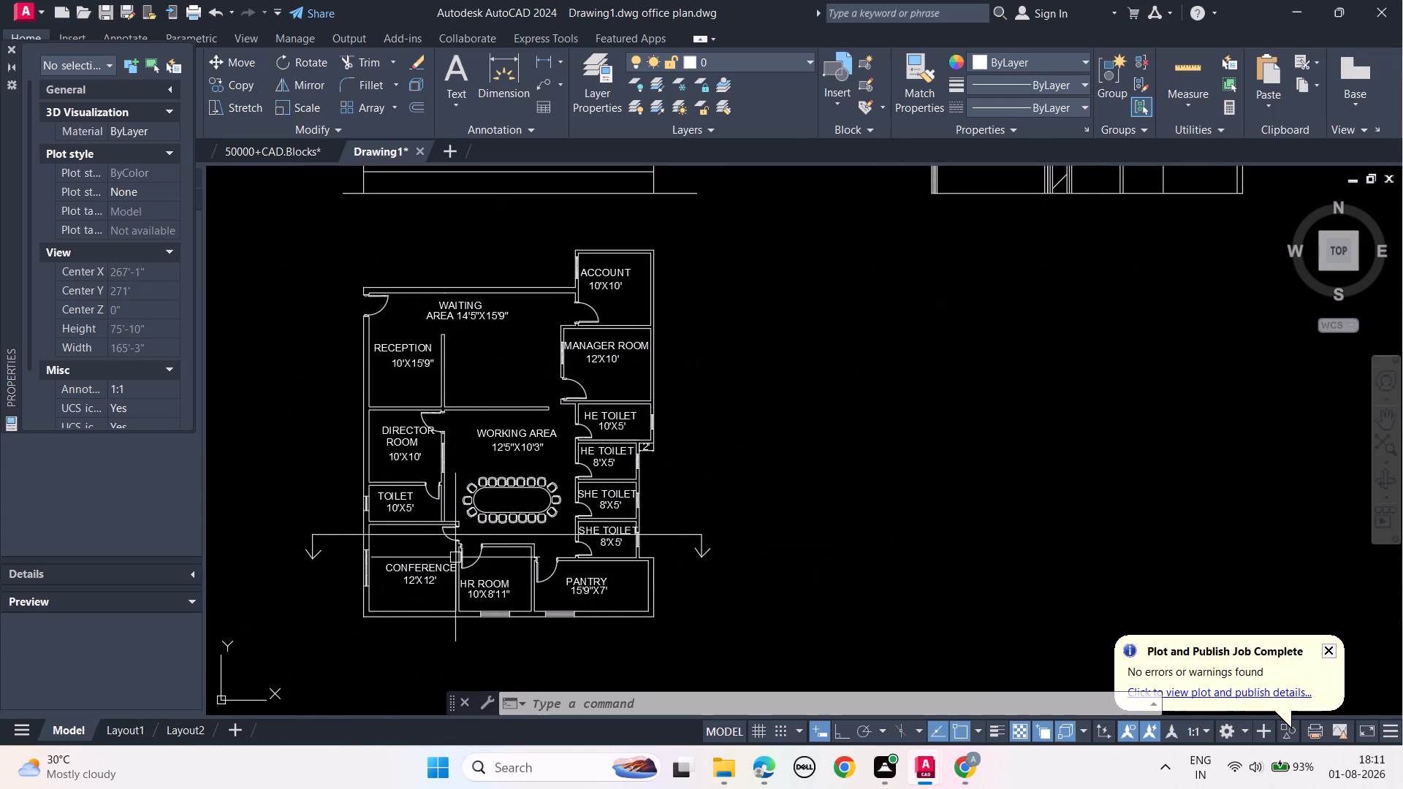
{"action": "middle_click_drag", "start_coordinate": [523, 567], "coordinate": [360, 641]}
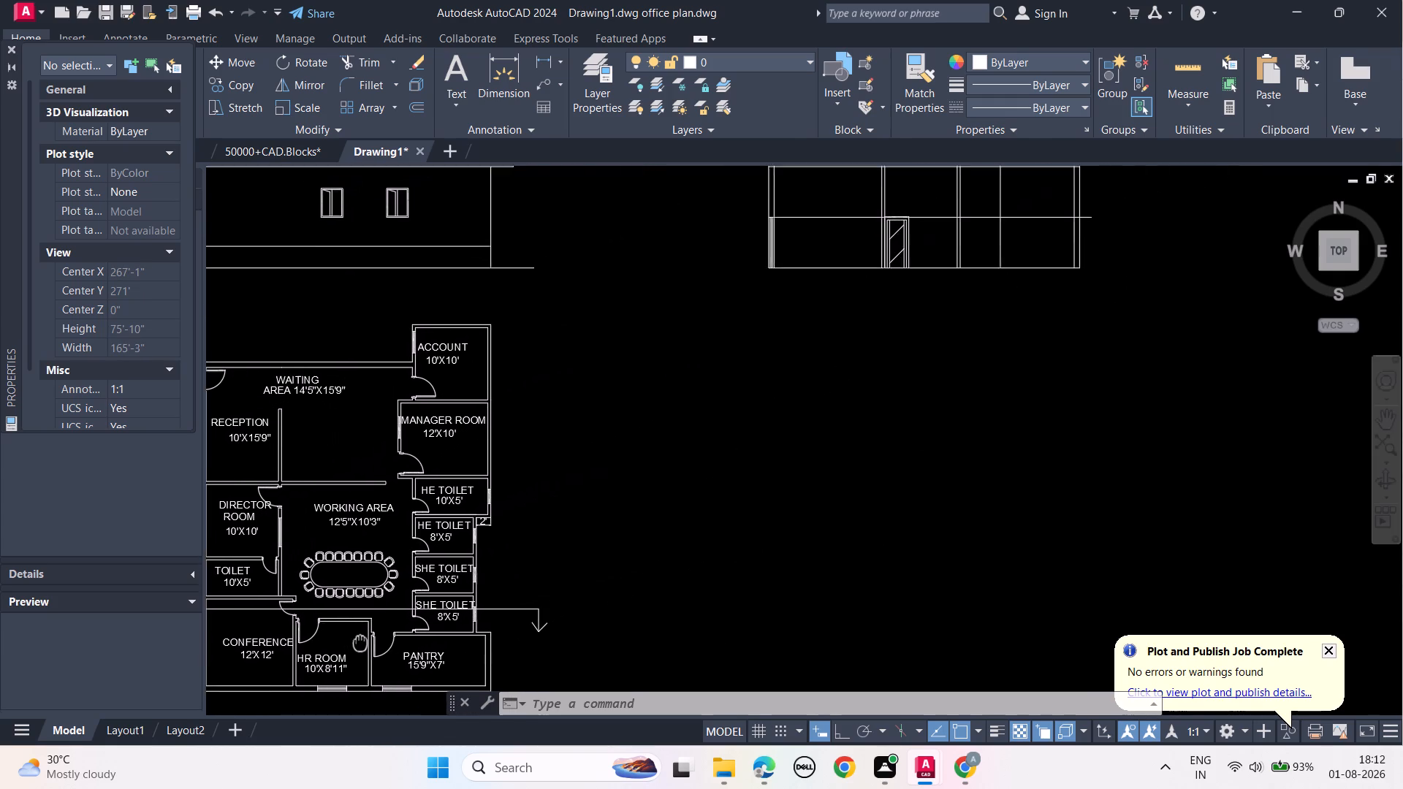
Copy the door block by its lower-left corner to where the second interior wall's right face meets the floor line in the section view.
{"action": "middle_click_drag", "start_coordinate": [360, 641], "coordinate": [359, 643]}
{"action": "middle_click_drag", "start_coordinate": [913, 442], "coordinate": [875, 546]}
{"action": "middle_click_drag", "start_coordinate": [745, 554], "coordinate": [929, 327]}
{"action": "middle_click_drag", "start_coordinate": [1000, 360], "coordinate": [883, 491]}
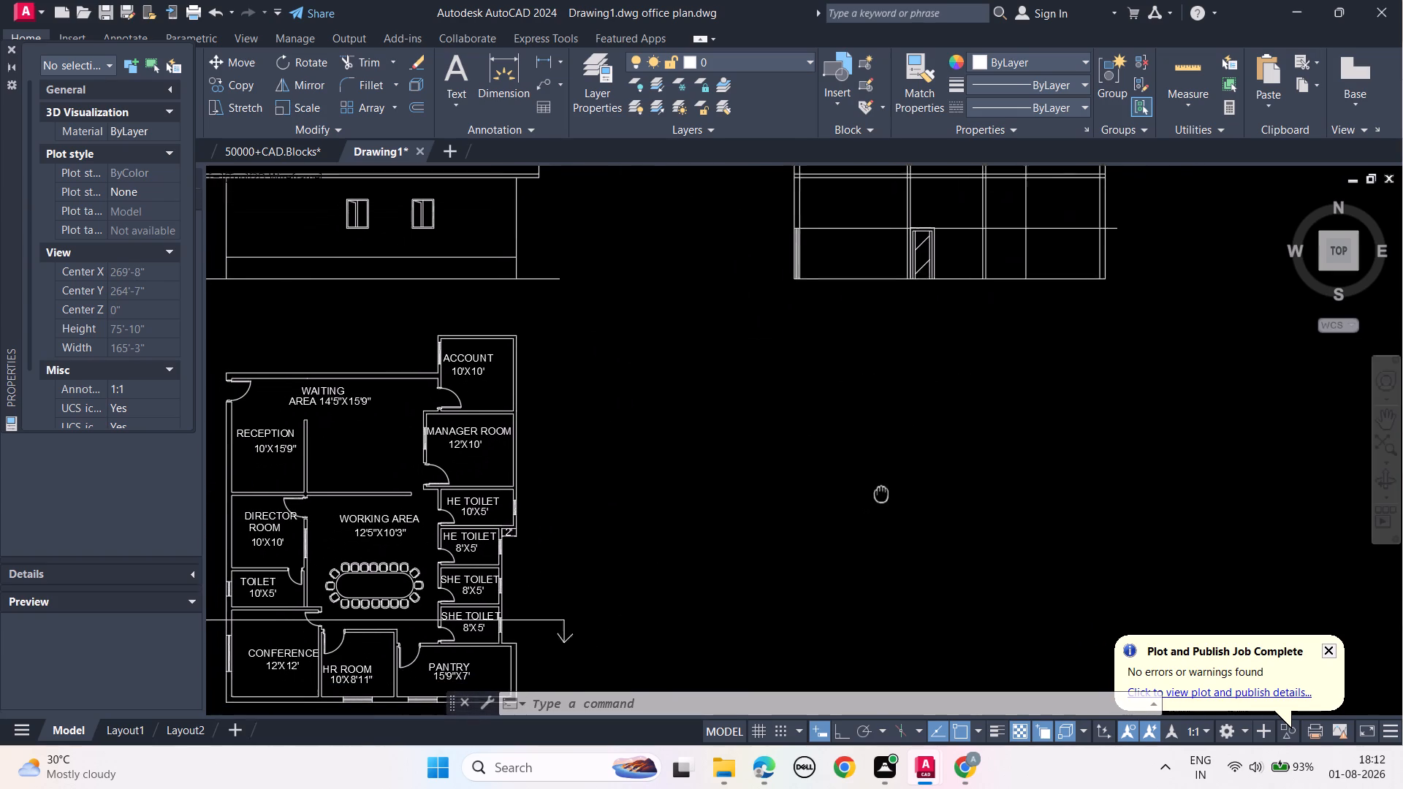
{"action": "middle_click_drag", "start_coordinate": [883, 491], "coordinate": [903, 479]}
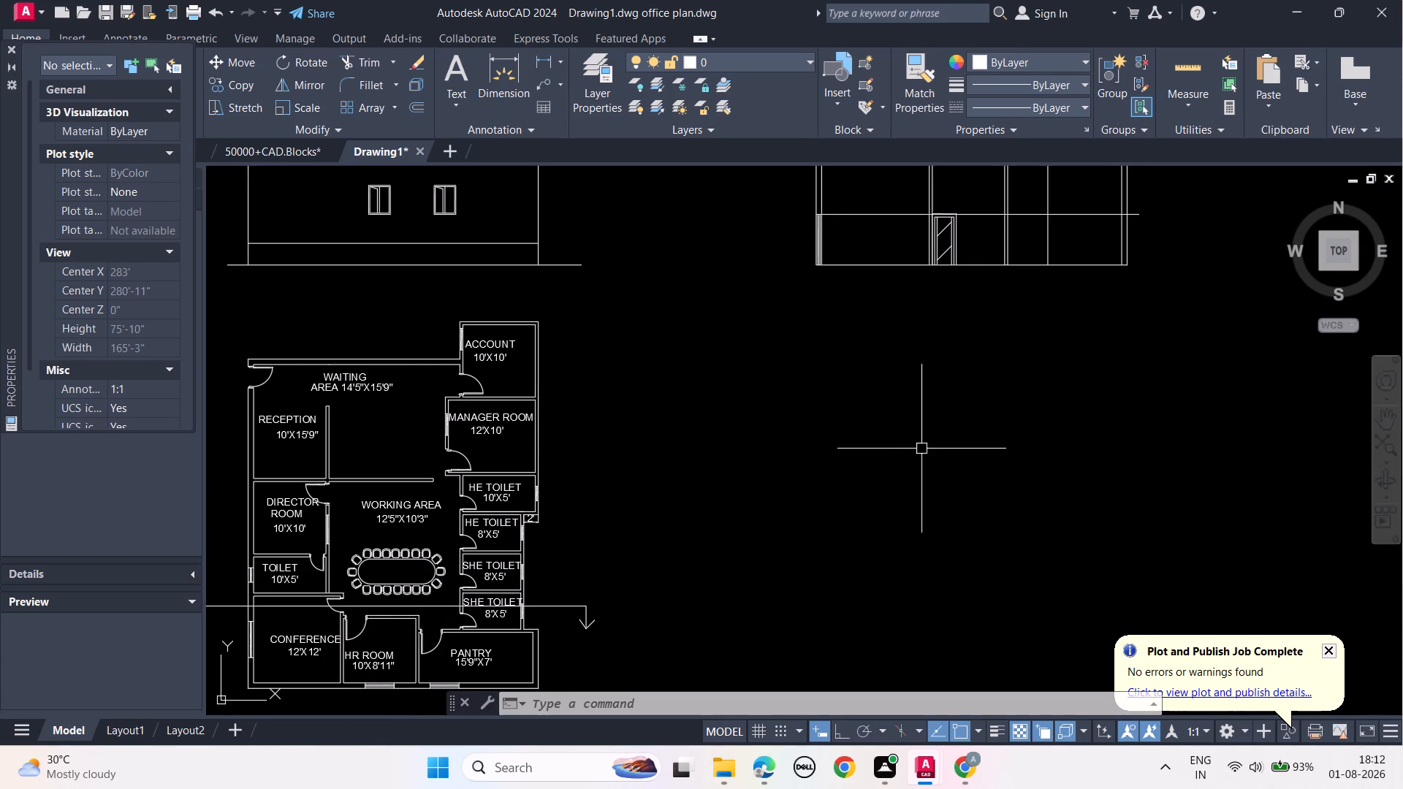
{"action": "middle_click_drag", "start_coordinate": [924, 446], "coordinate": [852, 538]}
{"action": "scroll", "coordinate": [900, 374], "scroll_direction": "up", "scroll_amount": 2}
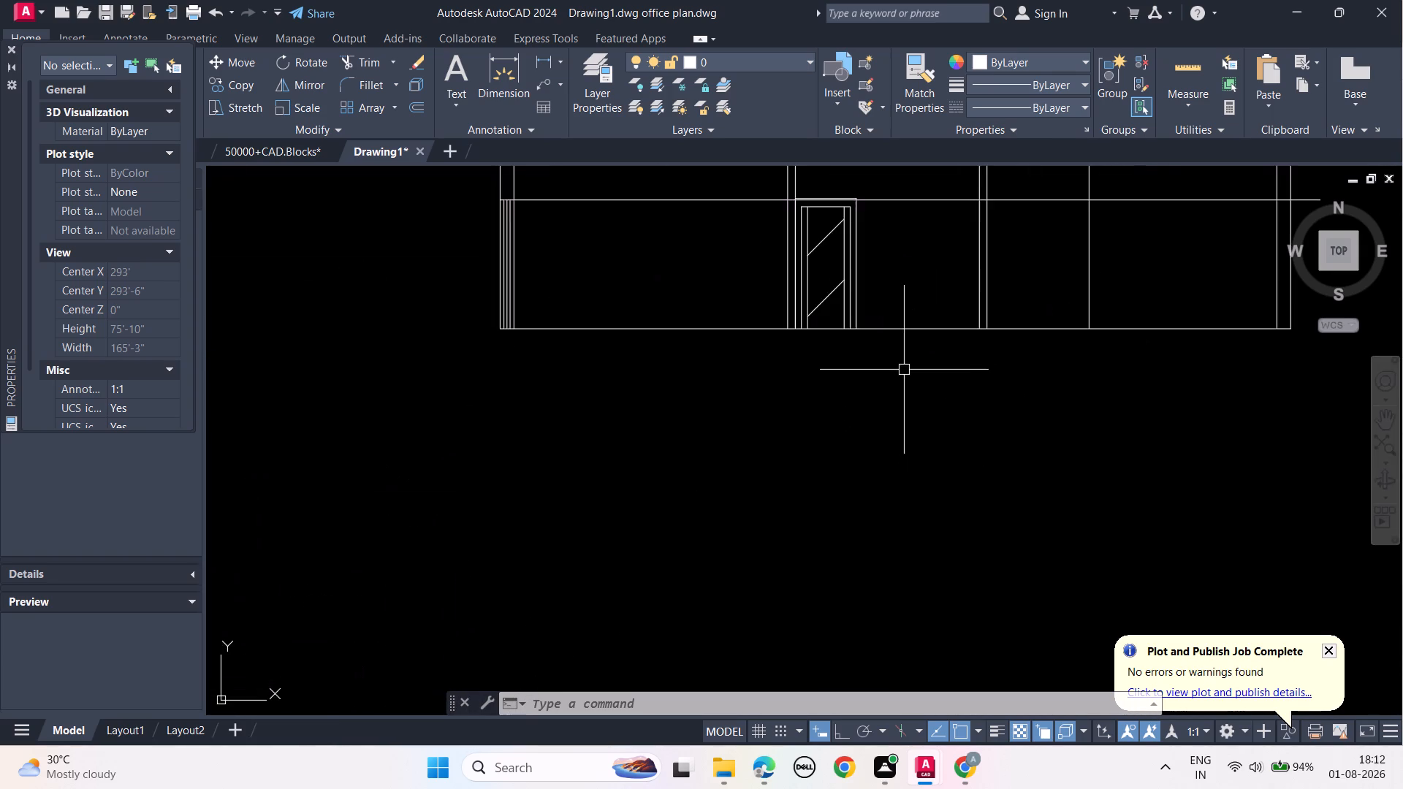
{"action": "middle_click_drag", "start_coordinate": [932, 295], "coordinate": [921, 393]}
{"action": "left_click_drag", "start_coordinate": [860, 391], "coordinate": [847, 374]}
{"action": "left_click", "coordinate": [804, 327]}
{"action": "type", "text": "COP"}
{"action": "left_click", "coordinate": [853, 363]}
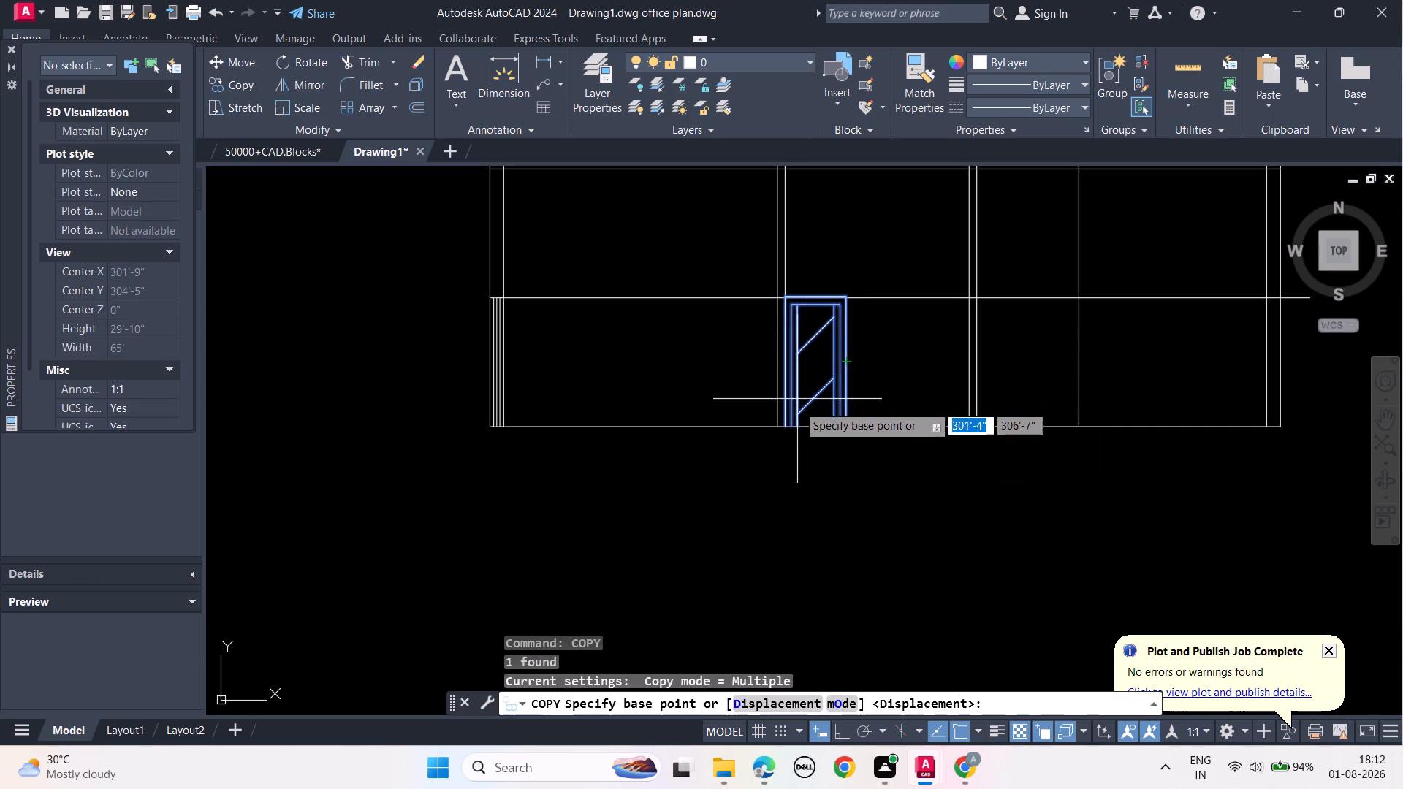
{"action": "left_click", "coordinate": [786, 424]}
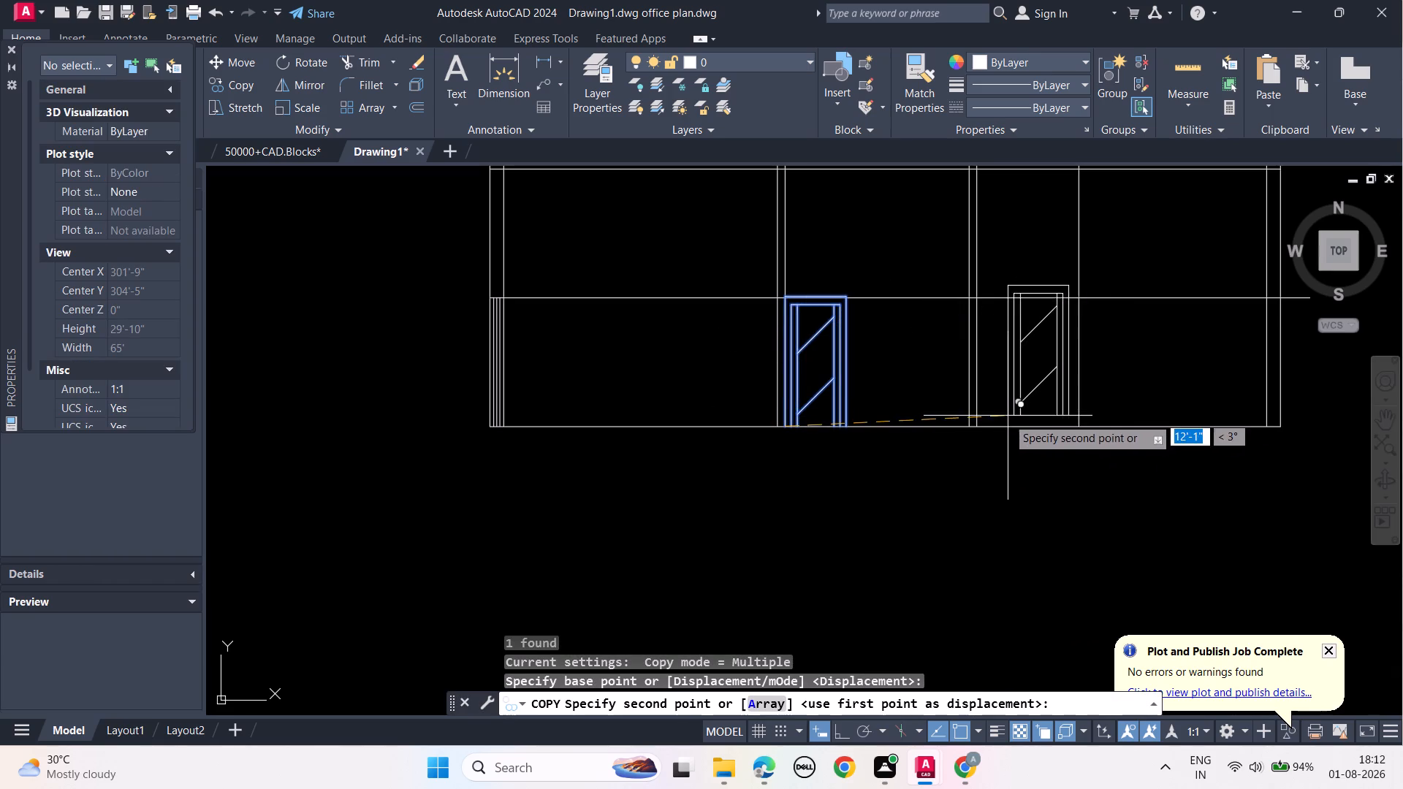
{"action": "left_click", "coordinate": [977, 422]}
{"action": "key", "text": "Escape"}
{"action": "key", "text": "Escape"}
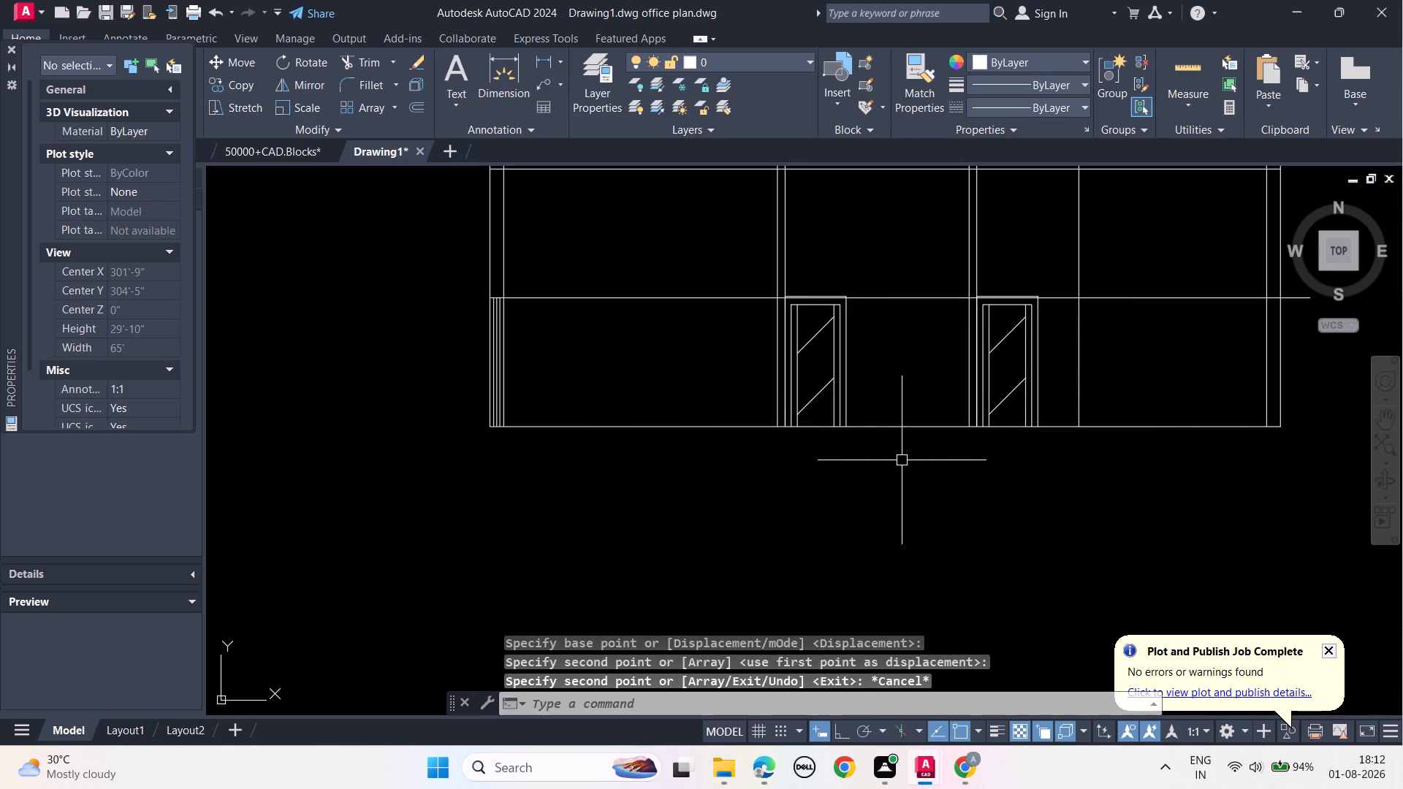
{"action": "key", "text": "Escape"}
Delete the leftover single vertical line beyond the second door and the horizontal door-head reference line from the section view.
{"action": "scroll", "coordinate": [900, 461], "scroll_direction": "down", "scroll_amount": 1}
{"action": "middle_click_drag", "start_coordinate": [890, 481], "coordinate": [900, 457]}
{"action": "scroll", "coordinate": [900, 457], "scroll_direction": "down", "scroll_amount": 1}
{"action": "middle_click_drag", "start_coordinate": [889, 503], "coordinate": [922, 440]}
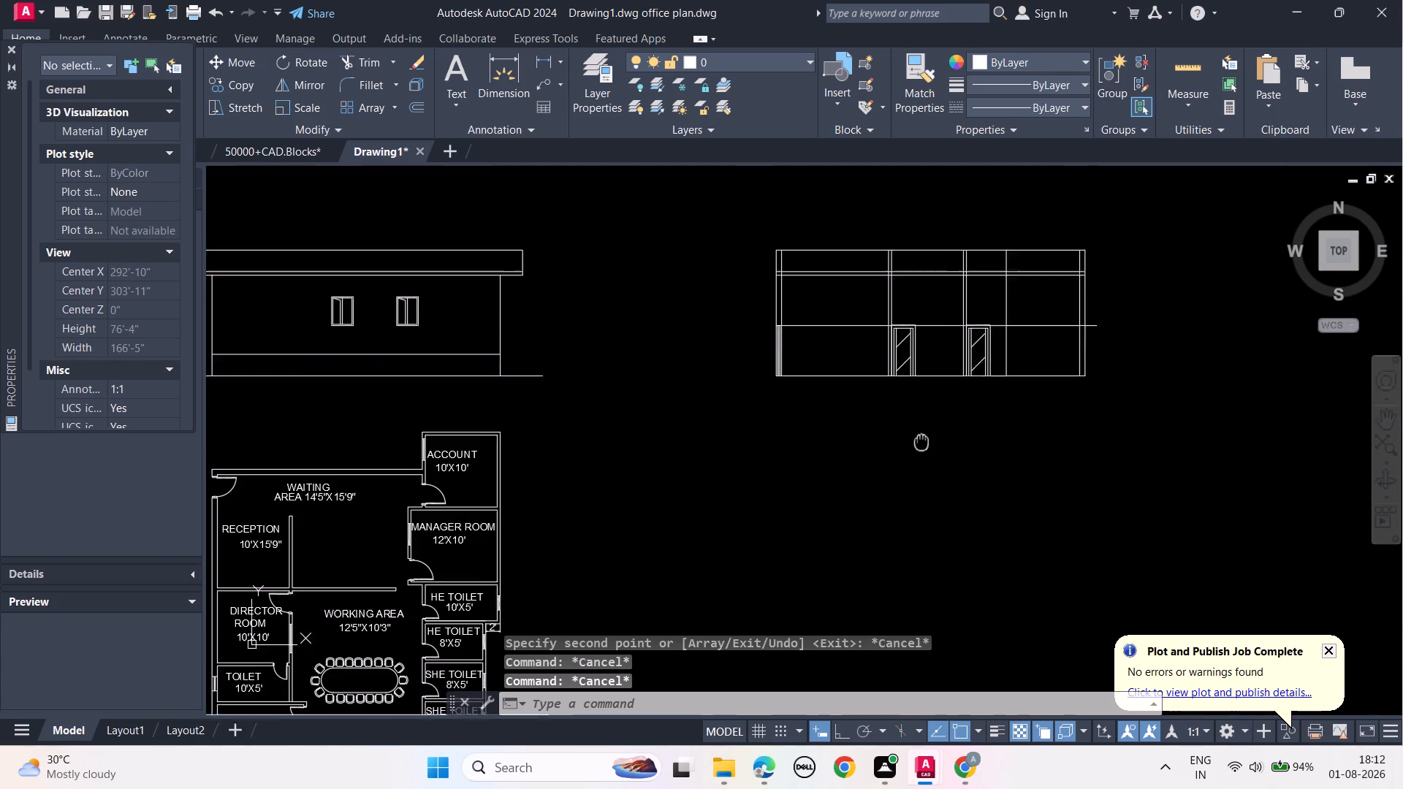
{"action": "middle_click_drag", "start_coordinate": [922, 440], "coordinate": [927, 427]}
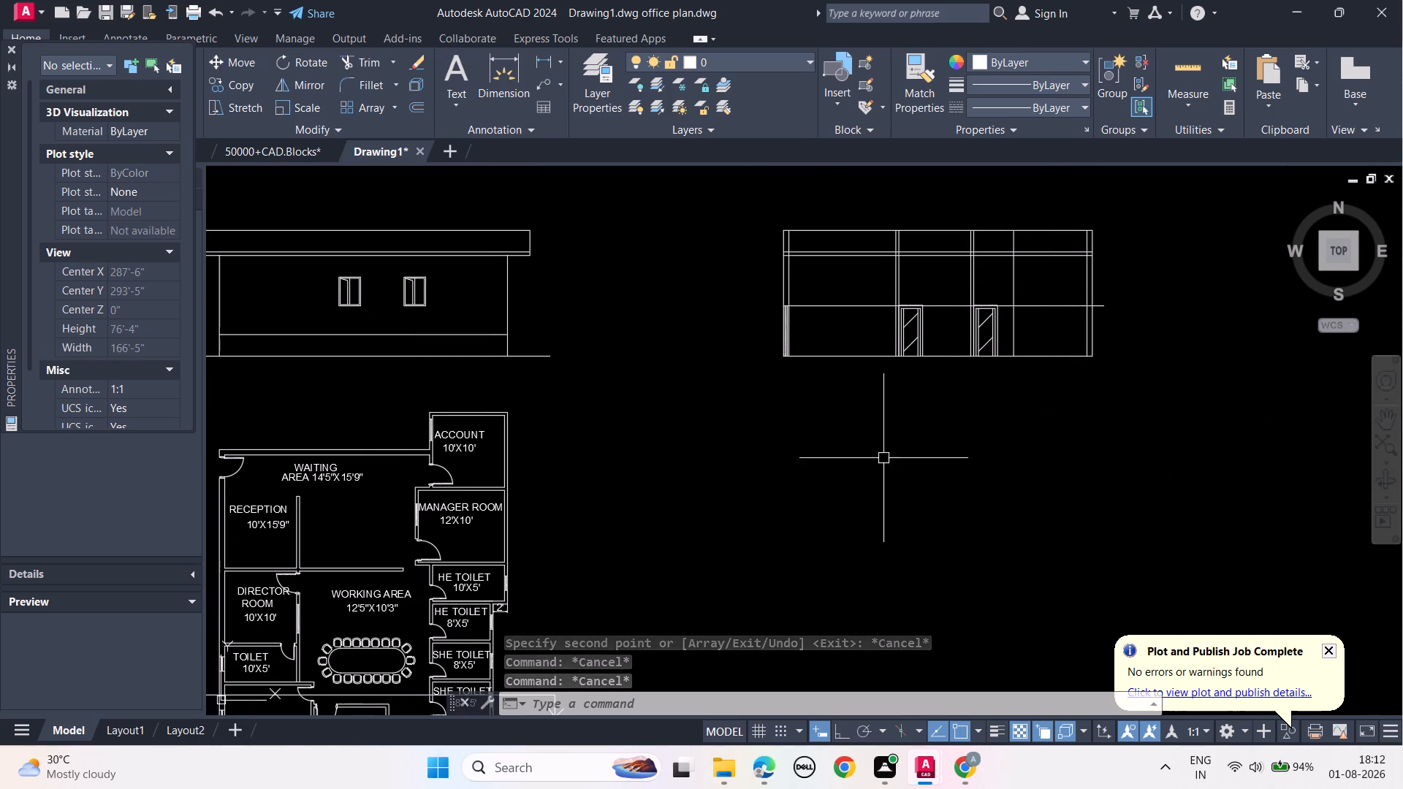
{"action": "middle_click_drag", "start_coordinate": [864, 475], "coordinate": [887, 390]}
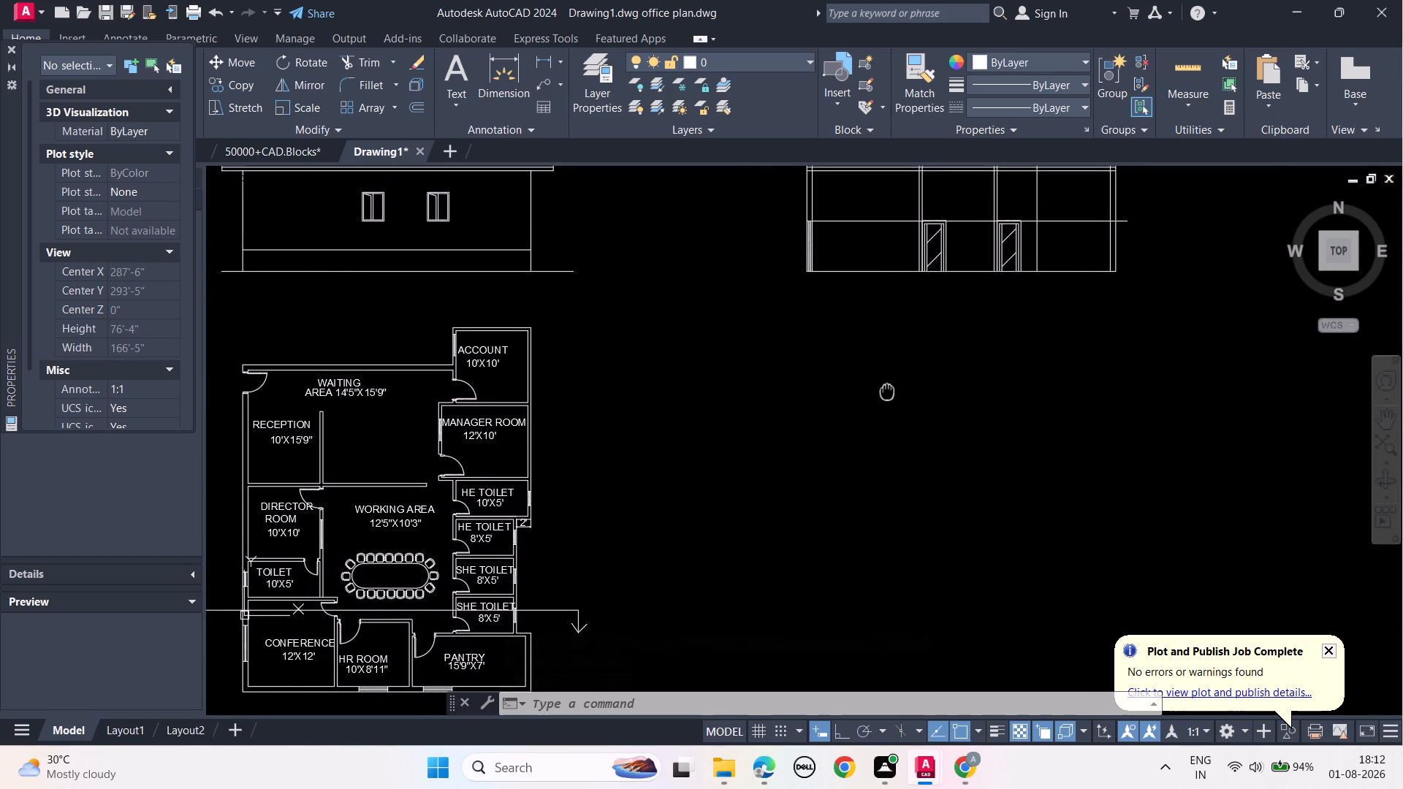
{"action": "middle_click_drag", "start_coordinate": [887, 390], "coordinate": [843, 496]}
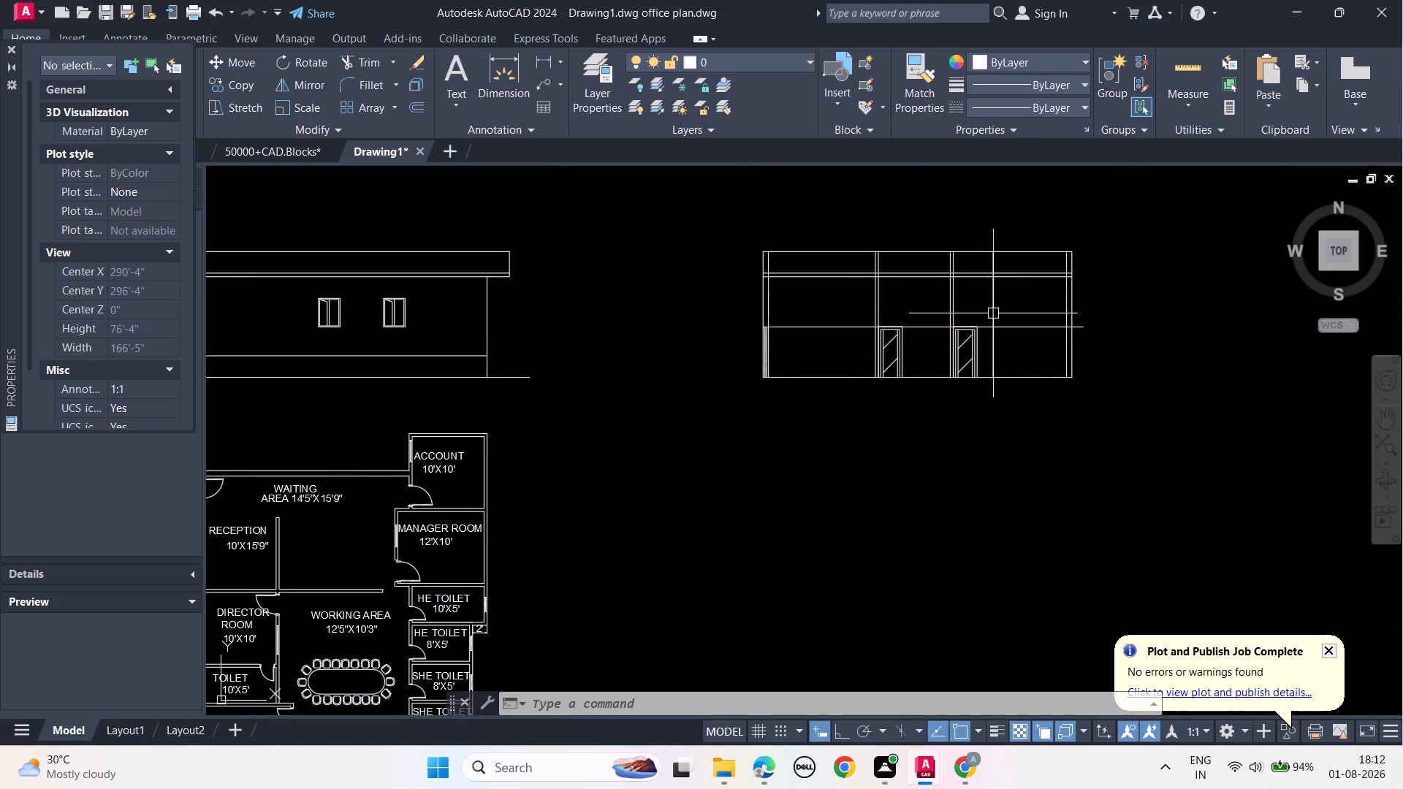
{"action": "left_click", "coordinate": [992, 313]}
{"action": "key", "text": "Delete"}
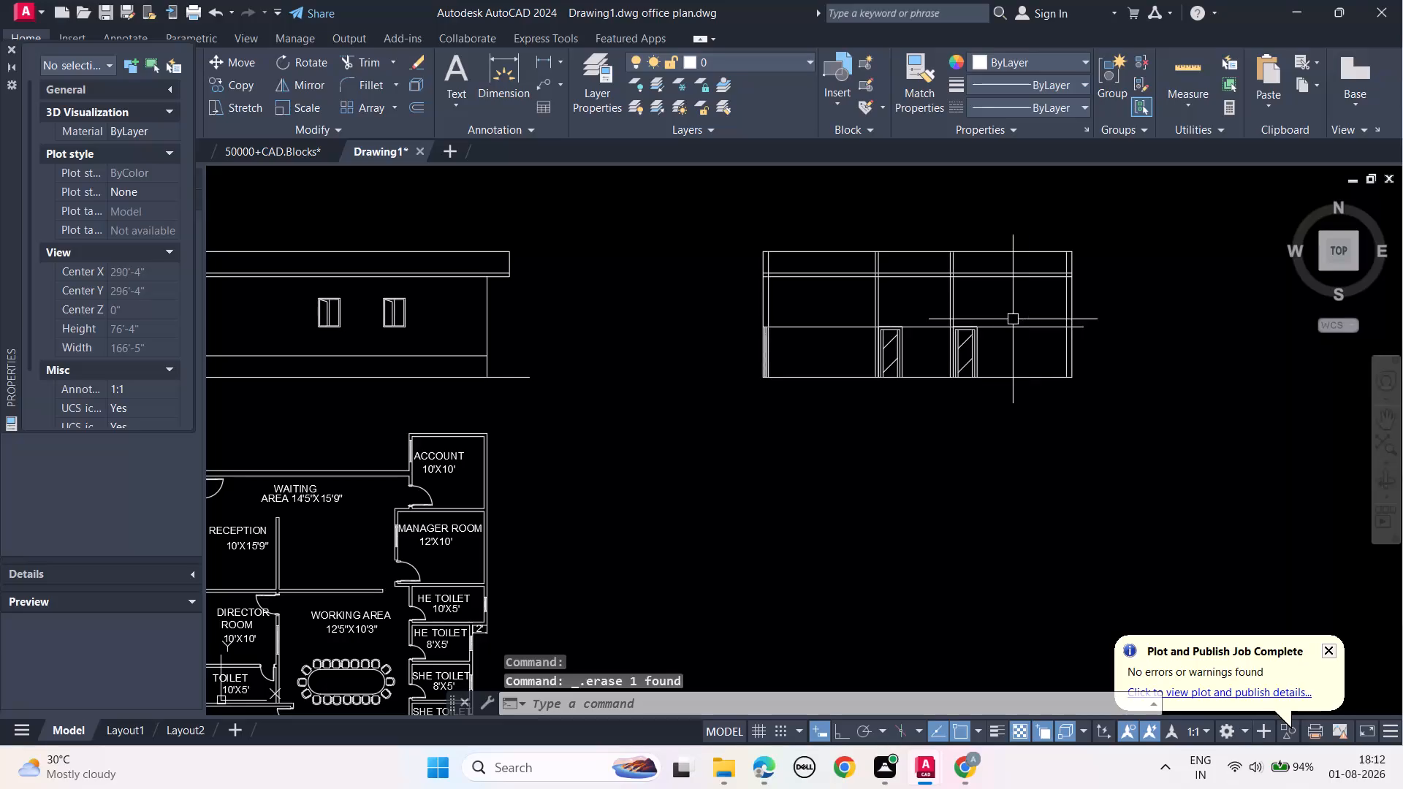
{"action": "left_click", "coordinate": [1013, 321]}
{"action": "key", "text": "Delete"}
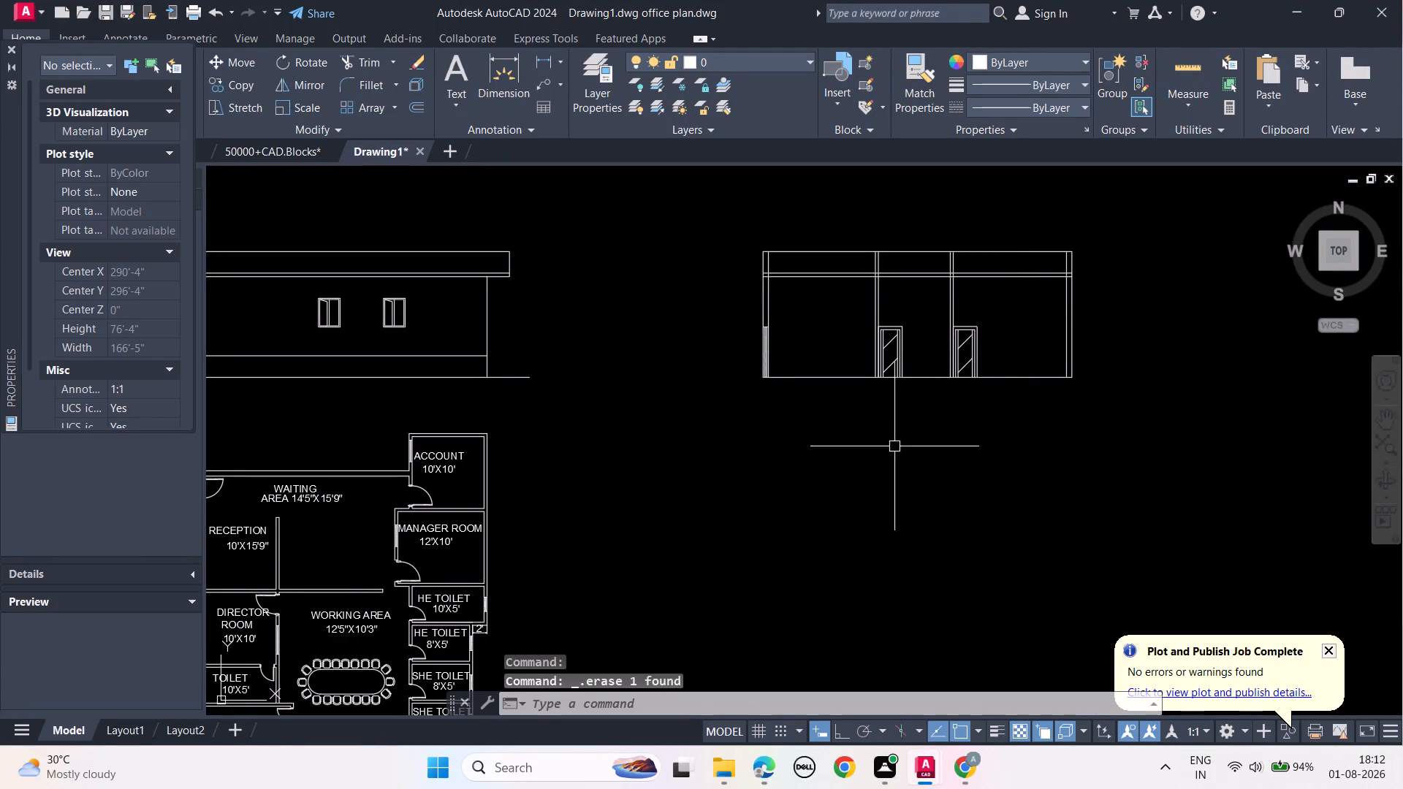
Turn Ortho on and stretch the left exterior wall's outer face line about 1'-6" below the floor line in the section view.
{"action": "middle_click_drag", "start_coordinate": [895, 432], "coordinate": [939, 472]}
{"action": "scroll", "coordinate": [942, 392], "scroll_direction": "up", "scroll_amount": 2}
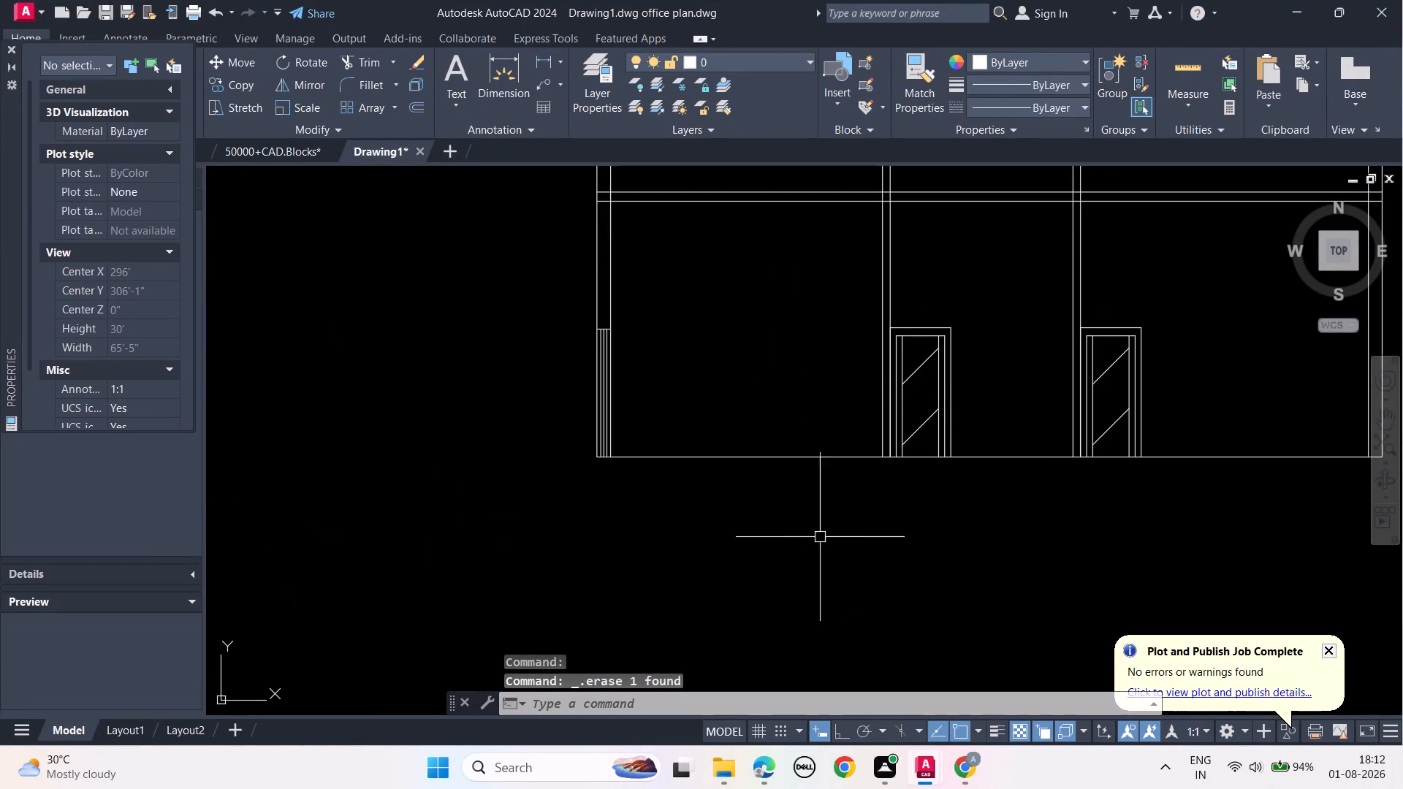
{"action": "scroll", "coordinate": [621, 529], "scroll_direction": "up", "scroll_amount": 2}
{"action": "middle_click_drag", "start_coordinate": [641, 431], "coordinate": [650, 456]}
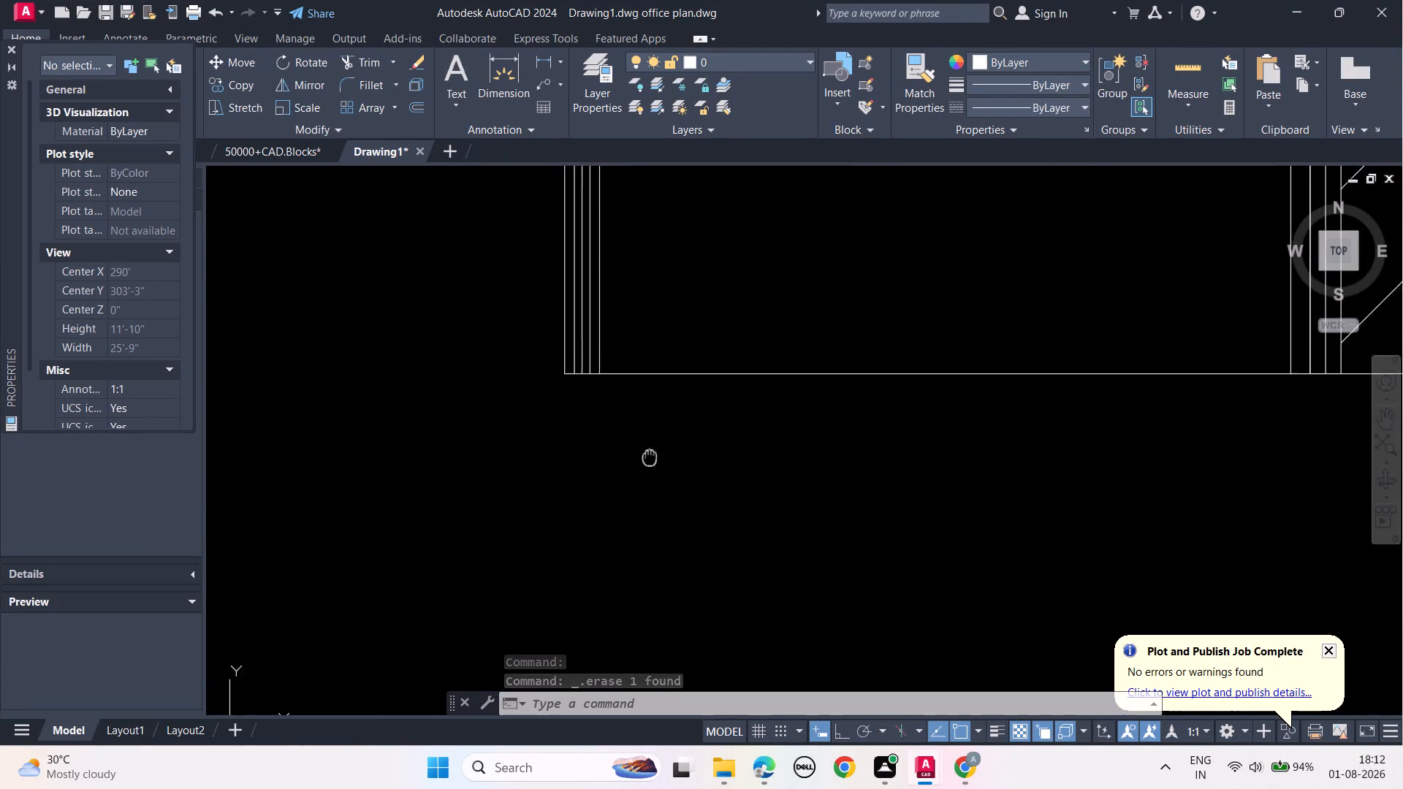
{"action": "middle_click_drag", "start_coordinate": [650, 456], "coordinate": [657, 513]}
{"action": "left_click", "coordinate": [573, 414]}
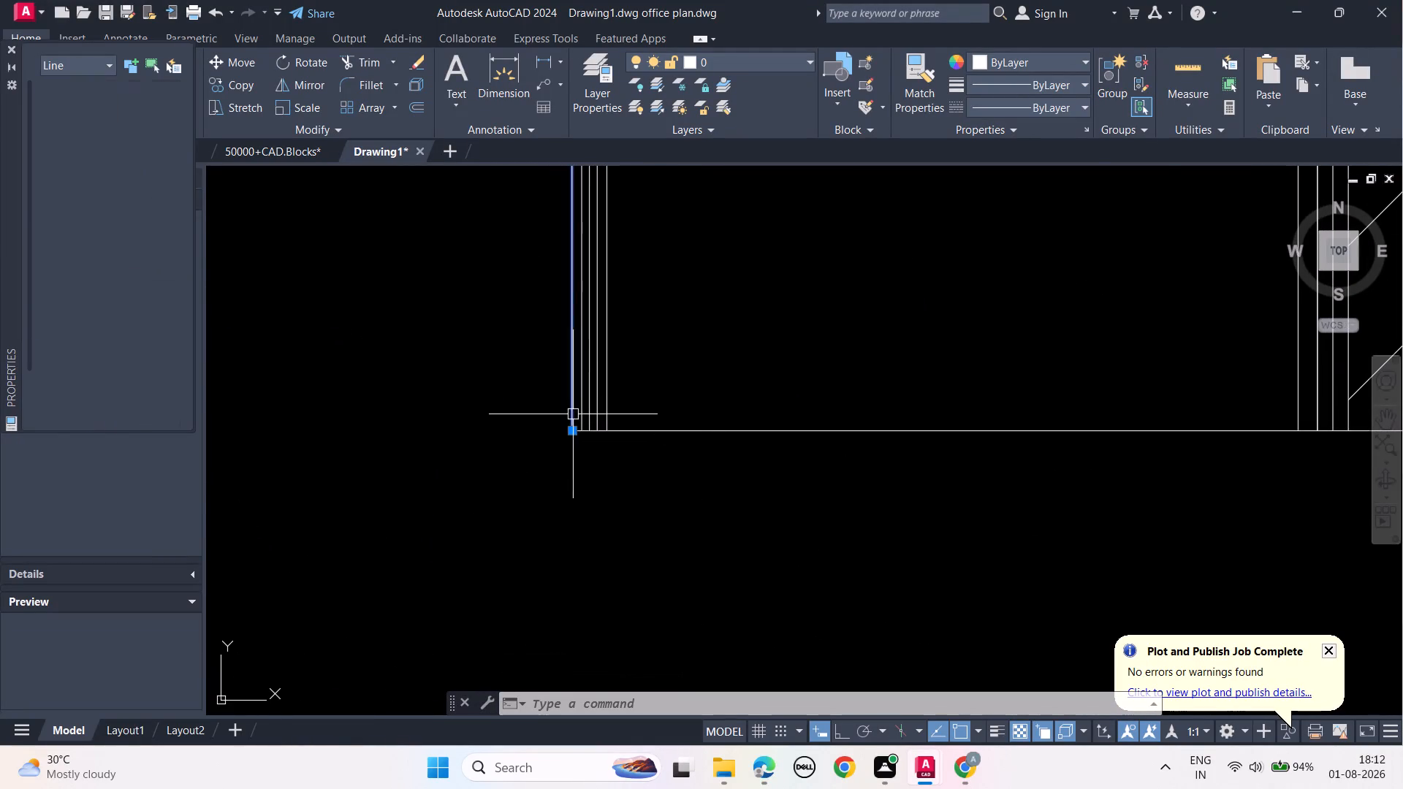
{"action": "left_click", "coordinate": [573, 427]}
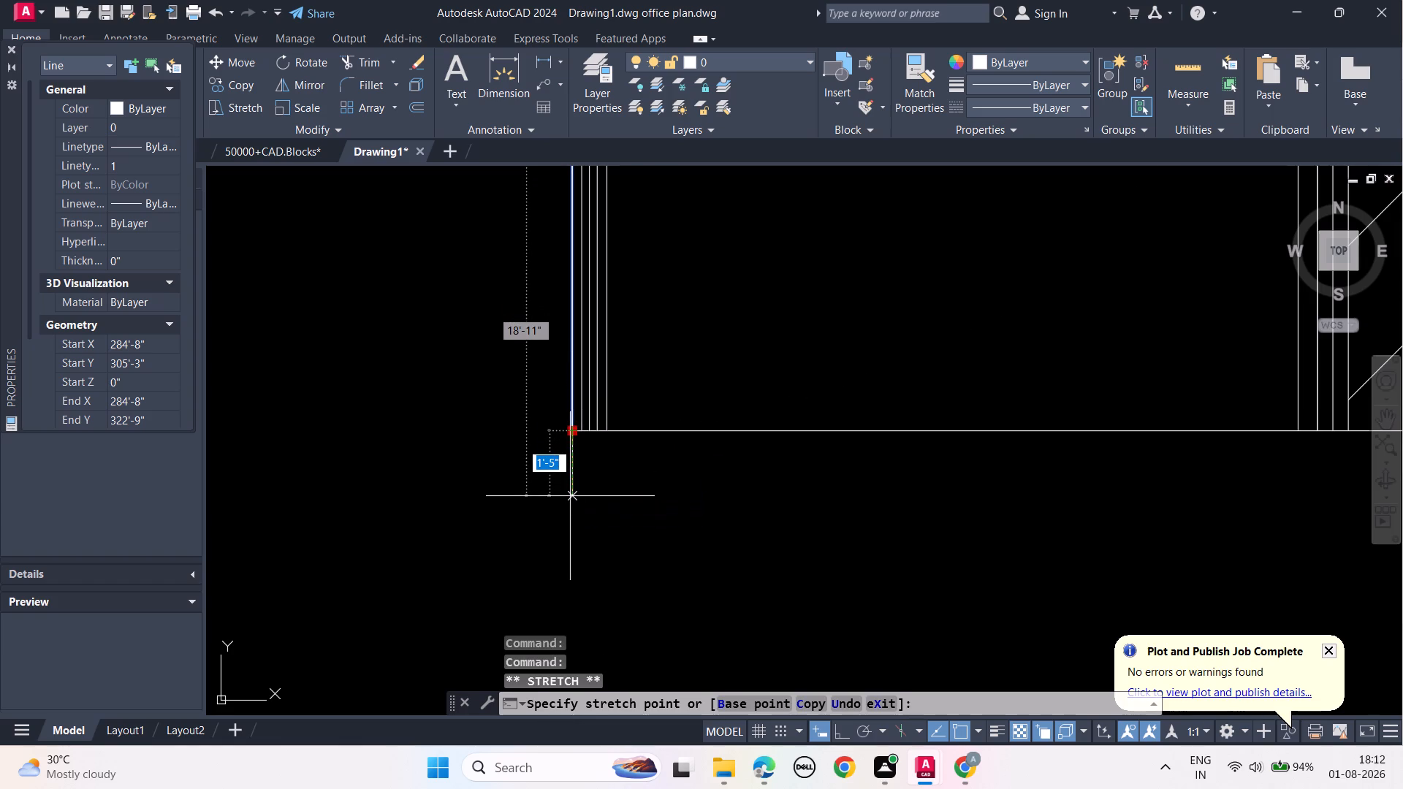
{"action": "key", "text": "Escape"}
{"action": "left_click", "coordinate": [843, 734]}
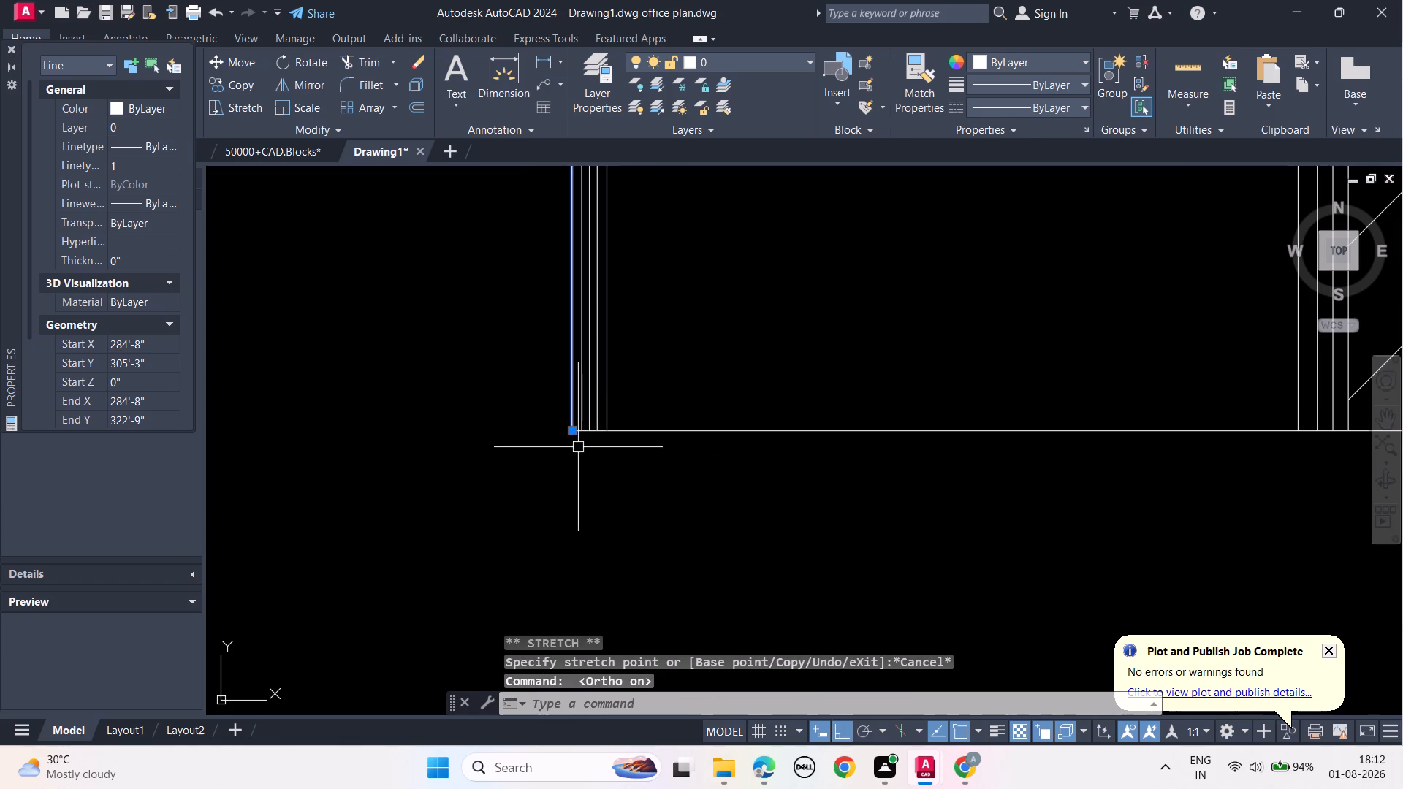
{"action": "left_click", "coordinate": [575, 431]}
{"action": "left_click", "coordinate": [577, 498]}
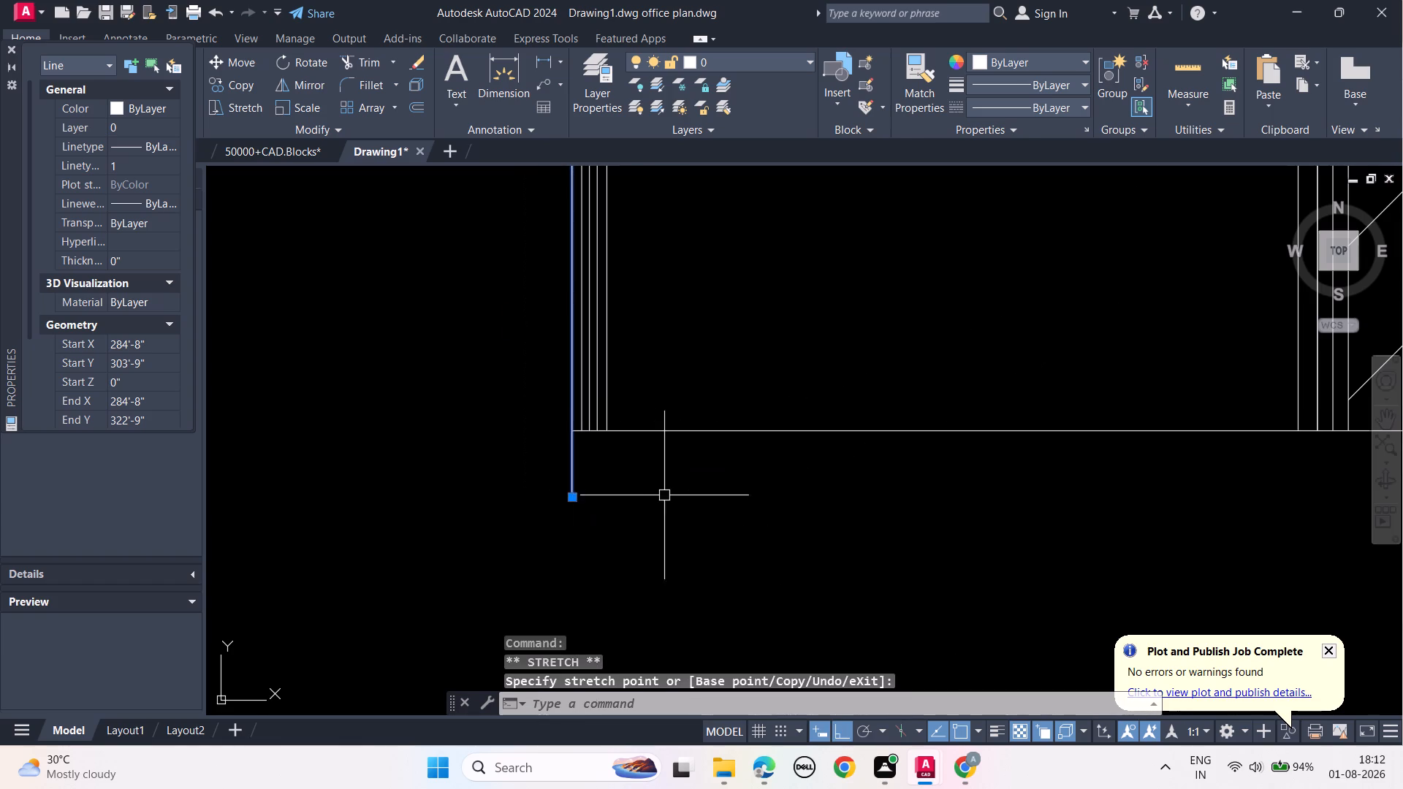
{"action": "key", "text": "Escape"}
{"action": "key", "text": "Escape"}
Stretch the left exterior wall's inner face line below the floor line to the same depth as the outer face line.
{"action": "left_click", "coordinate": [611, 397]}
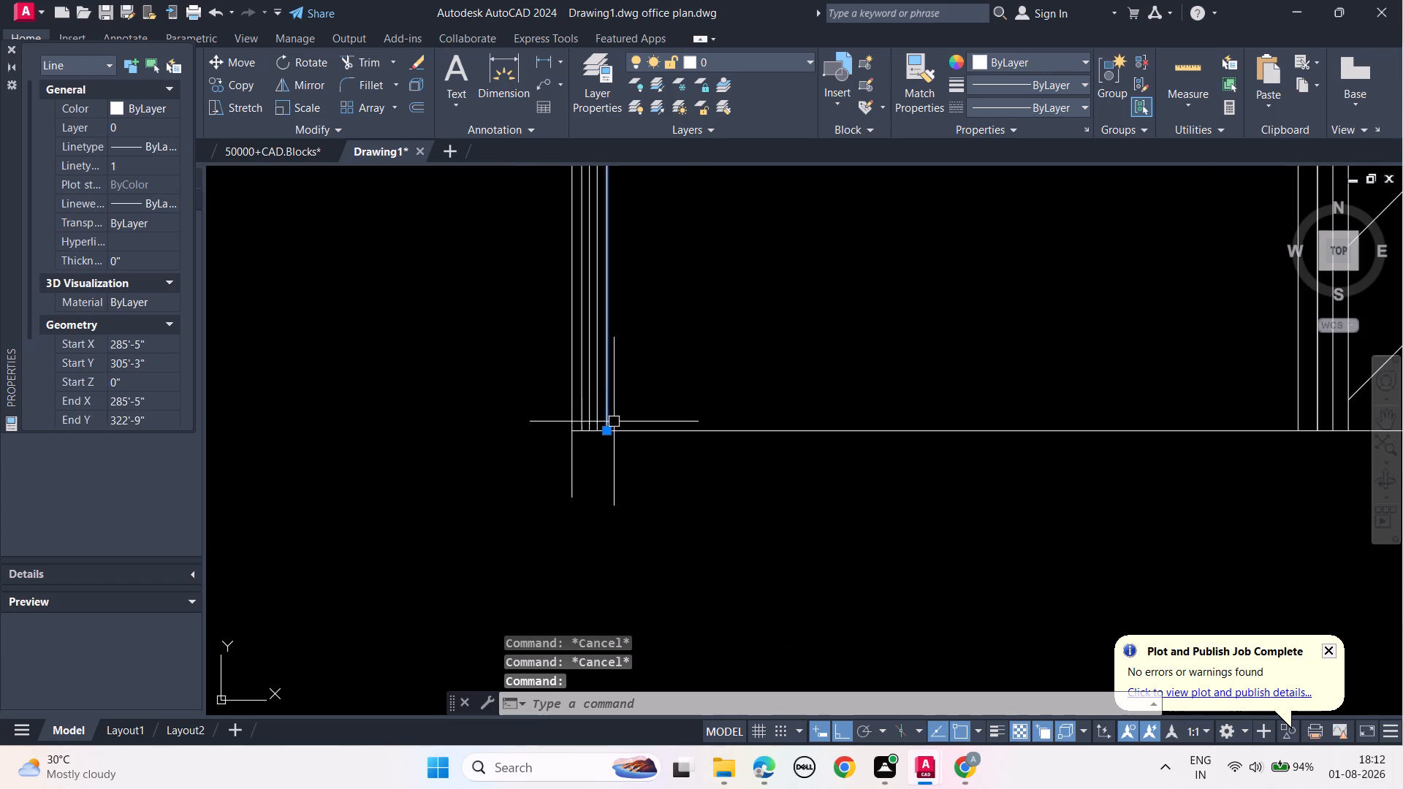
{"action": "left_click", "coordinate": [609, 431]}
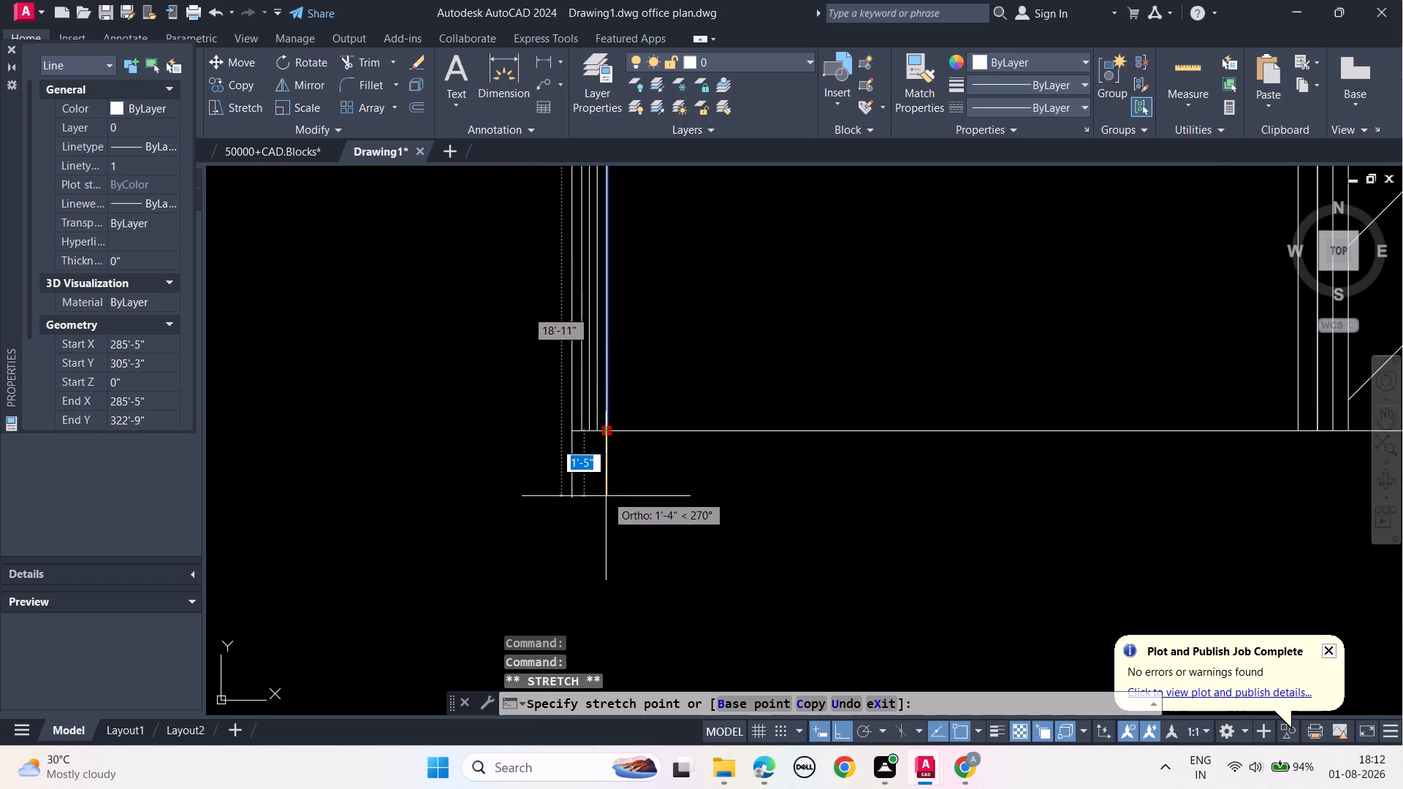
{"action": "left_click", "coordinate": [607, 497]}
{"action": "key", "text": "Escape"}
{"action": "key", "text": "Escape"}
{"action": "key", "text": "Escape"}
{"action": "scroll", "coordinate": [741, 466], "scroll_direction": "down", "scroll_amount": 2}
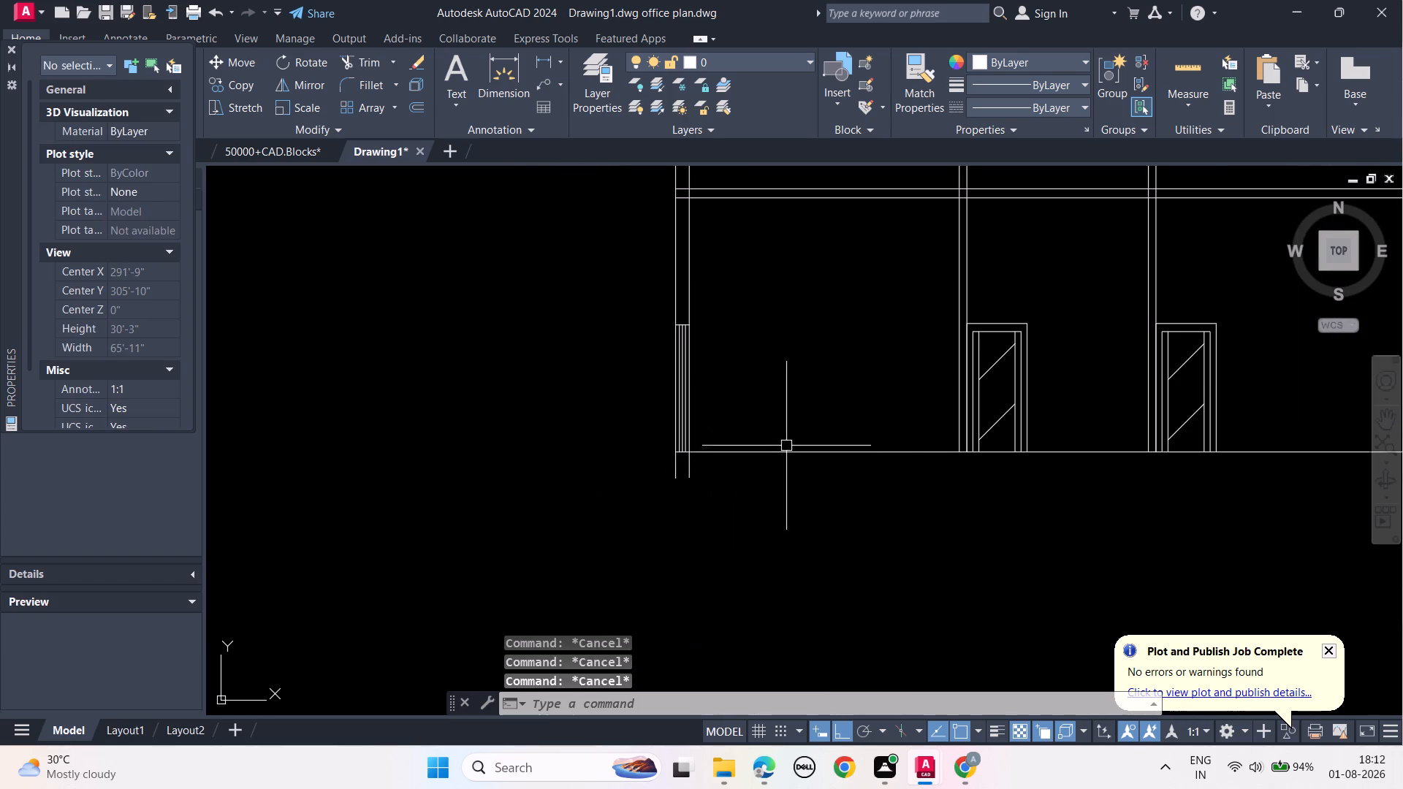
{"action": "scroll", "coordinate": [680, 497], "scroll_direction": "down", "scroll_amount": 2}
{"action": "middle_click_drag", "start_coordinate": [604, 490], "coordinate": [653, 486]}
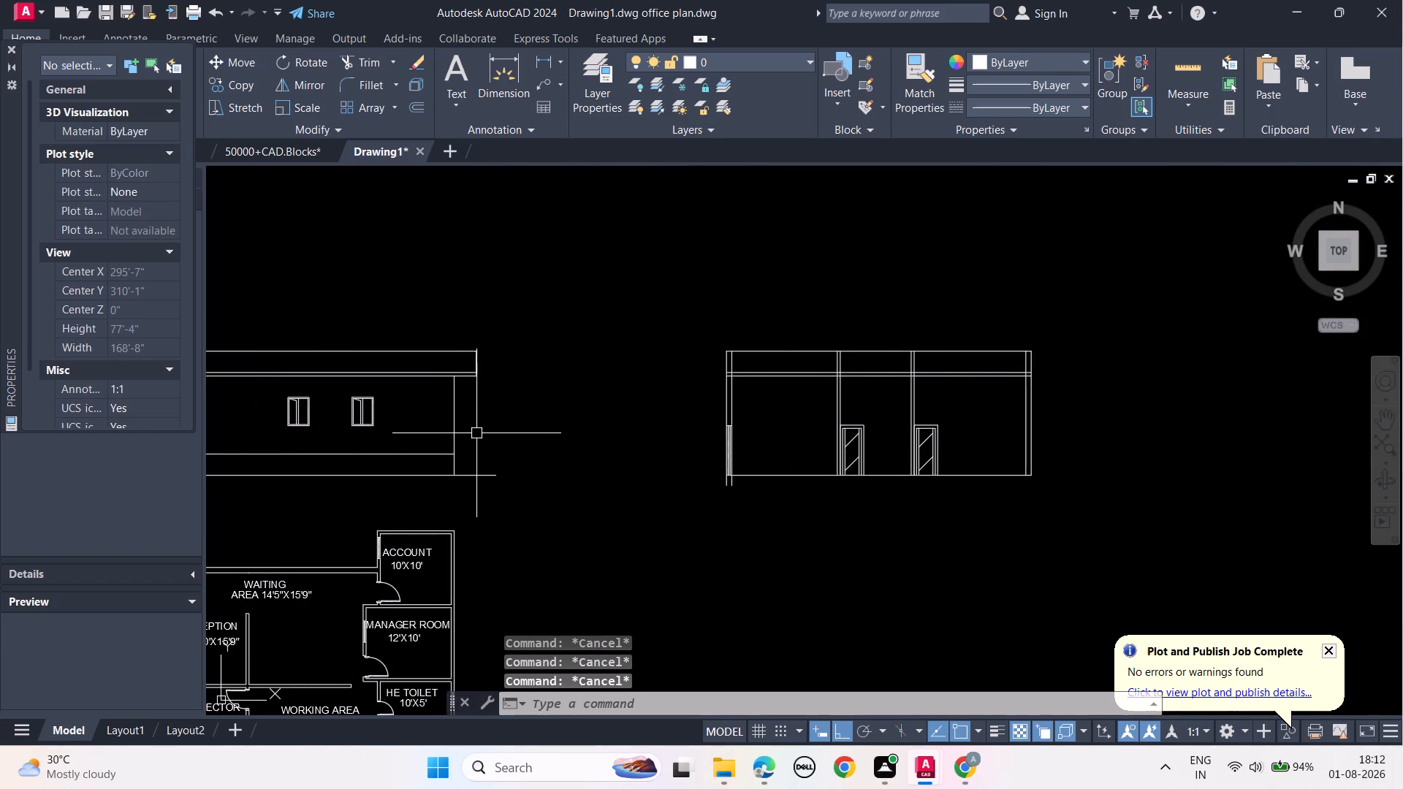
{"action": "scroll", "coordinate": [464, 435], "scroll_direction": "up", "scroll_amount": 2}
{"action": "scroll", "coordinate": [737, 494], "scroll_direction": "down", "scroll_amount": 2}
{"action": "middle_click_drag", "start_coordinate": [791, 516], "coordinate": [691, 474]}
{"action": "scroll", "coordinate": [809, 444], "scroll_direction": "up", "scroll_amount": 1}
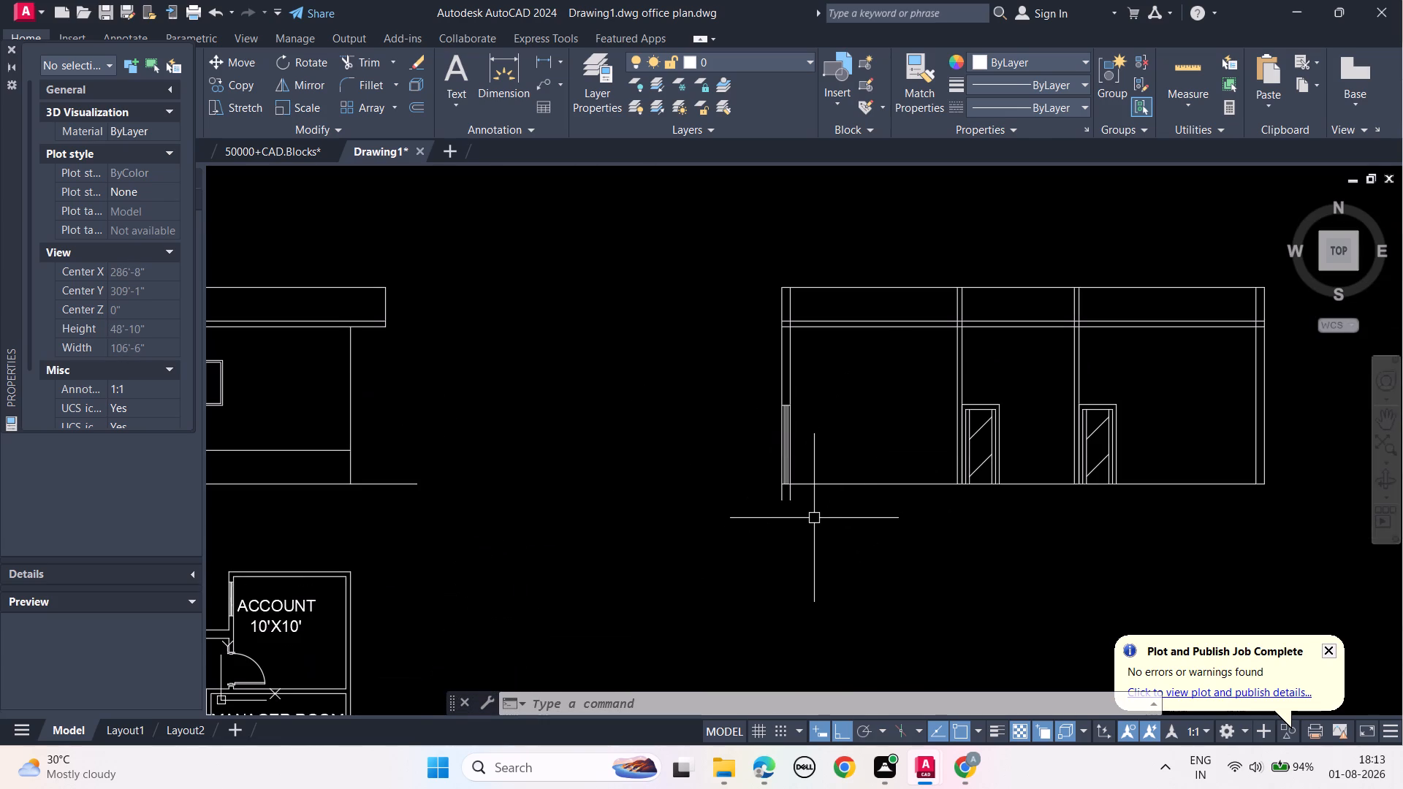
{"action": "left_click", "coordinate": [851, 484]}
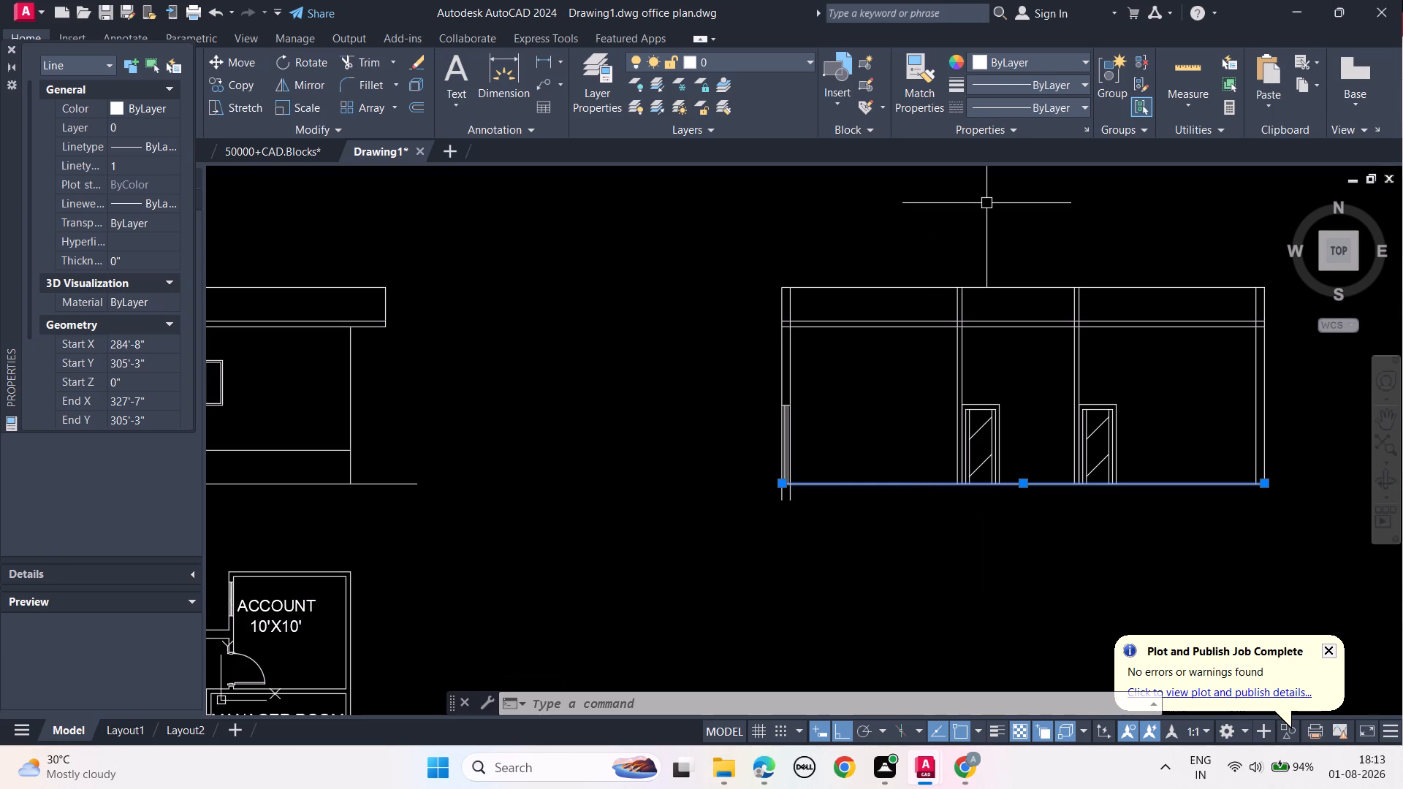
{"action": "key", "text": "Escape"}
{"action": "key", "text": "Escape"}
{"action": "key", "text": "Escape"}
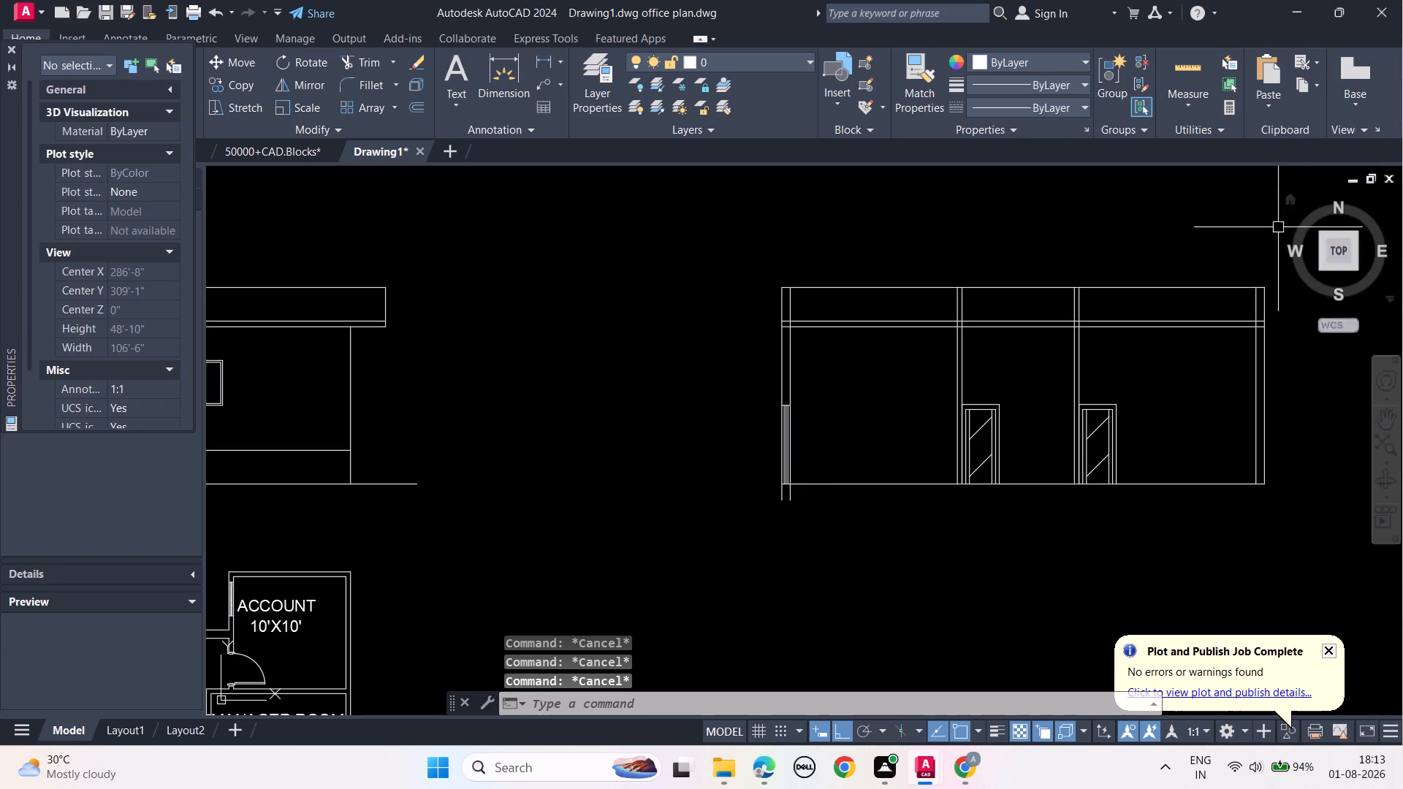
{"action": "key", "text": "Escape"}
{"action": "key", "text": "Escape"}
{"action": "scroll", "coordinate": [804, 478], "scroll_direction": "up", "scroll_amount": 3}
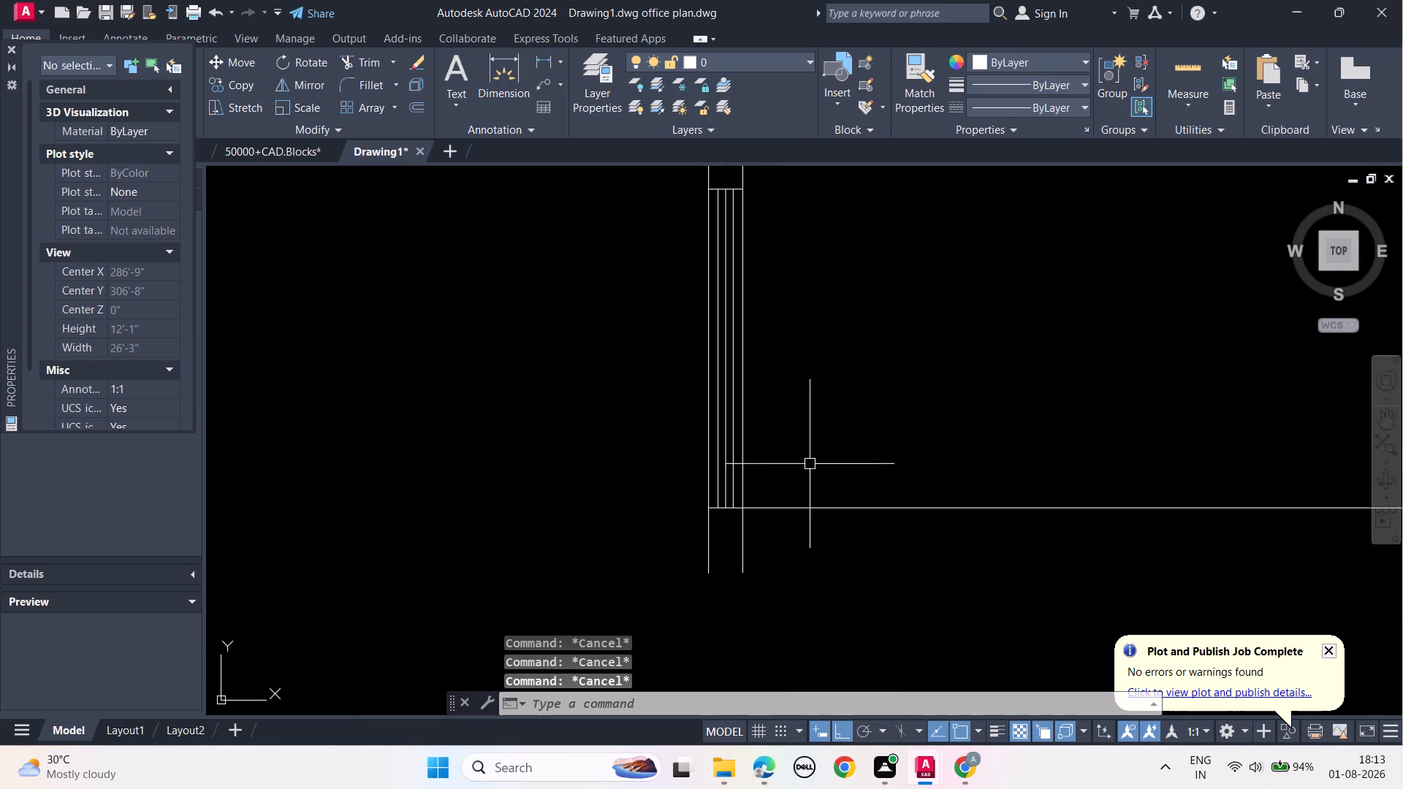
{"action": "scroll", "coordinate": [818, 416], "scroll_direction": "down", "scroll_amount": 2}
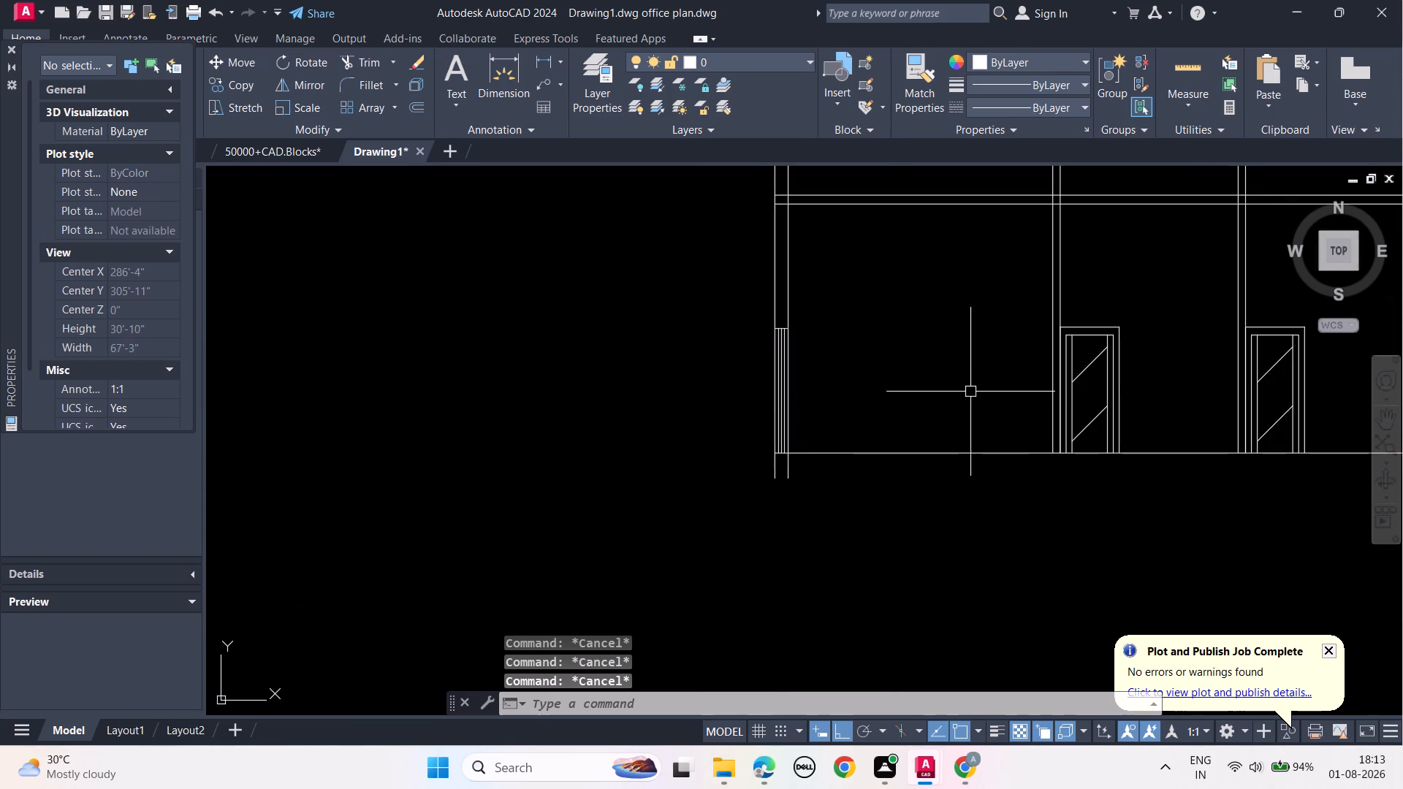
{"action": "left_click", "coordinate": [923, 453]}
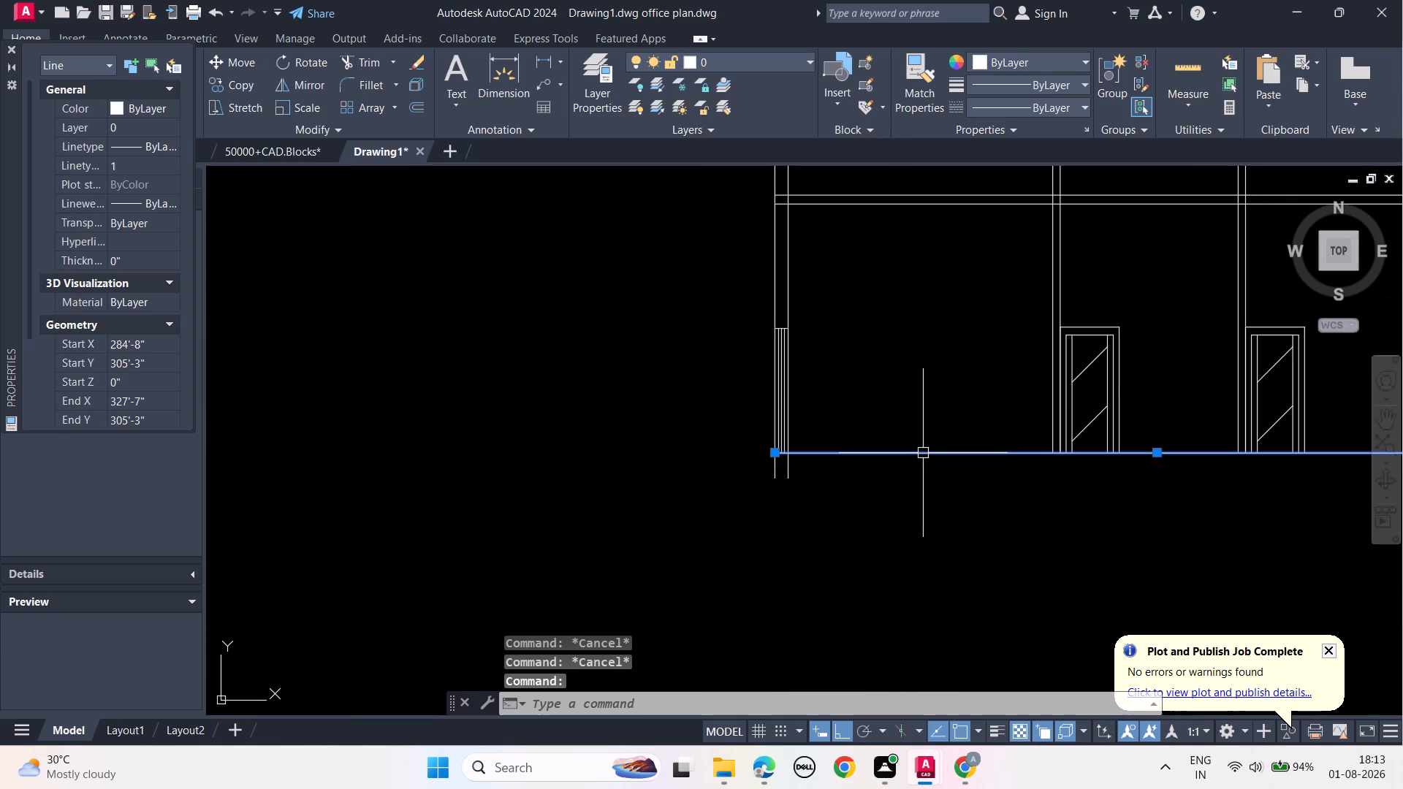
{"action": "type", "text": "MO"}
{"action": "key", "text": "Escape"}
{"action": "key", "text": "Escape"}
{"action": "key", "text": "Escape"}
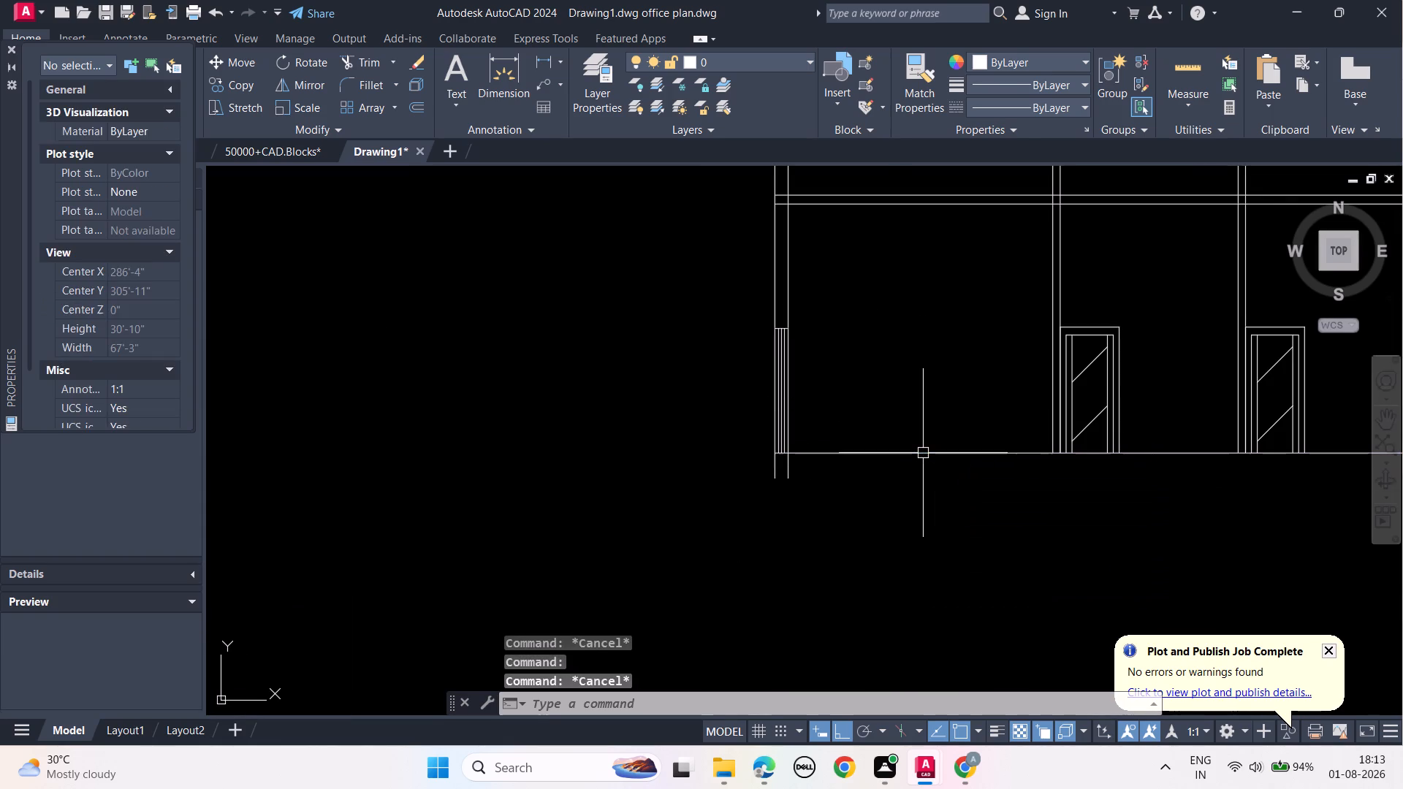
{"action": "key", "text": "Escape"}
Offset the section view's floor line 3' upward.
{"action": "left_click", "coordinate": [923, 453]}
{"action": "key", "text": "p"}
{"action": "key", "text": "BackSpace"}
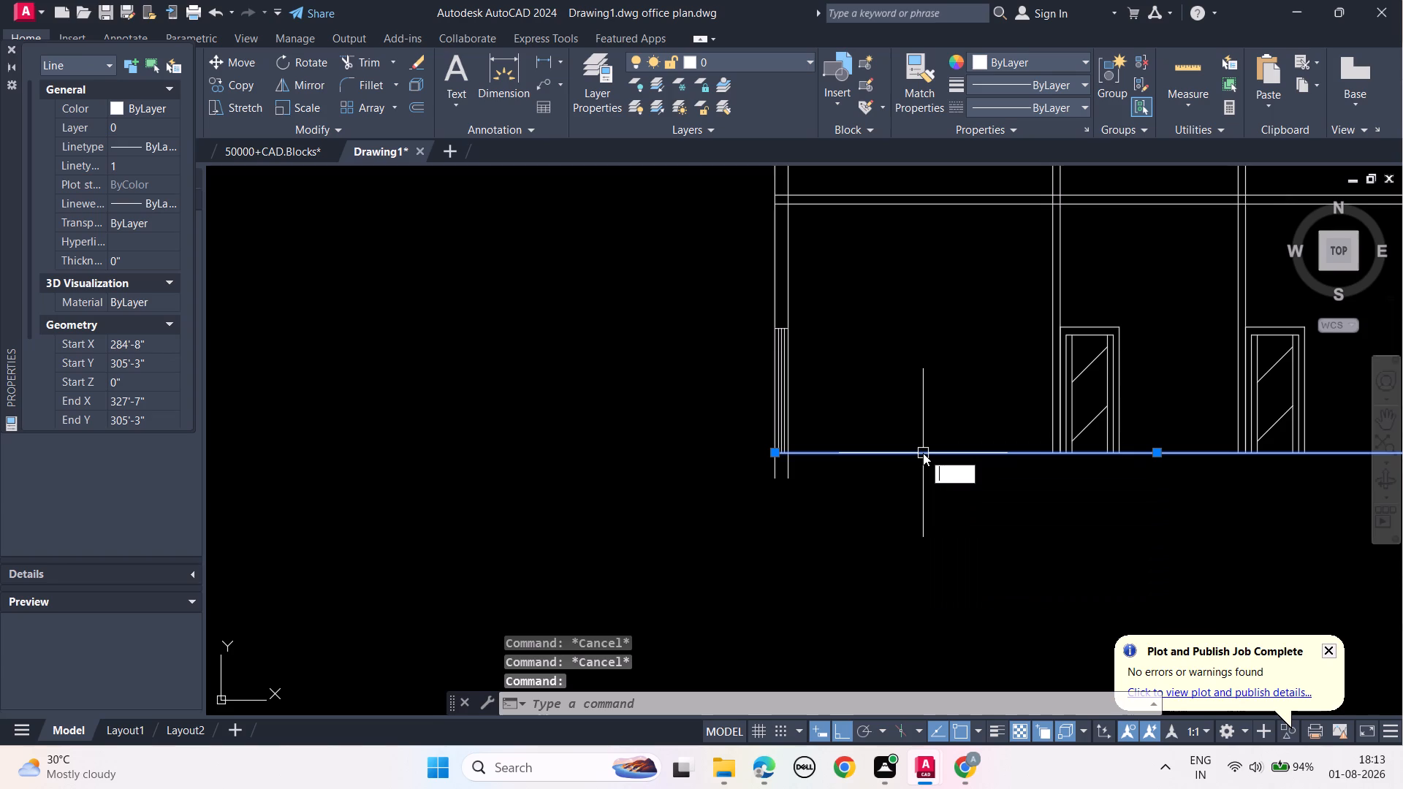
{"action": "type", "text": "OG"}
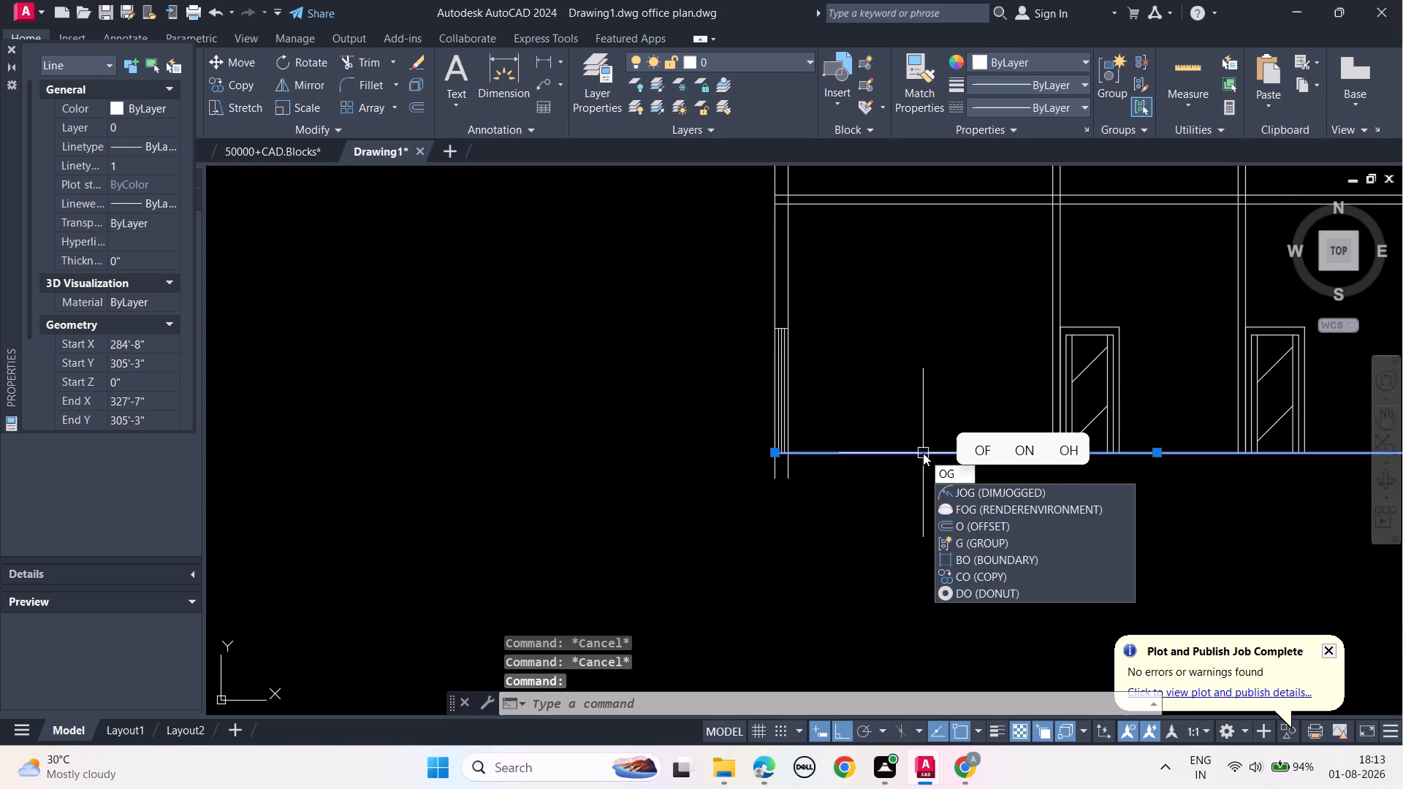
{"action": "key", "text": "BackSpace"}
{"action": "key", "text": "f"}
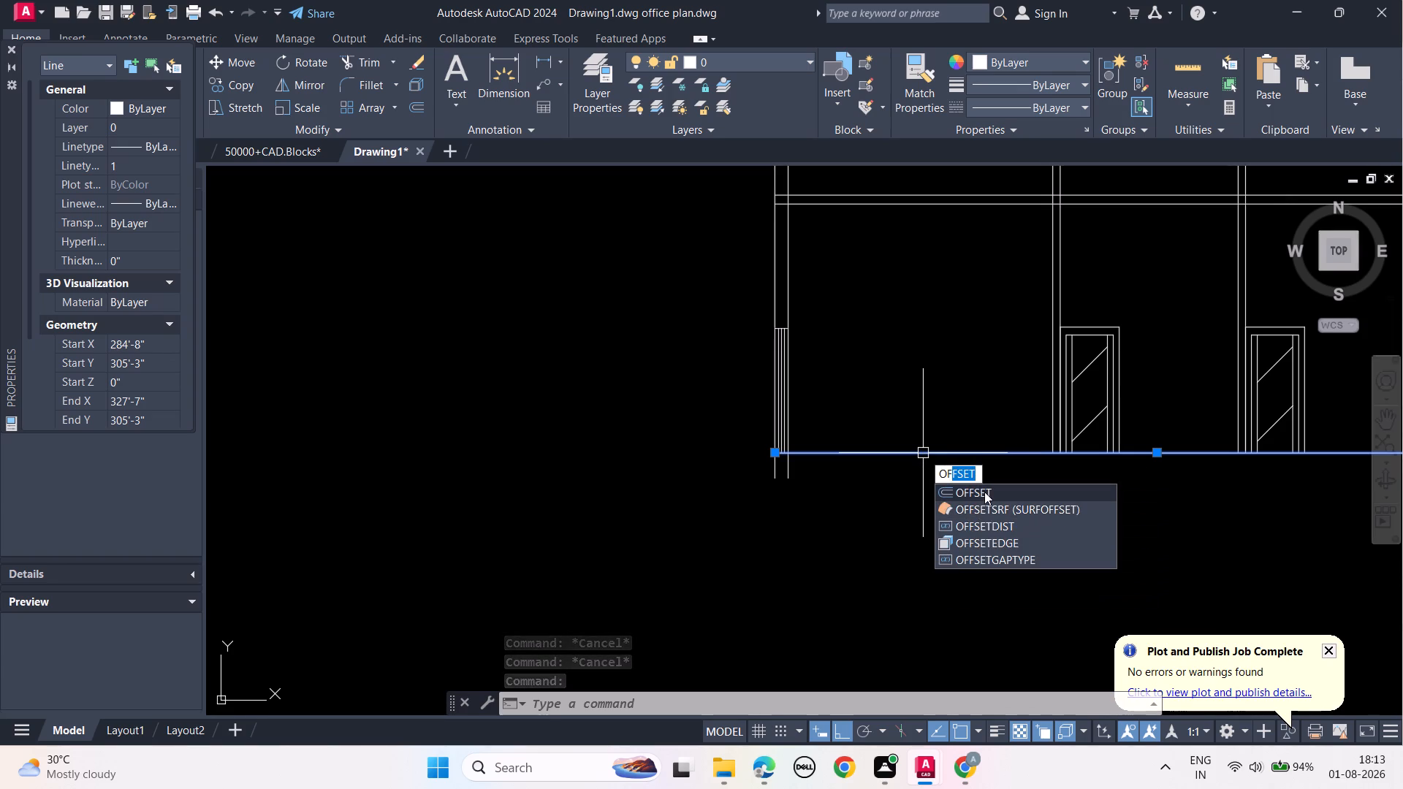
{"action": "left_click", "coordinate": [984, 492]}
{"action": "type", "text": "3'"}
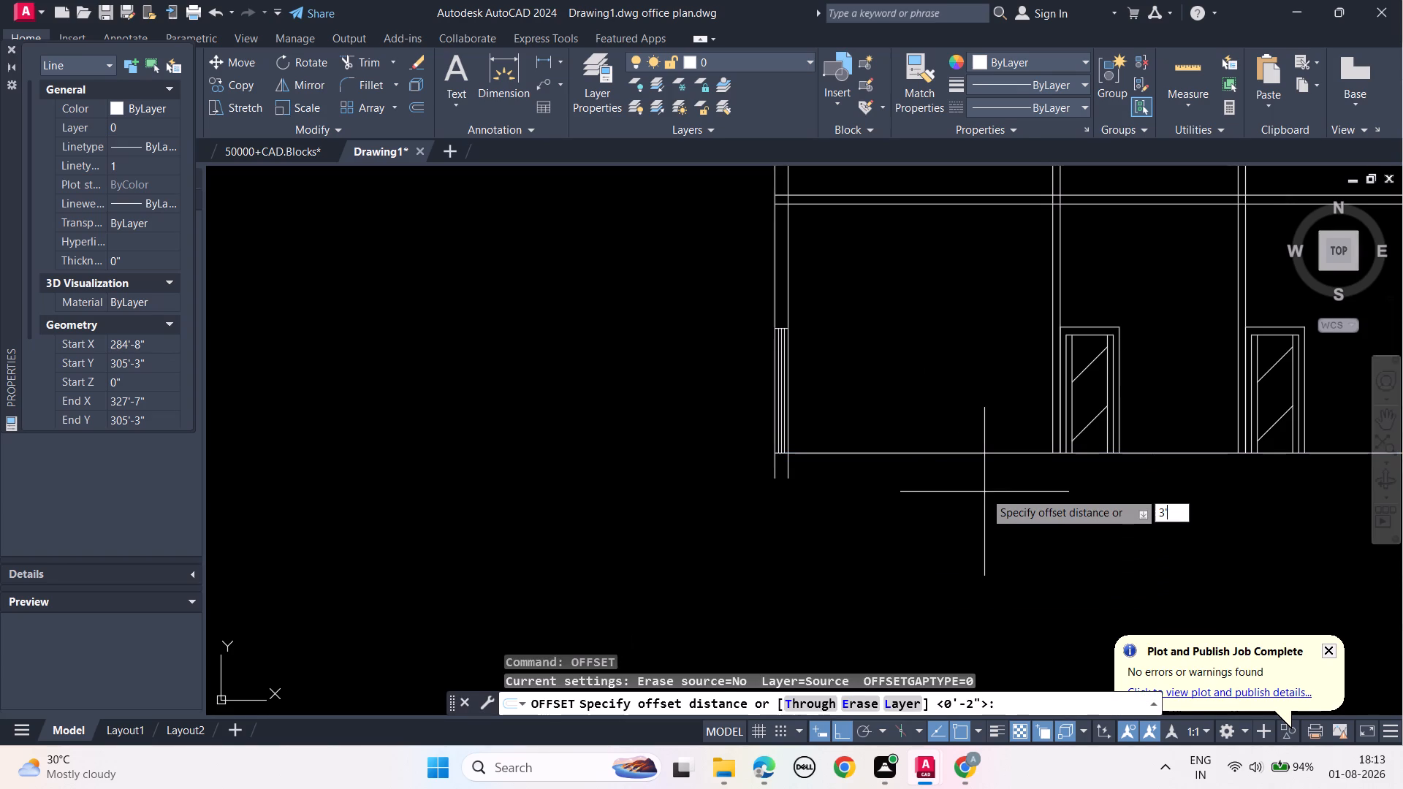
{"action": "key", "text": "Return"}
{"action": "left_click", "coordinate": [962, 381]}
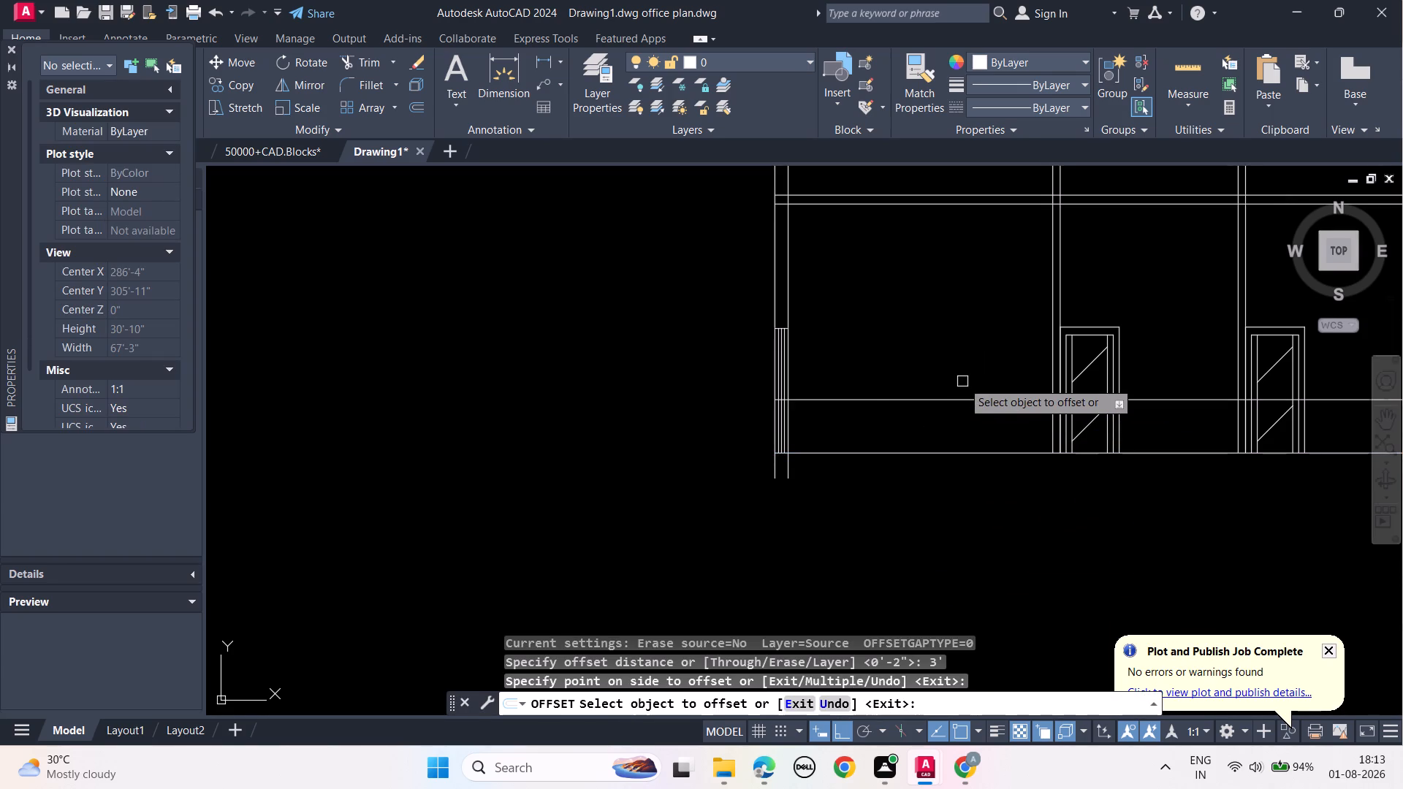
{"action": "key", "text": "Escape"}
{"action": "key", "text": "Escape"}
{"action": "key", "text": "Escape"}
Move the first door elevation in the section view up about 3'-3", so its base sits just above the 3' height line.
{"action": "middle_click_drag", "start_coordinate": [959, 337], "coordinate": [854, 502]}
{"action": "left_click", "coordinate": [1024, 530]}
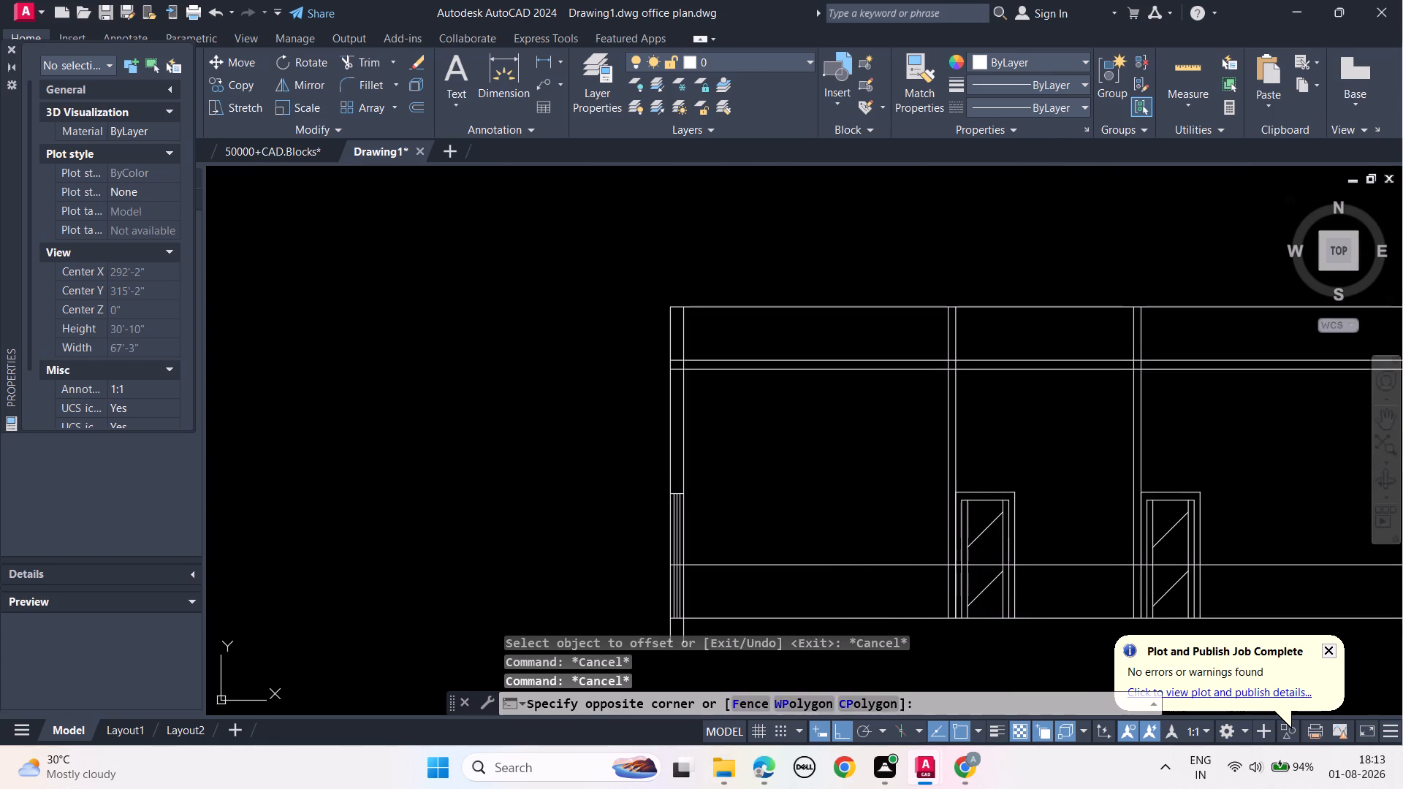
{"action": "left_click", "coordinate": [997, 491]}
{"action": "type", "text": "MO"}
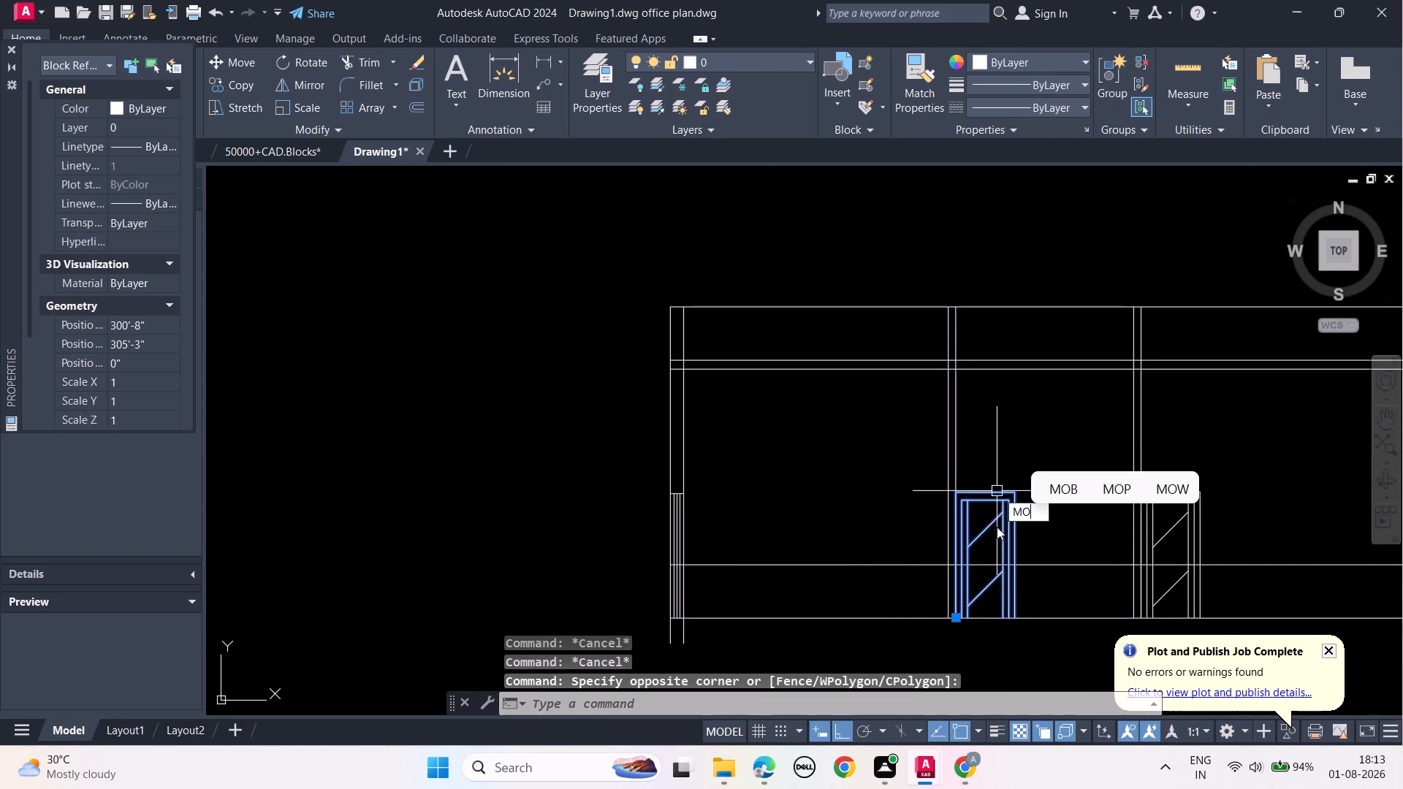
{"action": "left_click", "coordinate": [1049, 537]}
{"action": "left_click", "coordinate": [959, 622]}
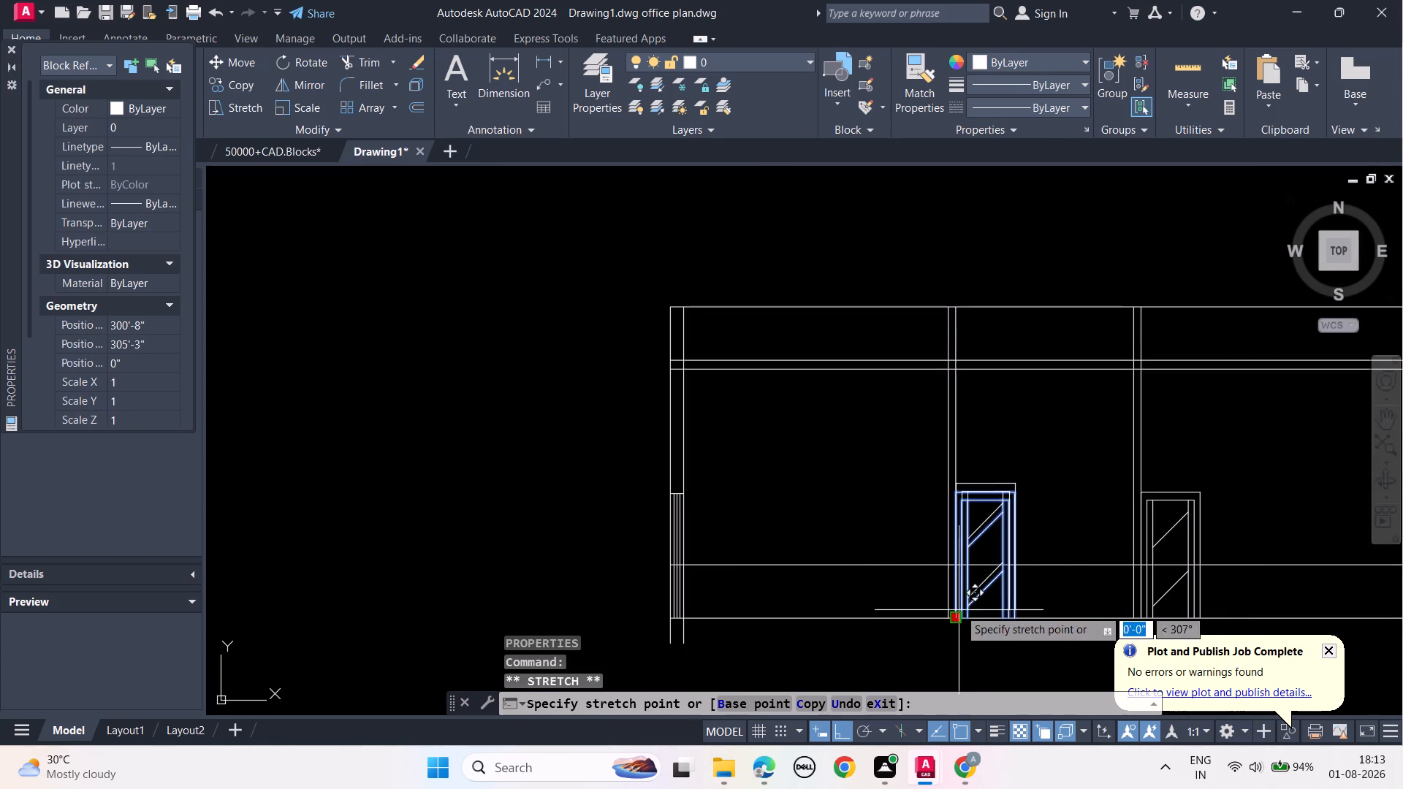
{"action": "left_click", "coordinate": [958, 564]}
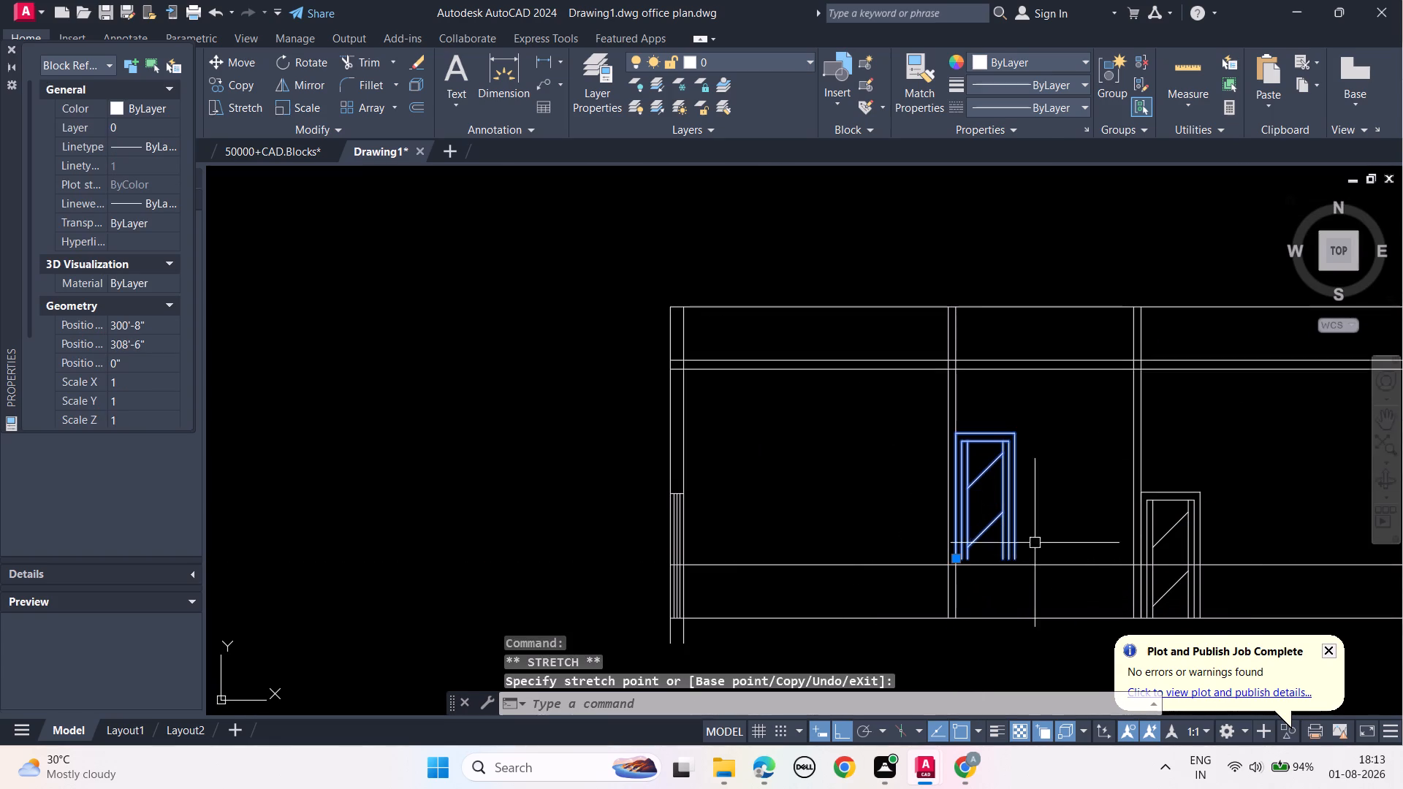
{"action": "key", "text": "Escape"}
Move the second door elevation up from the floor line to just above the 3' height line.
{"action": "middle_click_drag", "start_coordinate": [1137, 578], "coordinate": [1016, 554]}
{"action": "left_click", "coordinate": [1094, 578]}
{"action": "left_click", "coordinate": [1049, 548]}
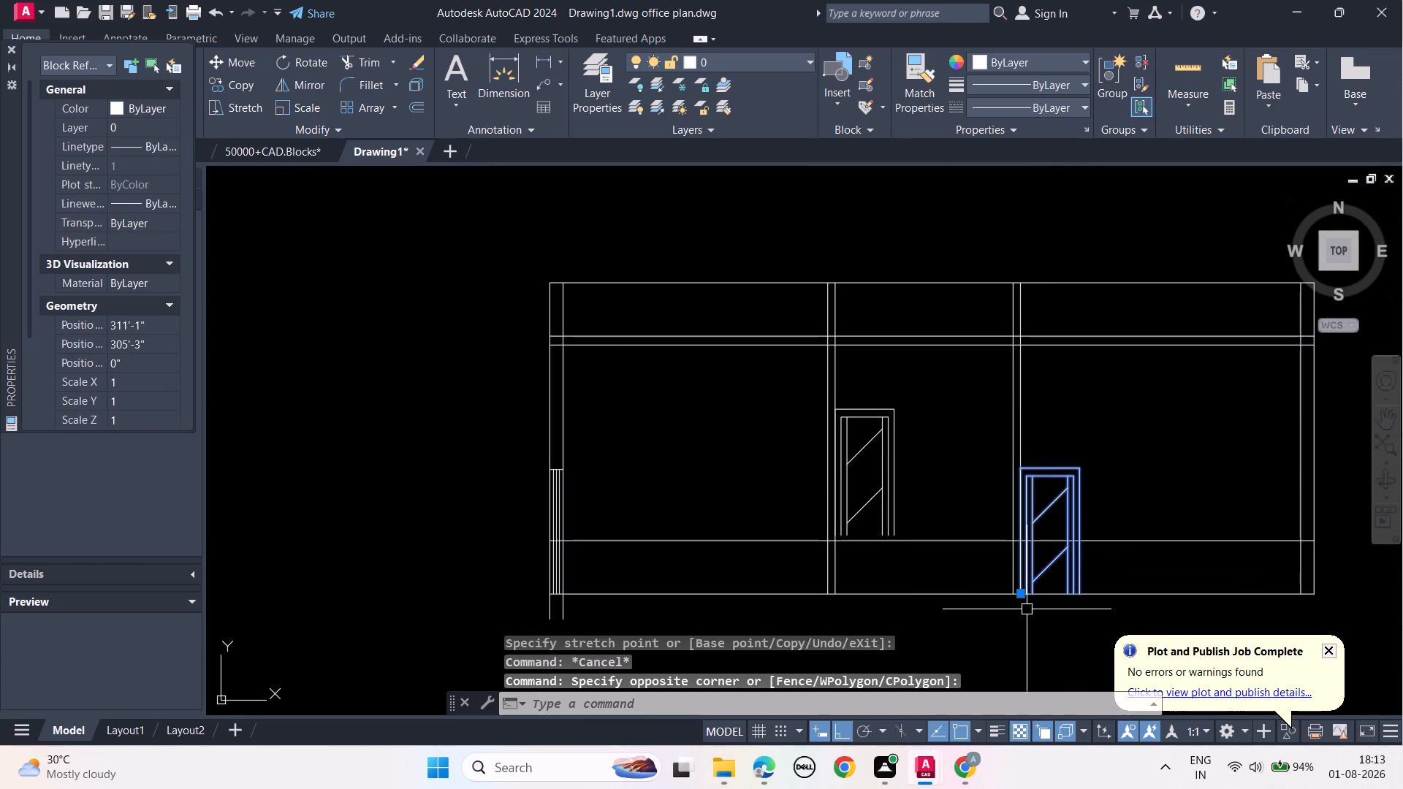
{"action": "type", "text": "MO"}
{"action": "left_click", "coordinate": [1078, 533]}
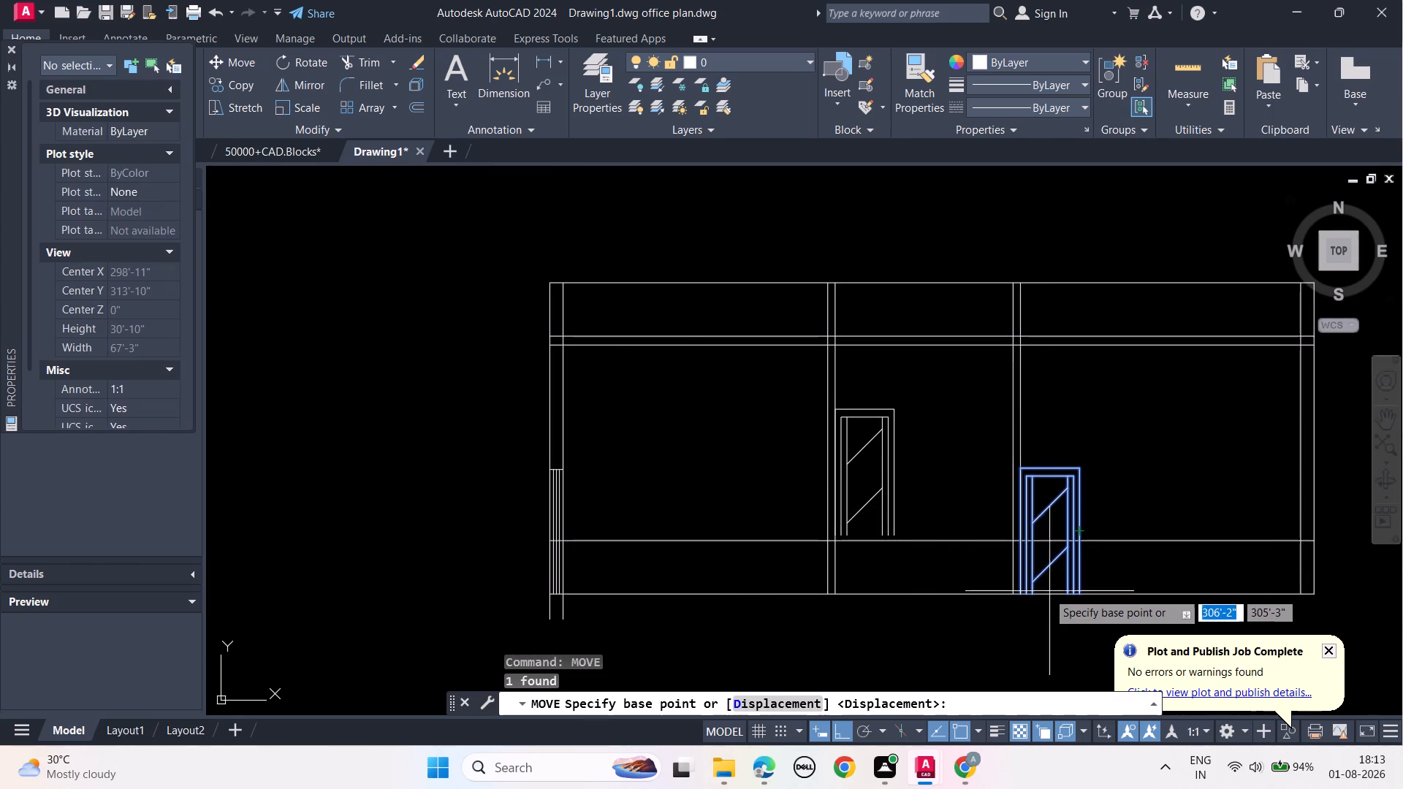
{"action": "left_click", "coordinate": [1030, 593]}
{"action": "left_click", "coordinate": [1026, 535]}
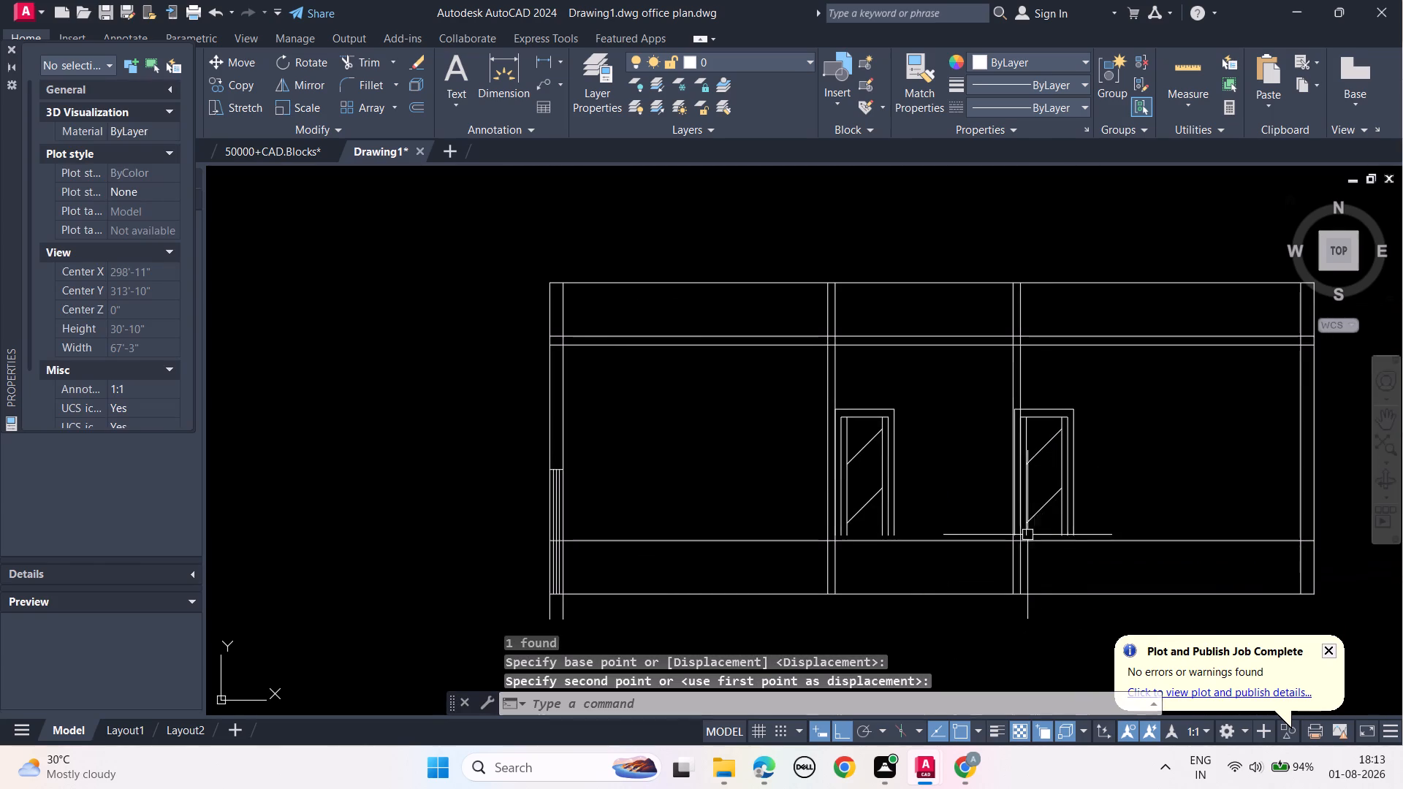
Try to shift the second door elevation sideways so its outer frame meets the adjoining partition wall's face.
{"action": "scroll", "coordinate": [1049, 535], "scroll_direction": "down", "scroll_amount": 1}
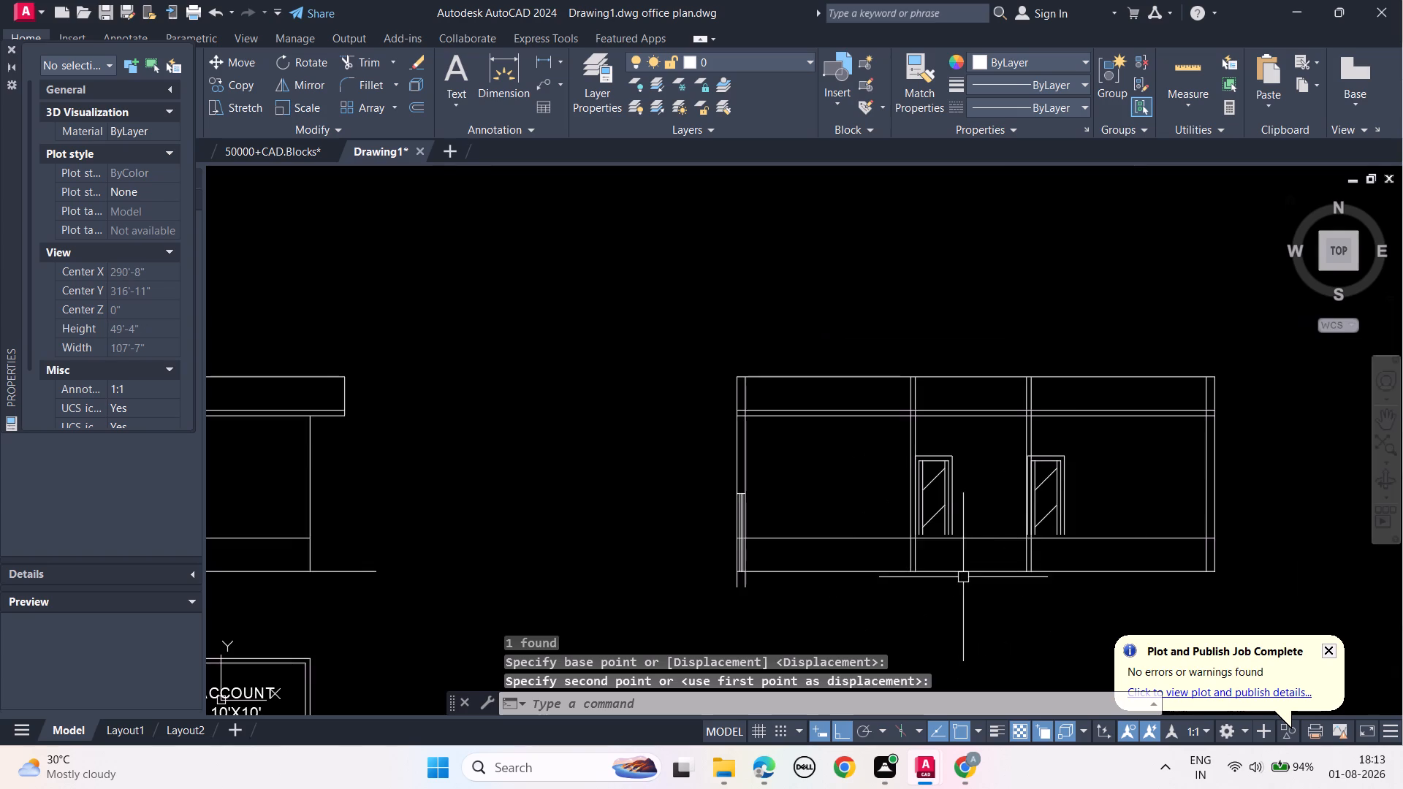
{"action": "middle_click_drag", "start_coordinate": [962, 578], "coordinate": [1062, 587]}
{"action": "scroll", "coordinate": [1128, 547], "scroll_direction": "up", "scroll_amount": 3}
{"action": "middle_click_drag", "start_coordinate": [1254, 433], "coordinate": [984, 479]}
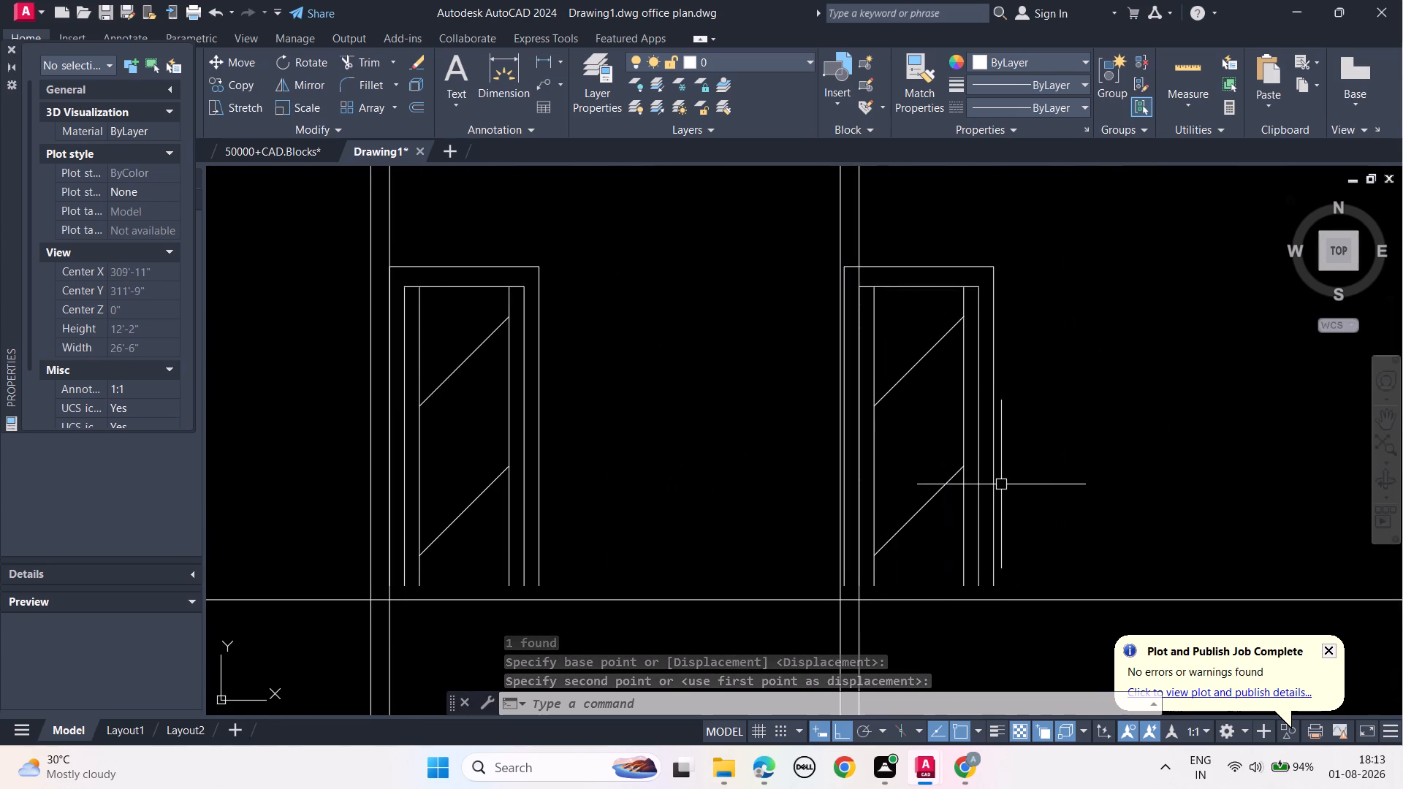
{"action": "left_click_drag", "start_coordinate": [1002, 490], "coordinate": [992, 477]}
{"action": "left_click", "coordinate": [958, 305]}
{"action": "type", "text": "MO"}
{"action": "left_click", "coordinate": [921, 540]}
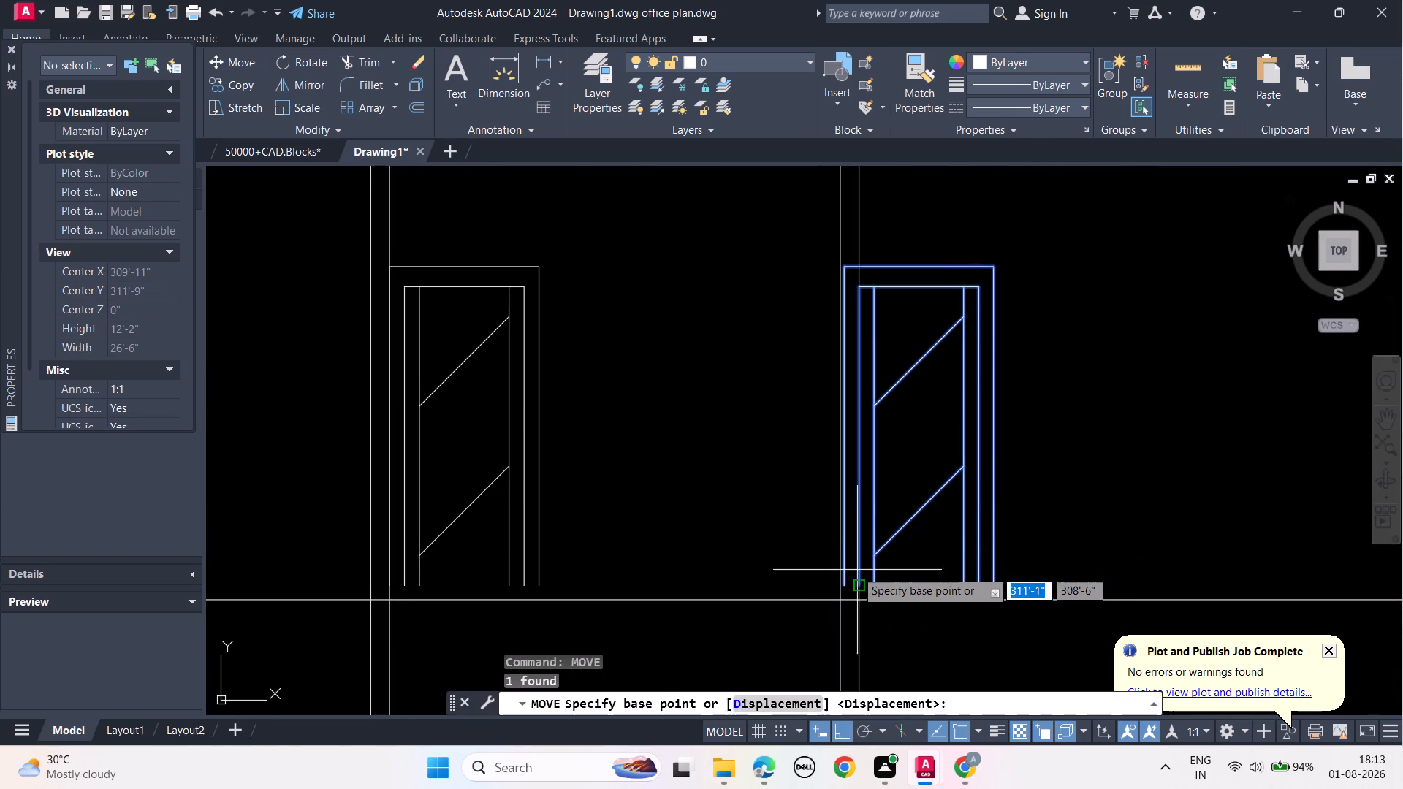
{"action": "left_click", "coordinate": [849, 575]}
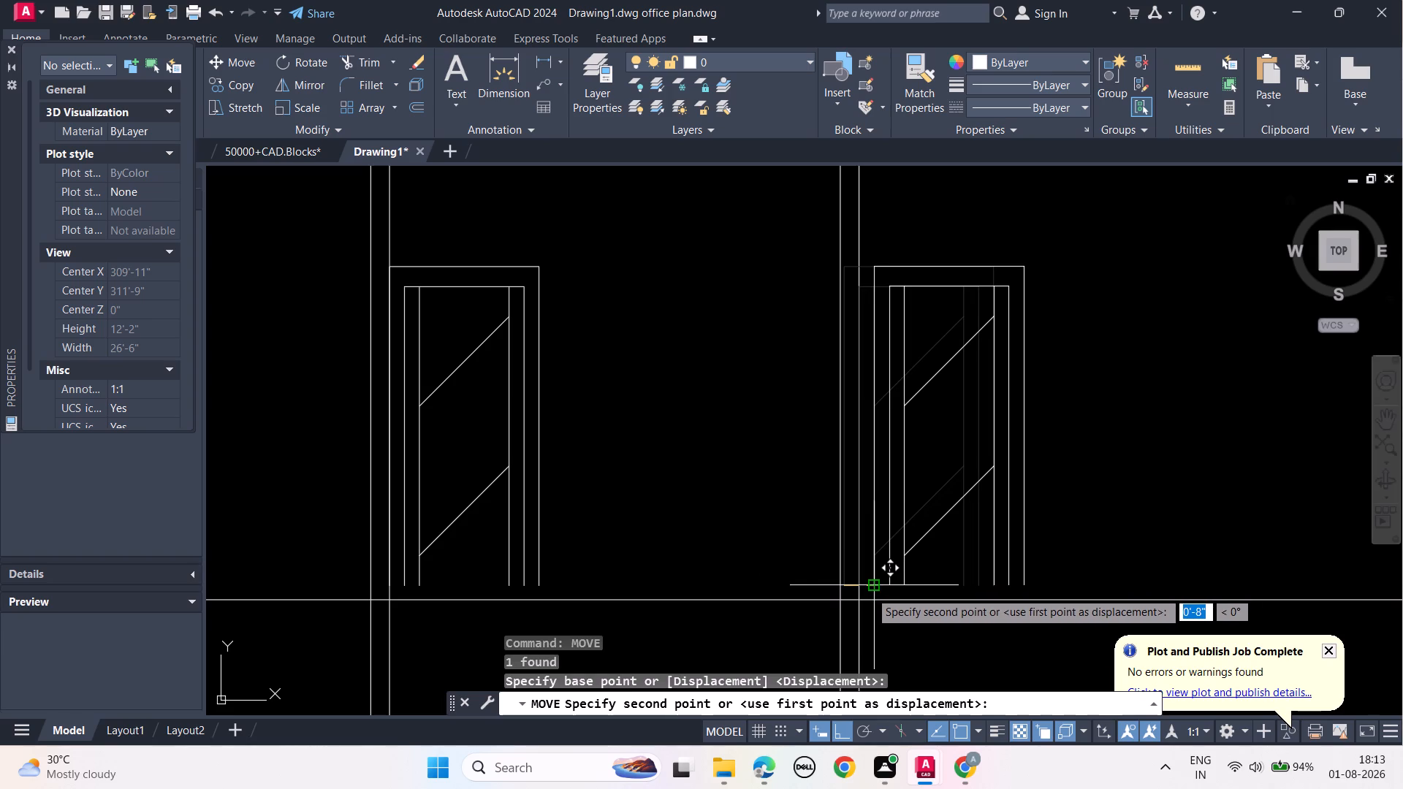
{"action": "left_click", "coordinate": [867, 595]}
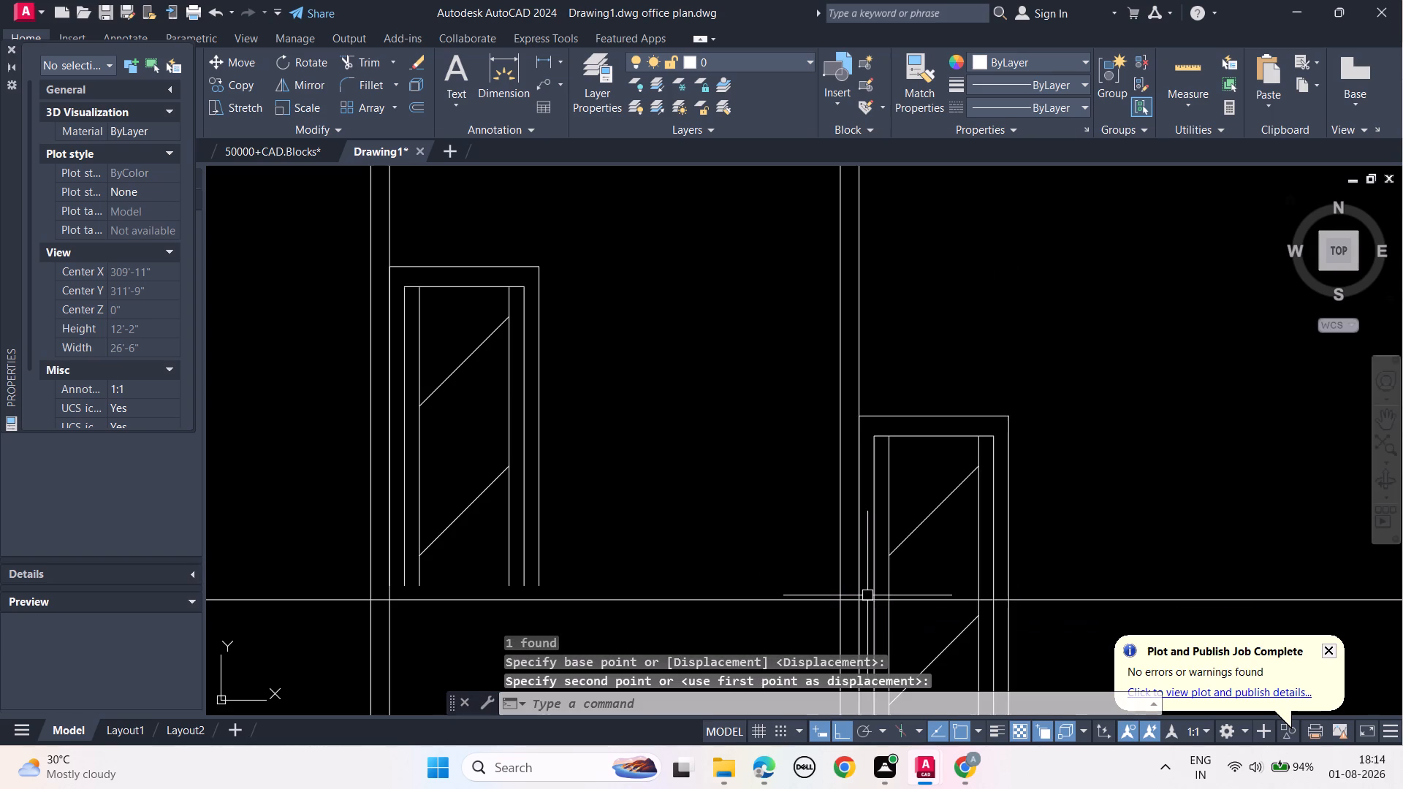
With Ortho off, move the second door elevation up along the partition wall's face to just above the 3' height line.
{"action": "left_click_drag", "start_coordinate": [943, 551], "coordinate": [966, 483]}
{"action": "left_click_drag", "start_coordinate": [1057, 511], "coordinate": [1019, 489]}
{"action": "left_click", "coordinate": [957, 377]}
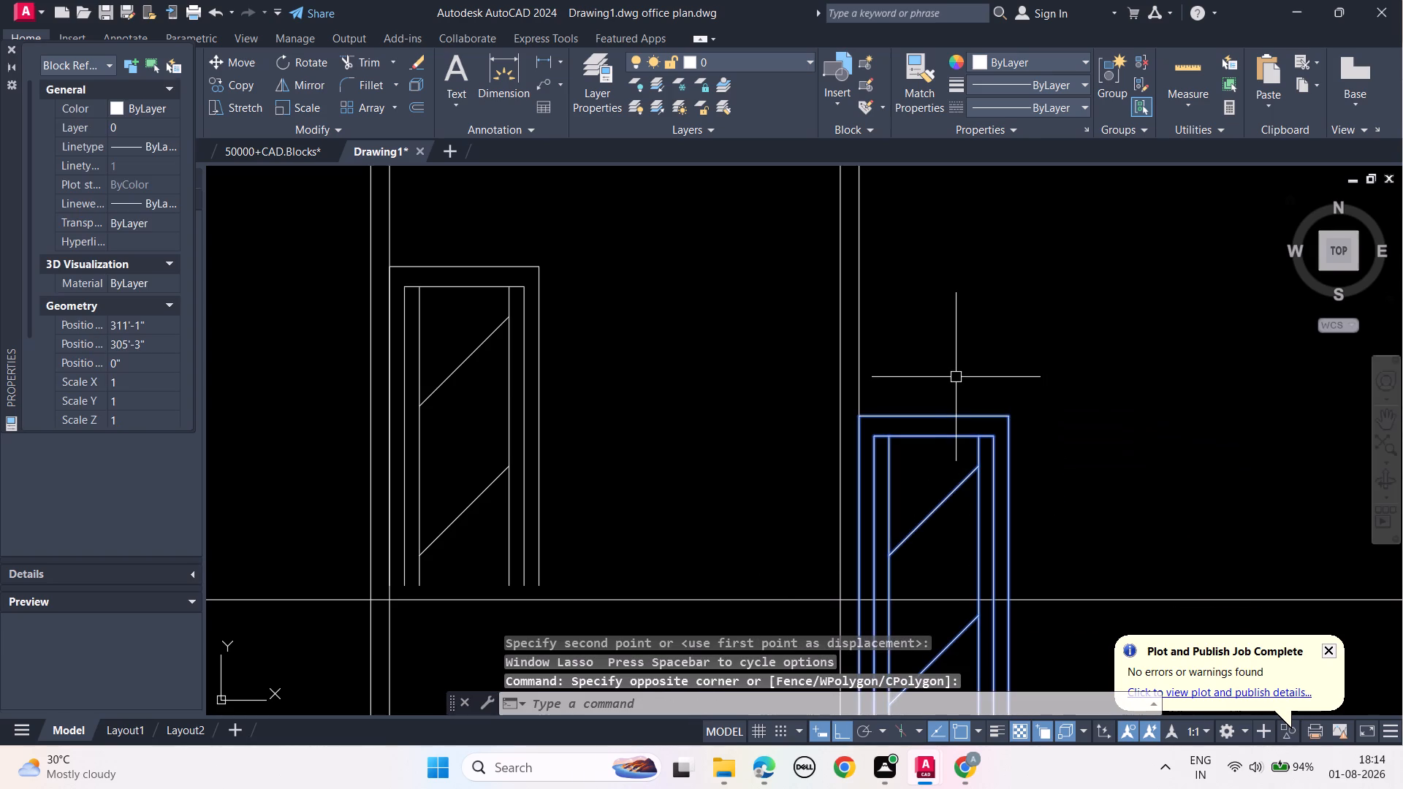
{"action": "type", "text": "MO"}
{"action": "left_click", "coordinate": [1013, 441]}
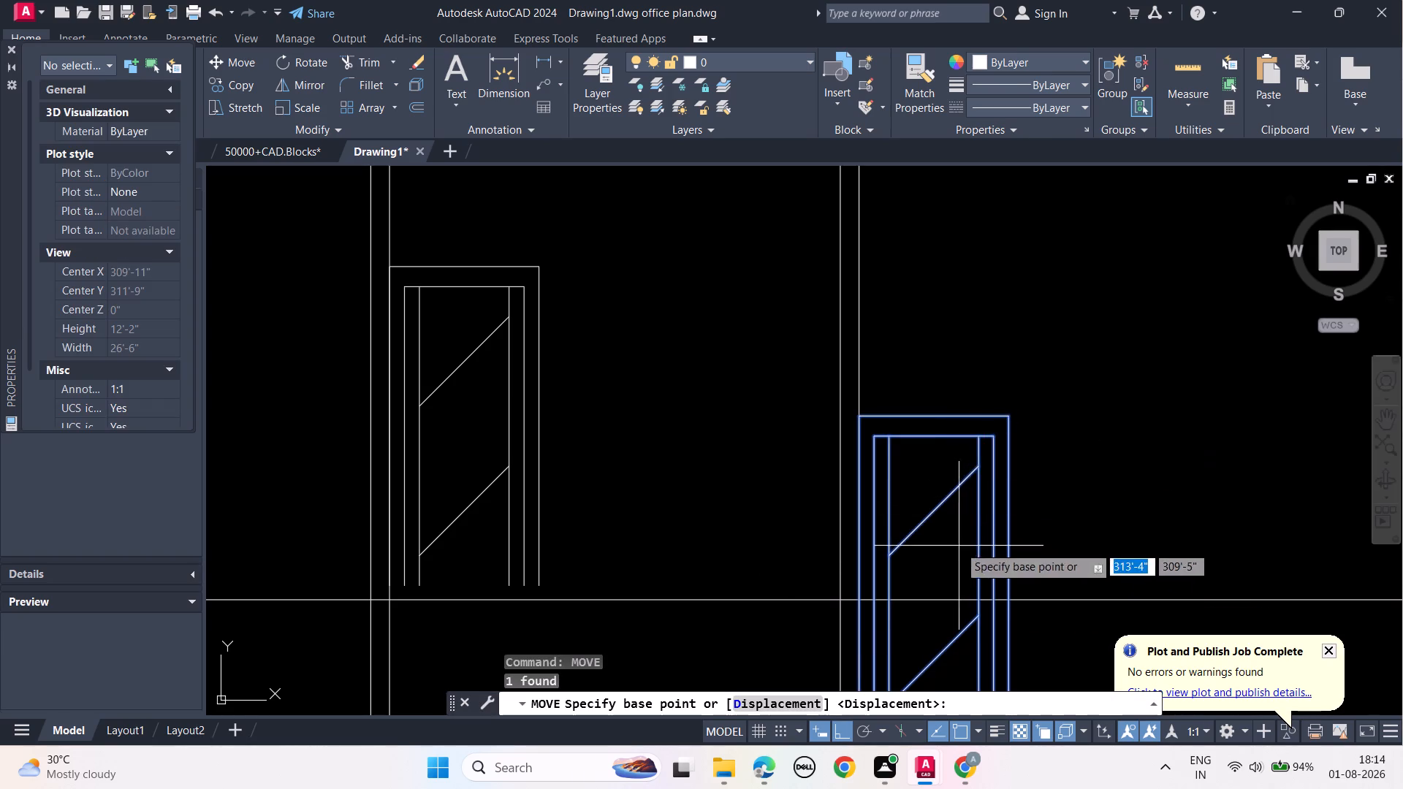
{"action": "middle_click_drag", "start_coordinate": [959, 546], "coordinate": [996, 323]}
{"action": "left_click", "coordinate": [902, 508]}
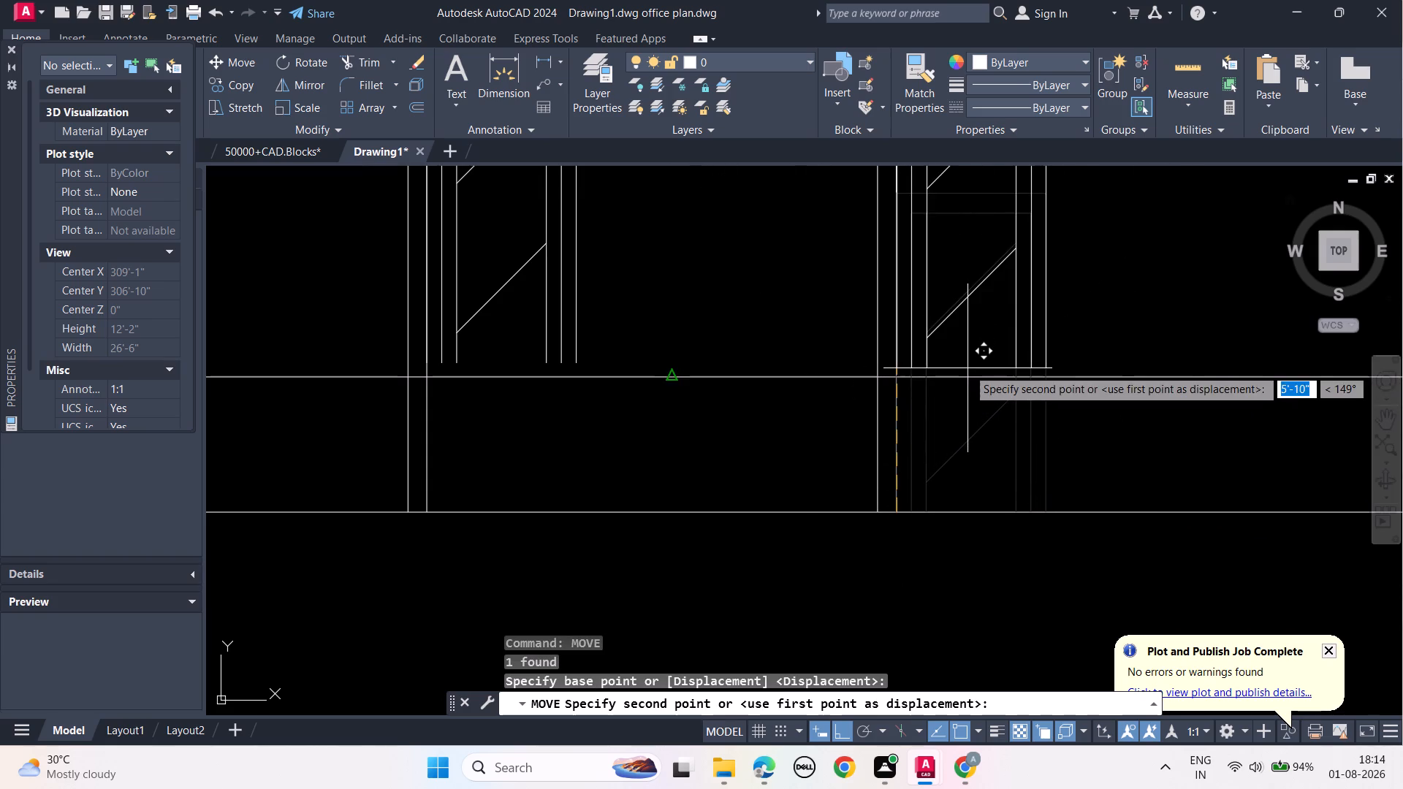
{"action": "left_click", "coordinate": [841, 743]}
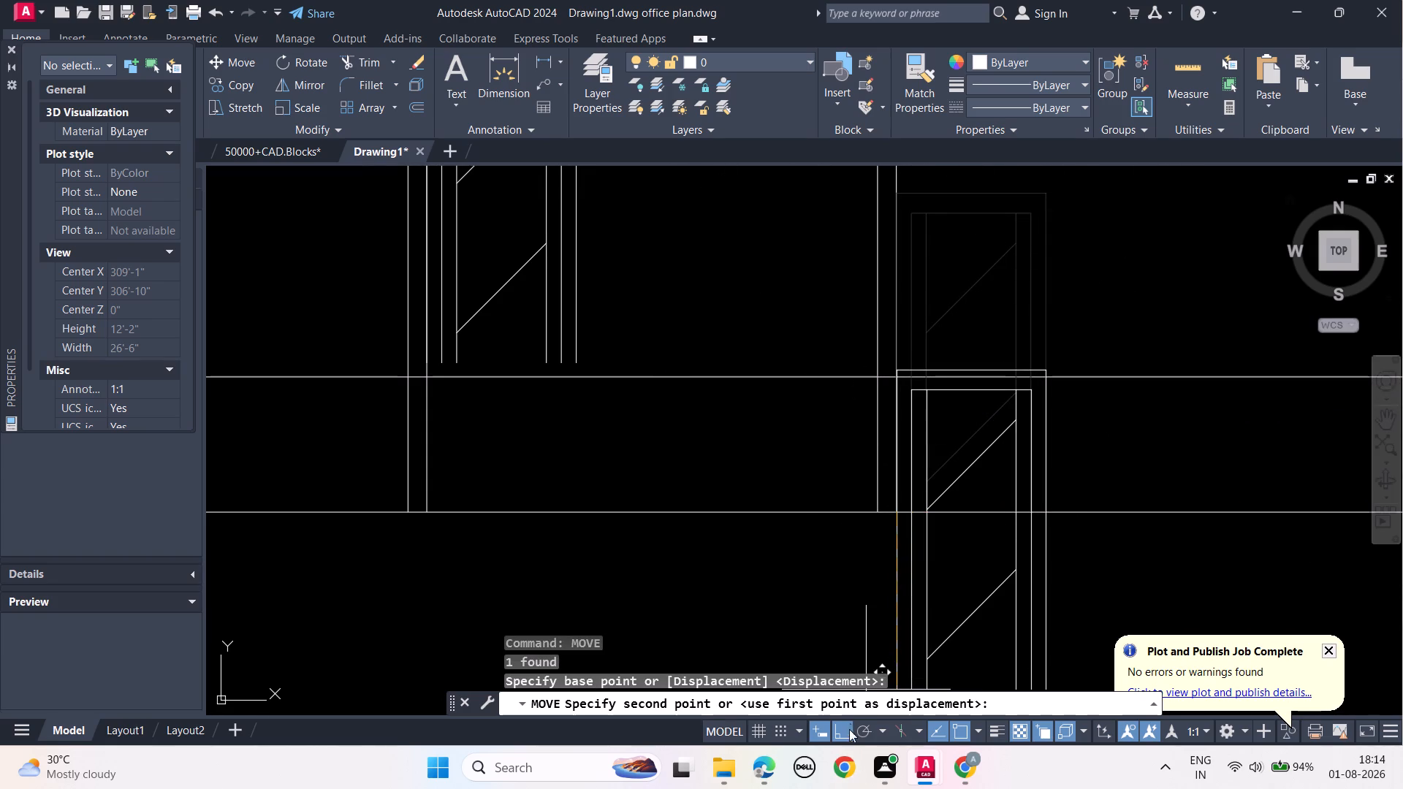
{"action": "left_click", "coordinate": [842, 731]}
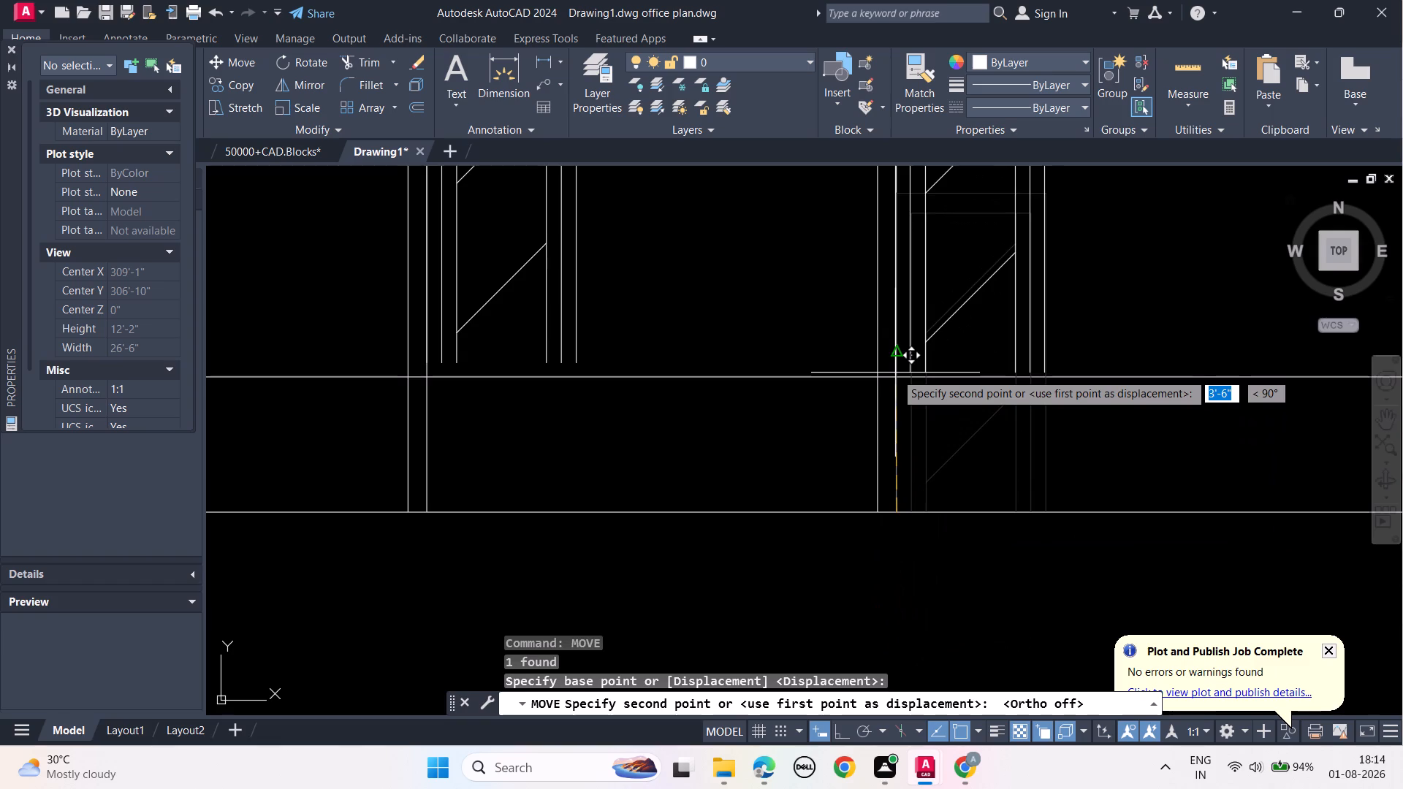
{"action": "scroll", "coordinate": [897, 376], "scroll_direction": "up", "scroll_amount": 2}
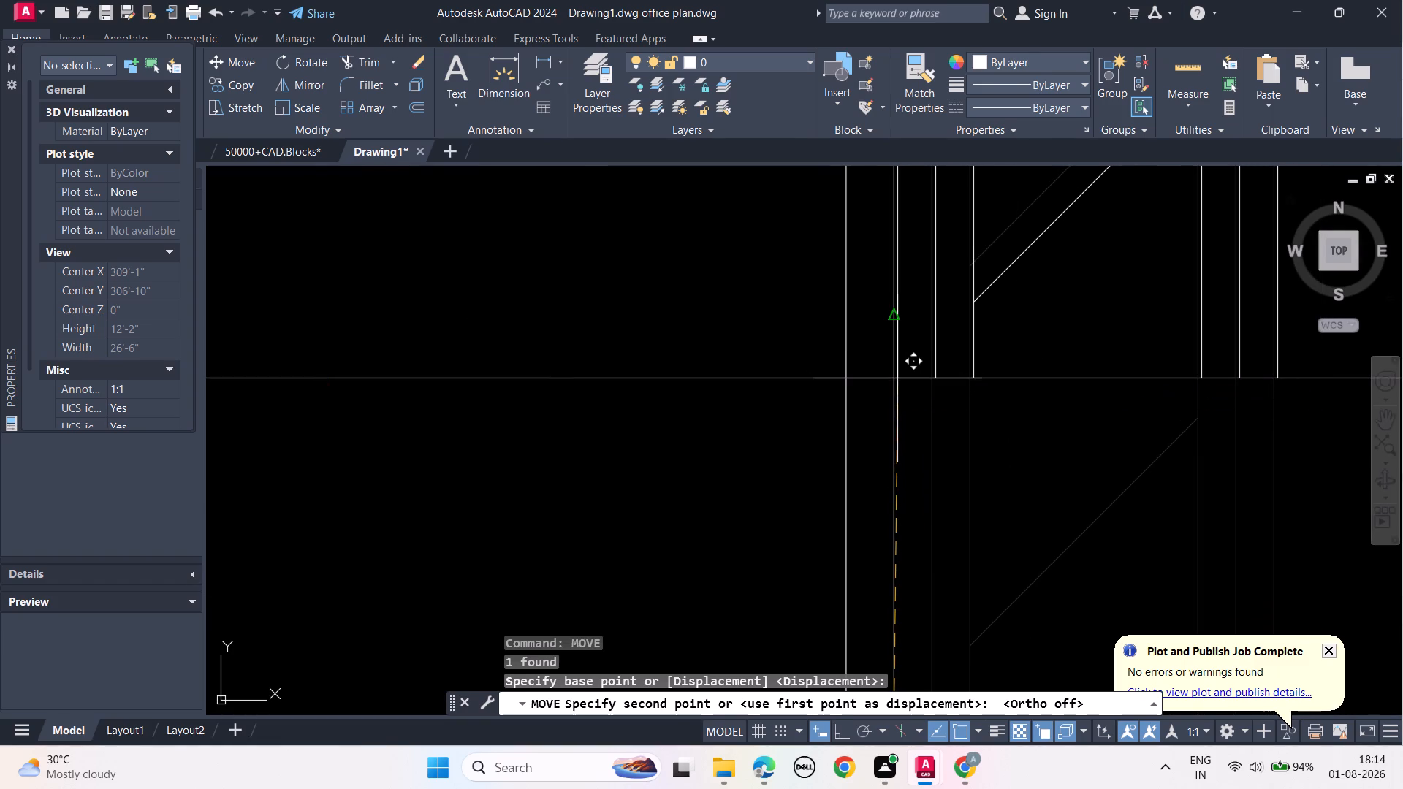
{"action": "left_click", "coordinate": [894, 378]}
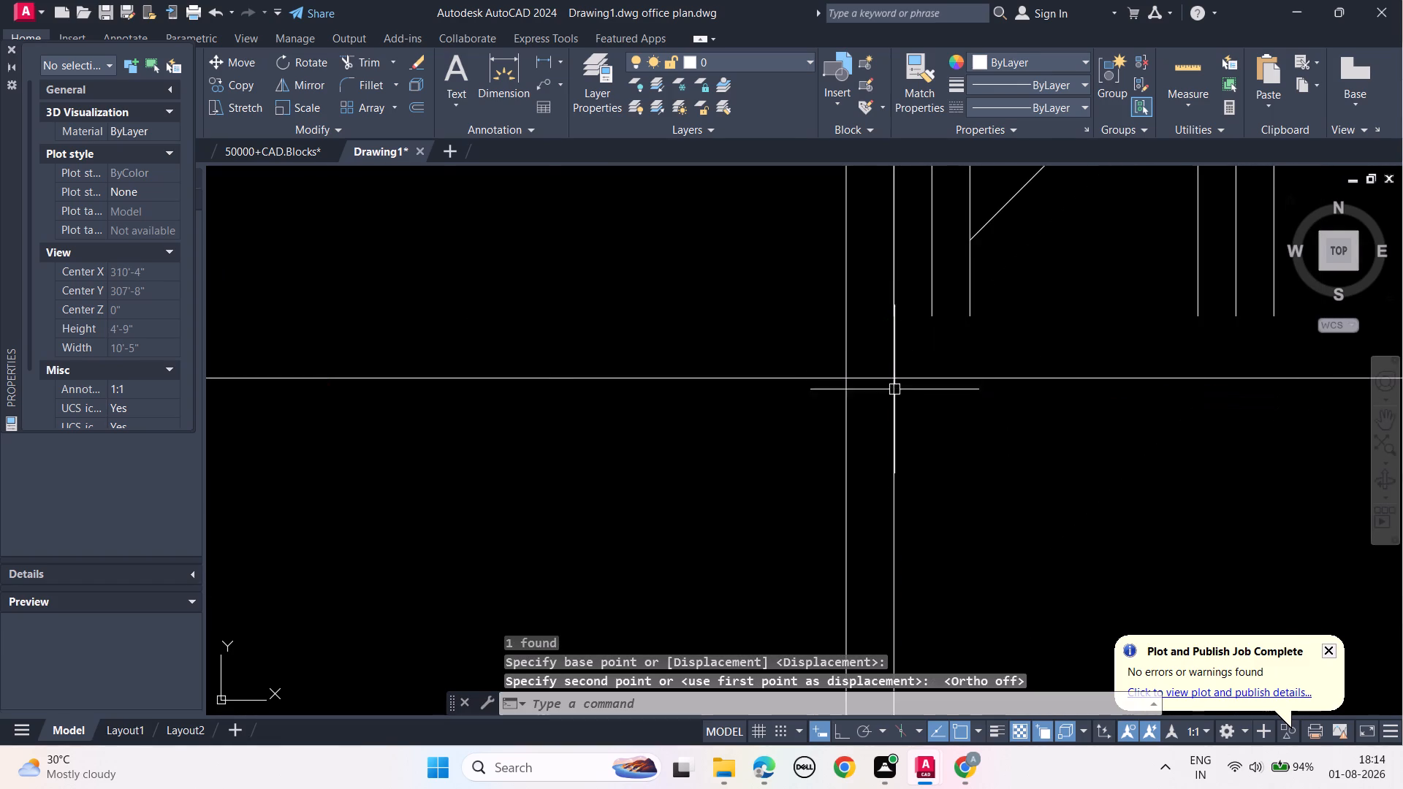
Move the second door elevation down about 4", bringing its base closer to the 3' height line.
{"action": "scroll", "coordinate": [897, 423], "scroll_direction": "down", "scroll_amount": 3}
{"action": "middle_click_drag", "start_coordinate": [987, 408], "coordinate": [989, 464]}
{"action": "left_click_drag", "start_coordinate": [1050, 438], "coordinate": [1026, 422]}
{"action": "left_click", "coordinate": [970, 319]}
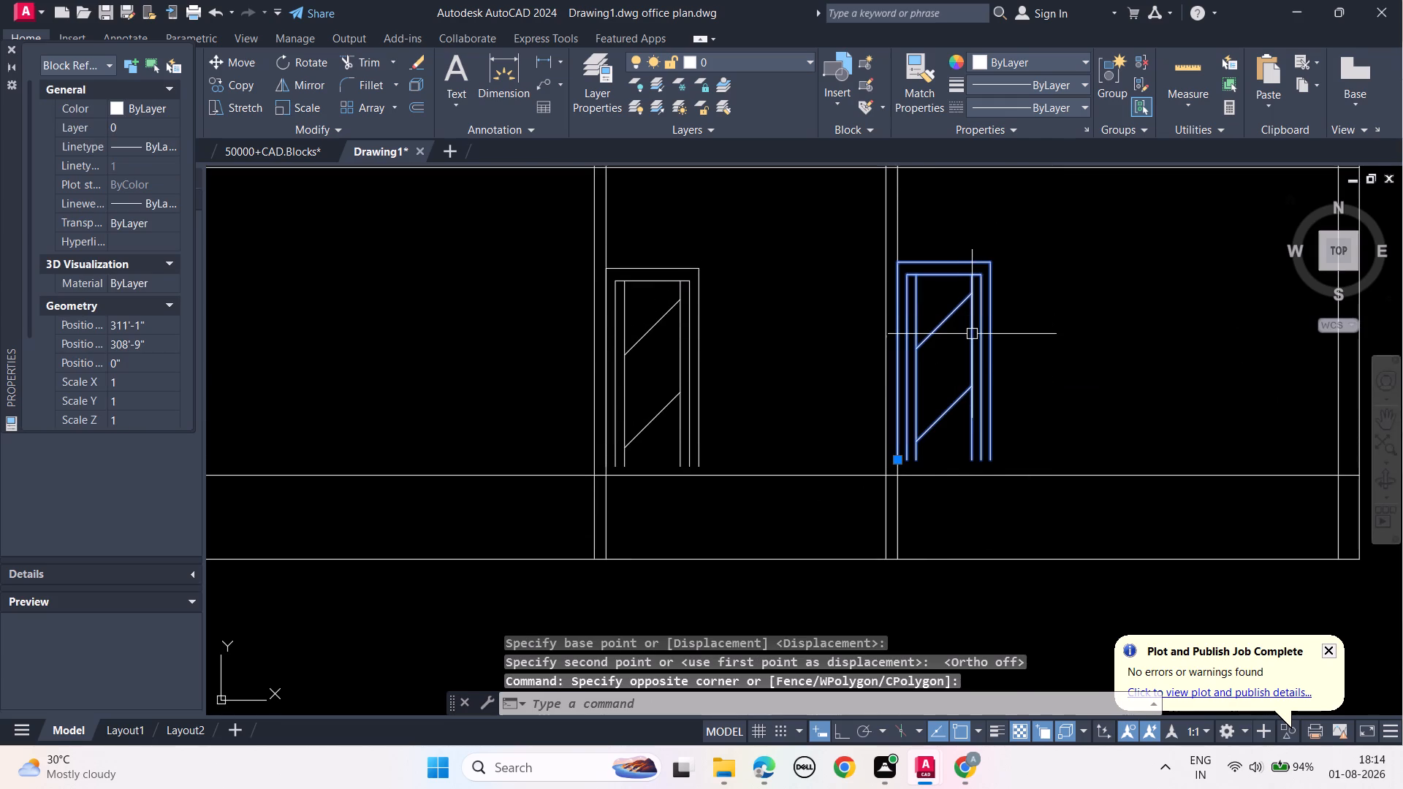
{"action": "type", "text": "MO"}
{"action": "left_click", "coordinate": [1020, 393]}
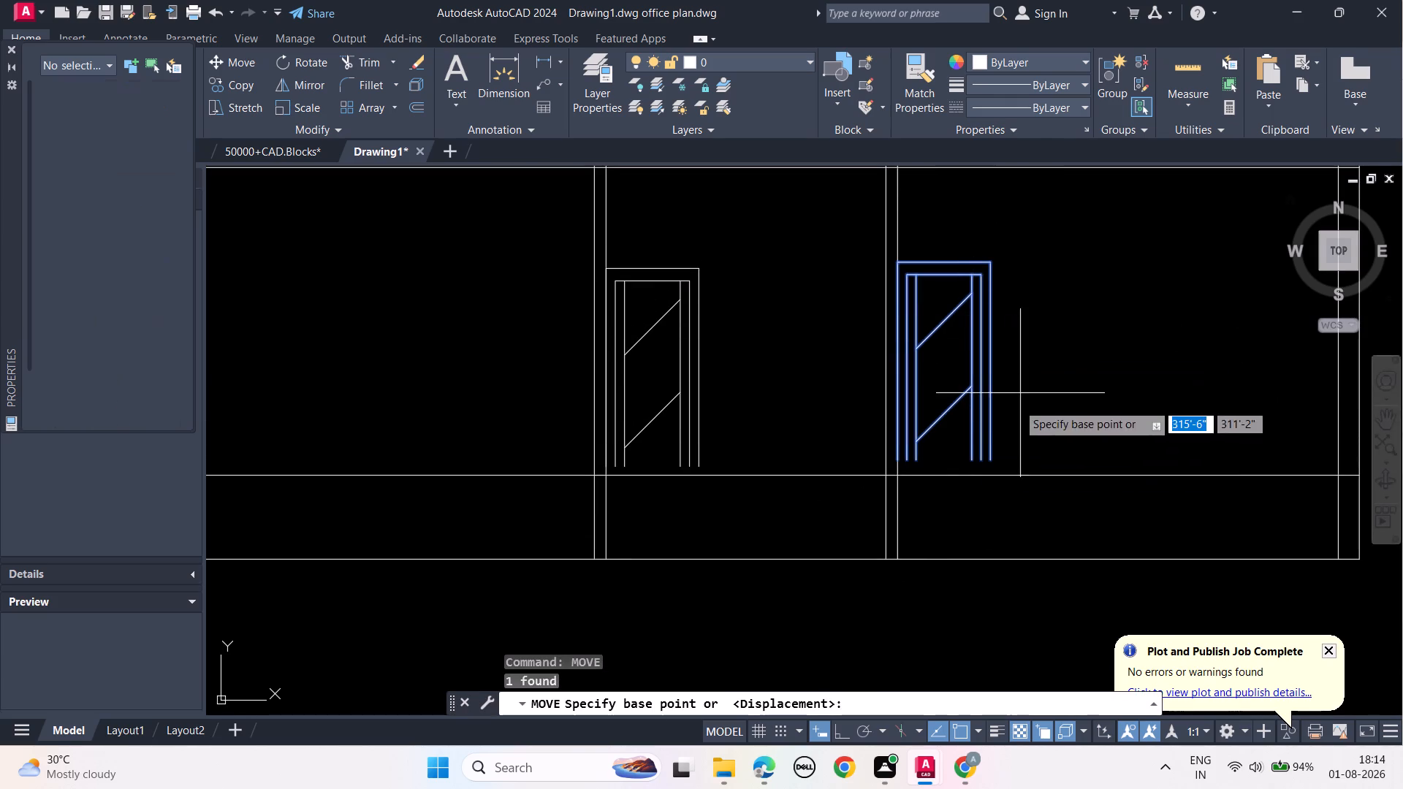
{"action": "left_click", "coordinate": [989, 455]}
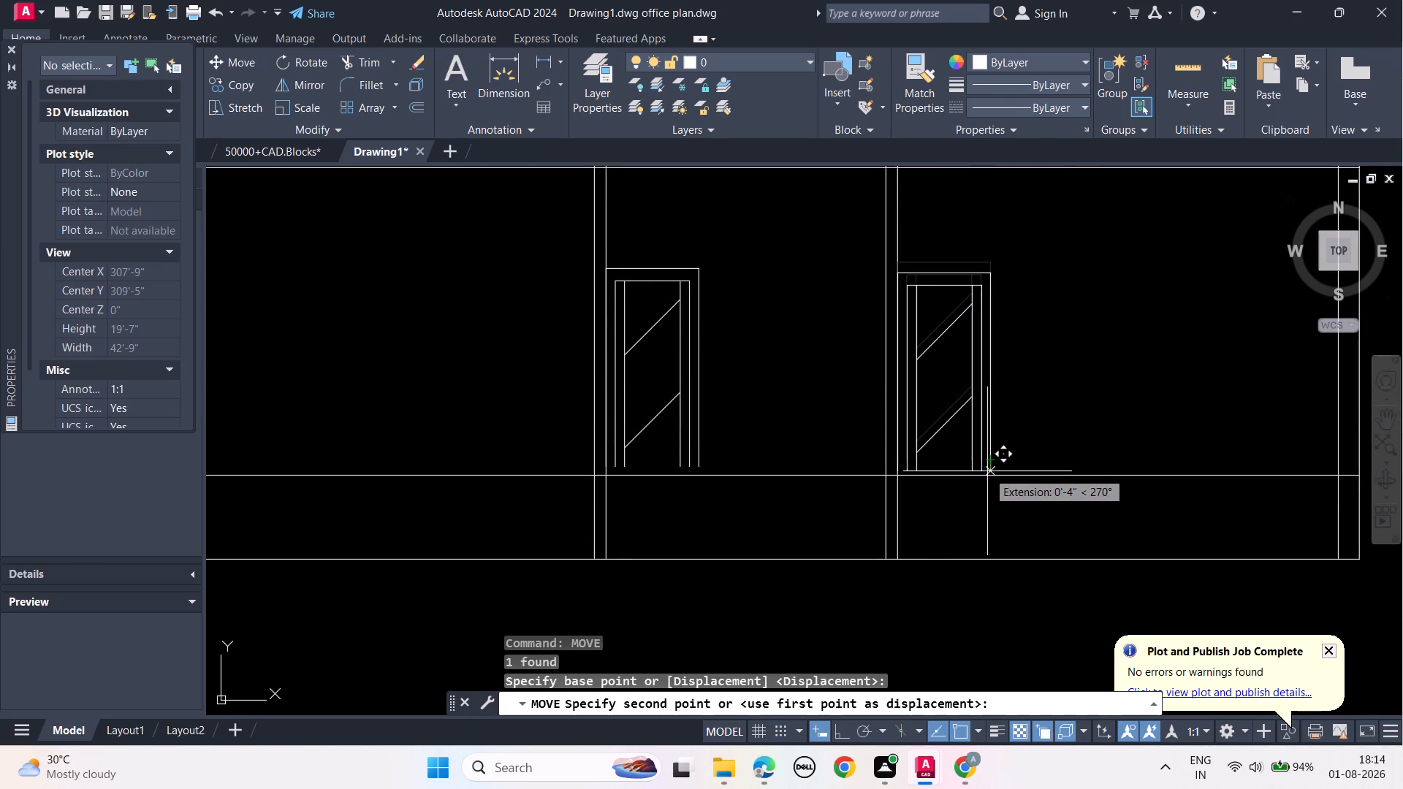
{"action": "left_click", "coordinate": [987, 471]}
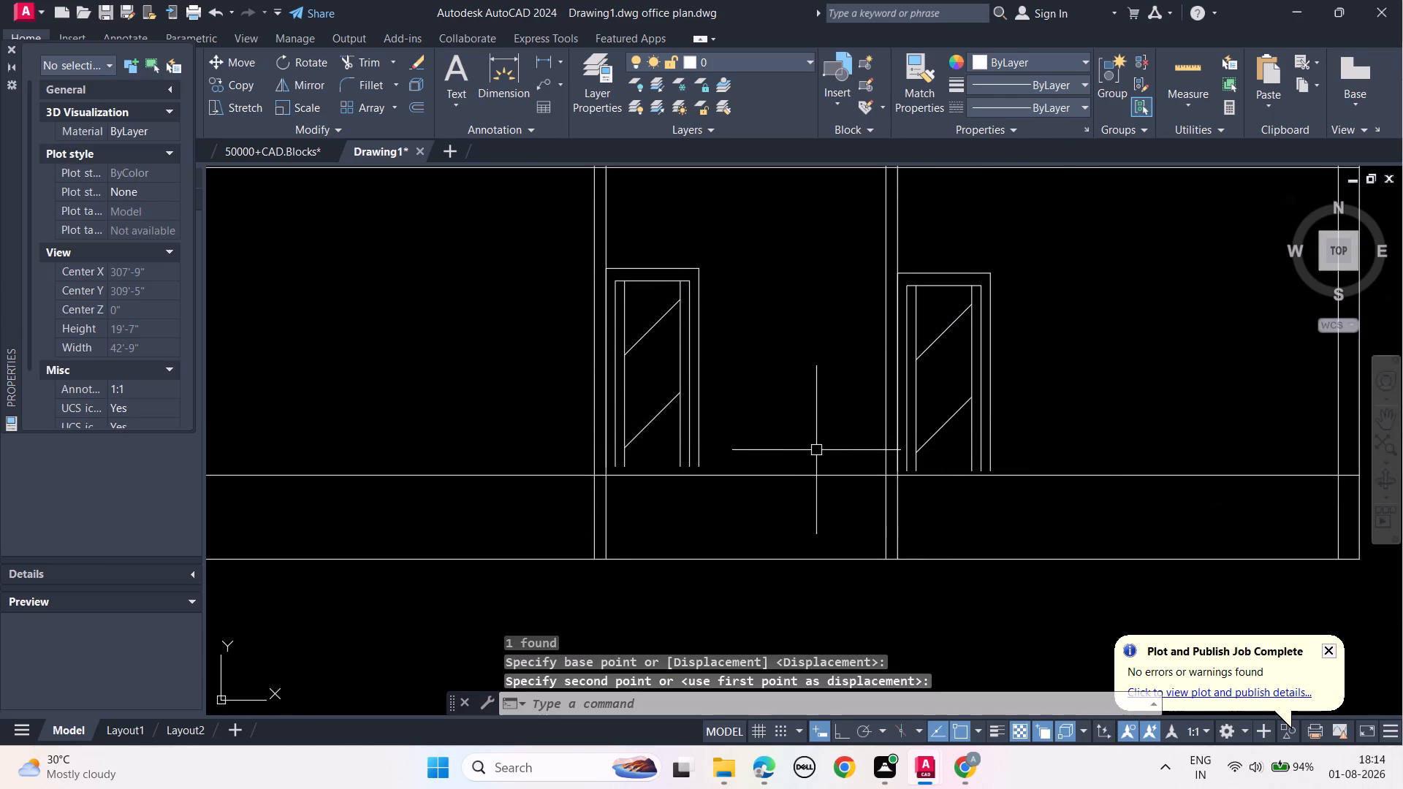
Move the left exterior wall opening's three vertical lines and head line up, so their base sits just above the 3' height line.
{"action": "middle_click_drag", "start_coordinate": [815, 448], "coordinate": [858, 503]}
{"action": "scroll", "coordinate": [867, 496], "scroll_direction": "down", "scroll_amount": 1}
{"action": "middle_click_drag", "start_coordinate": [868, 498], "coordinate": [870, 506]}
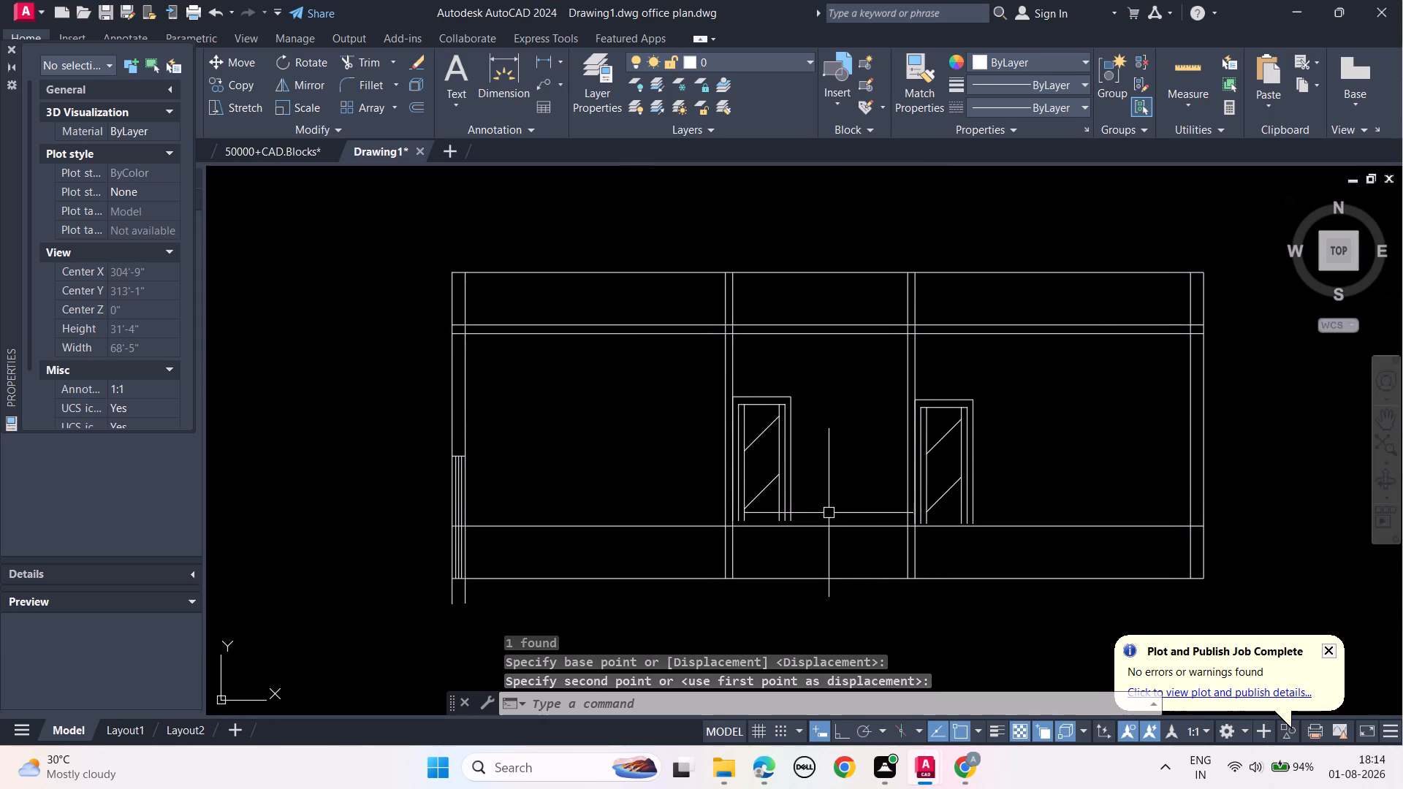
{"action": "middle_click_drag", "start_coordinate": [538, 551], "coordinate": [627, 538]}
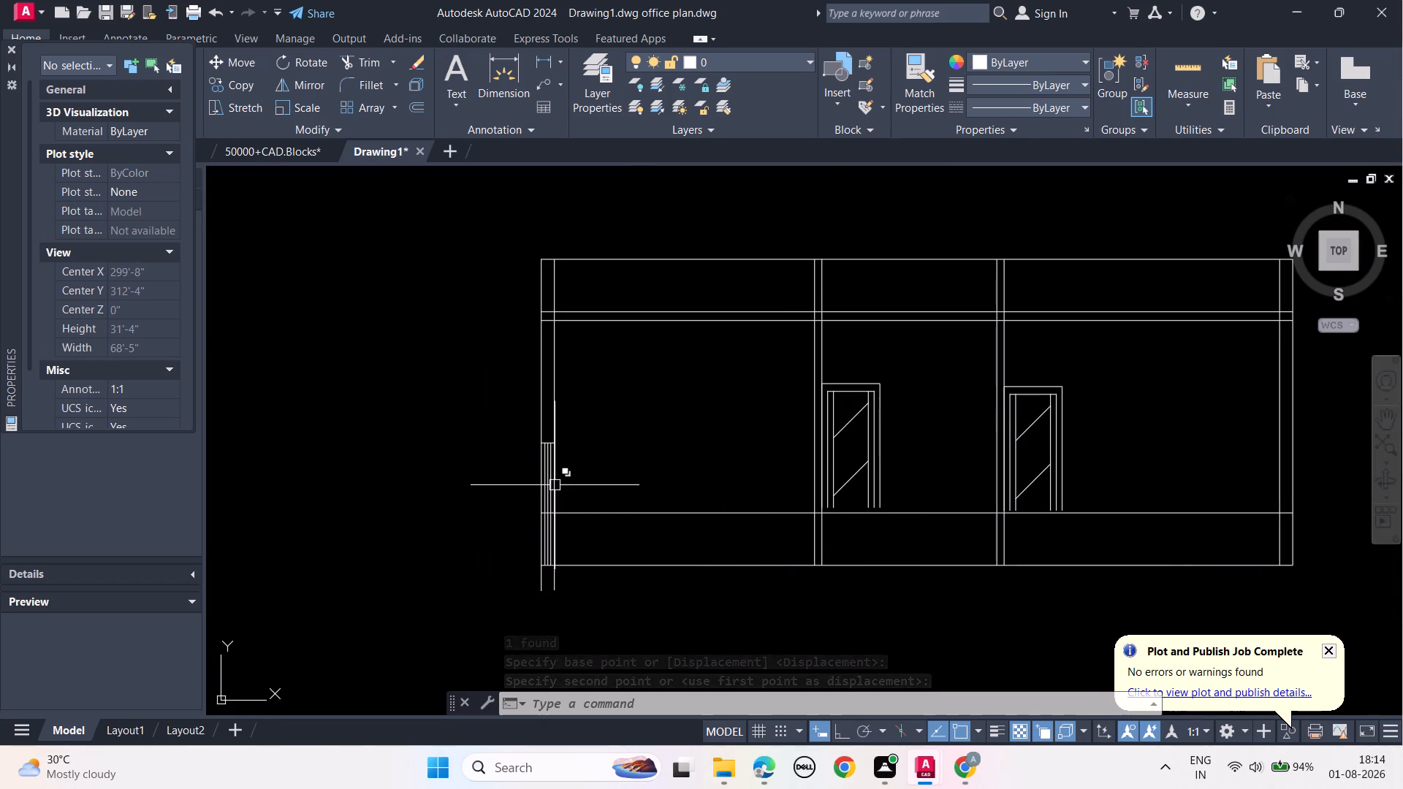
{"action": "left_click", "coordinate": [547, 473]}
{"action": "scroll", "coordinate": [547, 473], "scroll_direction": "up", "scroll_amount": 1}
{"action": "key", "text": "Escape"}
{"action": "scroll", "coordinate": [547, 471], "scroll_direction": "up", "scroll_amount": 2}
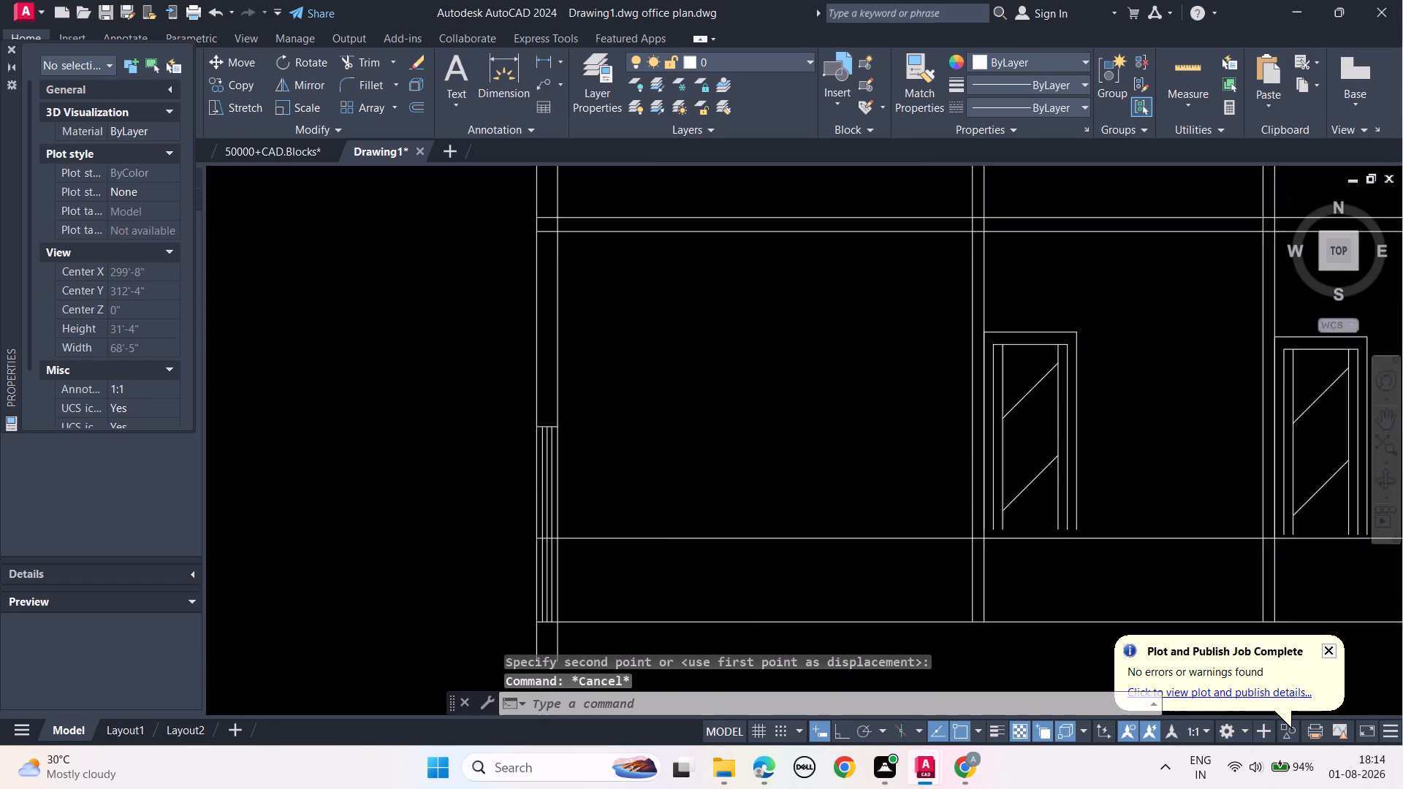
{"action": "scroll", "coordinate": [547, 471], "scroll_direction": "up", "scroll_amount": 1}
{"action": "left_click", "coordinate": [554, 422]}
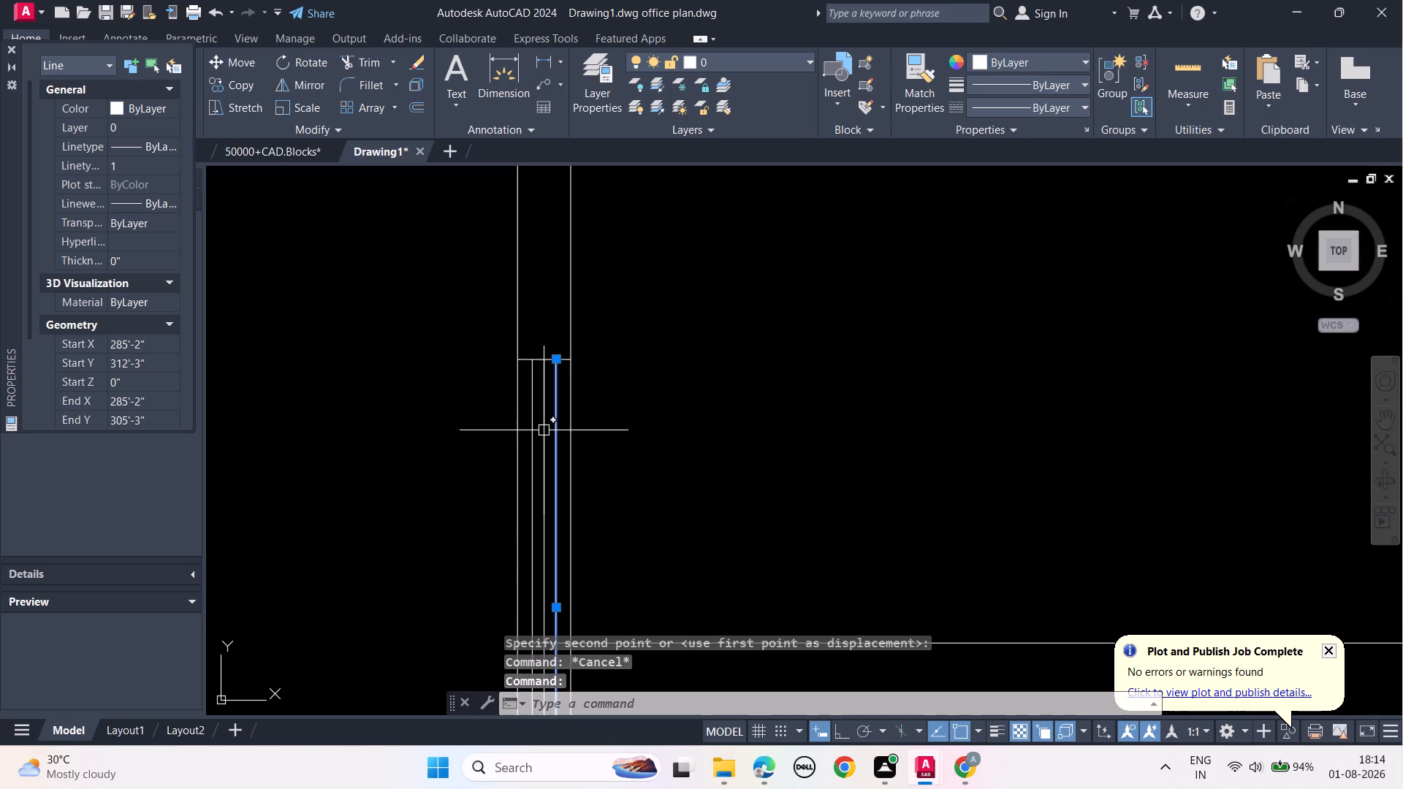
{"action": "left_click", "coordinate": [545, 429]}
{"action": "left_click", "coordinate": [533, 447]}
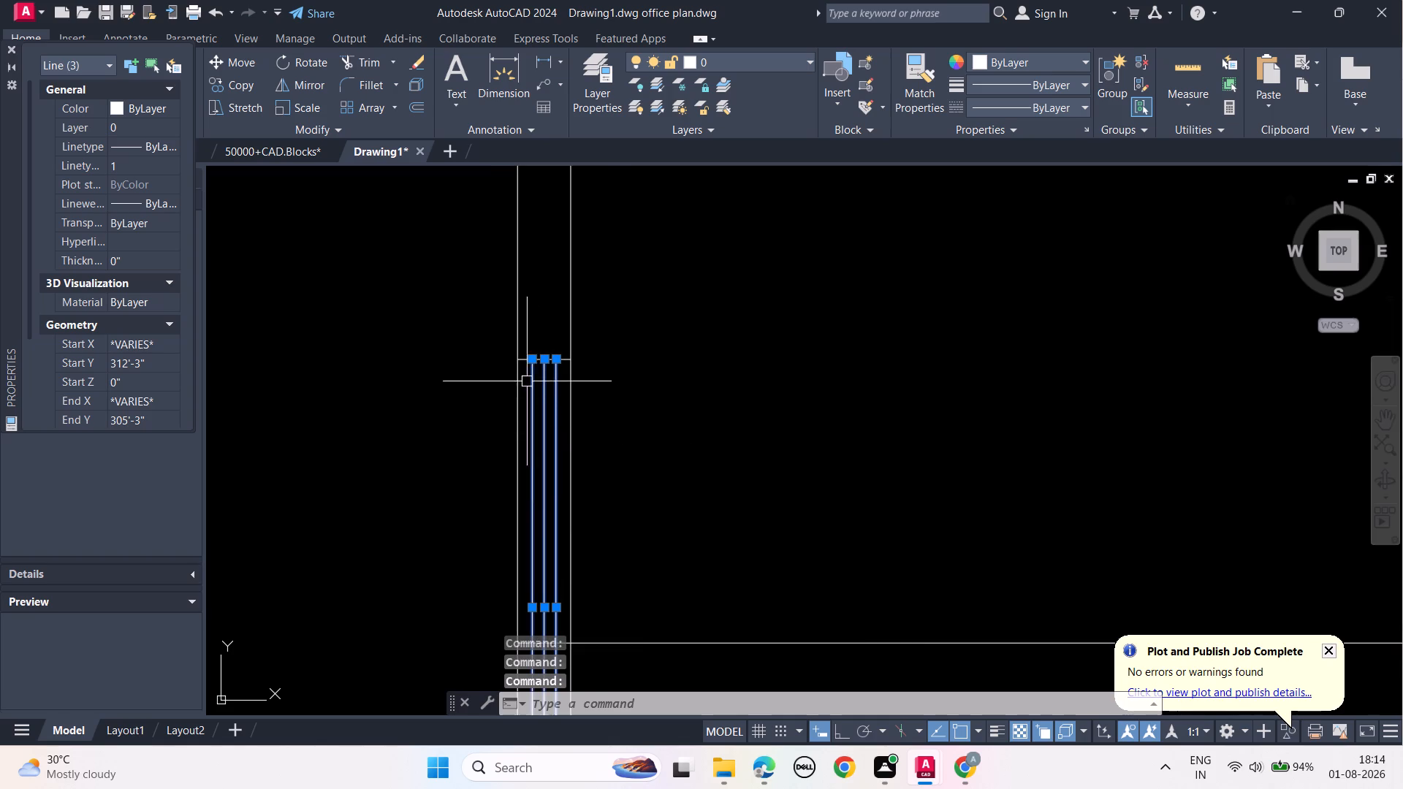
{"action": "scroll", "coordinate": [527, 381], "scroll_direction": "up", "scroll_amount": 2}
{"action": "left_click", "coordinate": [517, 324]}
{"action": "scroll", "coordinate": [527, 393], "scroll_direction": "down", "scroll_amount": 2}
{"action": "middle_click_drag", "start_coordinate": [574, 472], "coordinate": [582, 429]}
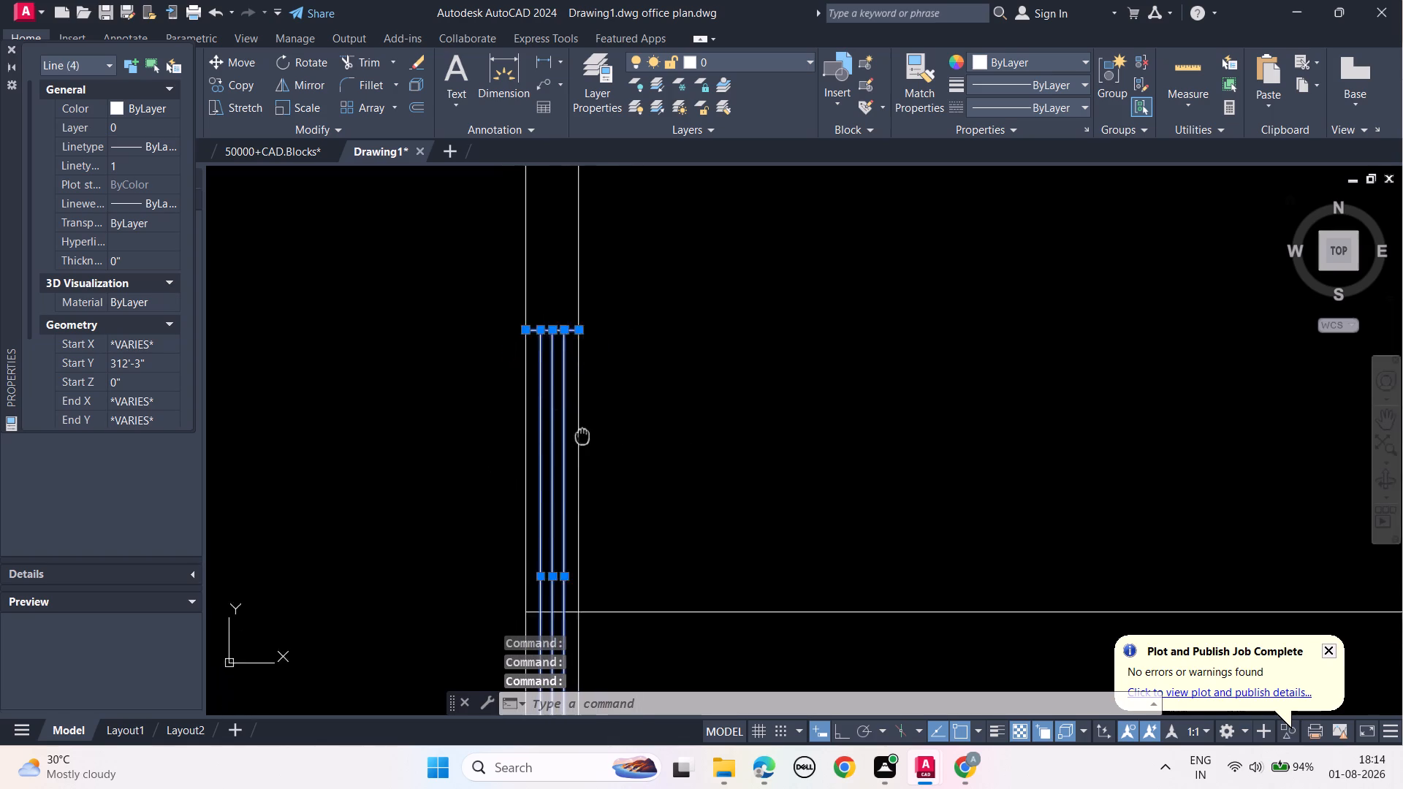
{"action": "middle_click_drag", "start_coordinate": [582, 429], "coordinate": [582, 348]}
{"action": "middle_click_drag", "start_coordinate": [562, 566], "coordinate": [566, 314]}
{"action": "scroll", "coordinate": [559, 492], "scroll_direction": "up", "scroll_amount": 2}
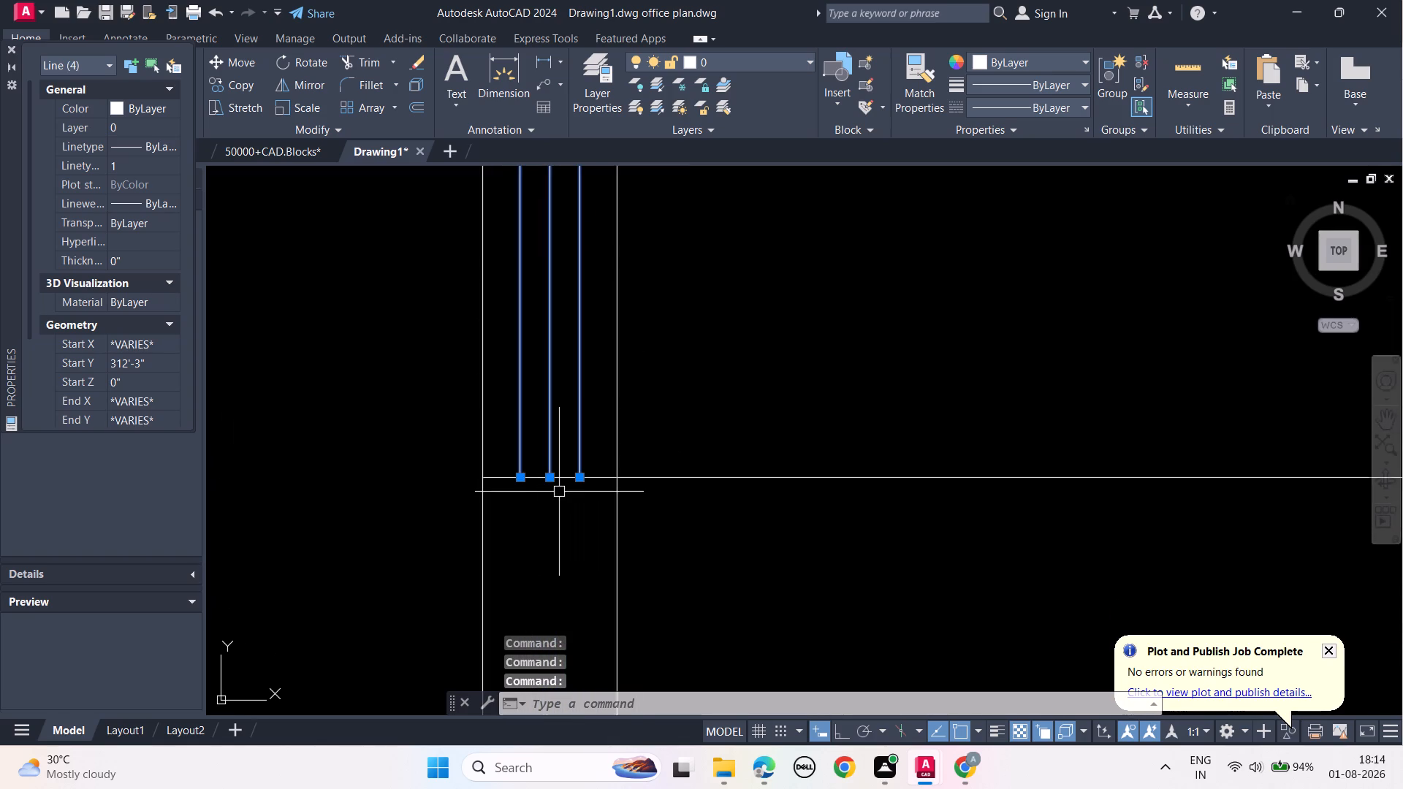
{"action": "scroll", "coordinate": [559, 492], "scroll_direction": "down", "scroll_amount": 3}
{"action": "middle_click_drag", "start_coordinate": [658, 397], "coordinate": [701, 516]}
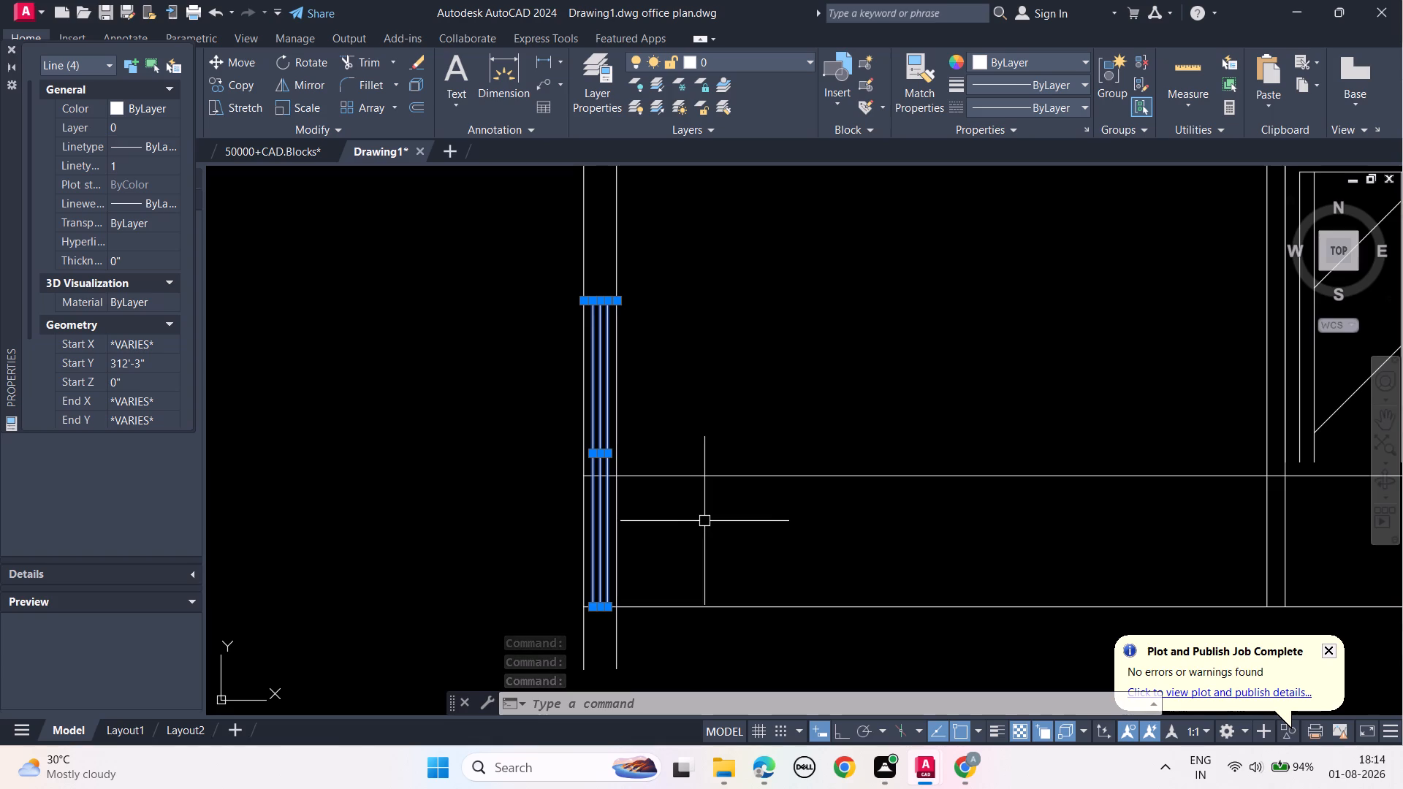
{"action": "type", "text": "MO"}
{"action": "left_click", "coordinate": [764, 579]}
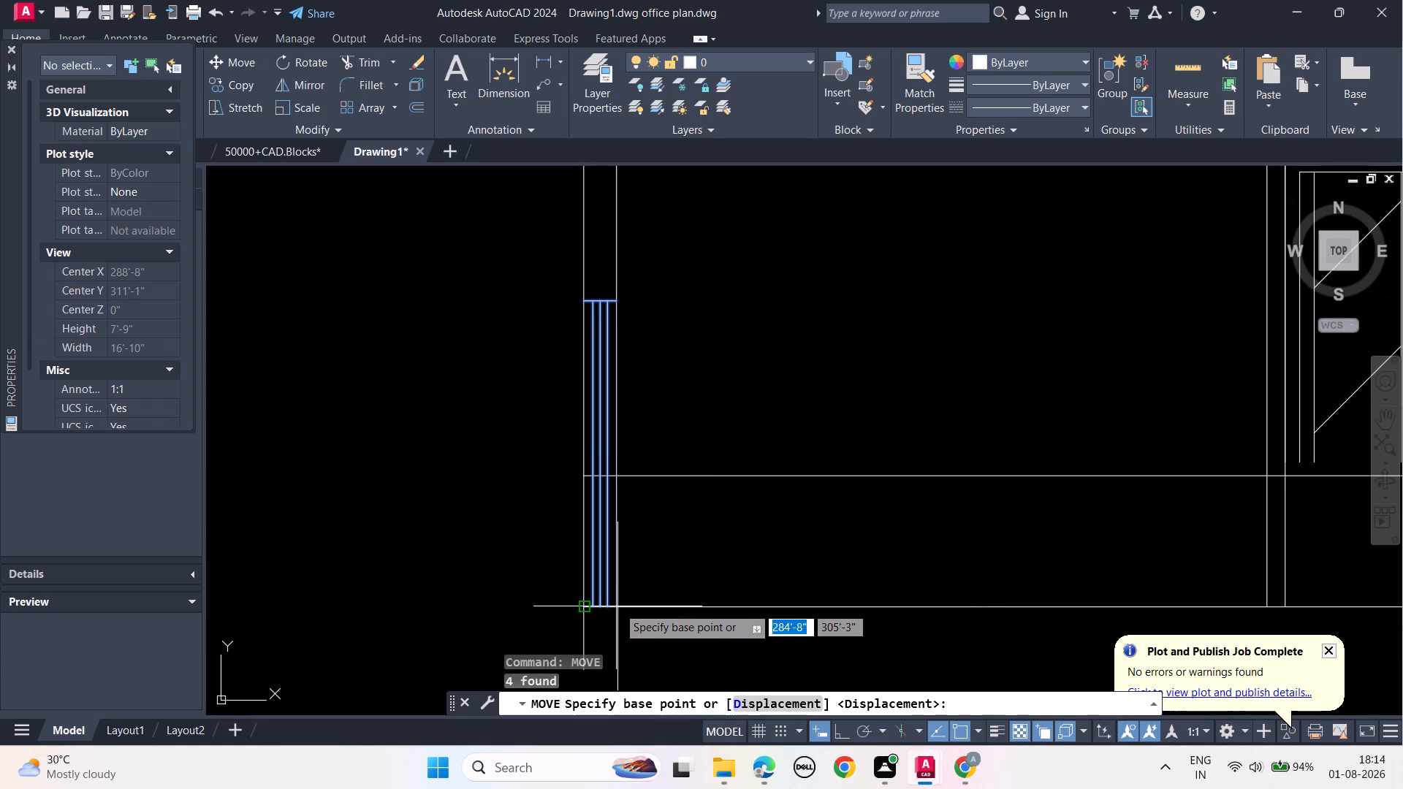
{"action": "left_click", "coordinate": [593, 606]}
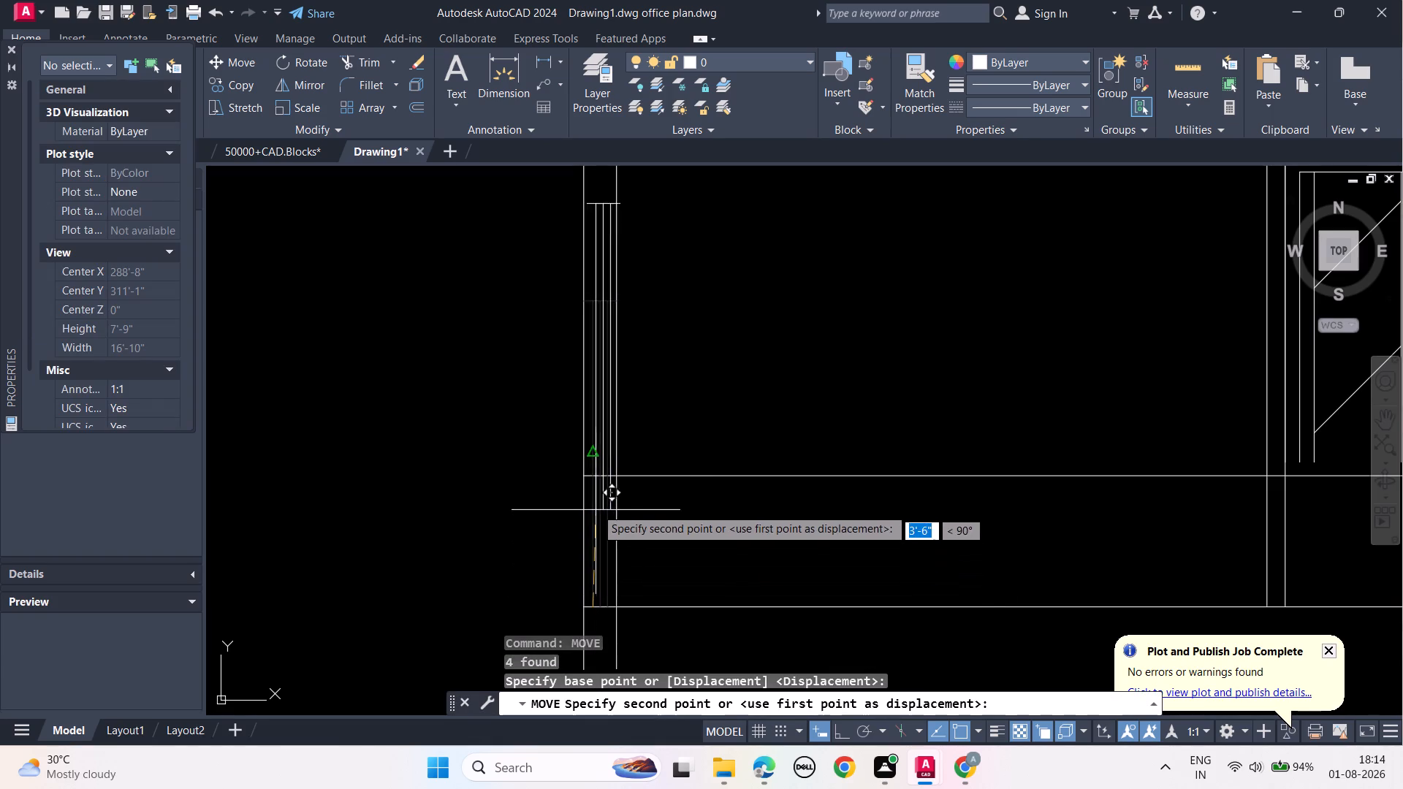
{"action": "left_click", "coordinate": [591, 461]}
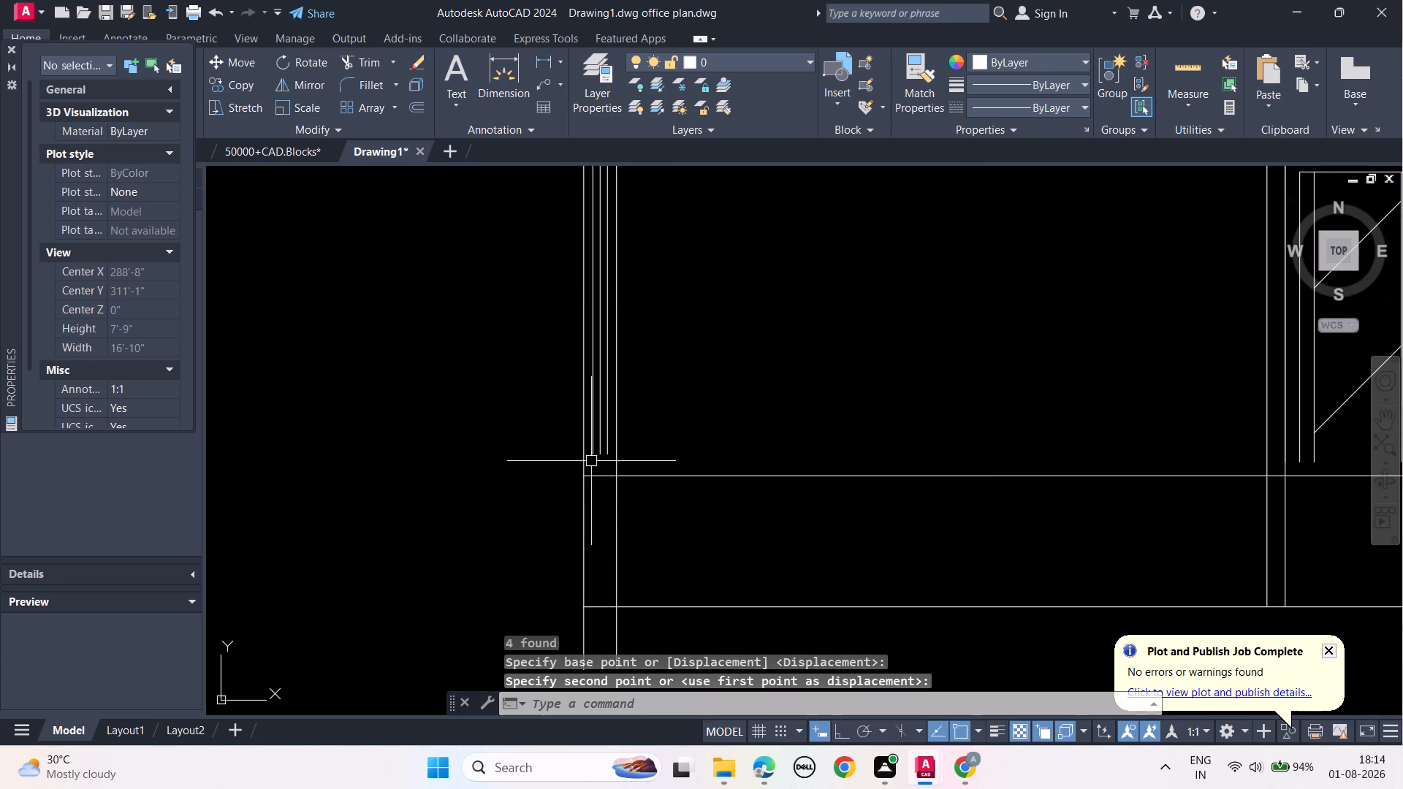
{"action": "scroll", "coordinate": [721, 446], "scroll_direction": "down", "scroll_amount": 1}
{"action": "middle_click_drag", "start_coordinate": [764, 409], "coordinate": [757, 498]}
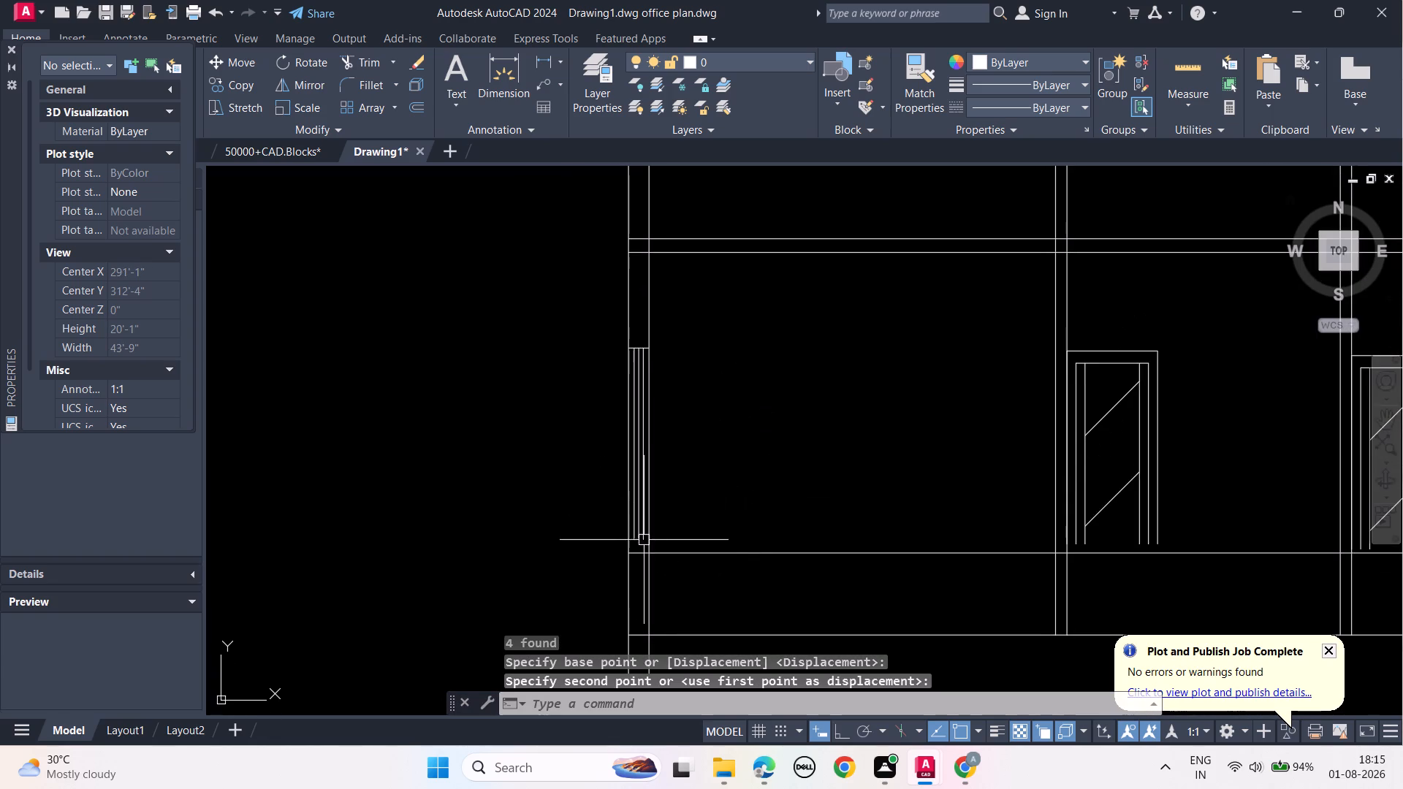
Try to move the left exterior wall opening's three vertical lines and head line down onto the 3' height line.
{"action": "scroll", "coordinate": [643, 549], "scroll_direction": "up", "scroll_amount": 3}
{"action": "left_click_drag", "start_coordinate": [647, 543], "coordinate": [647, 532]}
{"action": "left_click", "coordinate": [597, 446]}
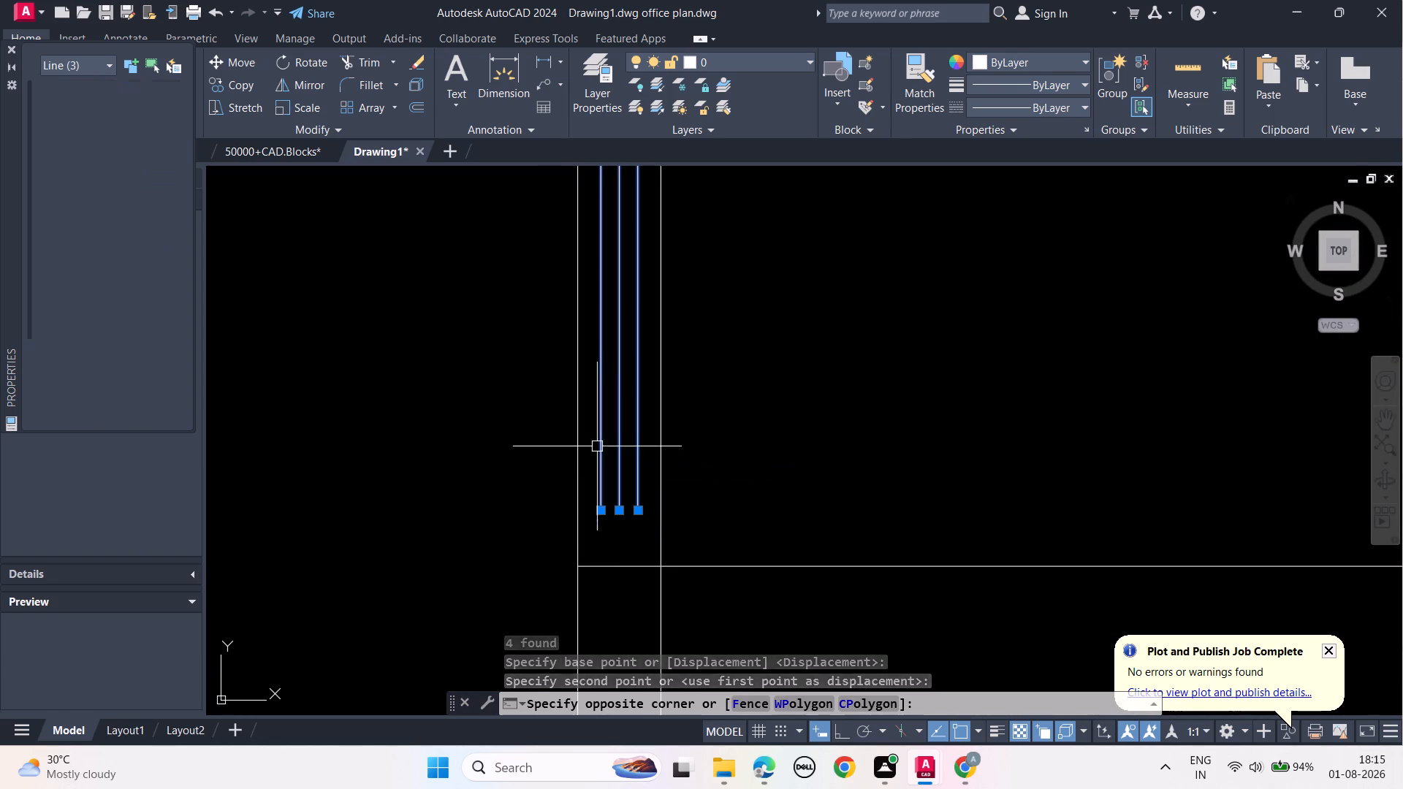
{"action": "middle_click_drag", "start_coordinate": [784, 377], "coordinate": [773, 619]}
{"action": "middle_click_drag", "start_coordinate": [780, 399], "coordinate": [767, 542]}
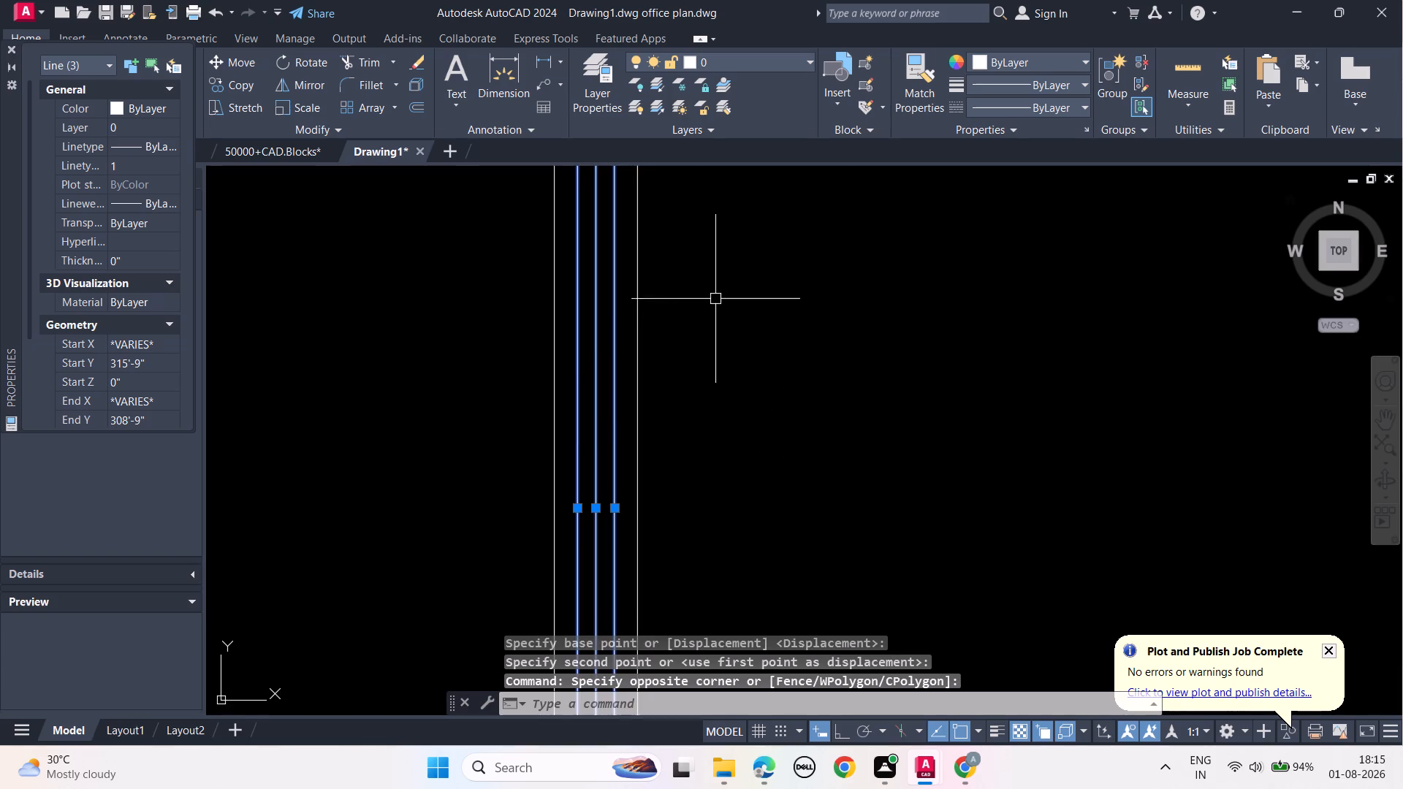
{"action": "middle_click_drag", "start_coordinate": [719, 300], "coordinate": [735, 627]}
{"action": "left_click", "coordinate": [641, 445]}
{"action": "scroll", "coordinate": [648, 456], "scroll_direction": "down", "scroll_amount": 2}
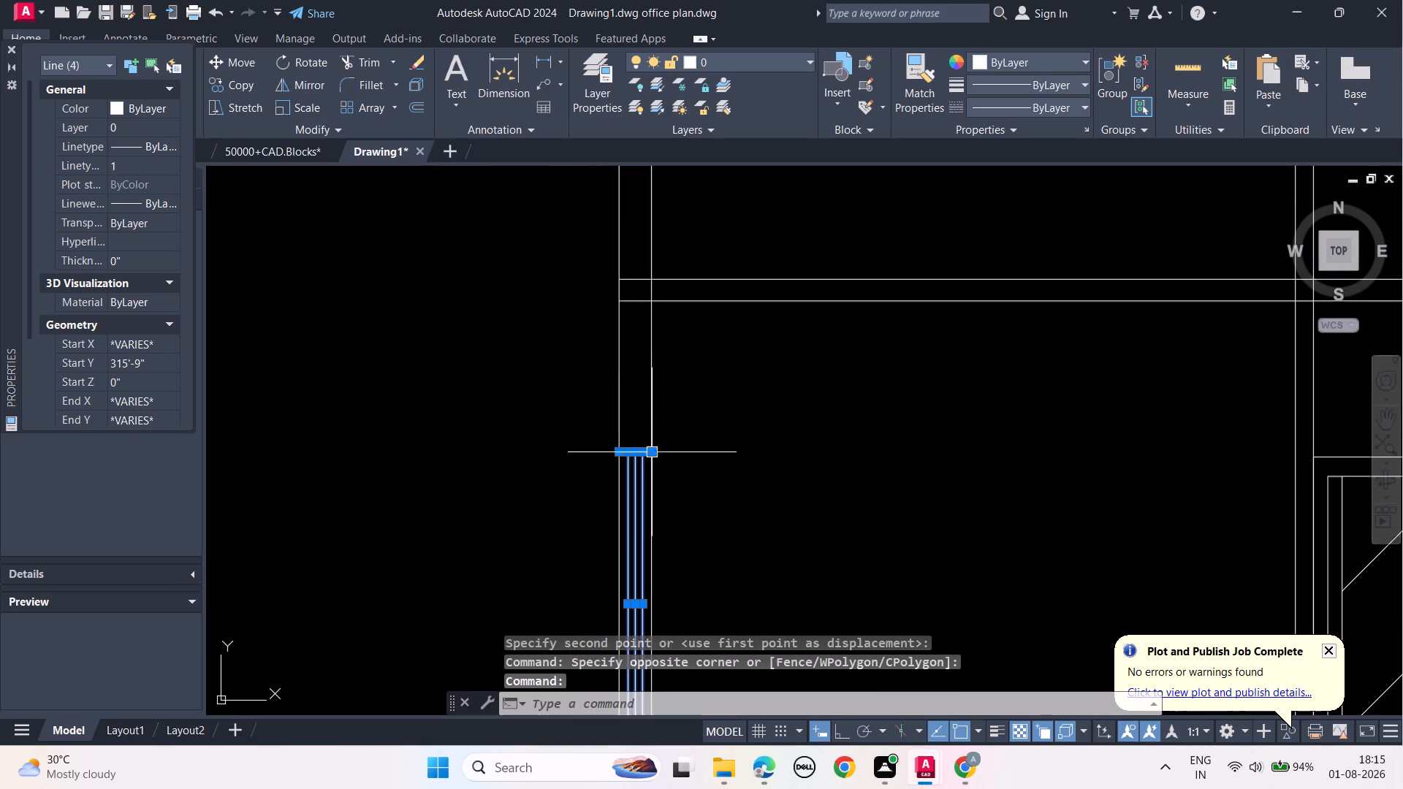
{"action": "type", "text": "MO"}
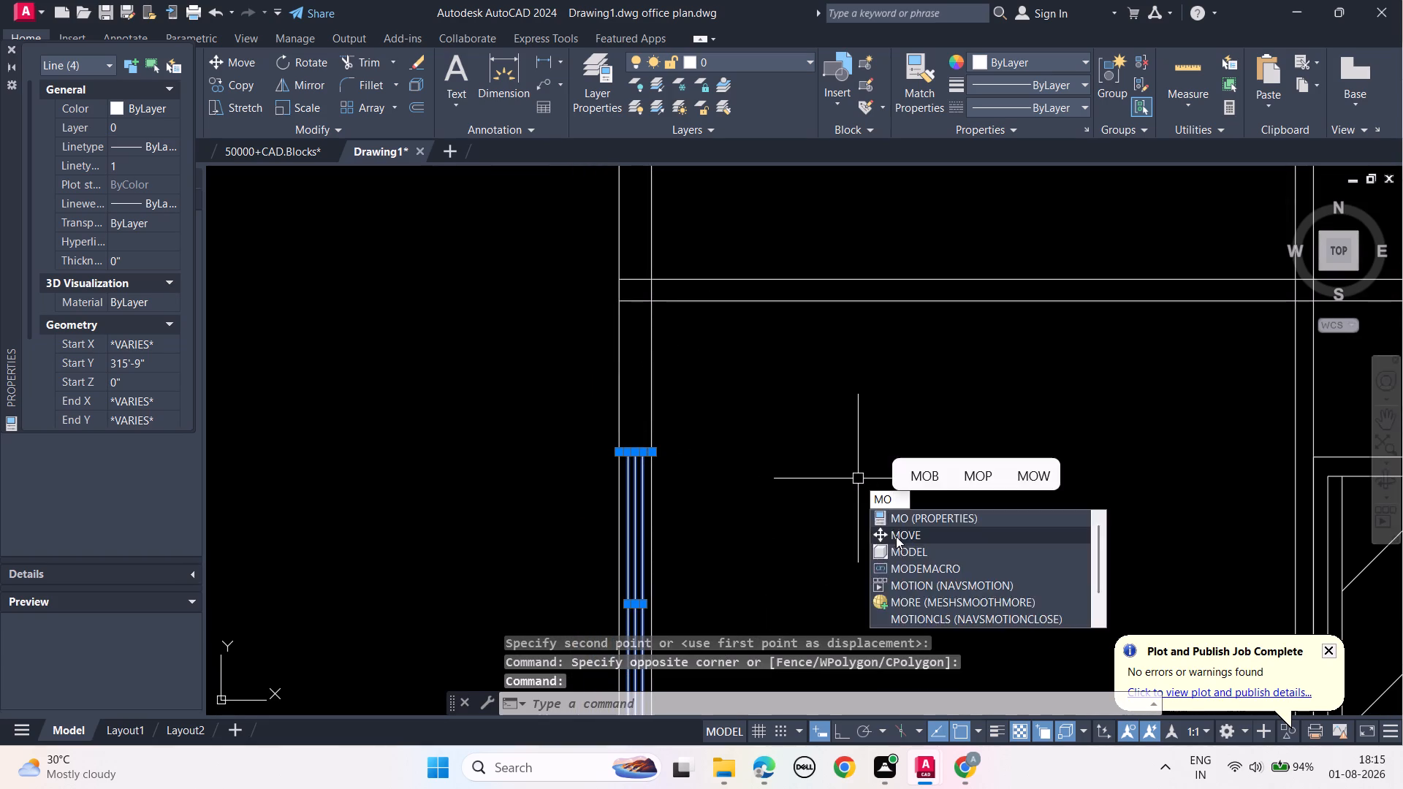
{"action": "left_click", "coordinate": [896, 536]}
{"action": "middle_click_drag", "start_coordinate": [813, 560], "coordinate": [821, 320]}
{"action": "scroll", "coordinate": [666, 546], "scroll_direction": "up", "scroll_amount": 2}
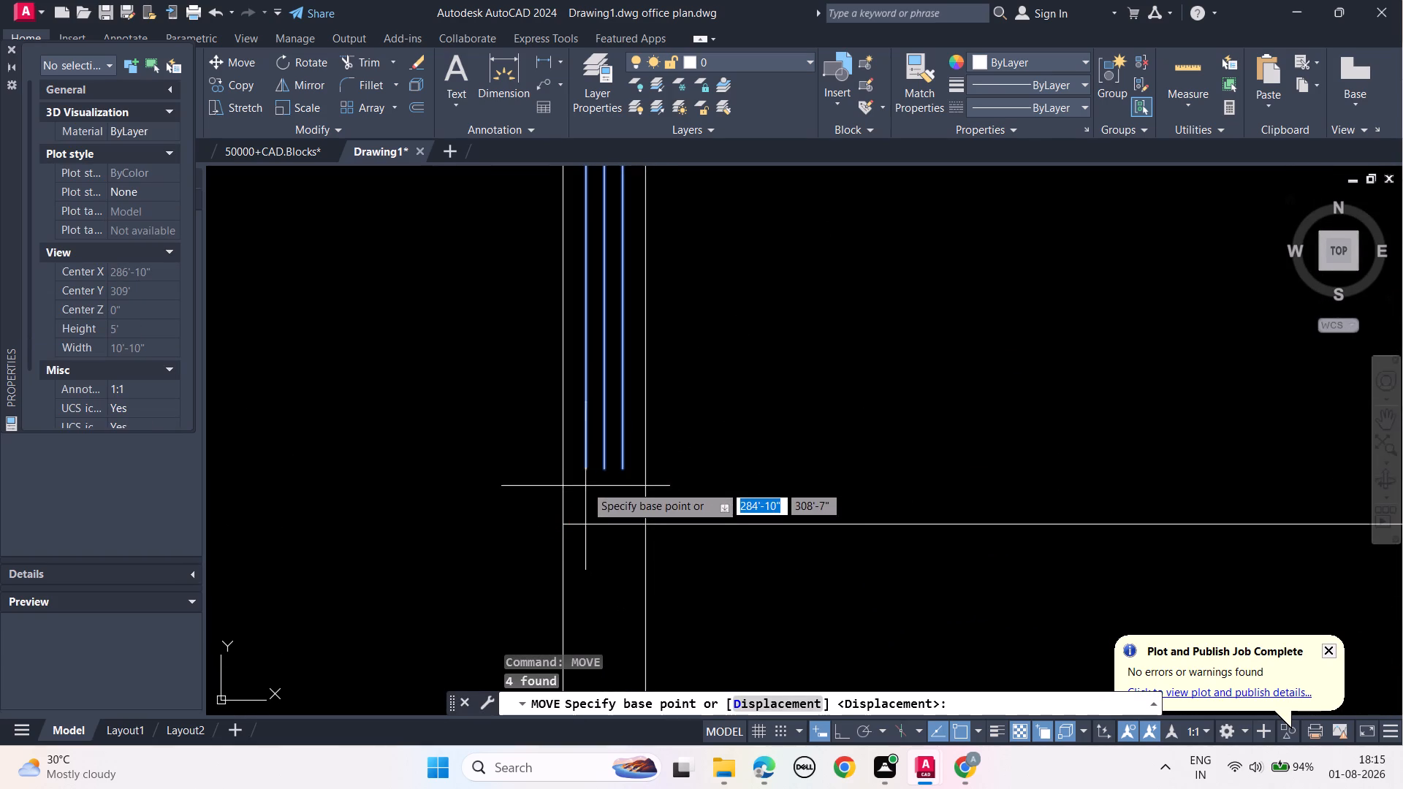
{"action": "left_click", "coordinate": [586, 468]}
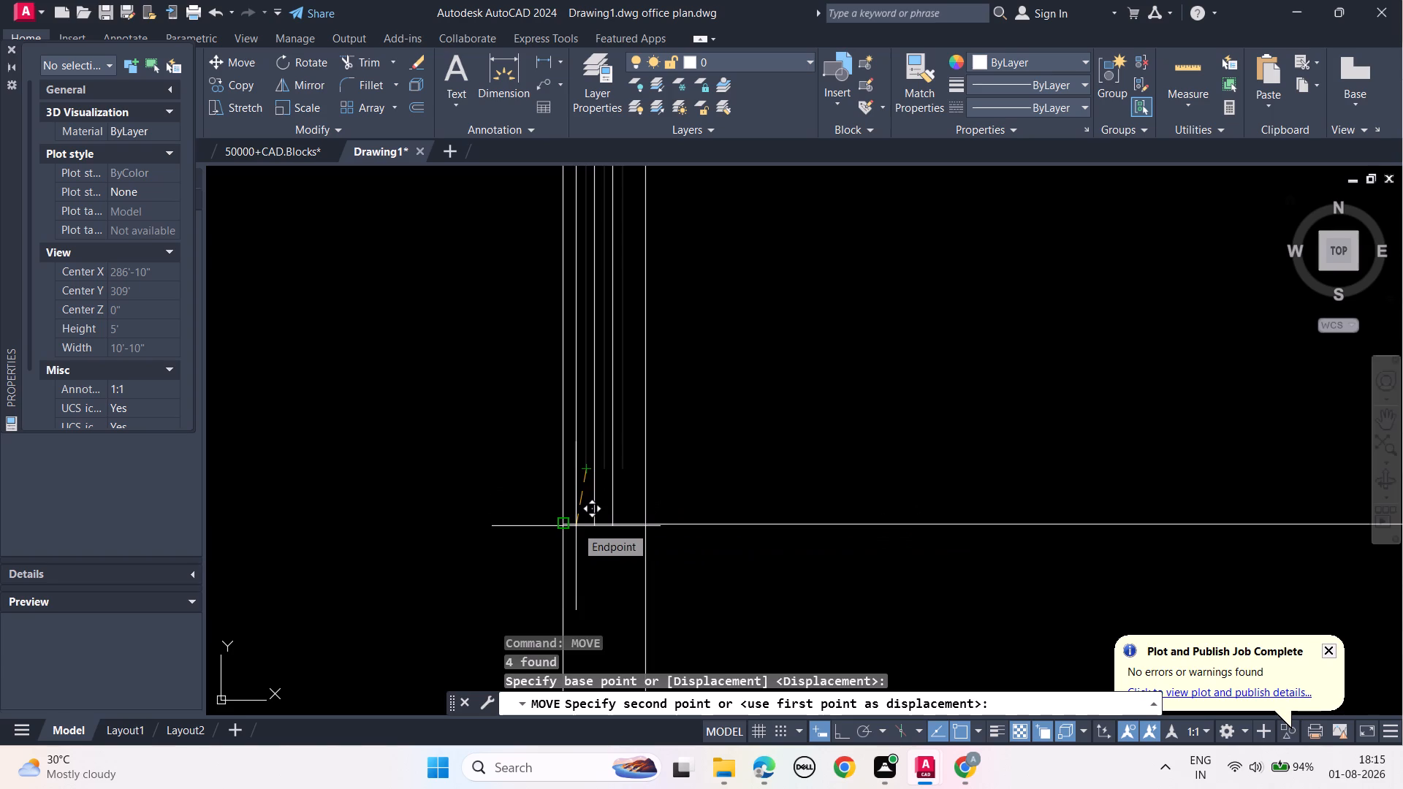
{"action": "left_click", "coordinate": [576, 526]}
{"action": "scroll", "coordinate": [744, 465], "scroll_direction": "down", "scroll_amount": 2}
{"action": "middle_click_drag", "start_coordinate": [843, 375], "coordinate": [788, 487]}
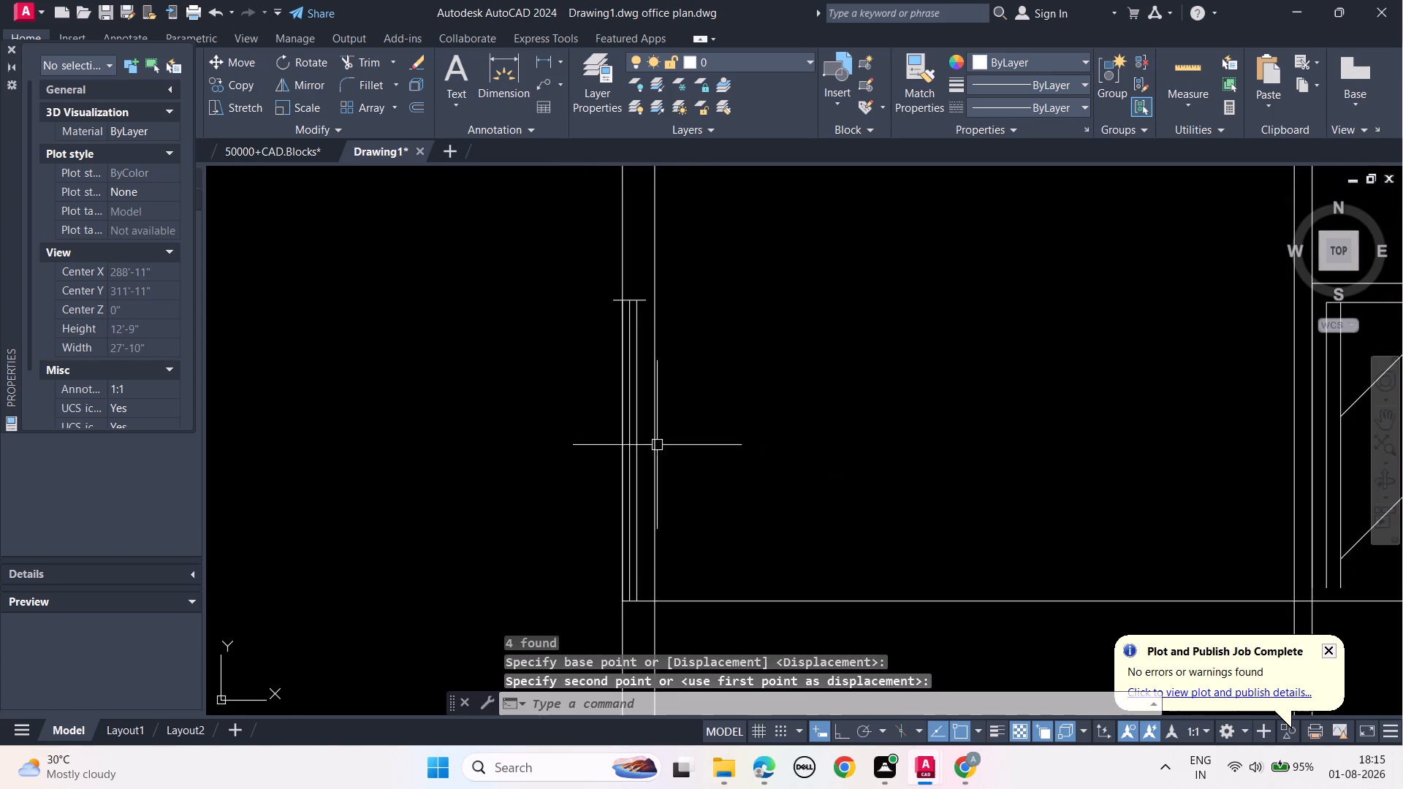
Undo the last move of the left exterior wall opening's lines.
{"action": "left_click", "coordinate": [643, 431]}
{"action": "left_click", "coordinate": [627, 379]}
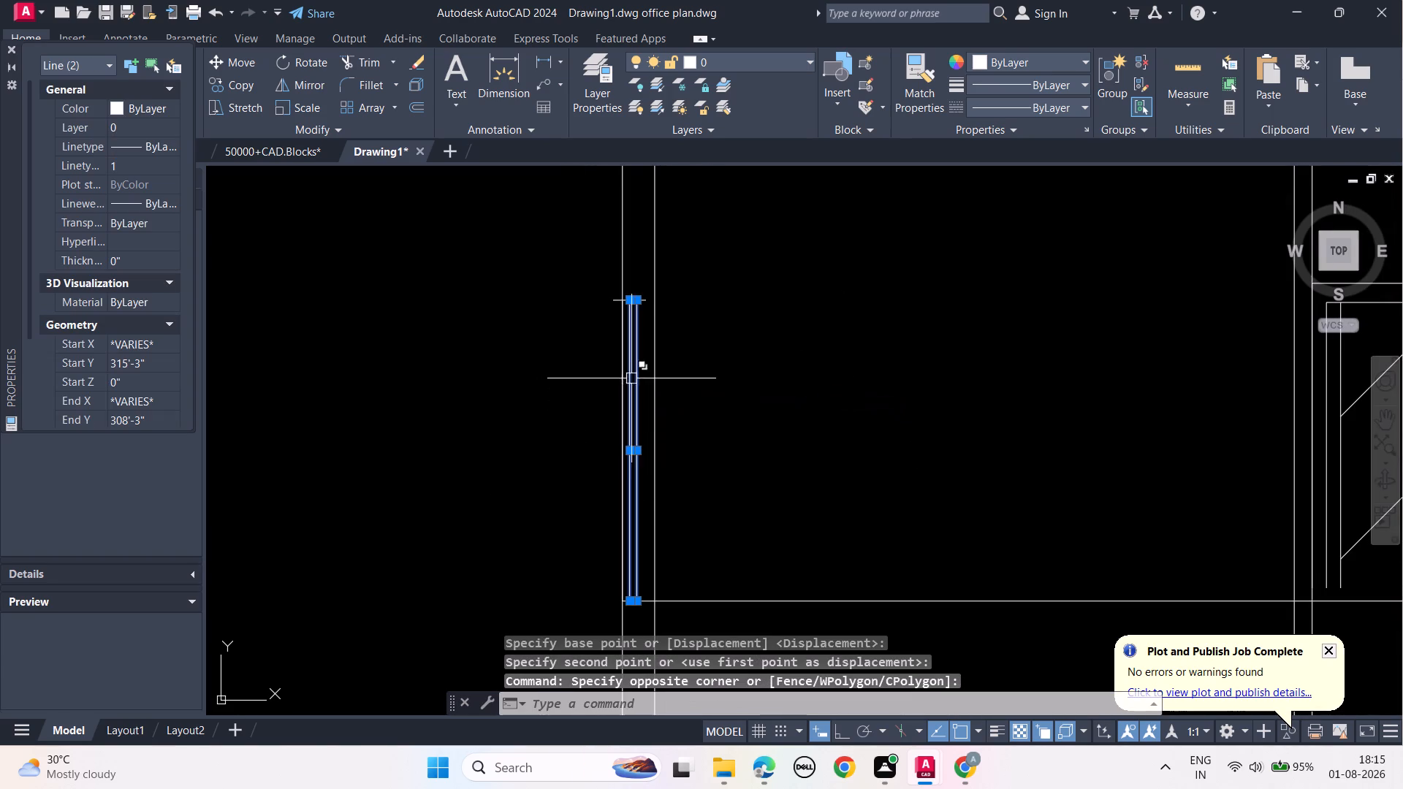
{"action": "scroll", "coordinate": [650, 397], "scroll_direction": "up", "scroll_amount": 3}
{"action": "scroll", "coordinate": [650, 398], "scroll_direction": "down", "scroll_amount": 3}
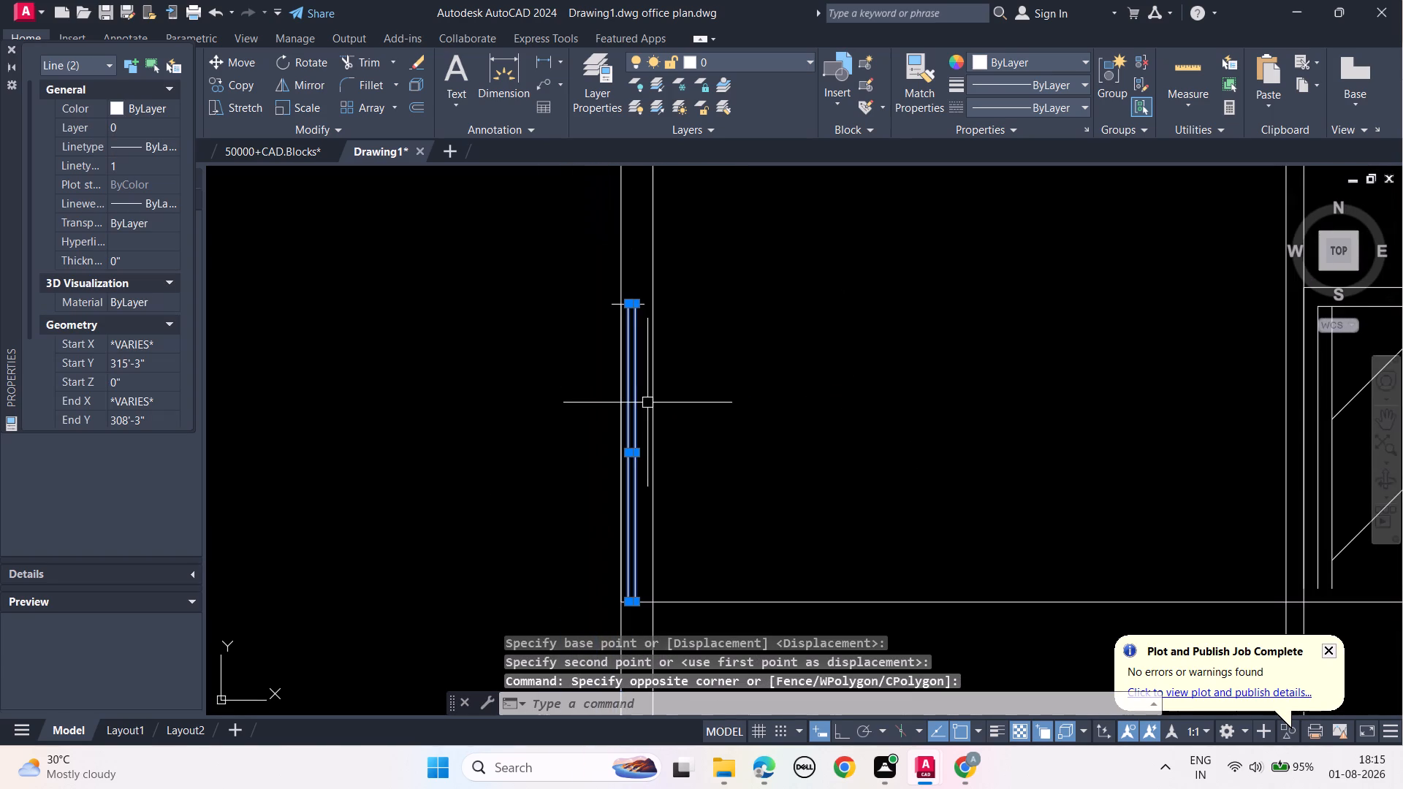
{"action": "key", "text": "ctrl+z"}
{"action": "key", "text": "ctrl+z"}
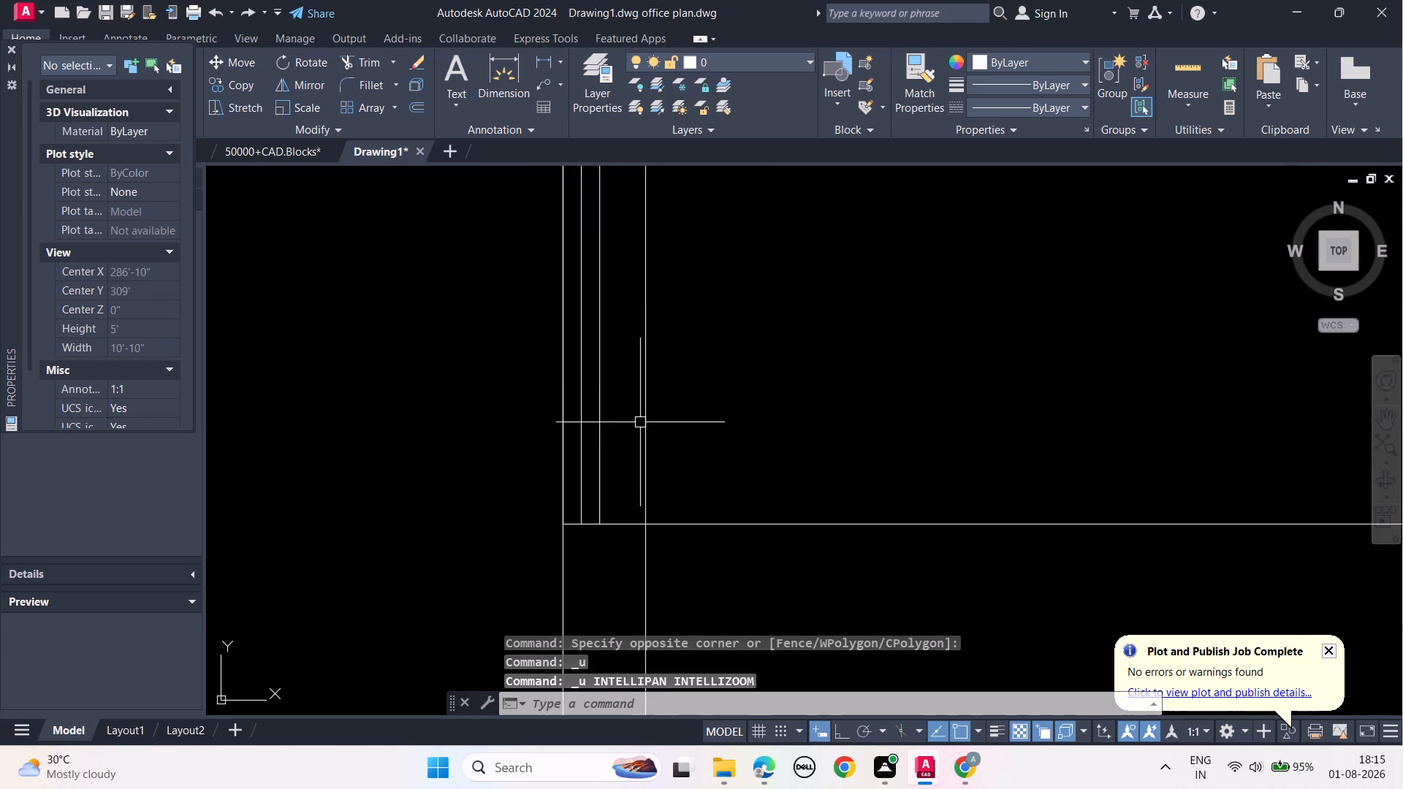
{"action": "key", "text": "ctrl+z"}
Group the left exterior wall opening's three vertical lines and head line into one object.
{"action": "scroll", "coordinate": [650, 489], "scroll_direction": "up", "scroll_amount": 3}
{"action": "middle_click_drag", "start_coordinate": [829, 563], "coordinate": [835, 560]}
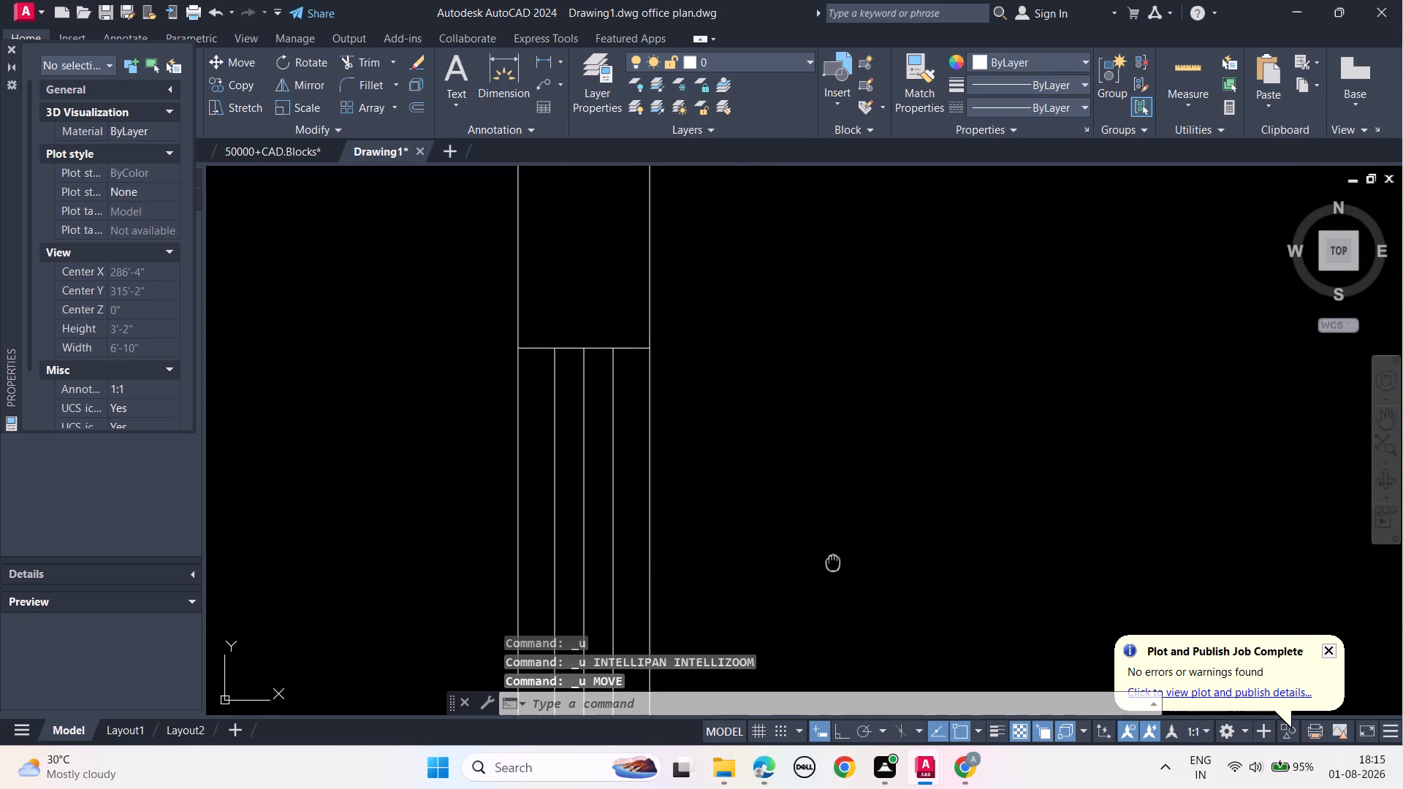
{"action": "middle_click_drag", "start_coordinate": [835, 560], "coordinate": [863, 379]}
{"action": "scroll", "coordinate": [856, 340], "scroll_direction": "down", "scroll_amount": 3}
{"action": "middle_click_drag", "start_coordinate": [966, 503], "coordinate": [851, 359]}
{"action": "scroll", "coordinate": [873, 385], "scroll_direction": "down", "scroll_amount": 1}
{"action": "middle_click_drag", "start_coordinate": [908, 354], "coordinate": [815, 493]}
{"action": "scroll", "coordinate": [660, 571], "scroll_direction": "up", "scroll_amount": 3}
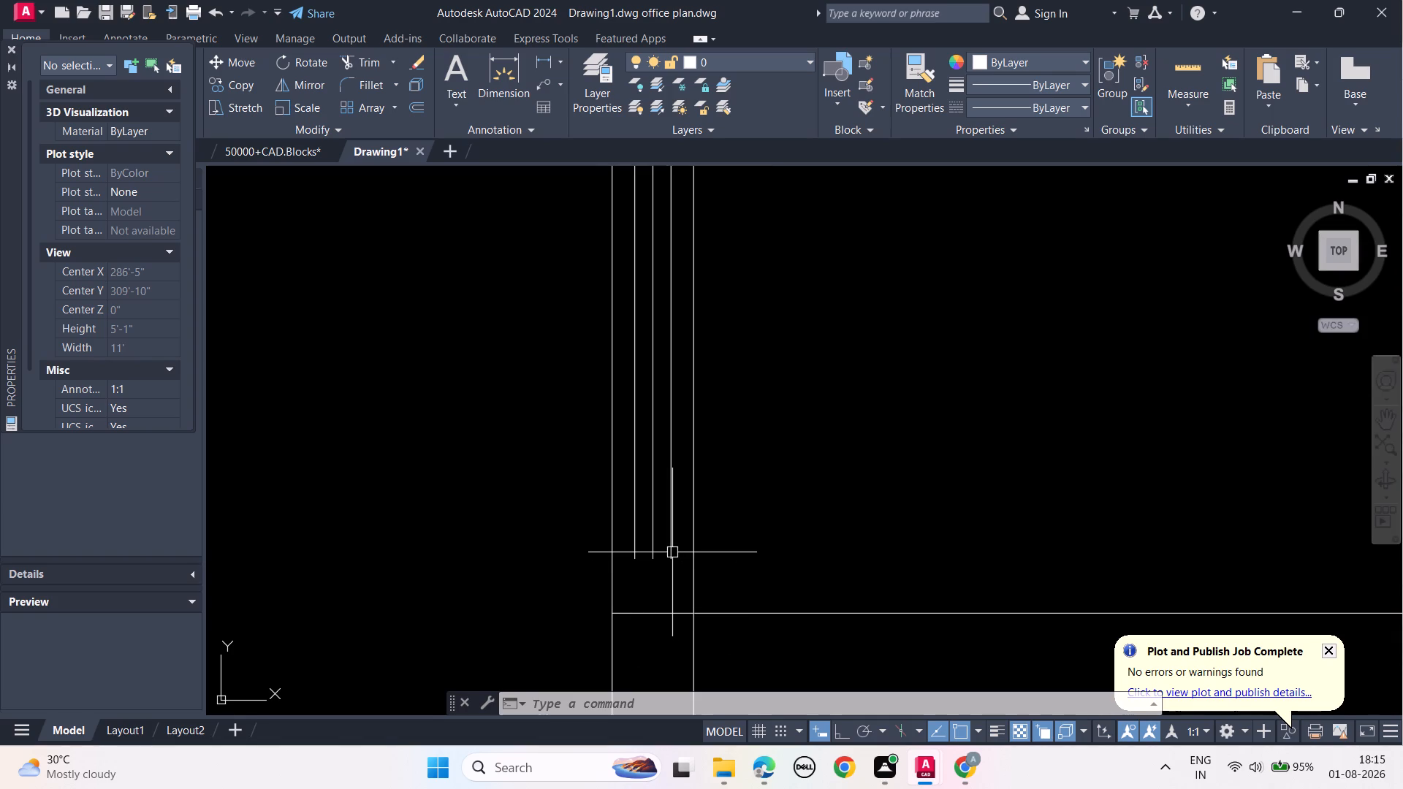
{"action": "left_click", "coordinate": [683, 576]}
{"action": "left_click", "coordinate": [629, 508]}
{"action": "middle_click_drag", "start_coordinate": [744, 322], "coordinate": [757, 552]}
{"action": "middle_click_drag", "start_coordinate": [716, 303], "coordinate": [704, 626]}
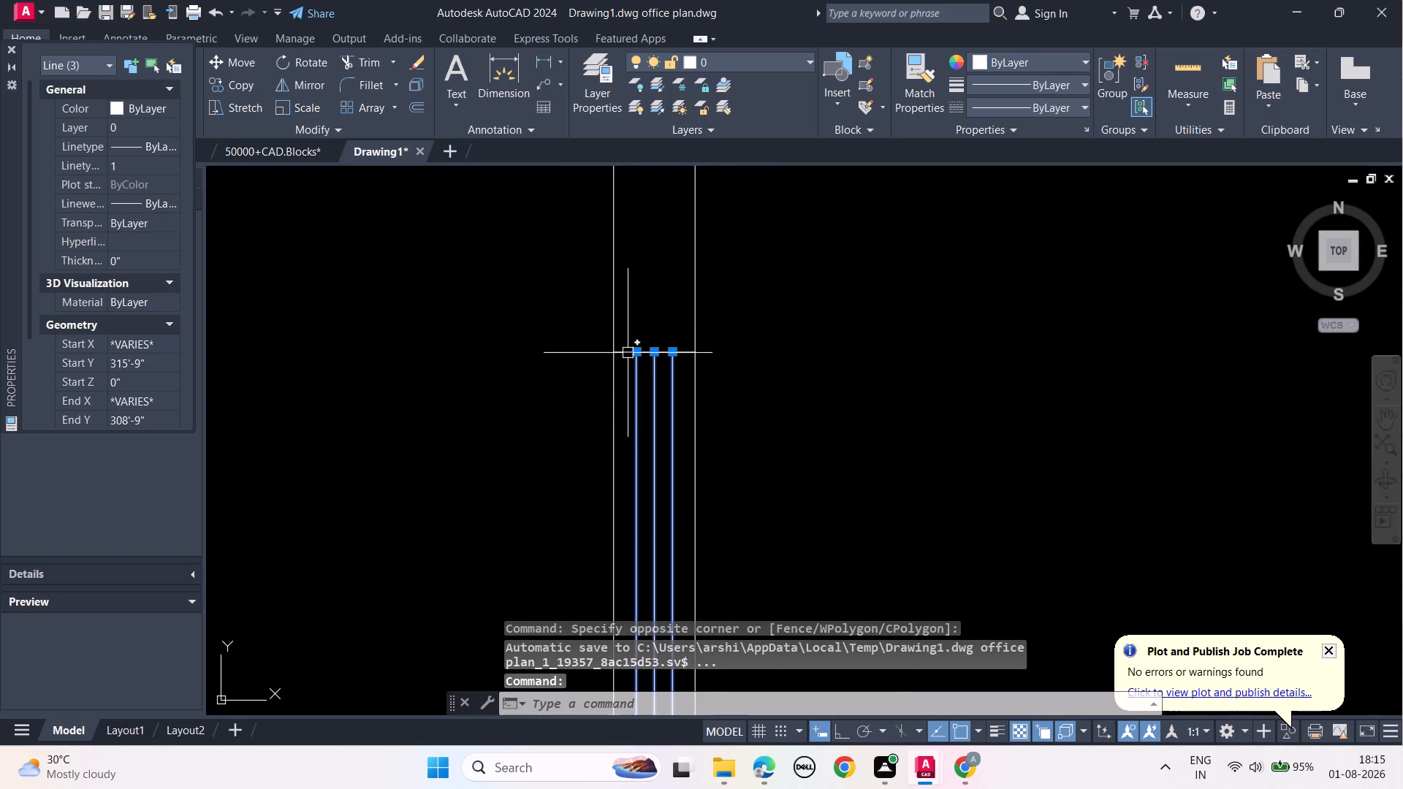
{"action": "left_click", "coordinate": [627, 353]}
{"action": "type", "text": "G"}
{"action": "key", "text": "space"}
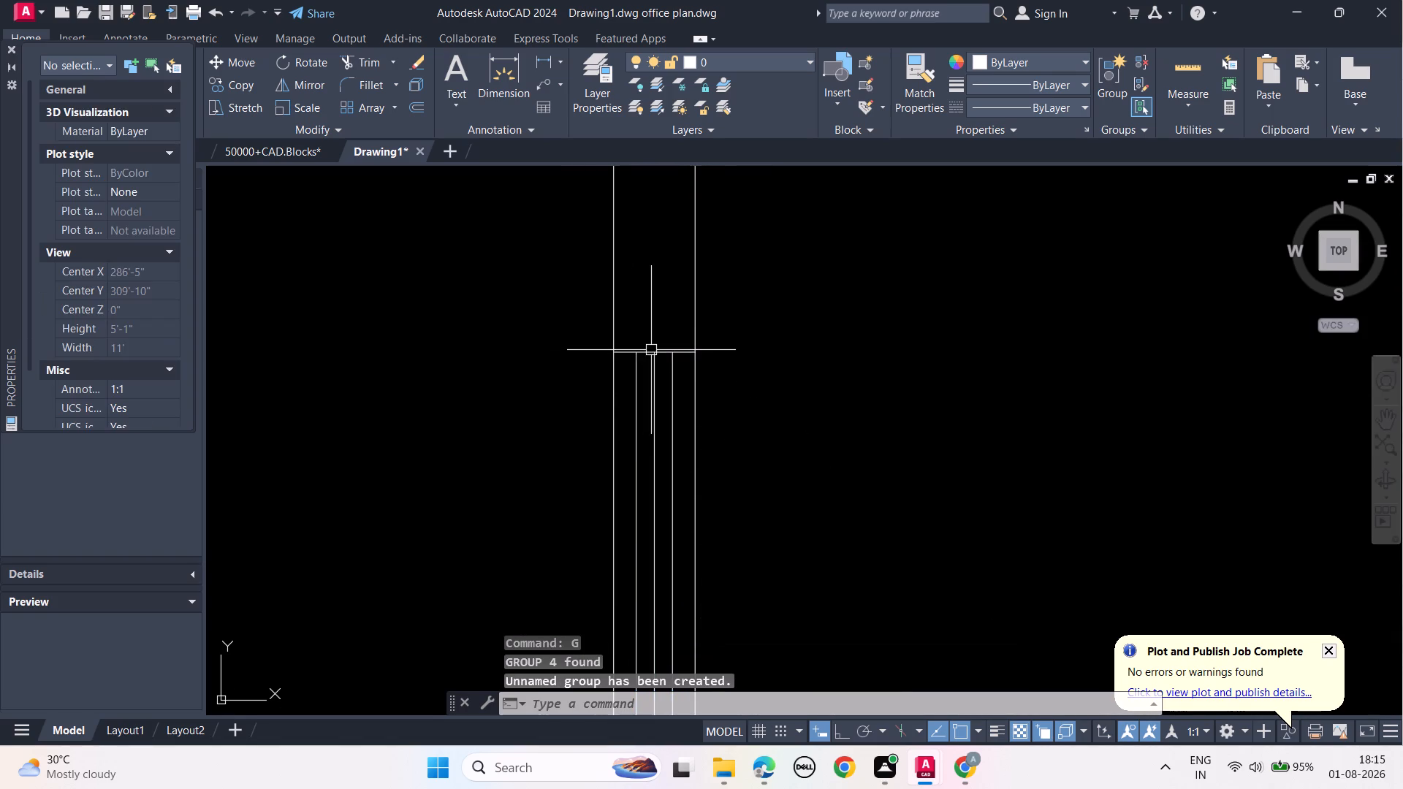
Move the grouped opening straight down about 6" within the left exterior wall, so its base meets the 3' height line.
{"action": "left_click", "coordinate": [651, 348]}
{"action": "middle_click_drag", "start_coordinate": [685, 476], "coordinate": [653, 180]}
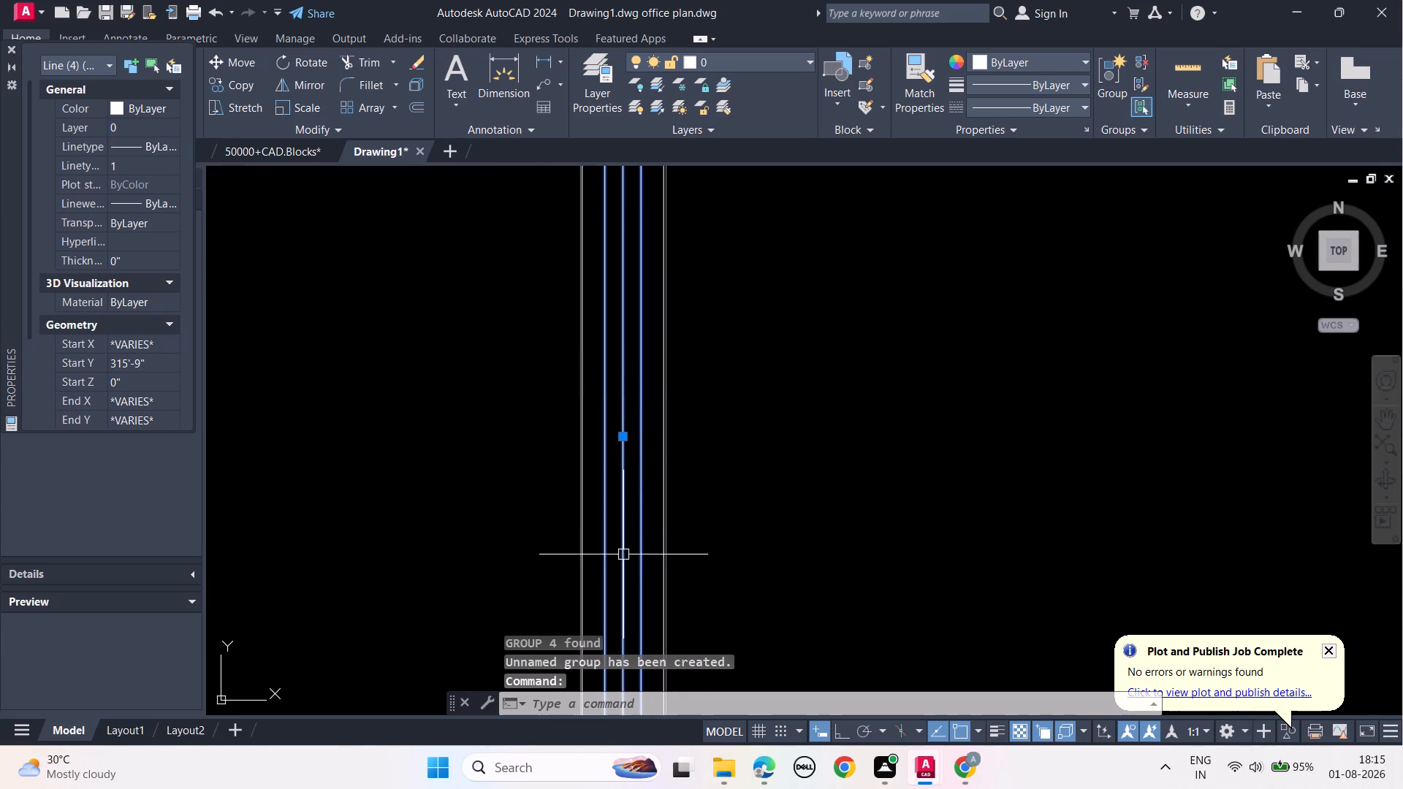
{"action": "middle_click_drag", "start_coordinate": [623, 554], "coordinate": [661, 237]}
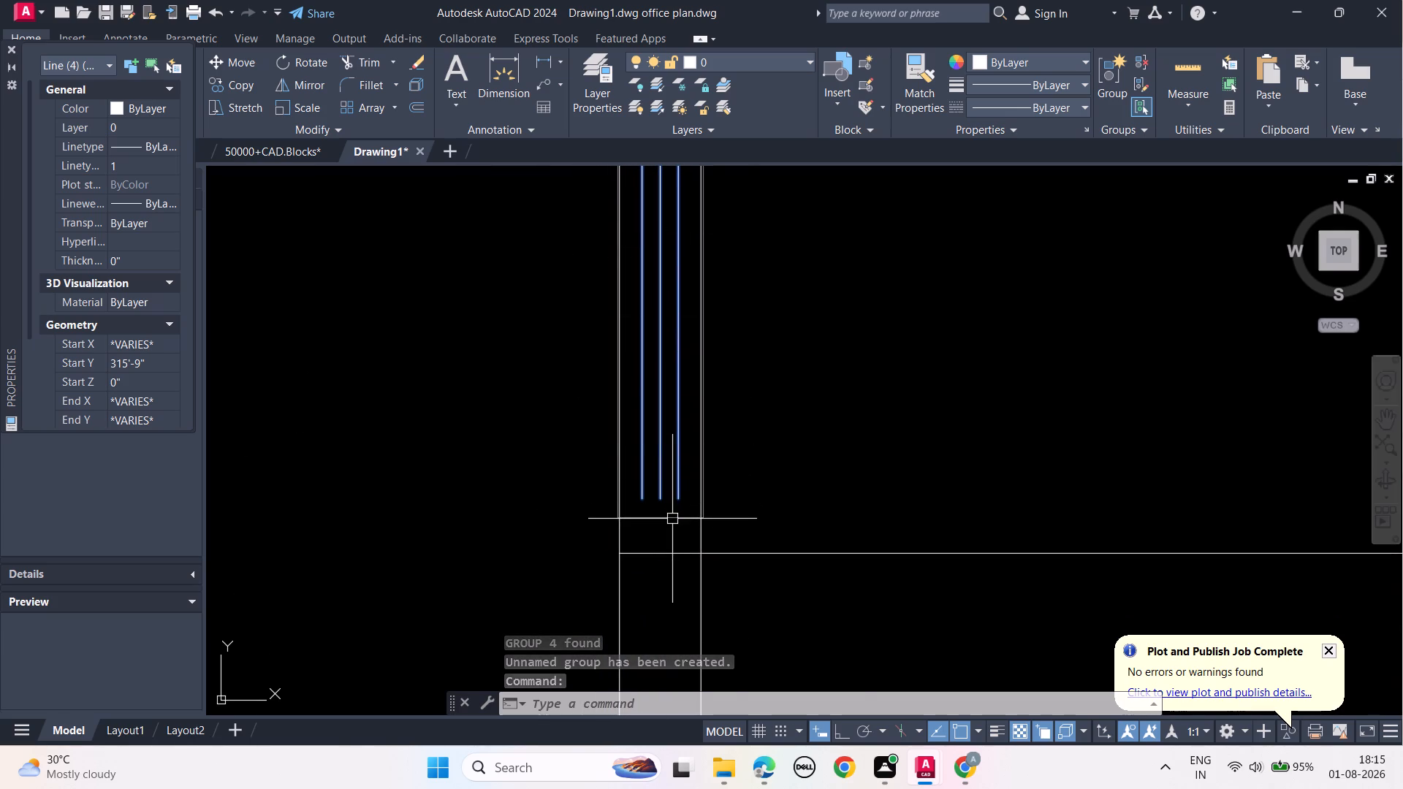
{"action": "left_click", "coordinate": [672, 519]}
{"action": "left_click", "coordinate": [862, 511]}
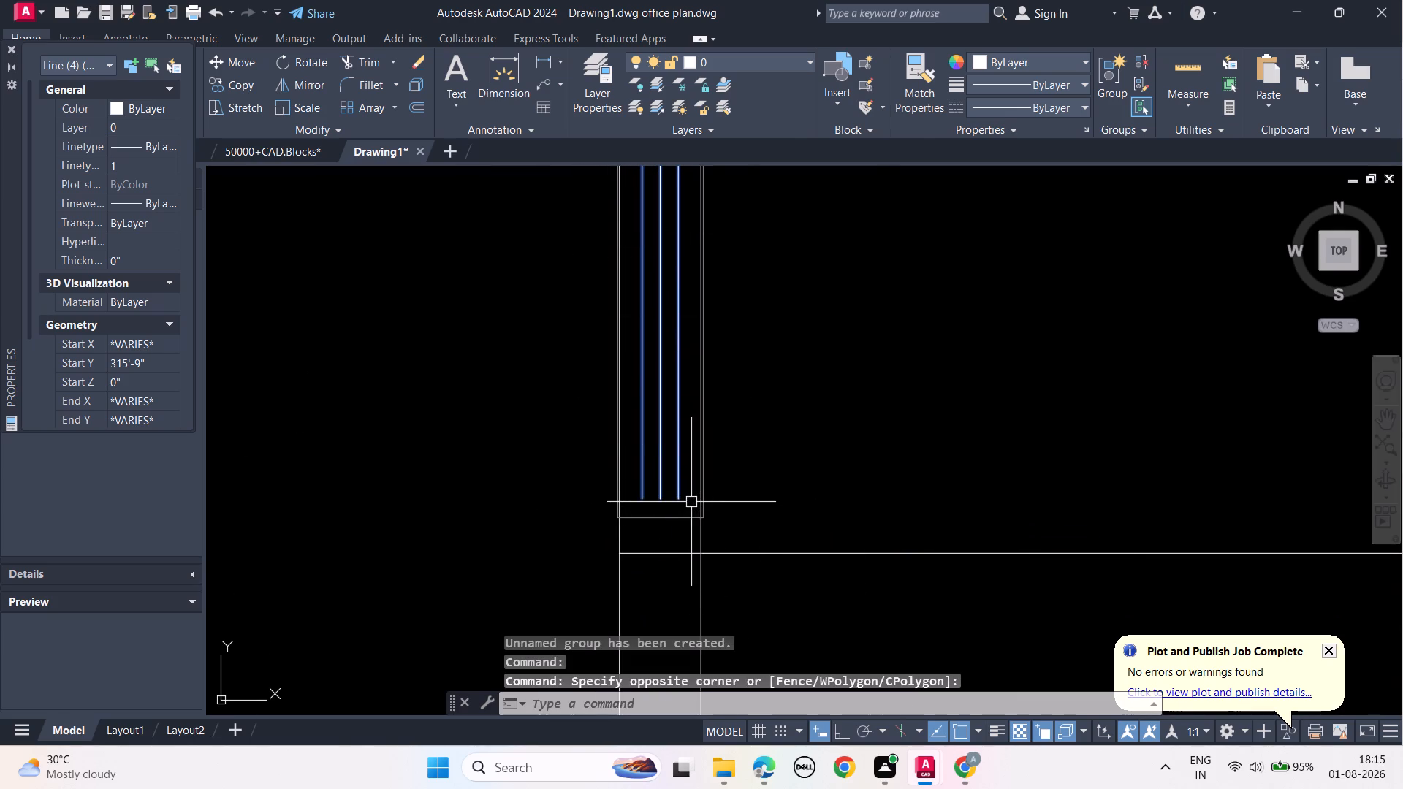
{"action": "middle_click_drag", "start_coordinate": [670, 383], "coordinate": [674, 622]}
{"action": "middle_click_drag", "start_coordinate": [659, 305], "coordinate": [655, 555]}
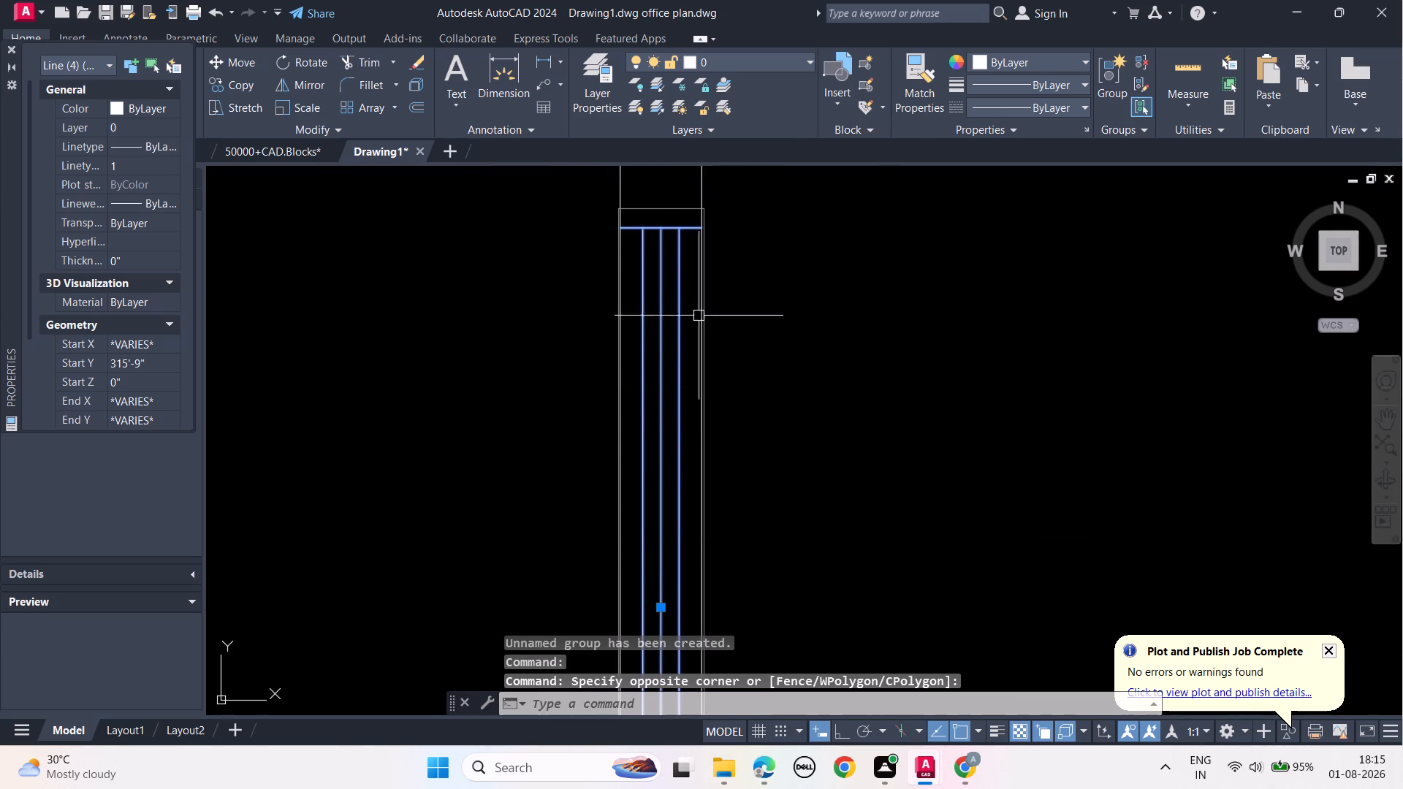
{"action": "middle_click_drag", "start_coordinate": [688, 550], "coordinate": [701, 396]}
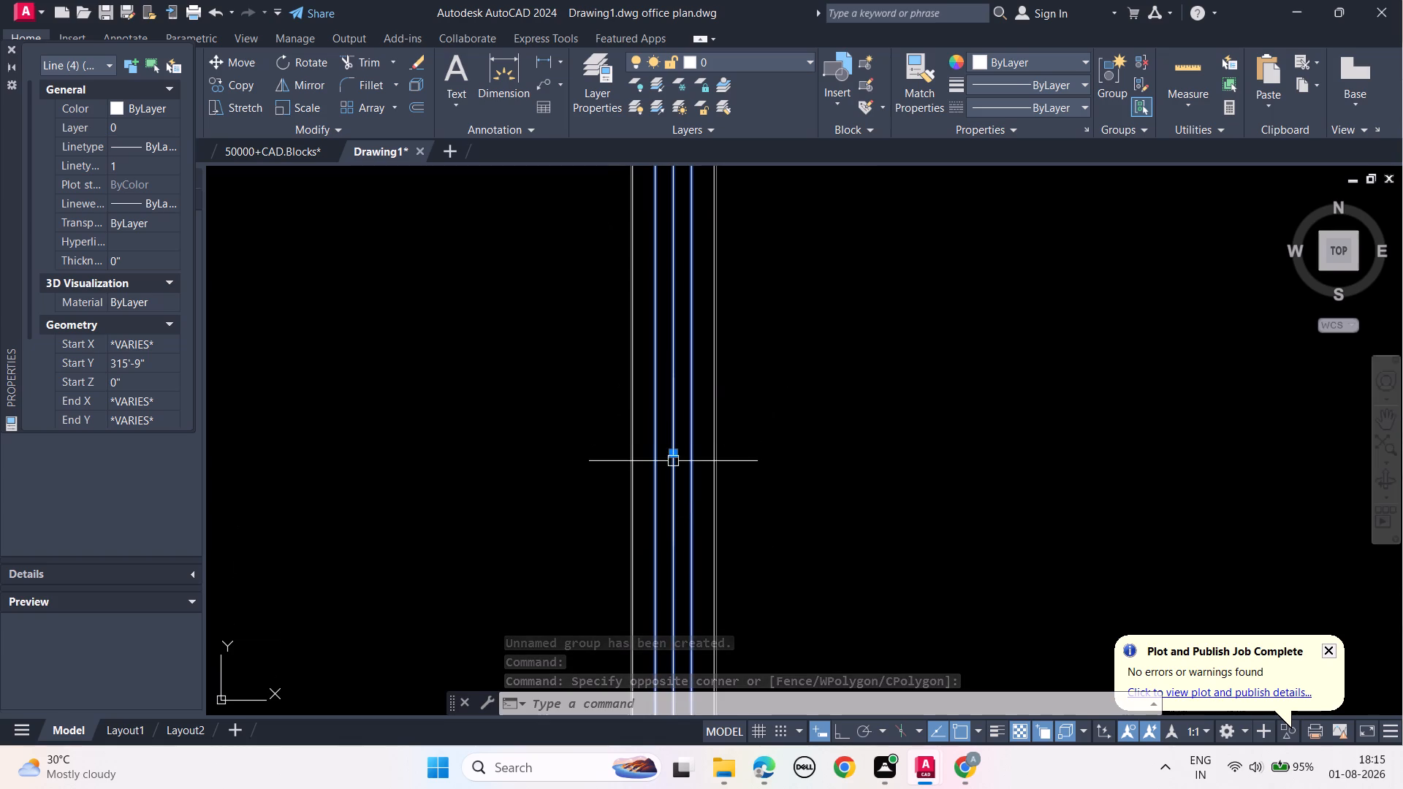
{"action": "left_click", "coordinate": [673, 449]}
{"action": "middle_click_drag", "start_coordinate": [669, 520], "coordinate": [713, 237]}
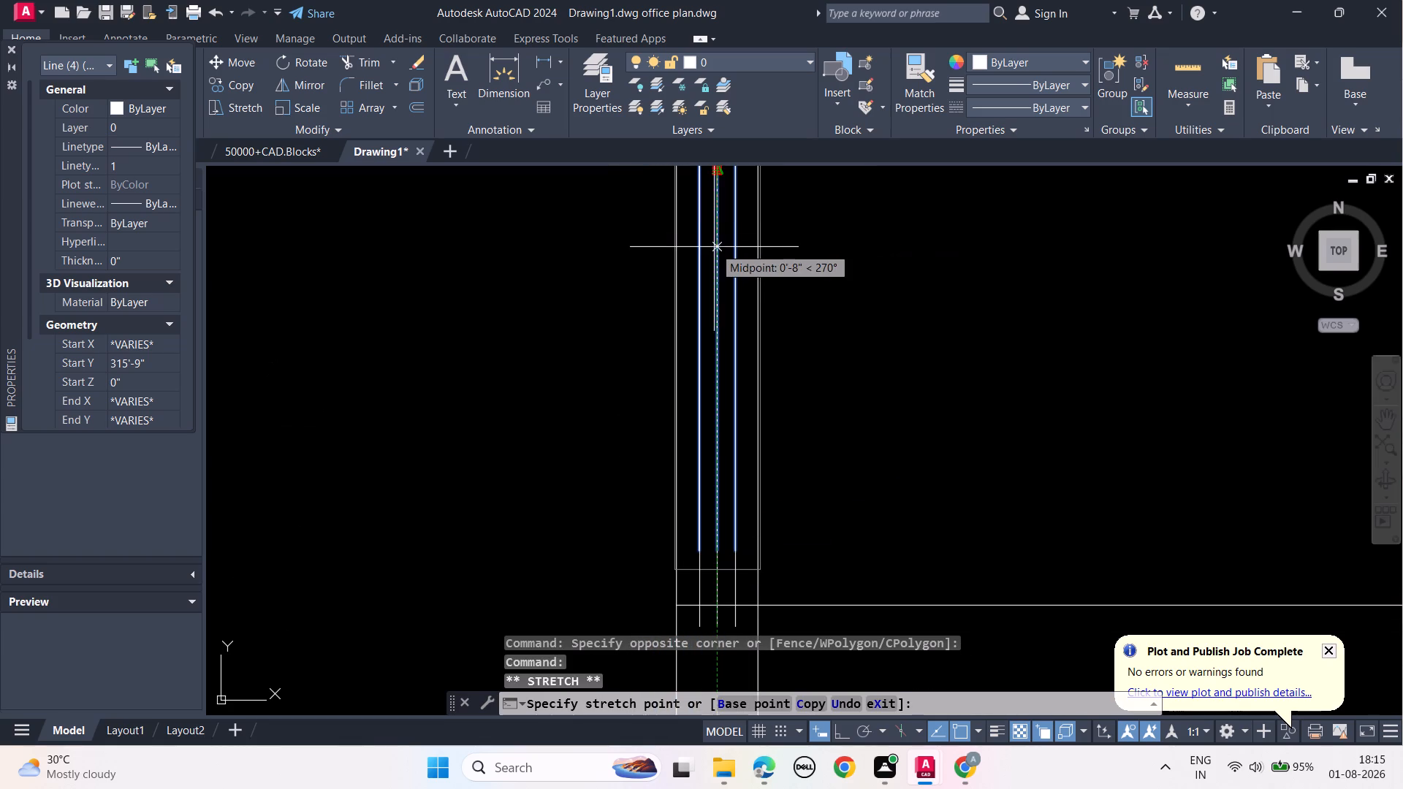
{"action": "left_click", "coordinate": [716, 224]}
{"action": "scroll", "coordinate": [758, 282], "scroll_direction": "down", "scroll_amount": 1}
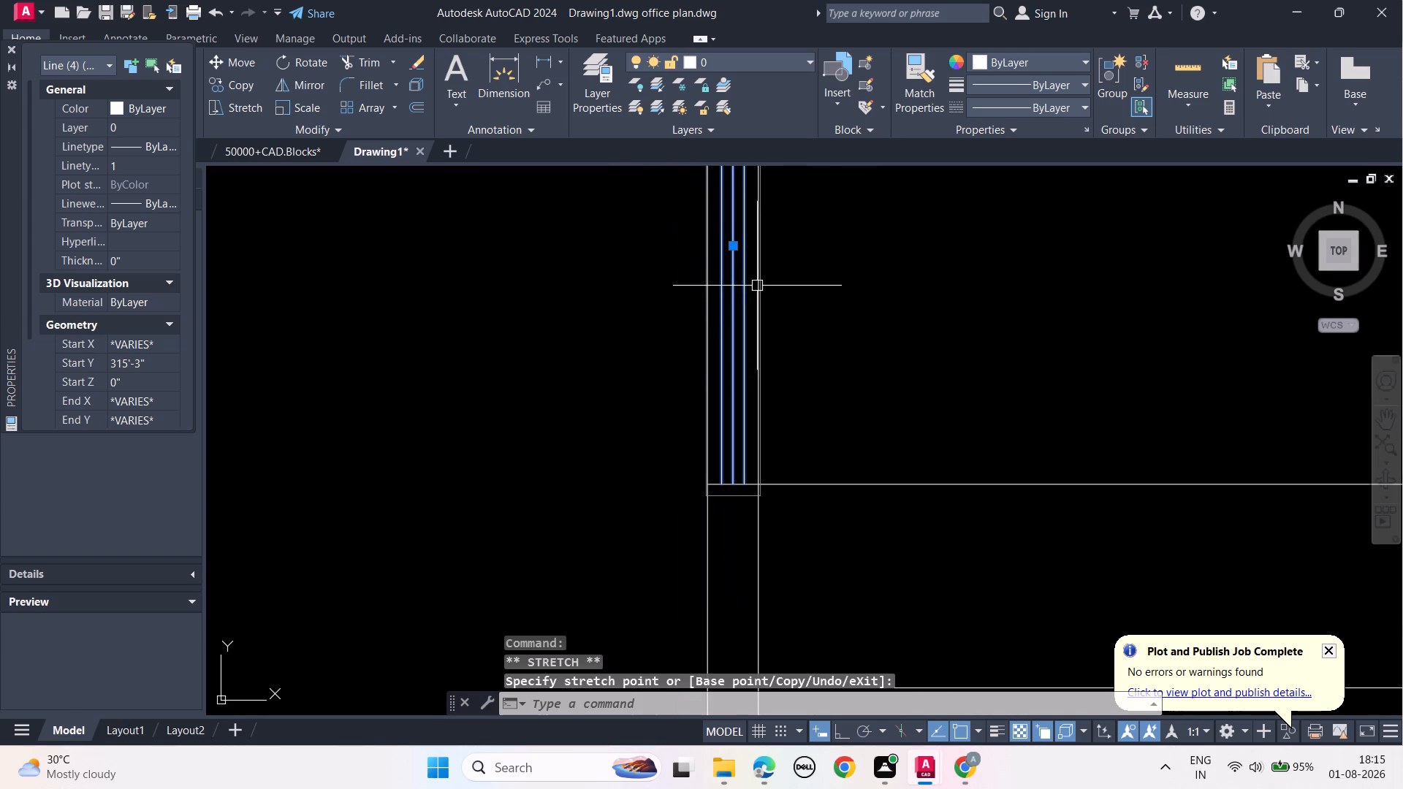
{"action": "key", "text": "Escape"}
With Ortho on, draw a horizontal line from the left exterior wall's lower outer end to beyond the far exterior wall.
{"action": "scroll", "coordinate": [881, 313], "scroll_direction": "down", "scroll_amount": 2}
{"action": "middle_click_drag", "start_coordinate": [900, 312], "coordinate": [408, 455]}
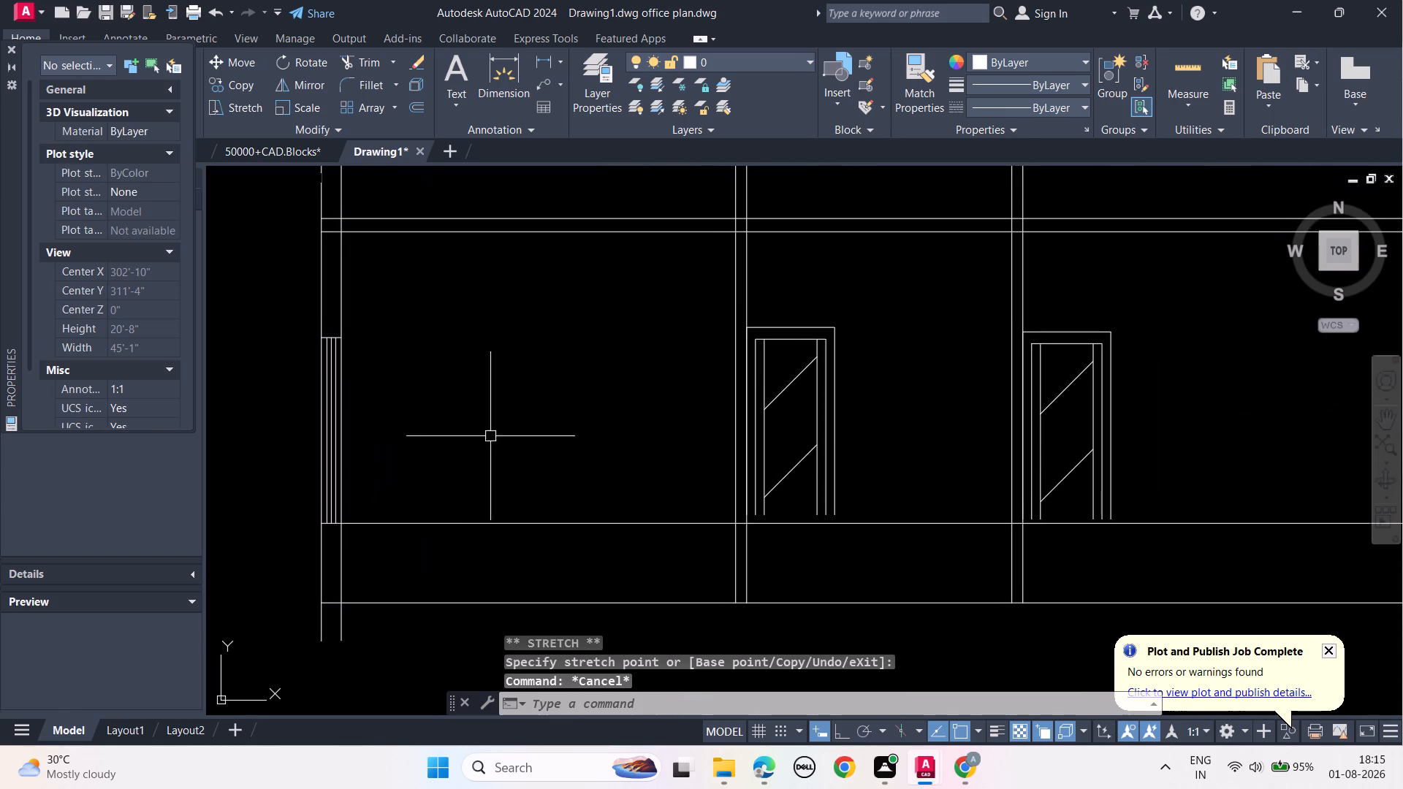
{"action": "middle_click_drag", "start_coordinate": [550, 539], "coordinate": [579, 458]}
{"action": "scroll", "coordinate": [583, 455], "scroll_direction": "down", "scroll_amount": 1}
{"action": "middle_click_drag", "start_coordinate": [507, 538], "coordinate": [619, 537]}
{"action": "scroll", "coordinate": [777, 506], "scroll_direction": "down", "scroll_amount": 2}
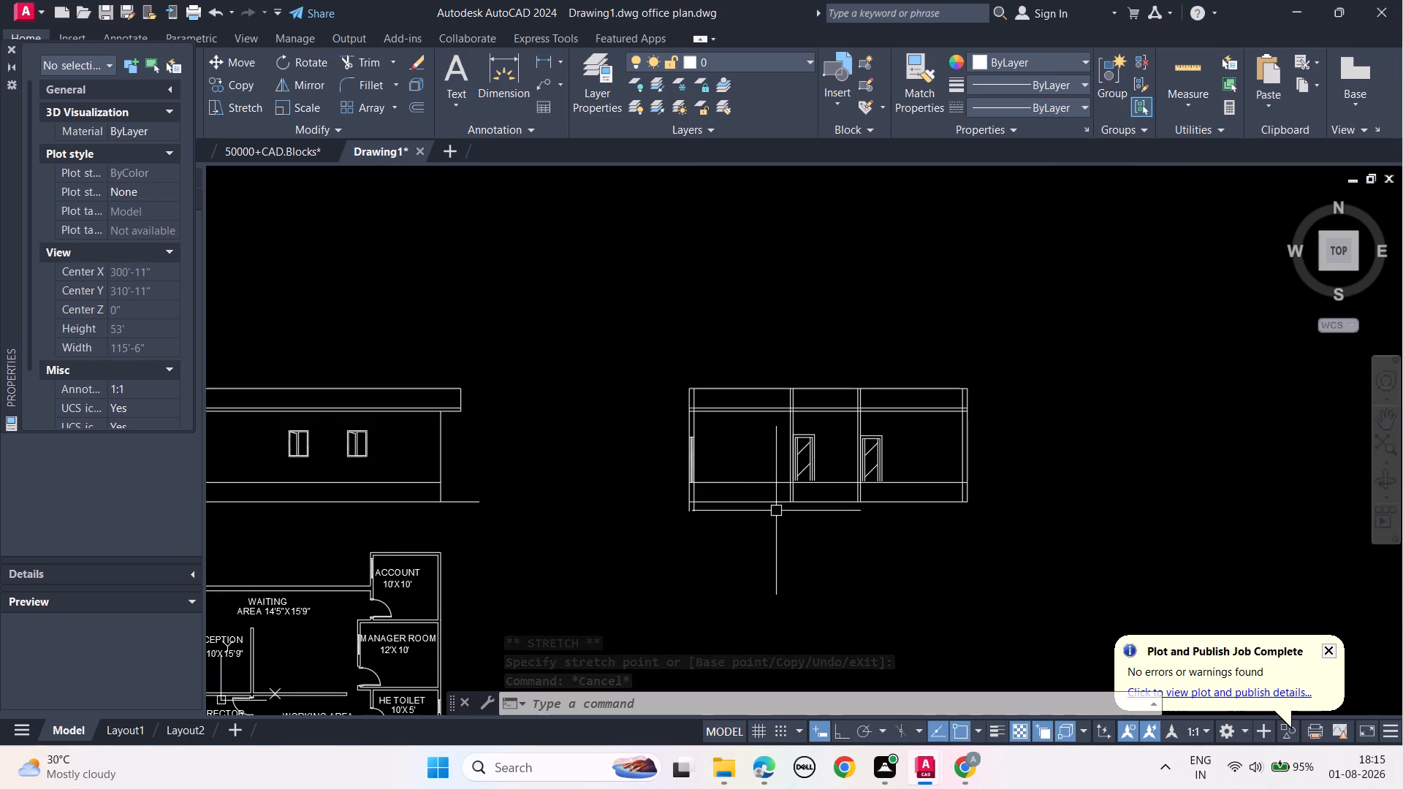
{"action": "scroll", "coordinate": [842, 536], "scroll_direction": "up", "scroll_amount": 1}
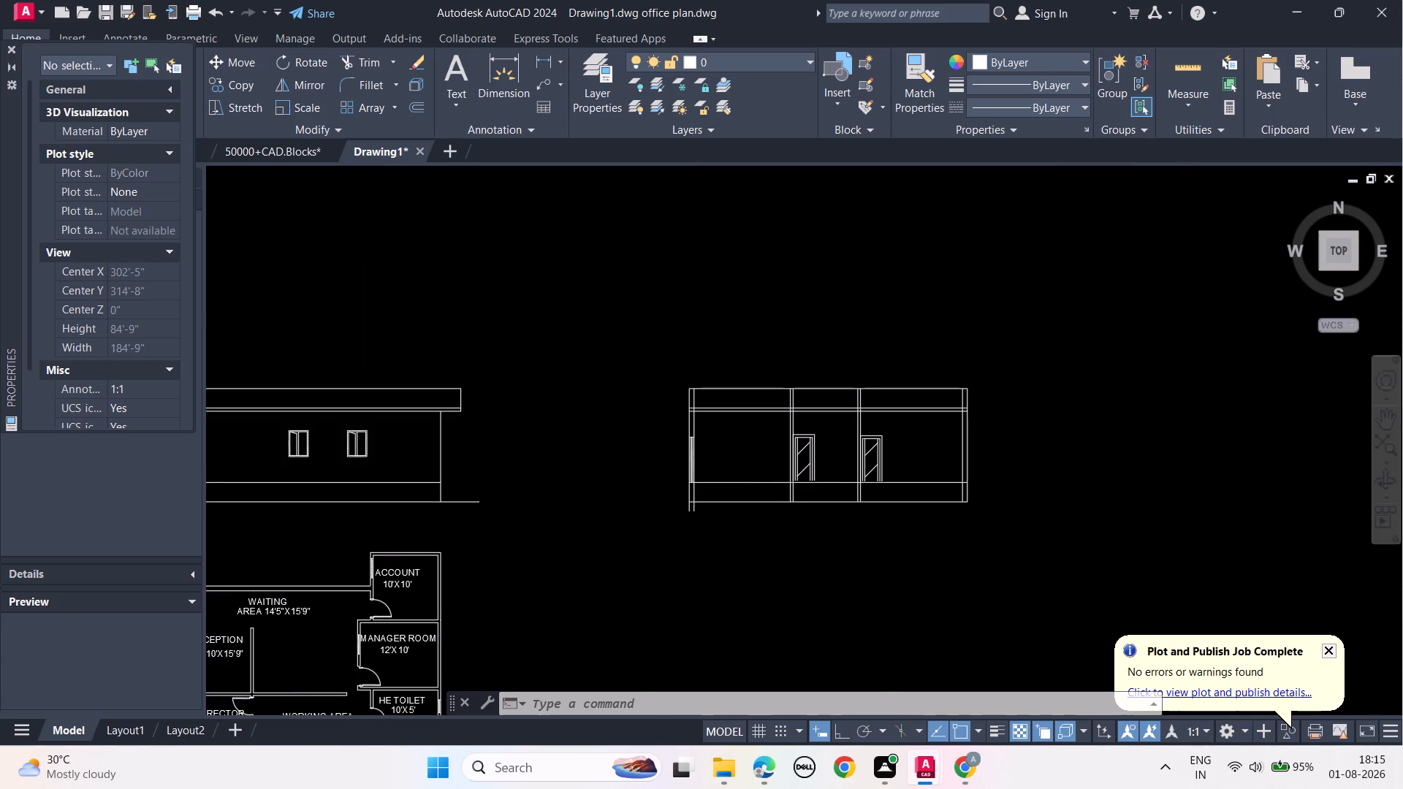
{"action": "scroll", "coordinate": [783, 543], "scroll_direction": "up", "scroll_amount": 1}
{"action": "middle_click", "coordinate": [783, 543]}
{"action": "scroll", "coordinate": [783, 543], "scroll_direction": "up", "scroll_amount": 1}
{"action": "middle_click_drag", "start_coordinate": [718, 473], "coordinate": [733, 516]}
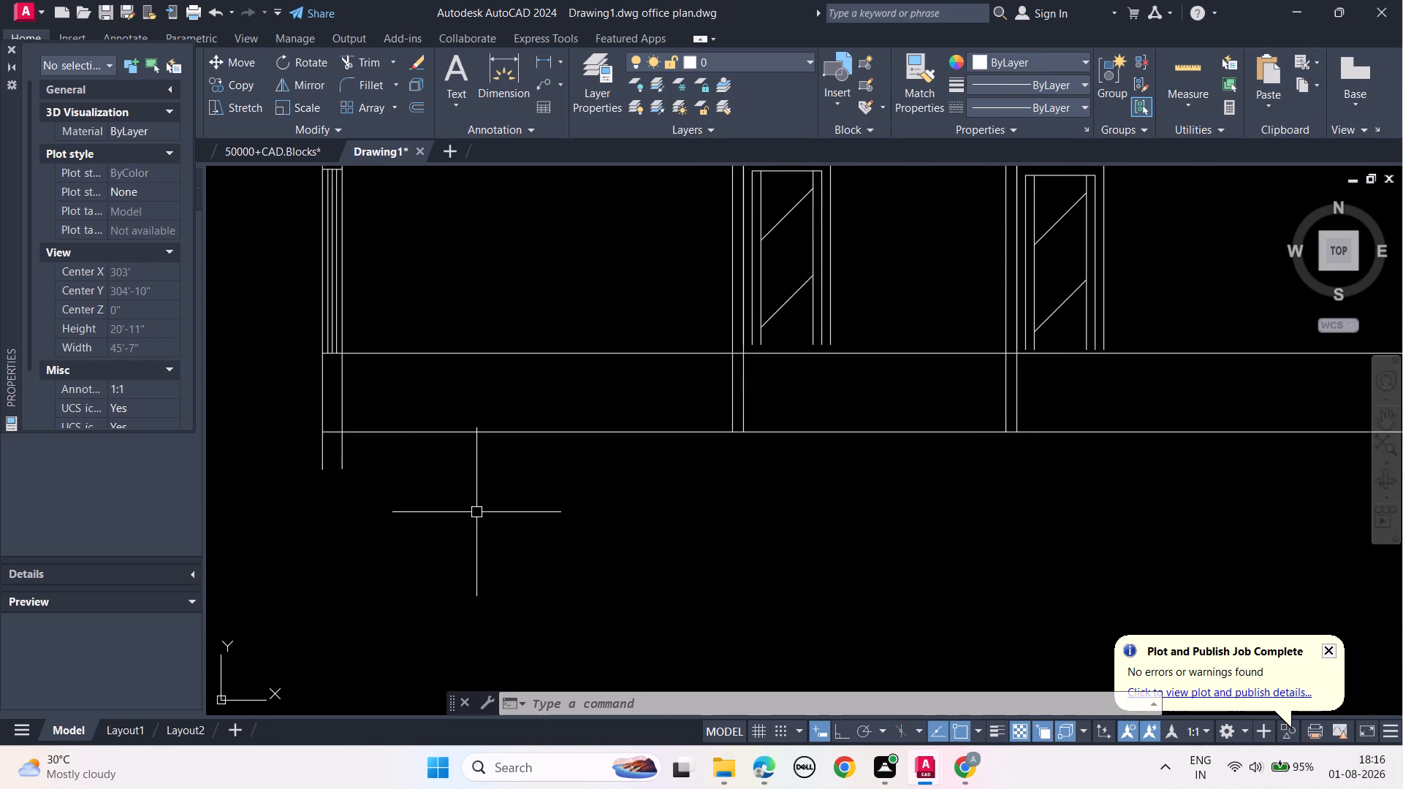
{"action": "type", "text": "L"}
{"action": "key", "text": "space"}
{"action": "left_click_drag", "start_coordinate": [322, 470], "coordinate": [370, 472]}
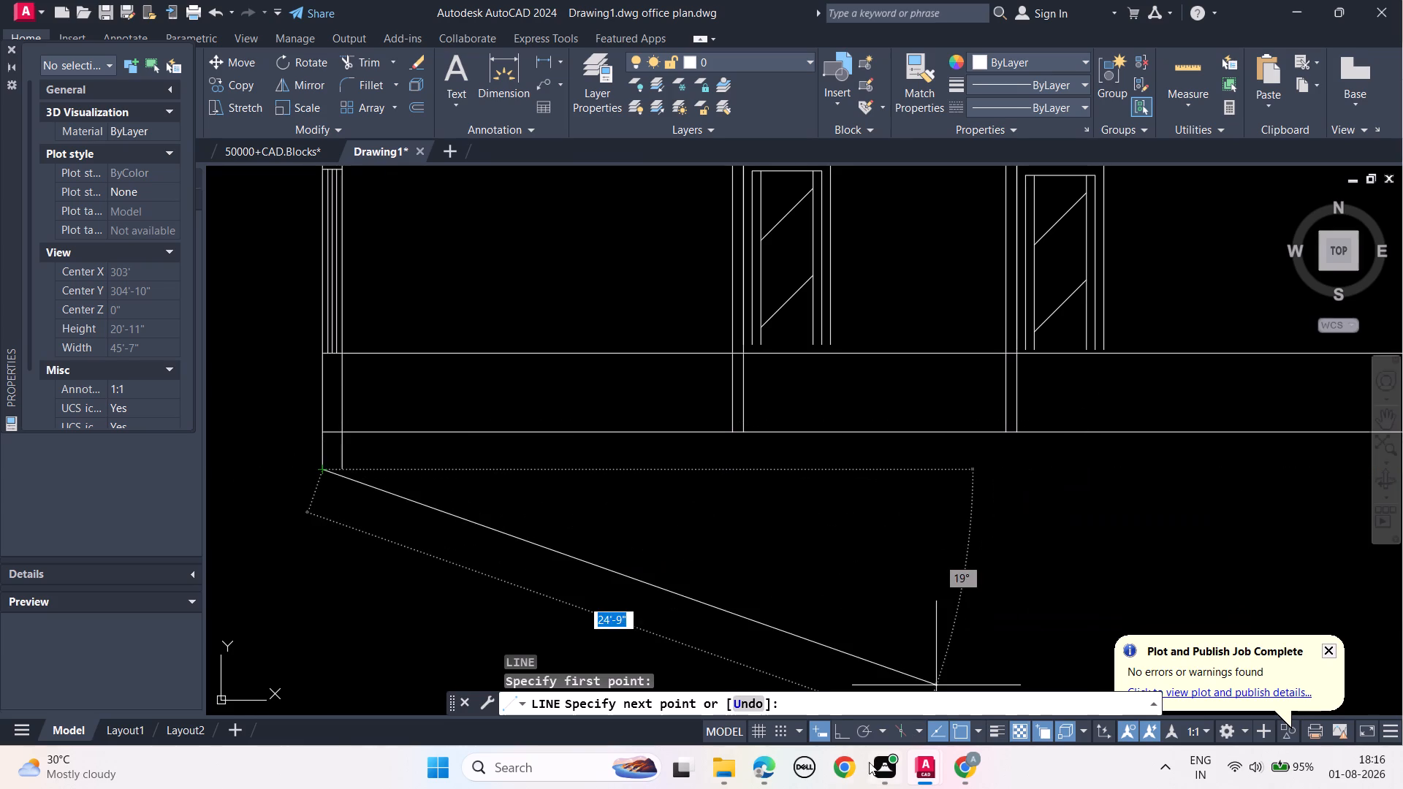
{"action": "left_click", "coordinate": [837, 731]}
{"action": "middle_click_drag", "start_coordinate": [1003, 614], "coordinate": [561, 662]}
{"action": "left_click", "coordinate": [1110, 590]}
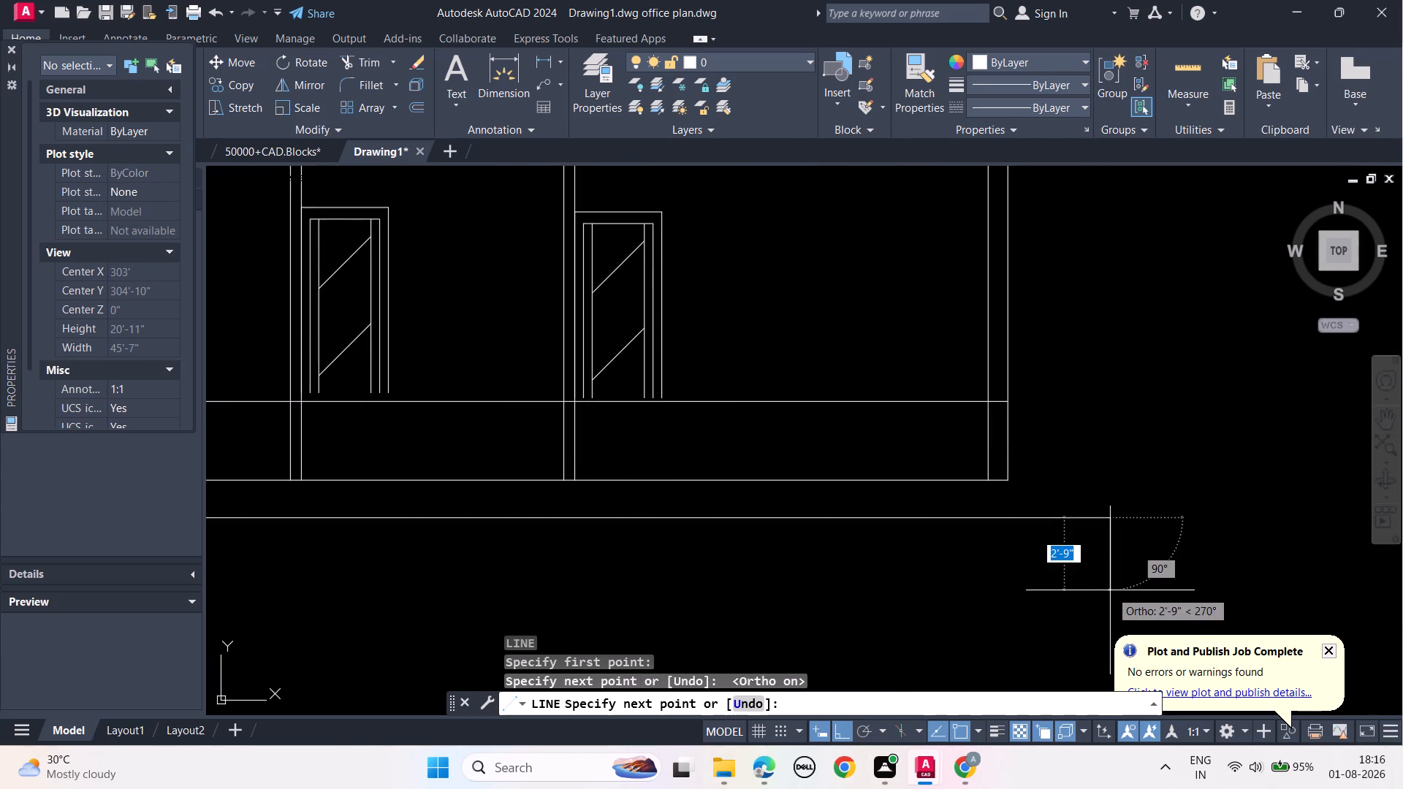
{"action": "key", "text": "Escape"}
{"action": "key", "text": "Escape"}
{"action": "key", "text": "Escape"}
{"action": "key", "text": "Escape"}
{"action": "key", "text": "Escape"}
Stretch both face lines of the first partition wall down until they pass just below the new bottom line.
{"action": "middle_click_drag", "start_coordinate": [563, 541], "coordinate": [891, 518]}
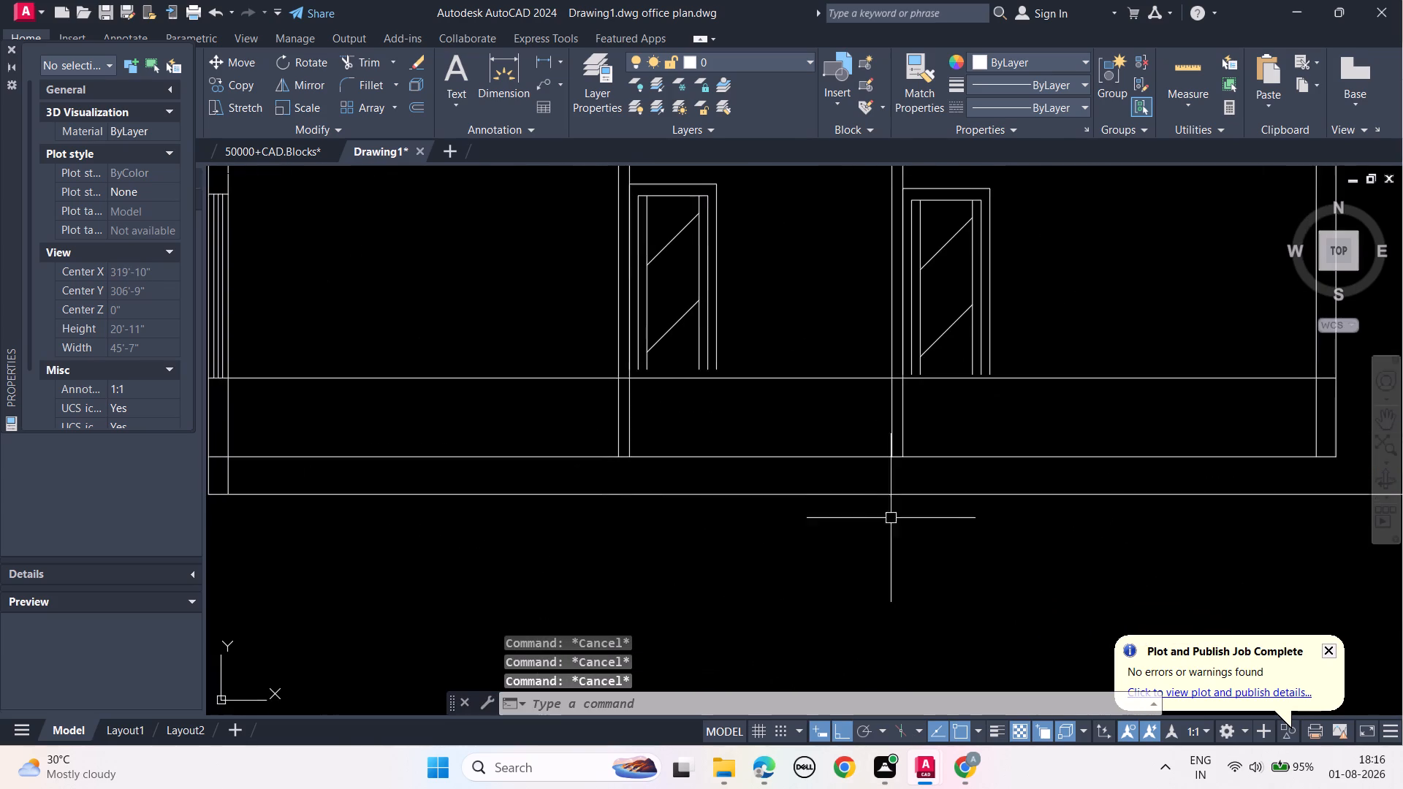
{"action": "scroll", "coordinate": [673, 492], "scroll_direction": "up", "scroll_amount": 2}
{"action": "middle_click_drag", "start_coordinate": [609, 463], "coordinate": [696, 462]}
{"action": "left_click", "coordinate": [617, 375]}
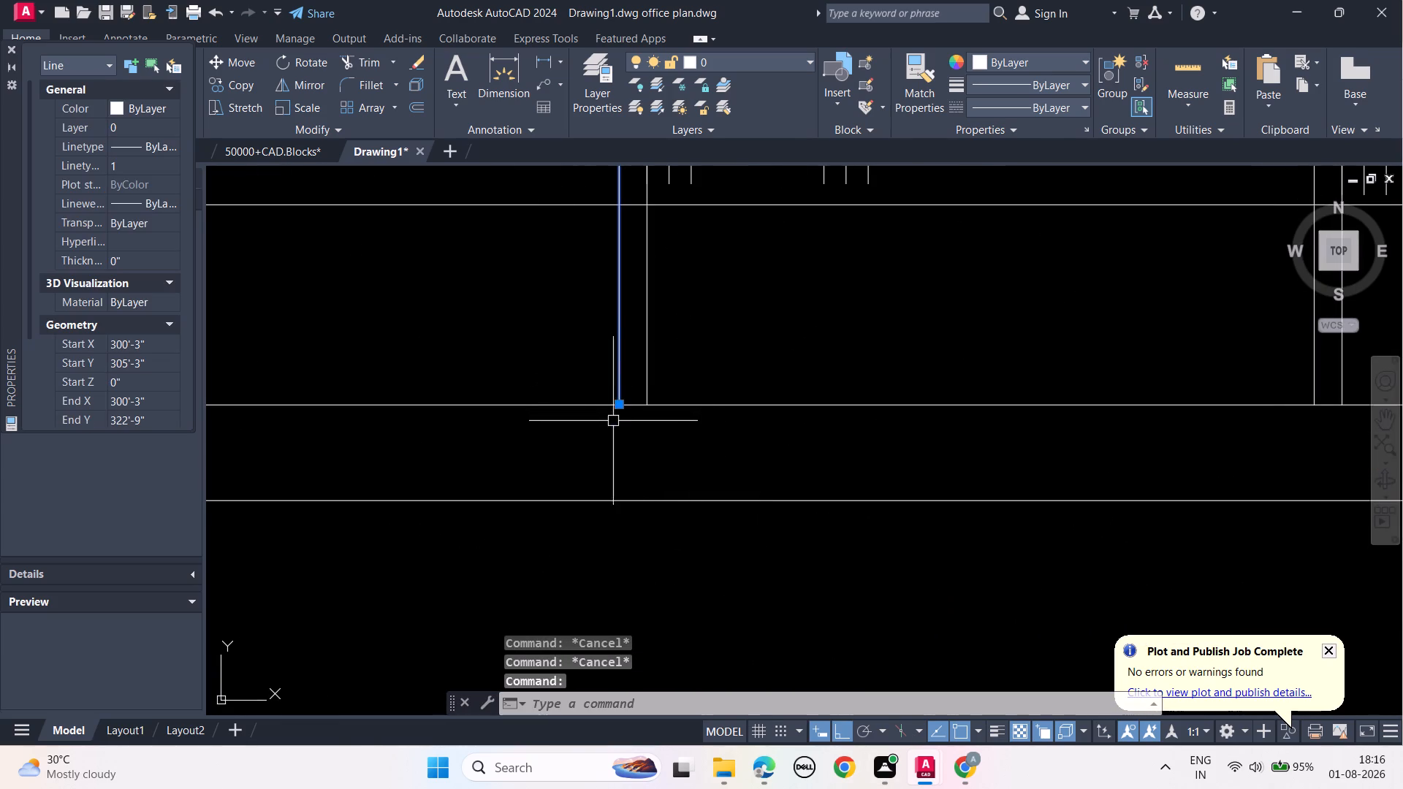
{"action": "left_click", "coordinate": [619, 402]}
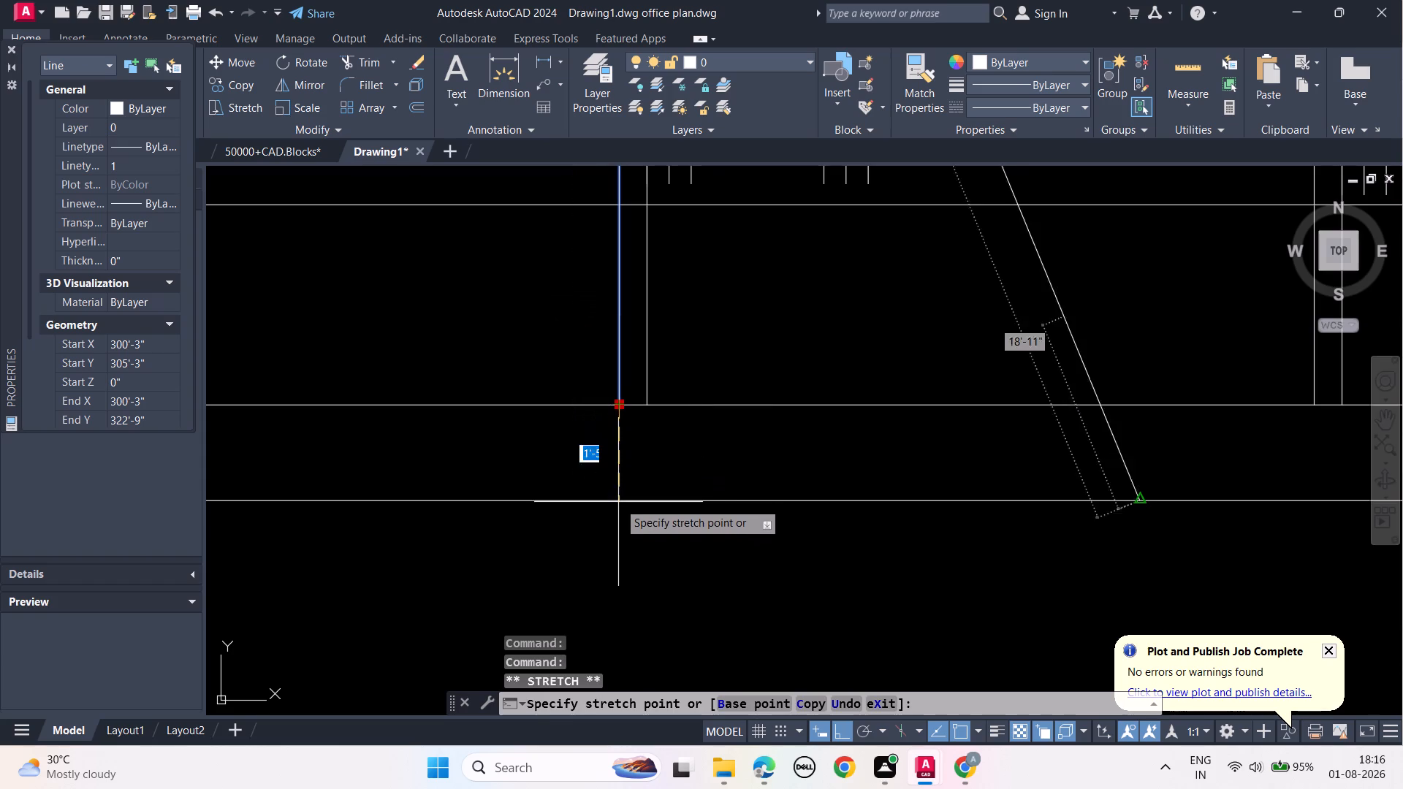
{"action": "left_click", "coordinate": [614, 533]}
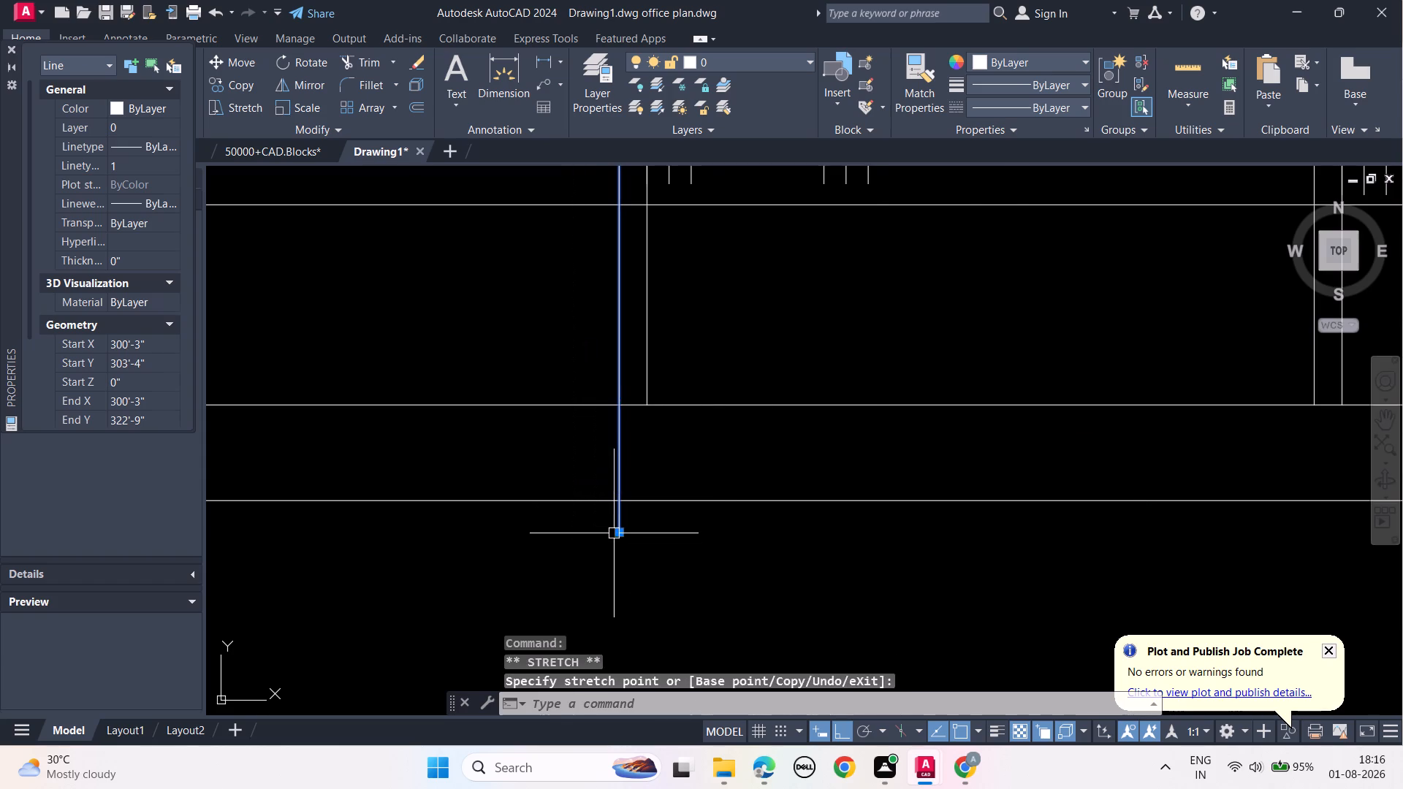
{"action": "key", "text": "Escape"}
{"action": "key", "text": "Escape"}
{"action": "left_click", "coordinate": [650, 381]}
{"action": "left_click", "coordinate": [645, 409]}
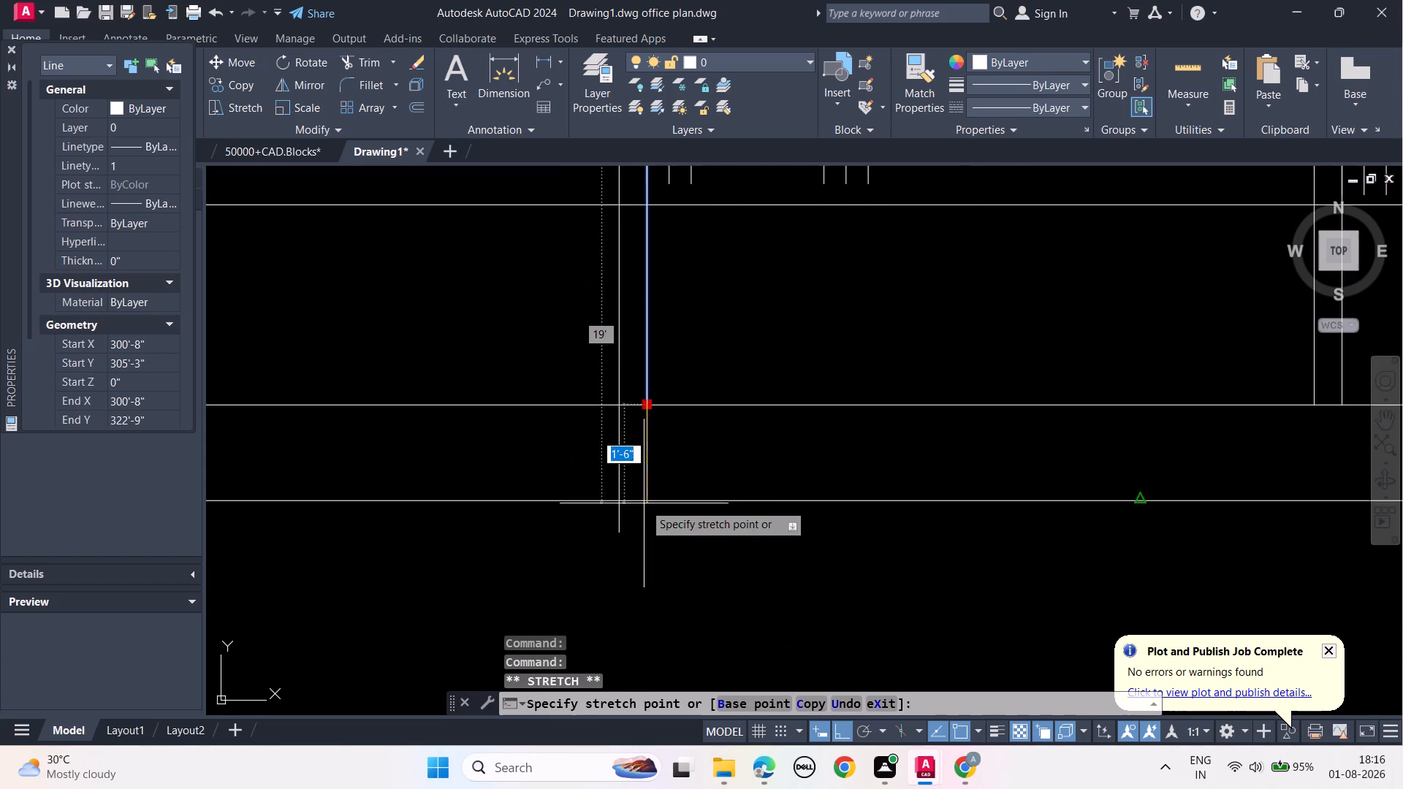
{"action": "left_click", "coordinate": [646, 519]}
{"action": "key", "text": "Escape"}
{"action": "key", "text": "Escape"}
{"action": "key", "text": "Escape"}
{"action": "key", "text": "Escape"}
Trim the first partition's face lines back to the bottom line and remove the floor-slab line segment inside that wall.
{"action": "type", "text": "TR"}
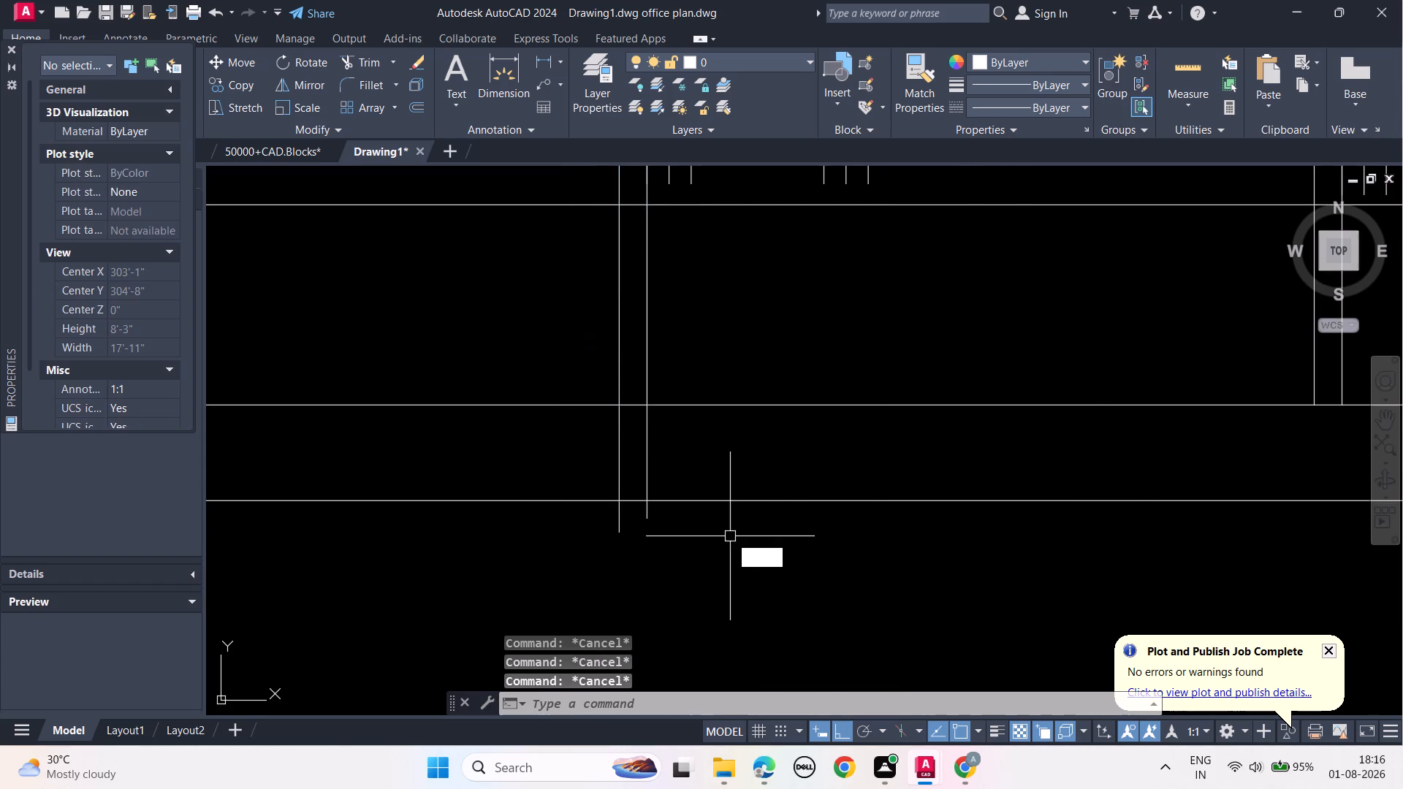
{"action": "key", "text": "space"}
{"action": "left_click", "coordinate": [649, 516]}
{"action": "left_click", "coordinate": [615, 518]}
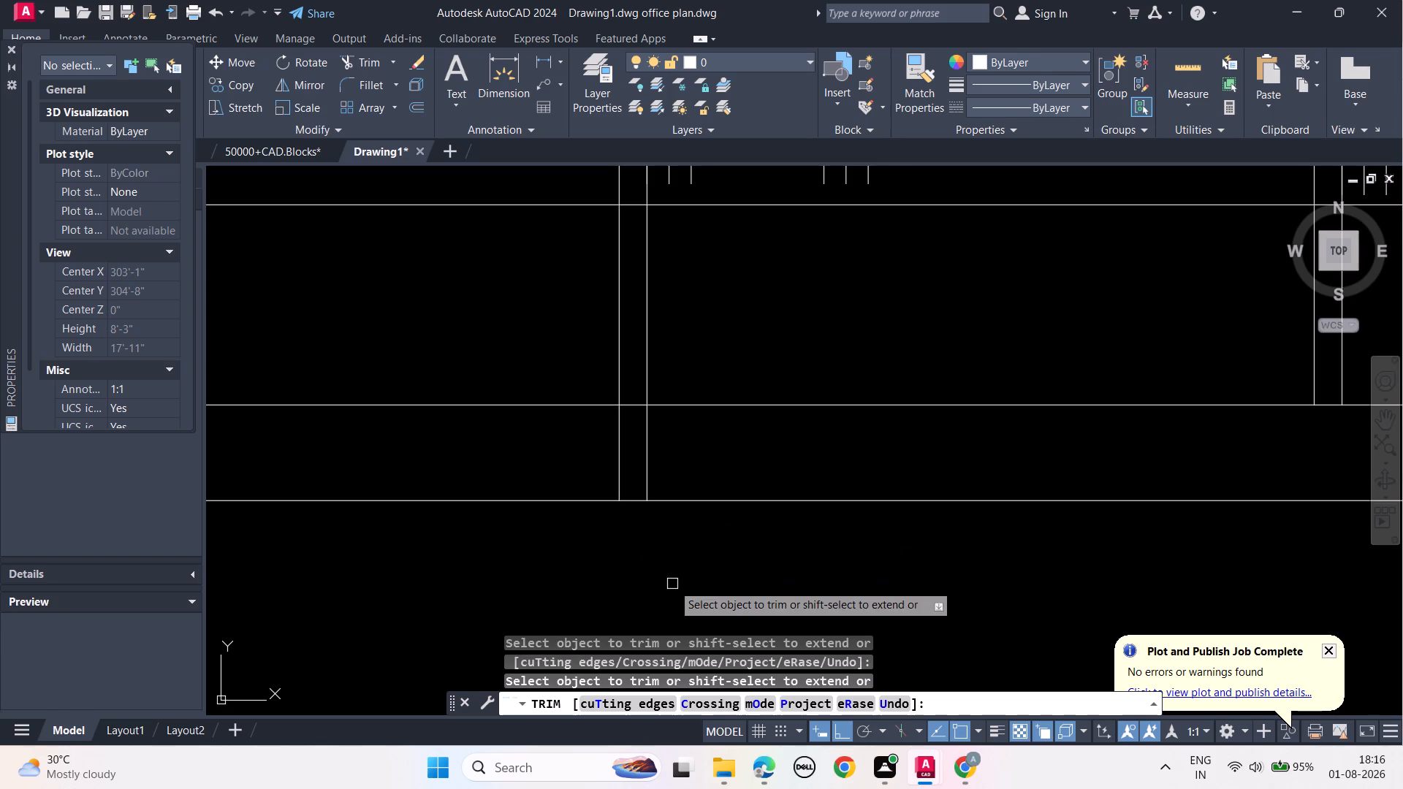
{"action": "left_click", "coordinate": [632, 403]}
Trim away the short floor-slab line segment inside the left exterior wall, just above the bottom line.
{"action": "scroll", "coordinate": [620, 424], "scroll_direction": "down", "scroll_amount": 1}
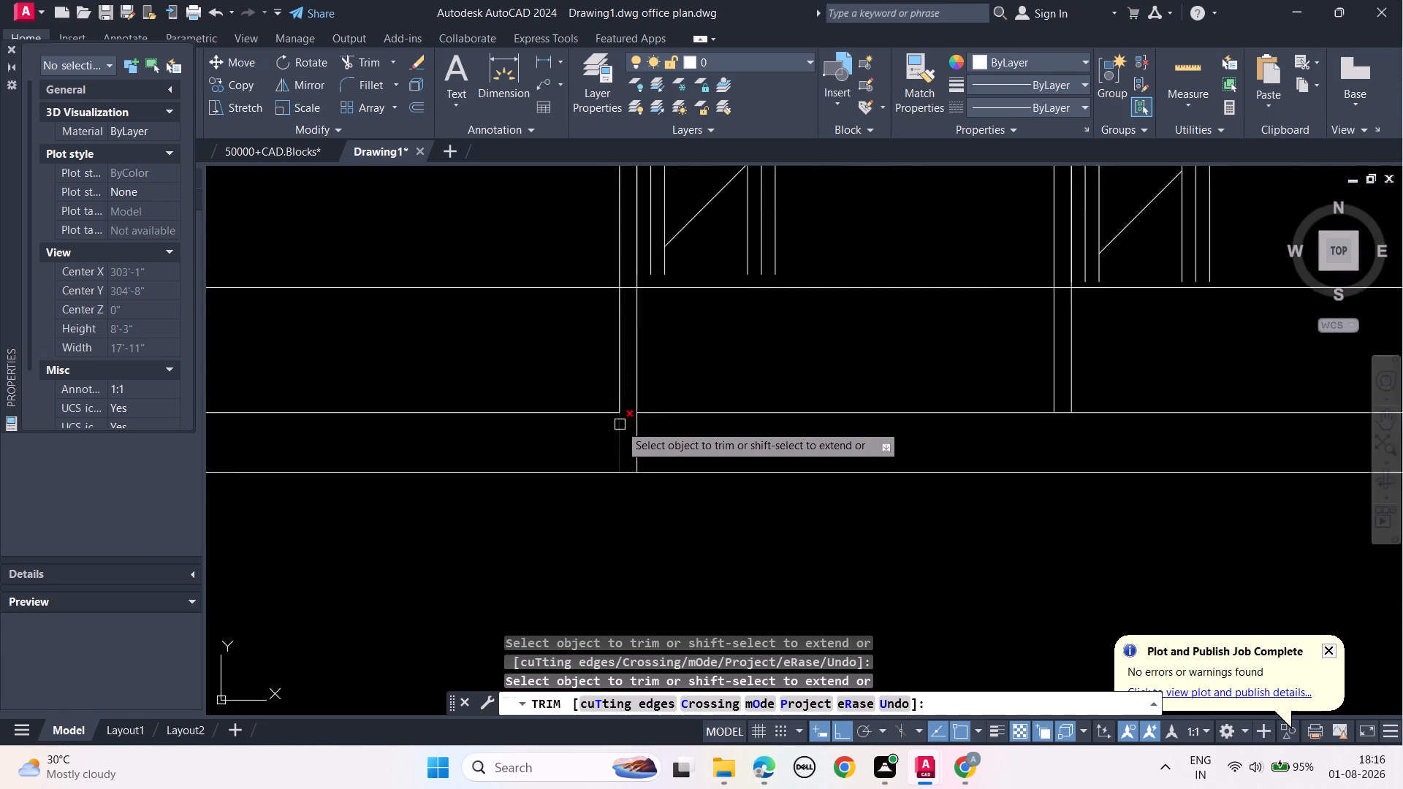
{"action": "scroll", "coordinate": [620, 424], "scroll_direction": "down", "scroll_amount": 1}
{"action": "middle_click_drag", "start_coordinate": [539, 549], "coordinate": [860, 567]}
{"action": "scroll", "coordinate": [521, 528], "scroll_direction": "up", "scroll_amount": 2}
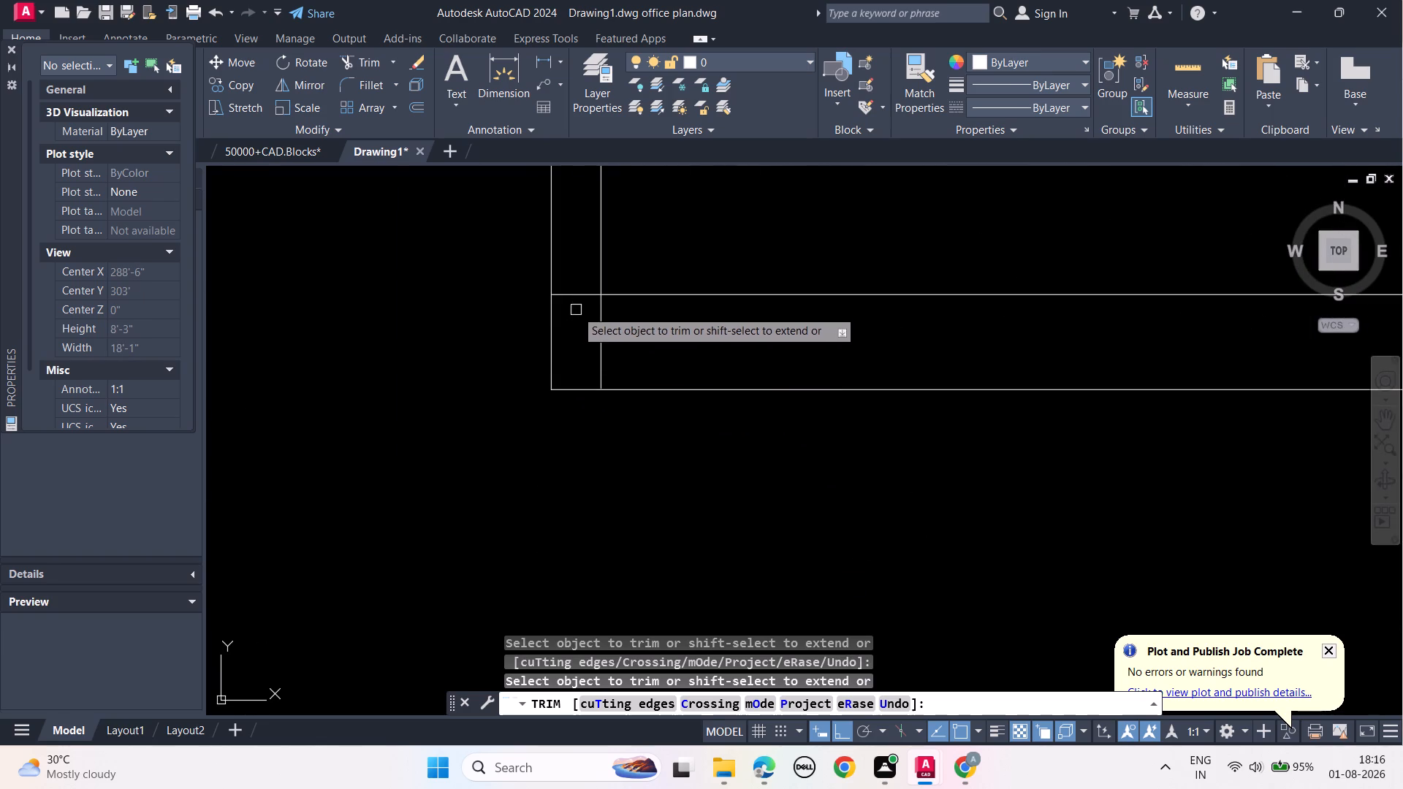
{"action": "left_click", "coordinate": [572, 294]}
{"action": "scroll", "coordinate": [566, 332], "scroll_direction": "down", "scroll_amount": 2}
{"action": "middle_click_drag", "start_coordinate": [824, 476], "coordinate": [463, 543]}
{"action": "middle_click_drag", "start_coordinate": [1078, 557], "coordinate": [908, 603]}
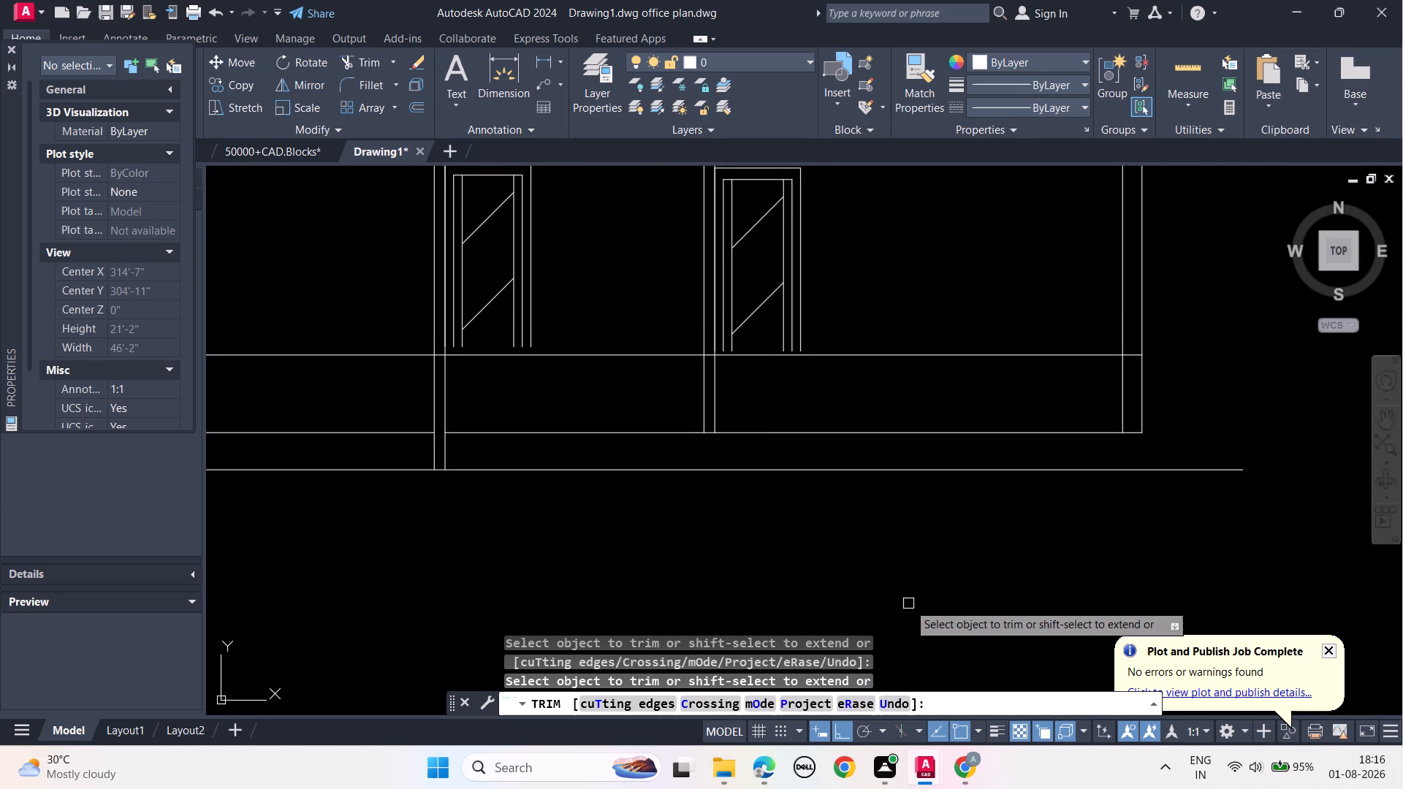
{"action": "key", "text": "Escape"}
{"action": "key", "text": "Escape"}
{"action": "key", "text": "Escape"}
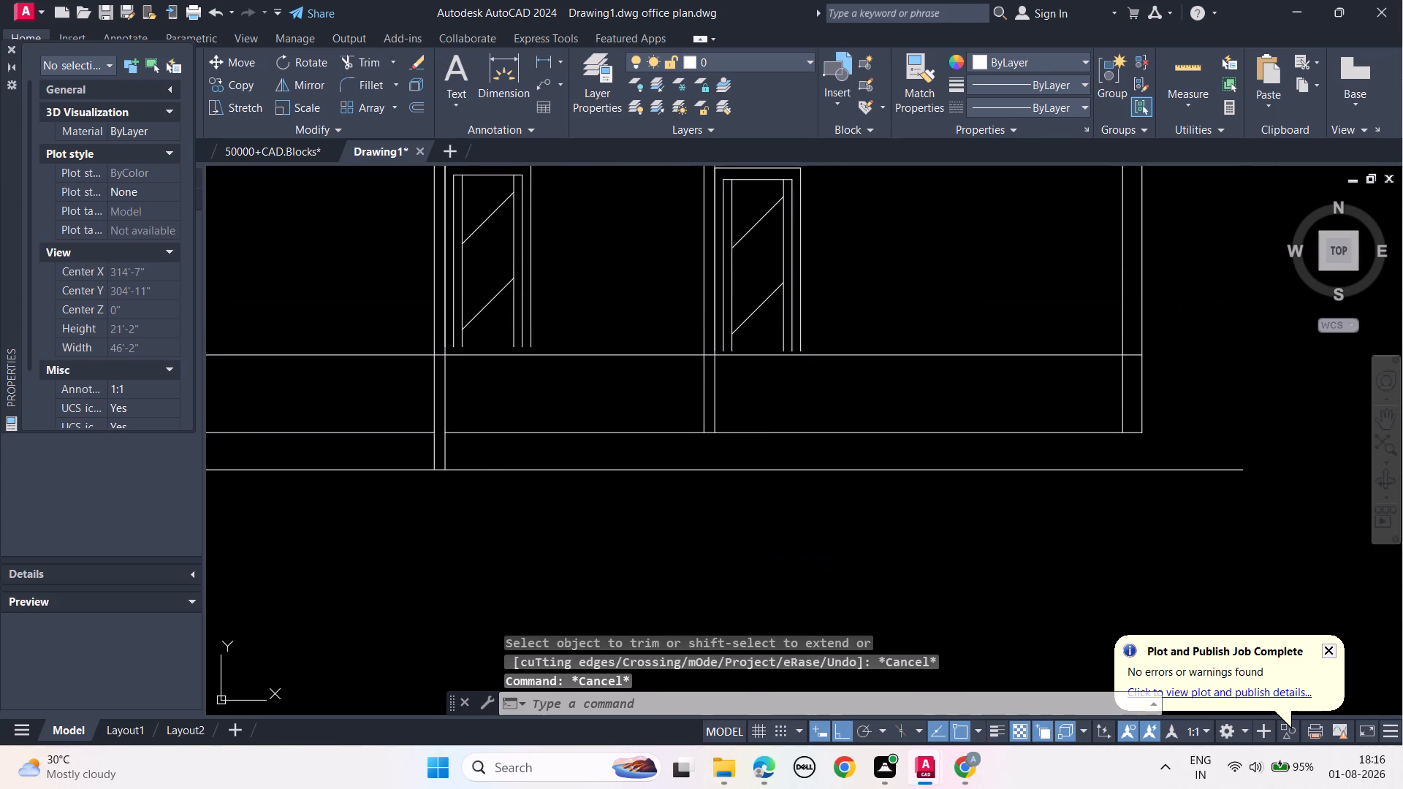
Stretch both face lines of the second partition wall straight down until they pass just below the bottom line.
{"action": "left_click", "coordinate": [702, 420]}
{"action": "left_click", "coordinate": [705, 435]}
{"action": "left_click", "coordinate": [712, 509]}
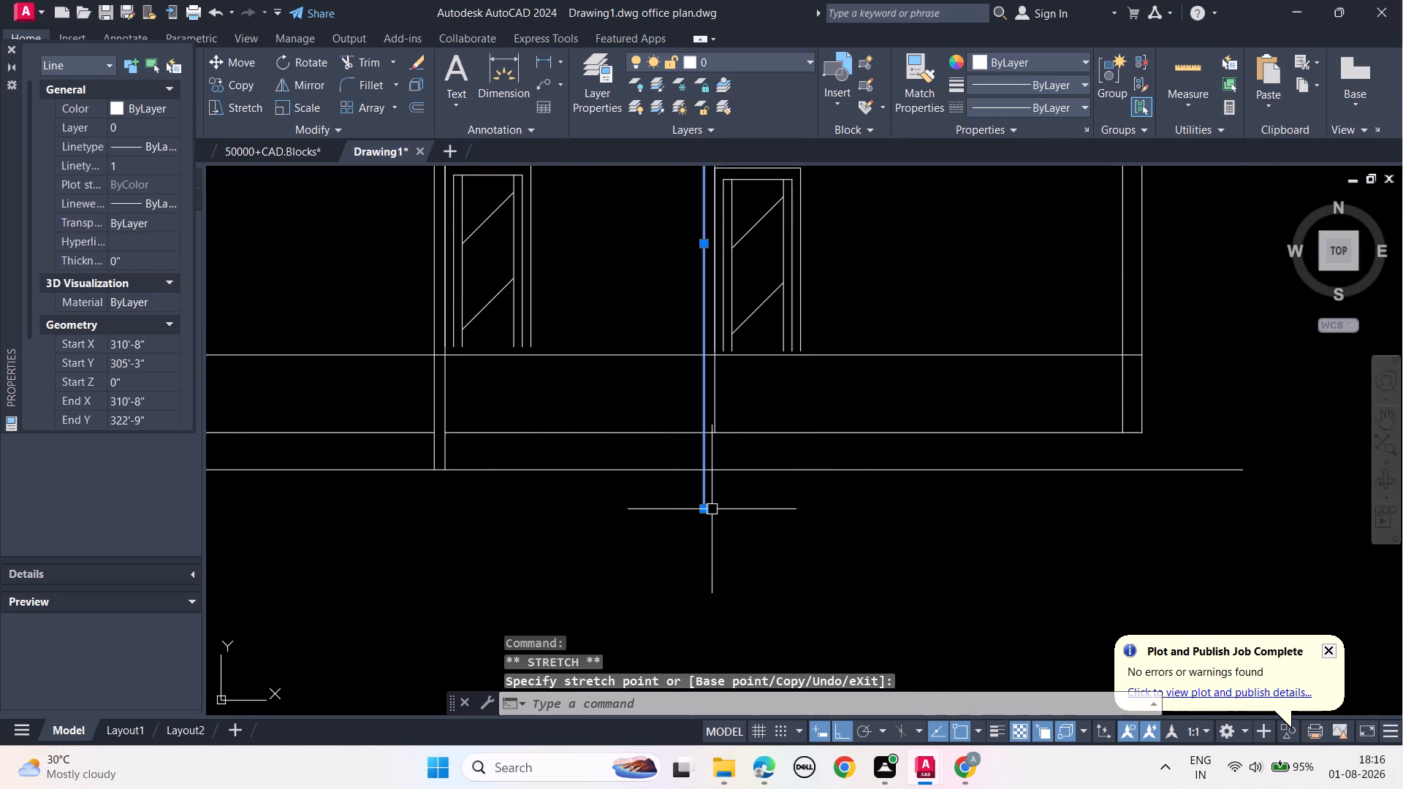
{"action": "key", "text": "Escape"}
{"action": "key", "text": "Escape"}
{"action": "left_click", "coordinate": [717, 413]}
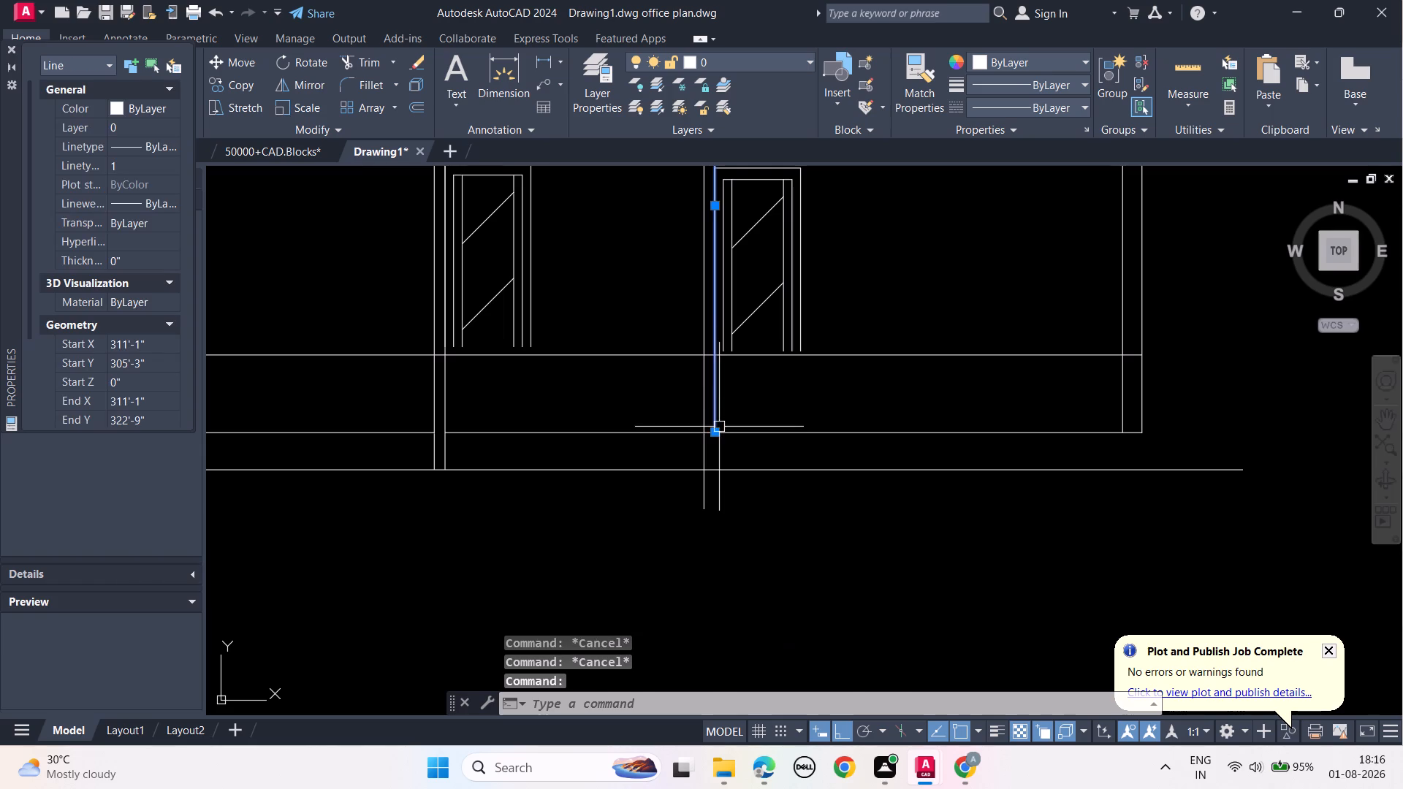
{"action": "left_click", "coordinate": [719, 430]}
{"action": "left_click", "coordinate": [715, 503]}
{"action": "key", "text": "Escape"}
{"action": "key", "text": "Escape"}
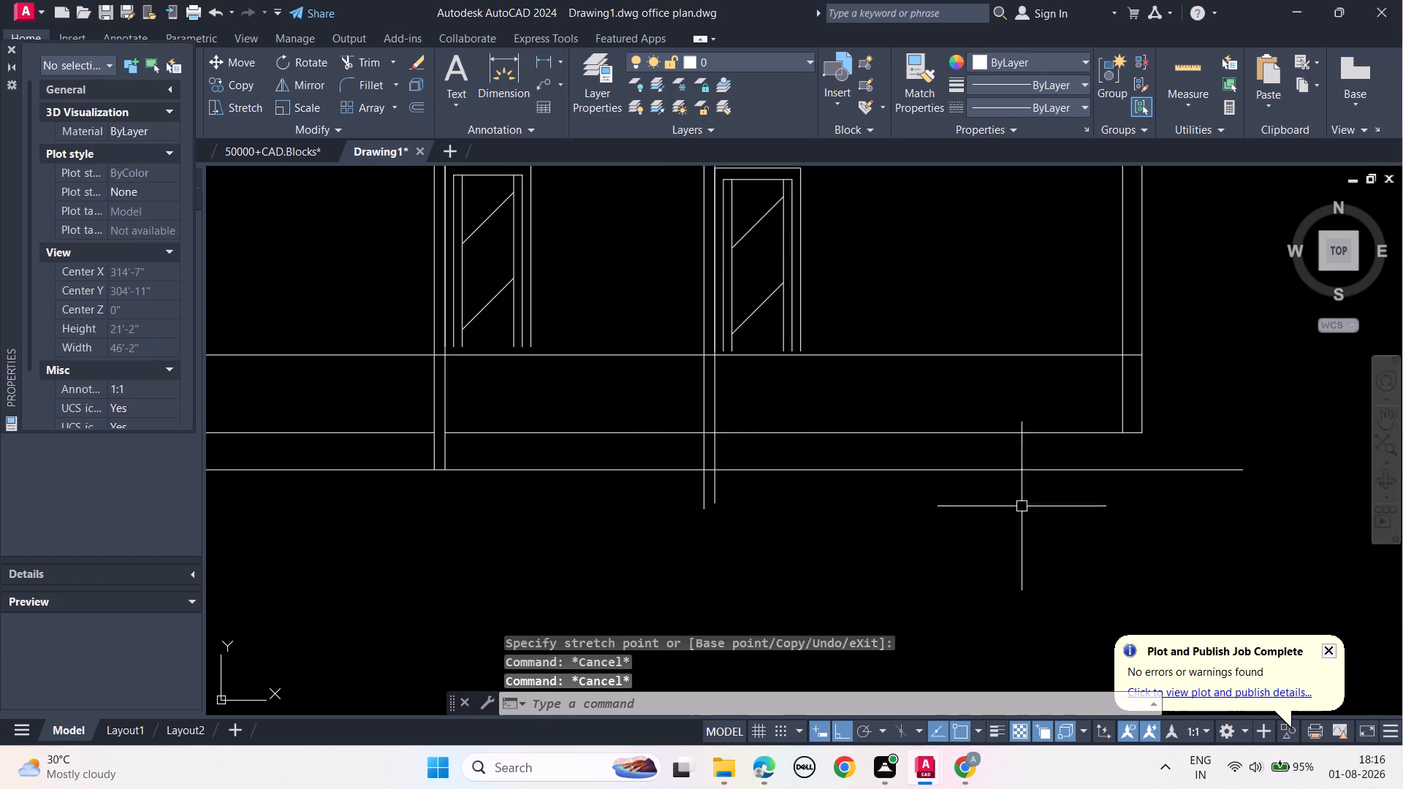
{"action": "key", "text": "Escape"}
Stretch the outer and inner face lines of the far right exterior wall down past the bottom line.
{"action": "scroll", "coordinate": [1155, 437], "scroll_direction": "up", "scroll_amount": 1}
{"action": "middle_click_drag", "start_coordinate": [1163, 430], "coordinate": [1055, 470]}
{"action": "left_click", "coordinate": [1025, 445]}
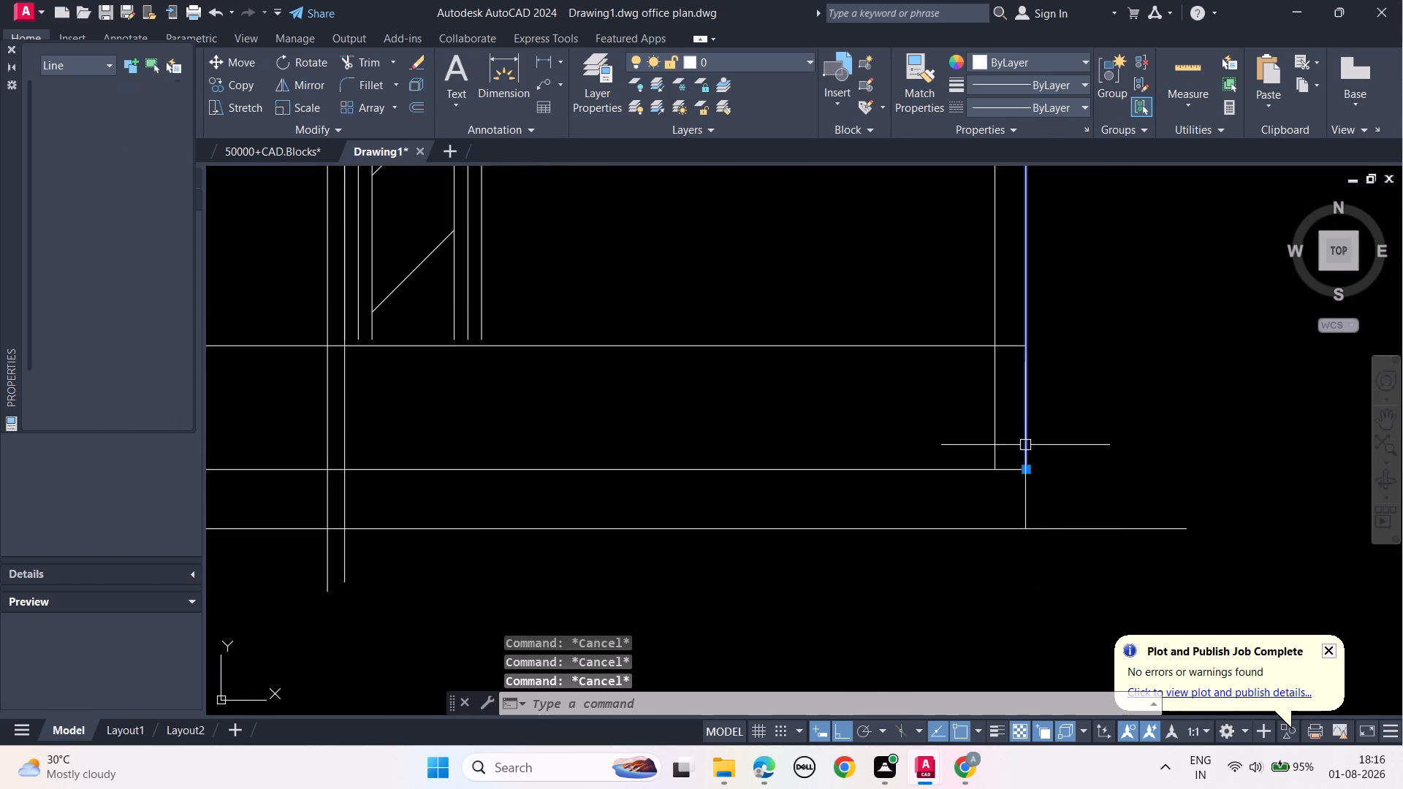
{"action": "left_click", "coordinate": [1030, 471]}
{"action": "left_click", "coordinate": [1026, 562]}
{"action": "key", "text": "Escape"}
{"action": "key", "text": "Escape"}
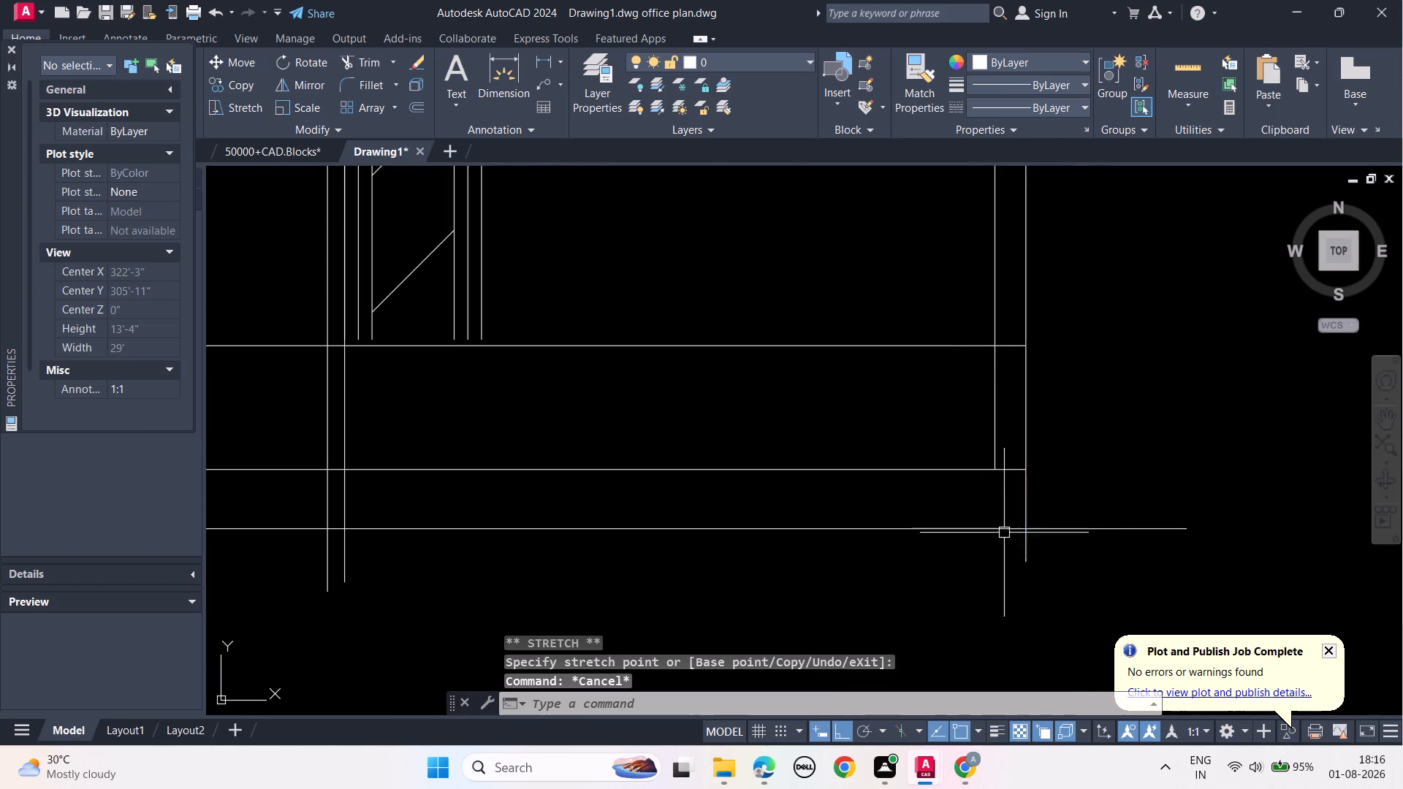
{"action": "left_click", "coordinate": [1003, 450]}
{"action": "left_click", "coordinate": [995, 456]}
{"action": "left_click", "coordinate": [997, 466]}
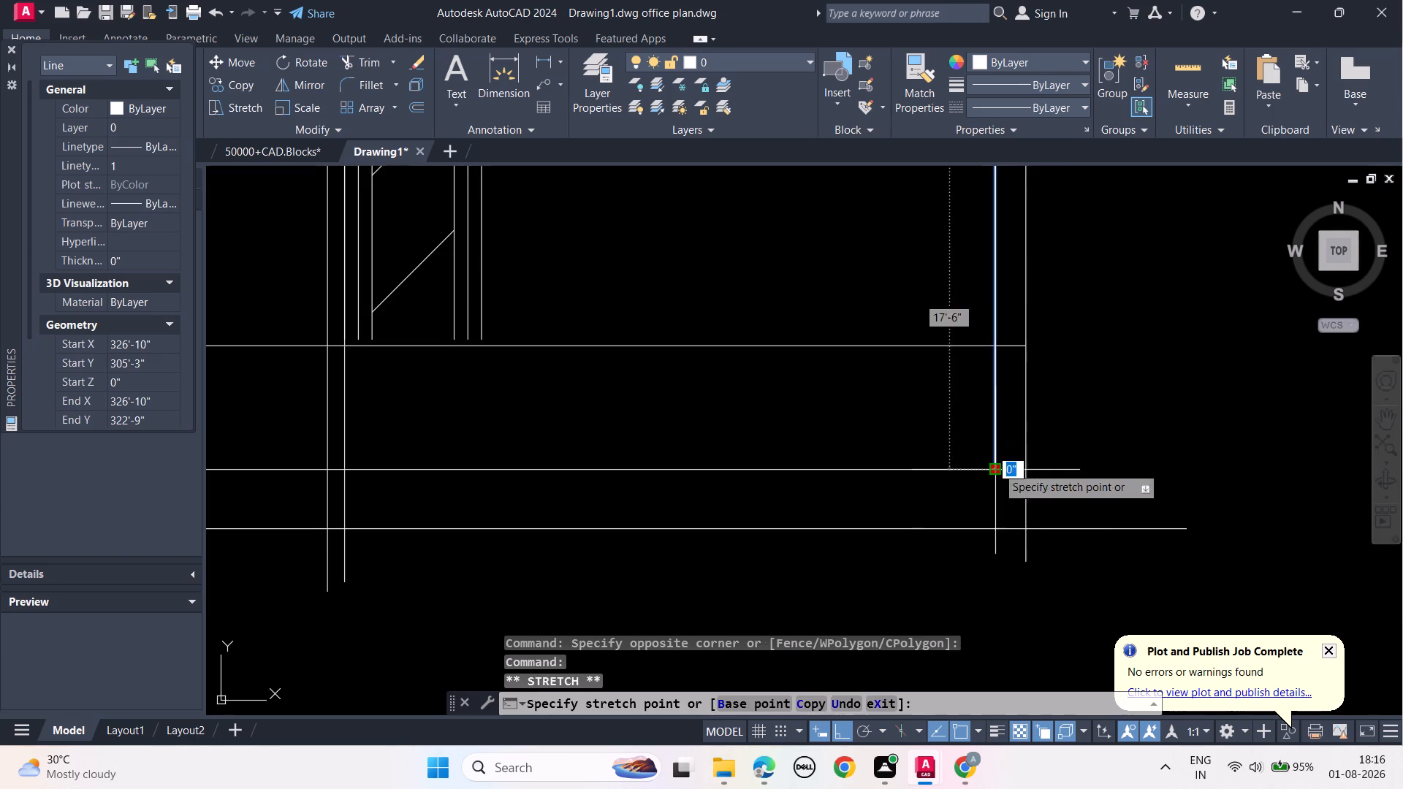
{"action": "left_click", "coordinate": [997, 556]}
{"action": "key", "text": "Escape"}
{"action": "key", "text": "Escape"}
{"action": "key", "text": "Escape"}
{"action": "key", "text": "Escape"}
At the right exterior wall, trim the bottom line's overhang, both face ends below it, and the floor-slab line inside the wall.
{"action": "type", "text": "TR"}
{"action": "key", "text": "space"}
{"action": "left_click", "coordinate": [1078, 527]}
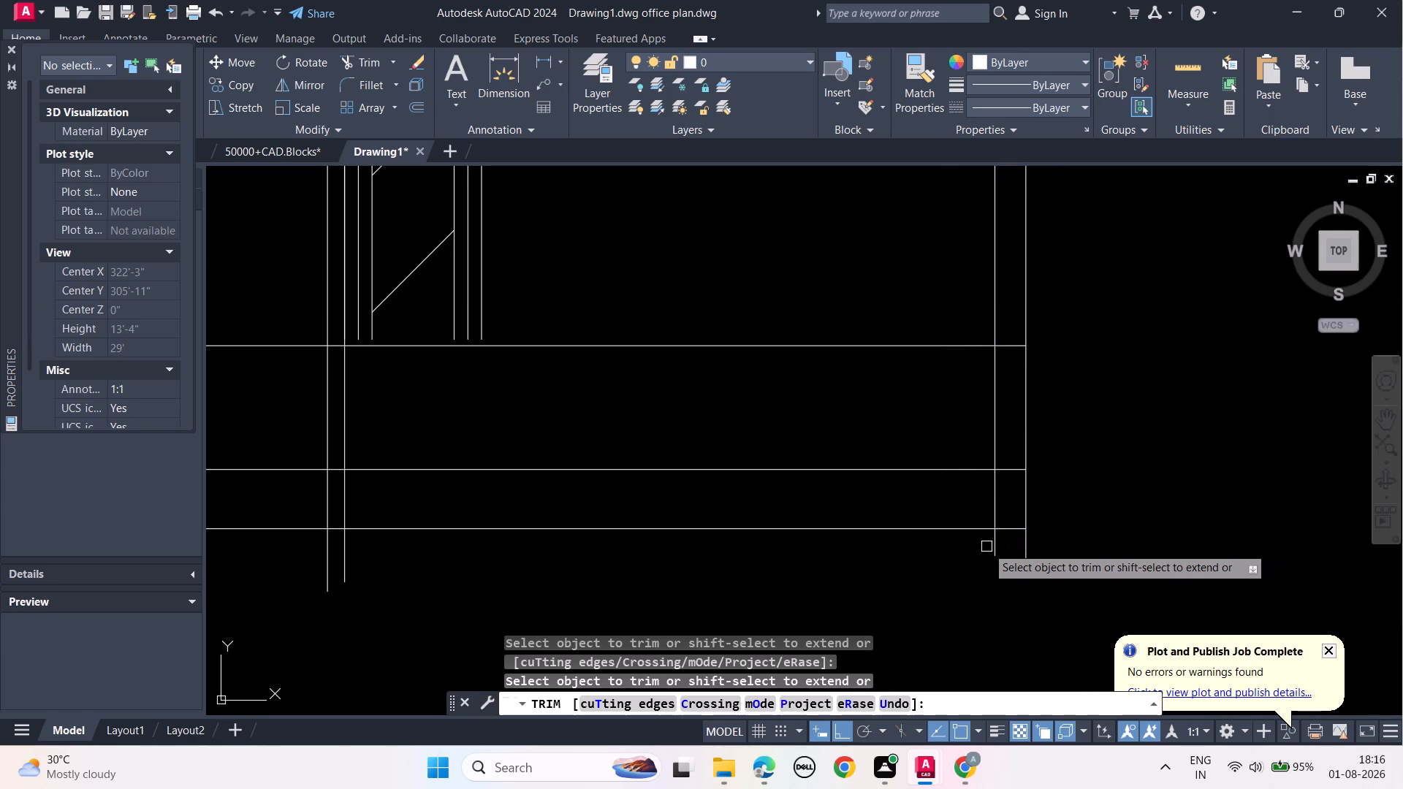
{"action": "left_click", "coordinate": [999, 544]}
{"action": "left_click", "coordinate": [1036, 544]}
{"action": "left_click", "coordinate": [1017, 546]}
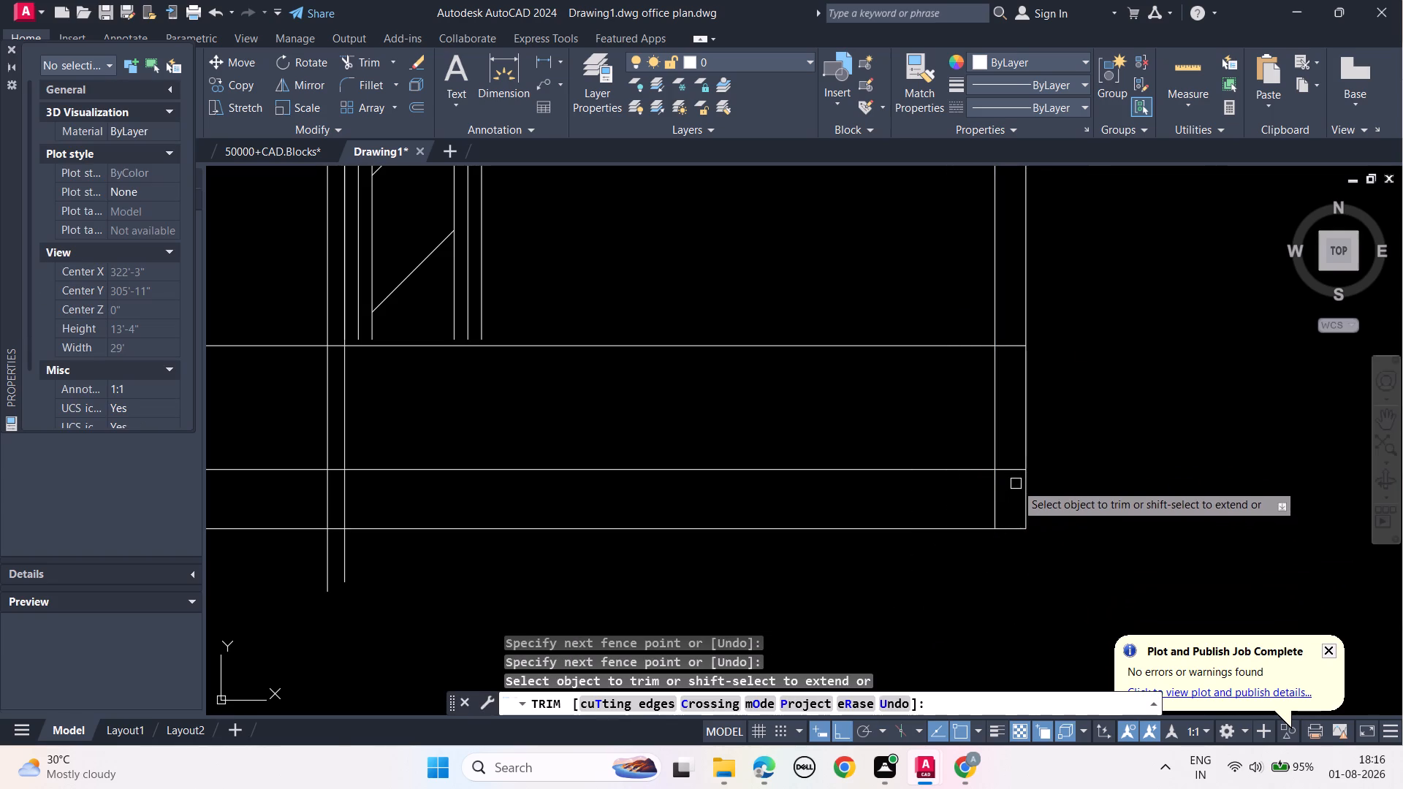
{"action": "left_click", "coordinate": [1016, 471]}
Trim away the floor-slab line segment between the second partition wall's two faces.
{"action": "scroll", "coordinate": [847, 514], "scroll_direction": "down", "scroll_amount": 1}
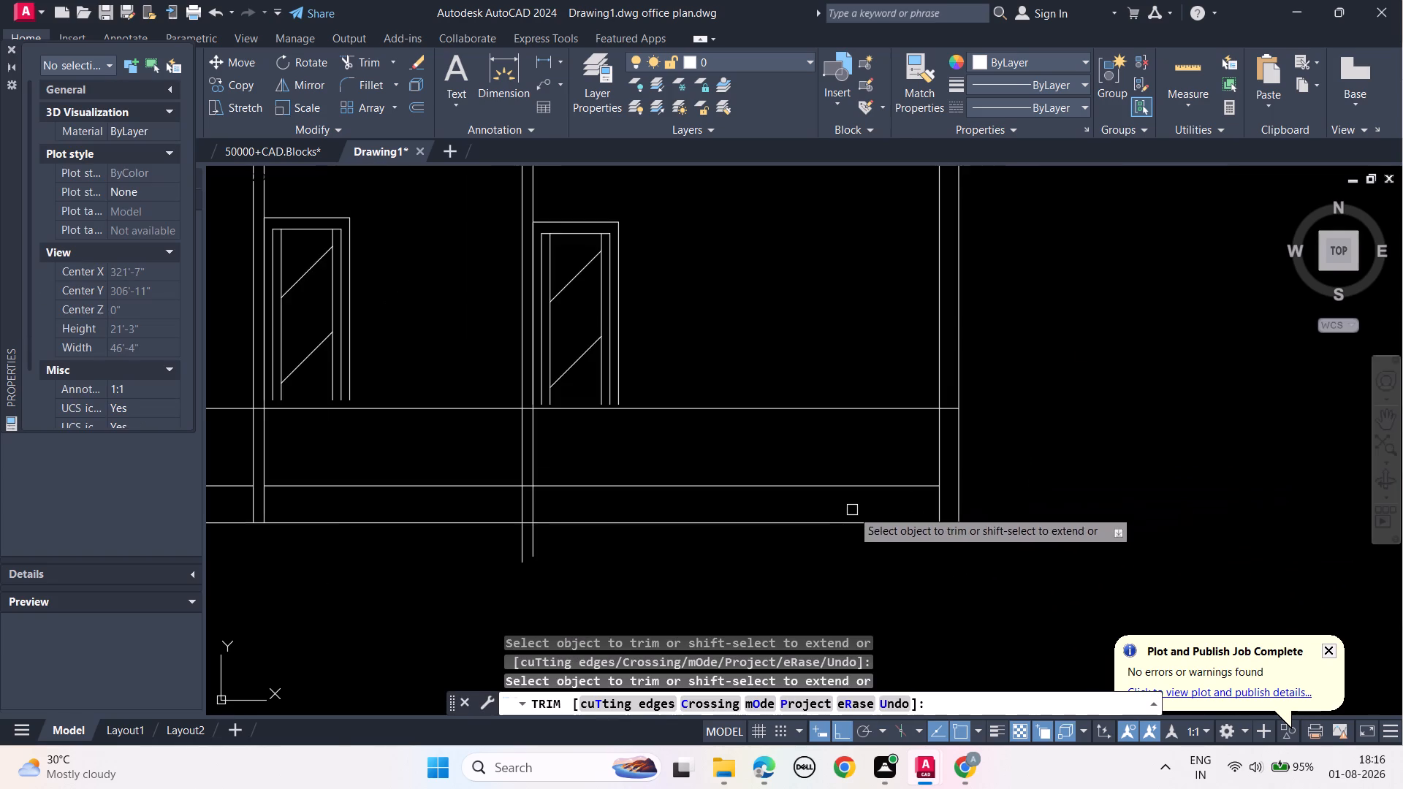
{"action": "middle_click_drag", "start_coordinate": [799, 563], "coordinate": [1022, 593]}
{"action": "scroll", "coordinate": [764, 581], "scroll_direction": "up", "scroll_amount": 2}
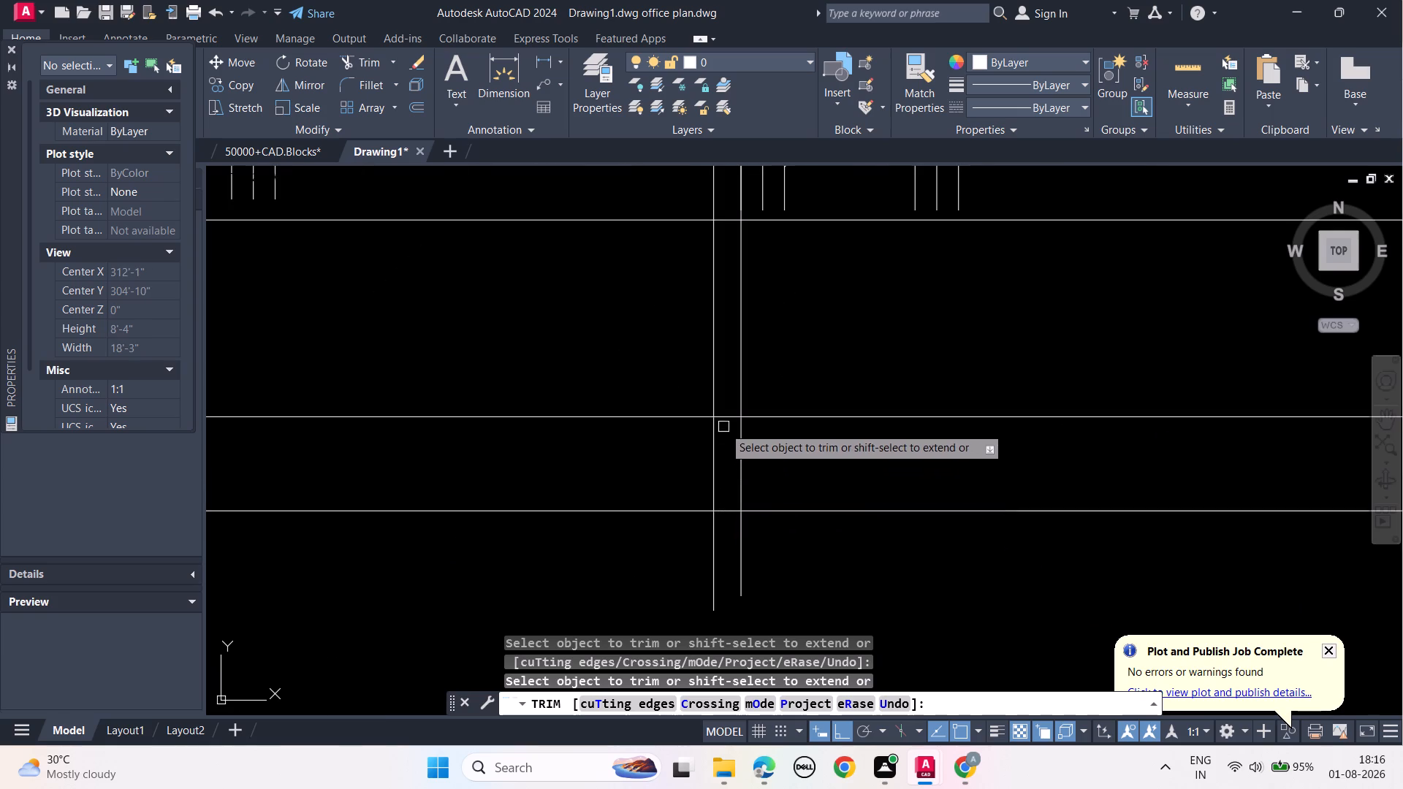
{"action": "left_click", "coordinate": [728, 416]}
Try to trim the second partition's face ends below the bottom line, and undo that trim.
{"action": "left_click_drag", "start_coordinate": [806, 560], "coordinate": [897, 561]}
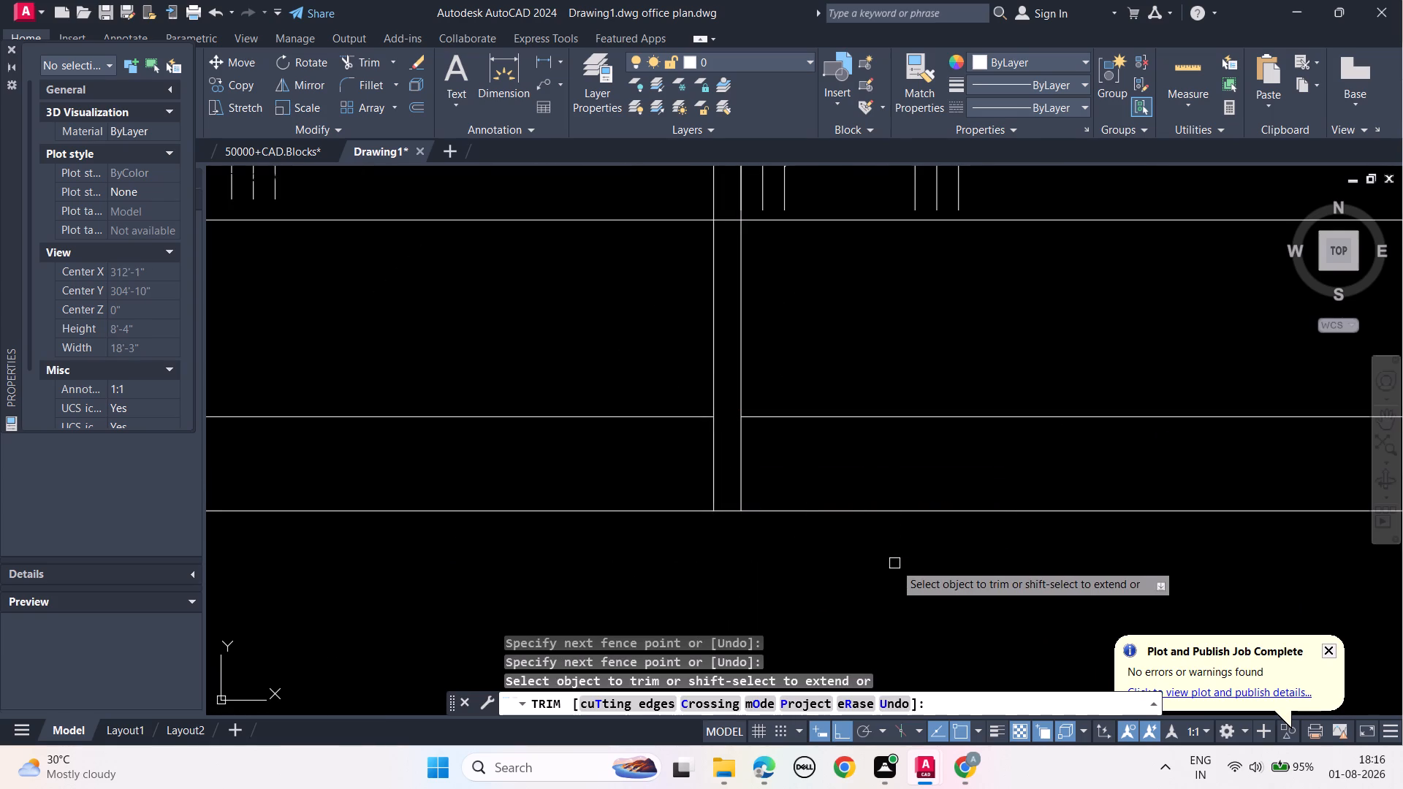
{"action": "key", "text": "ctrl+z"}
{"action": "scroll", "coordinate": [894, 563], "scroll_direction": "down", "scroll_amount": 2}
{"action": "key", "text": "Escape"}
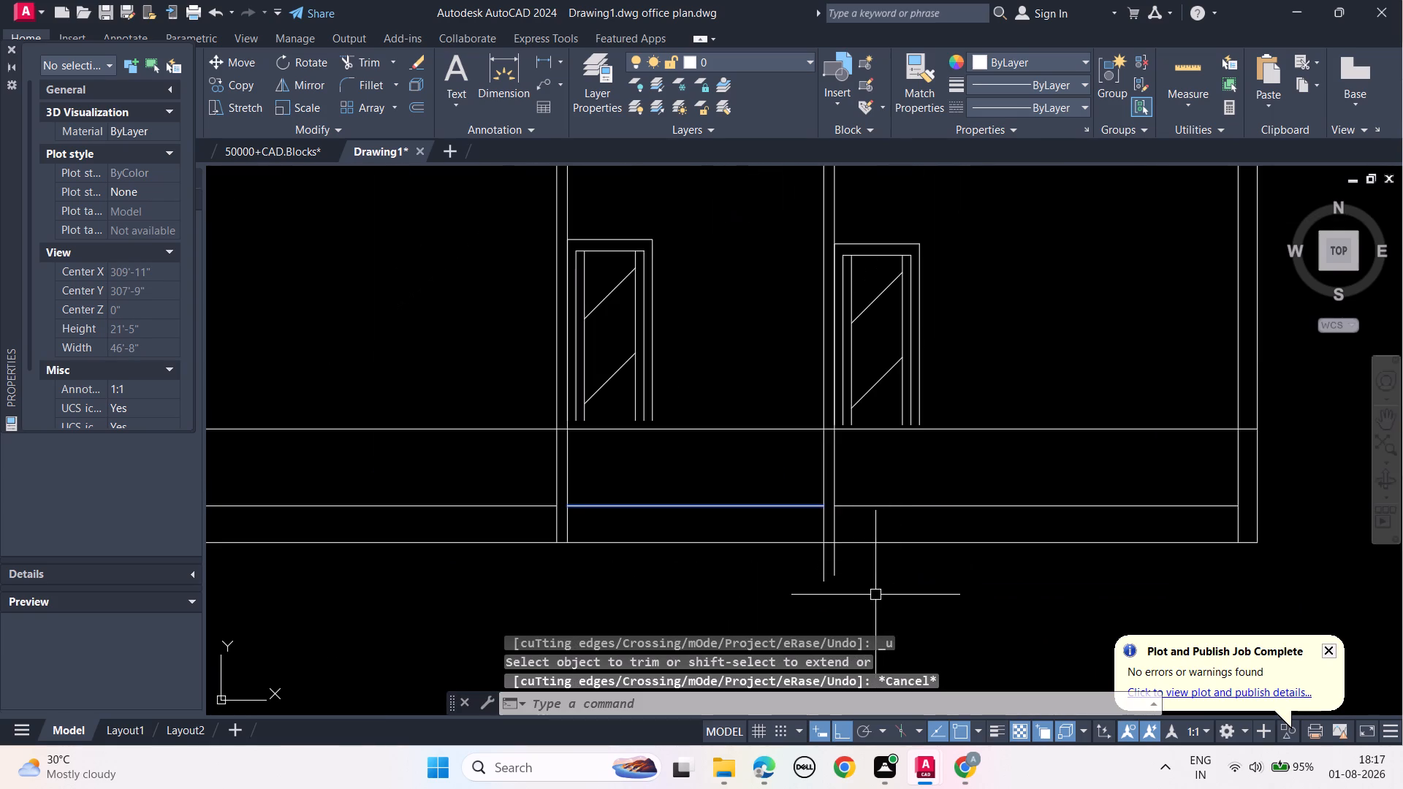
Trim both face lines of the second partition wall back to the bottom line.
{"action": "type", "text": "TR"}
{"action": "key", "text": "space"}
{"action": "left_click", "coordinate": [832, 562]}
{"action": "left_click", "coordinate": [826, 564]}
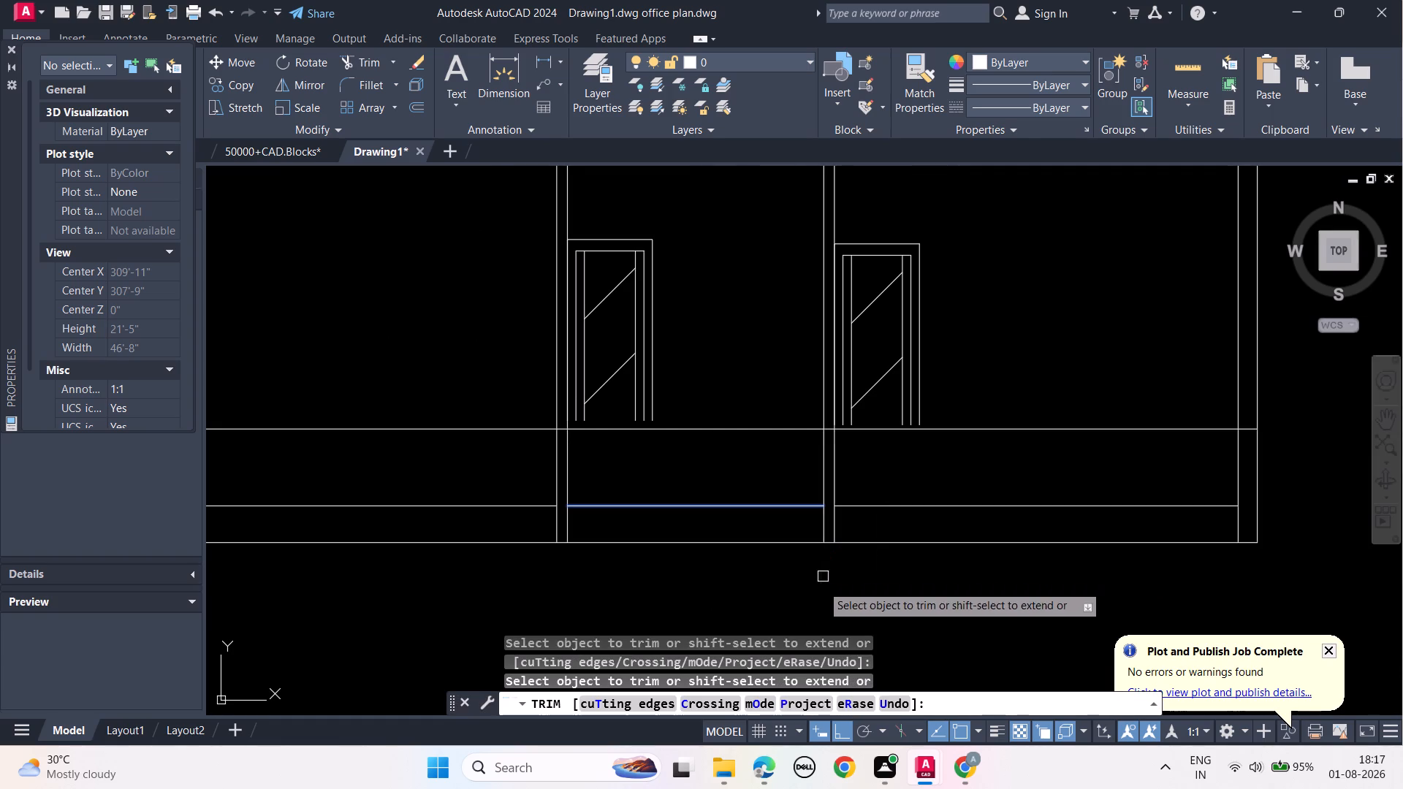
{"action": "key", "text": "Escape"}
{"action": "key", "text": "Escape"}
{"action": "key", "text": "Escape"}
Check the lower ends of the section's walls and save the drawing.
{"action": "scroll", "coordinate": [821, 587], "scroll_direction": "down", "scroll_amount": 1}
{"action": "middle_click_drag", "start_coordinate": [799, 607], "coordinate": [954, 595]}
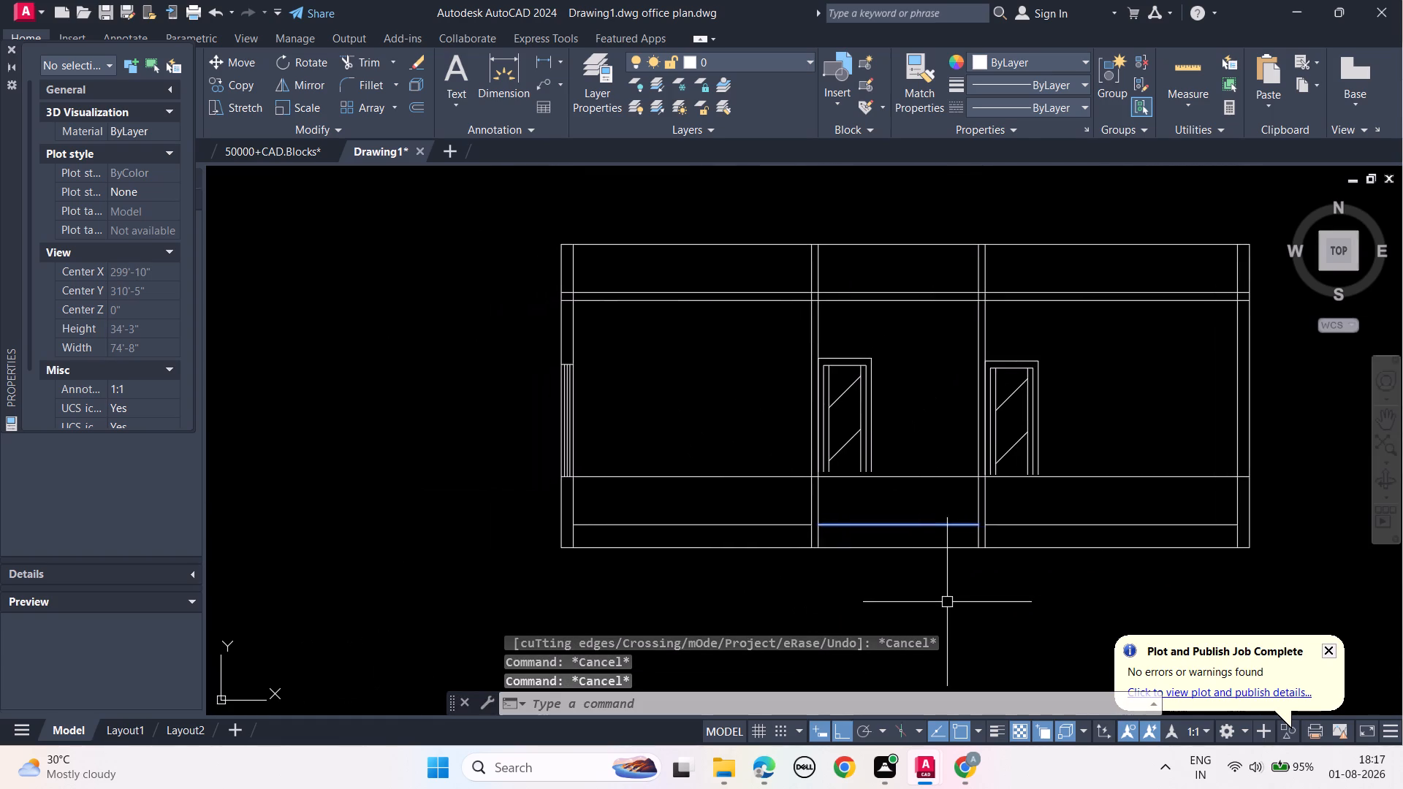
{"action": "middle_click_drag", "start_coordinate": [772, 609], "coordinate": [741, 500]}
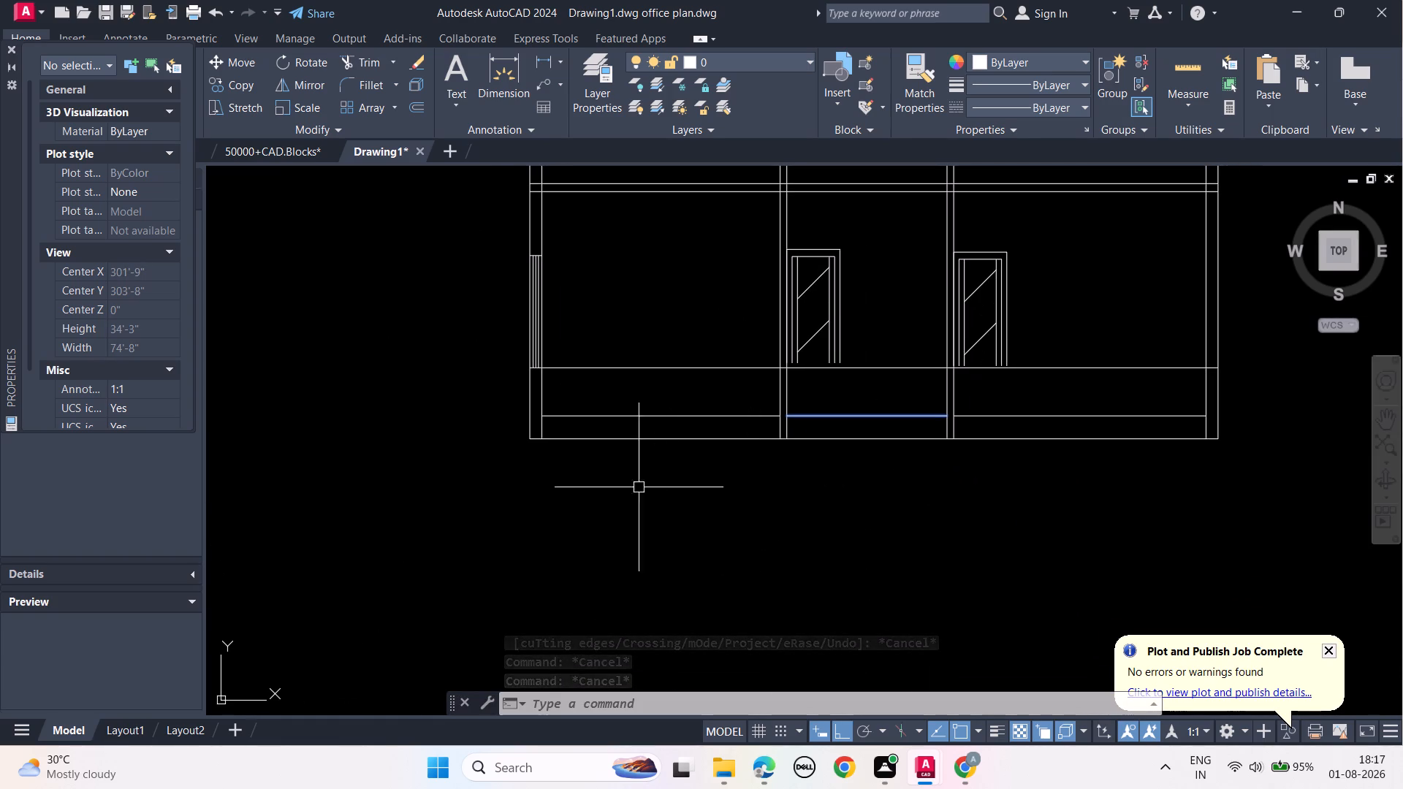
{"action": "scroll", "coordinate": [542, 429], "scroll_direction": "up", "scroll_amount": 2}
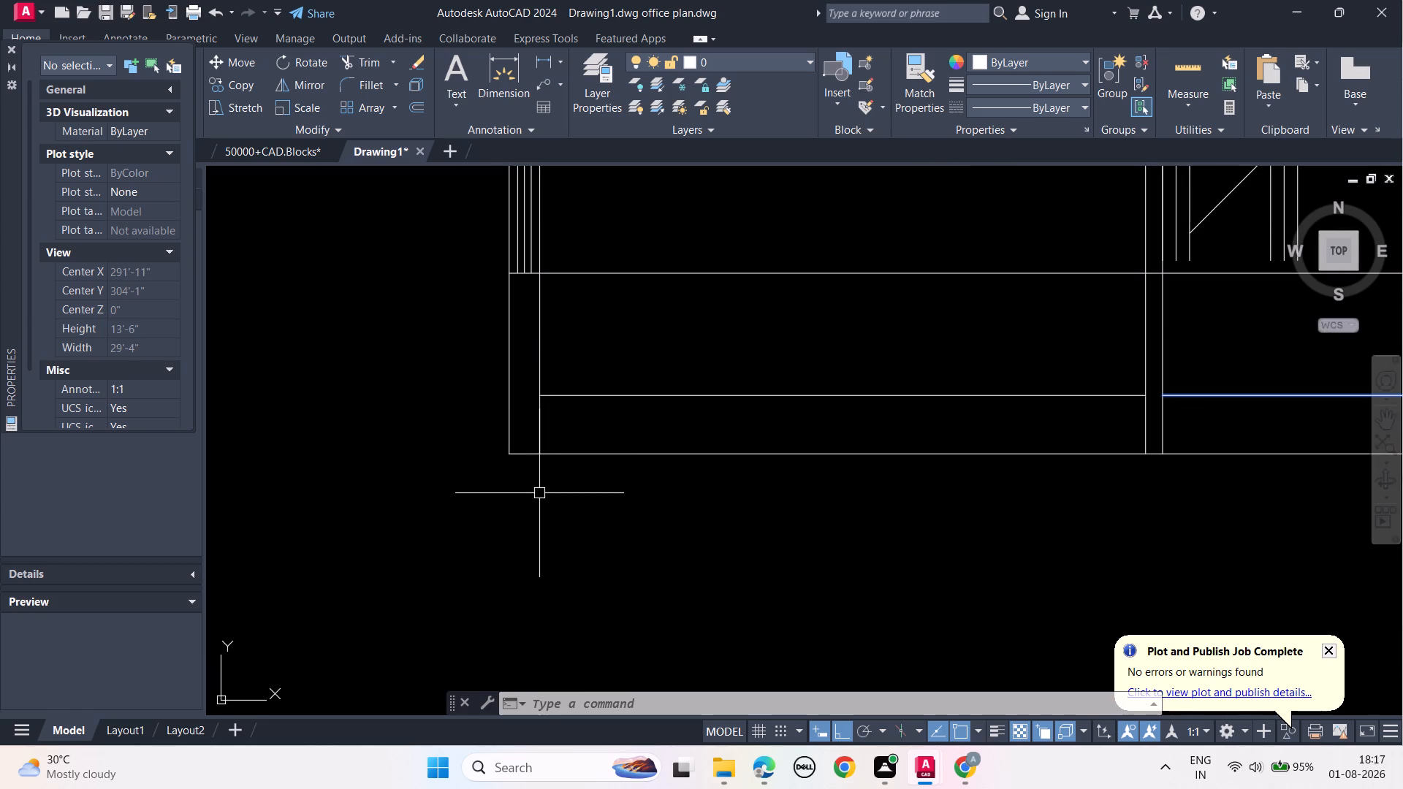
{"action": "scroll", "coordinate": [536, 495], "scroll_direction": "down", "scroll_amount": 1}
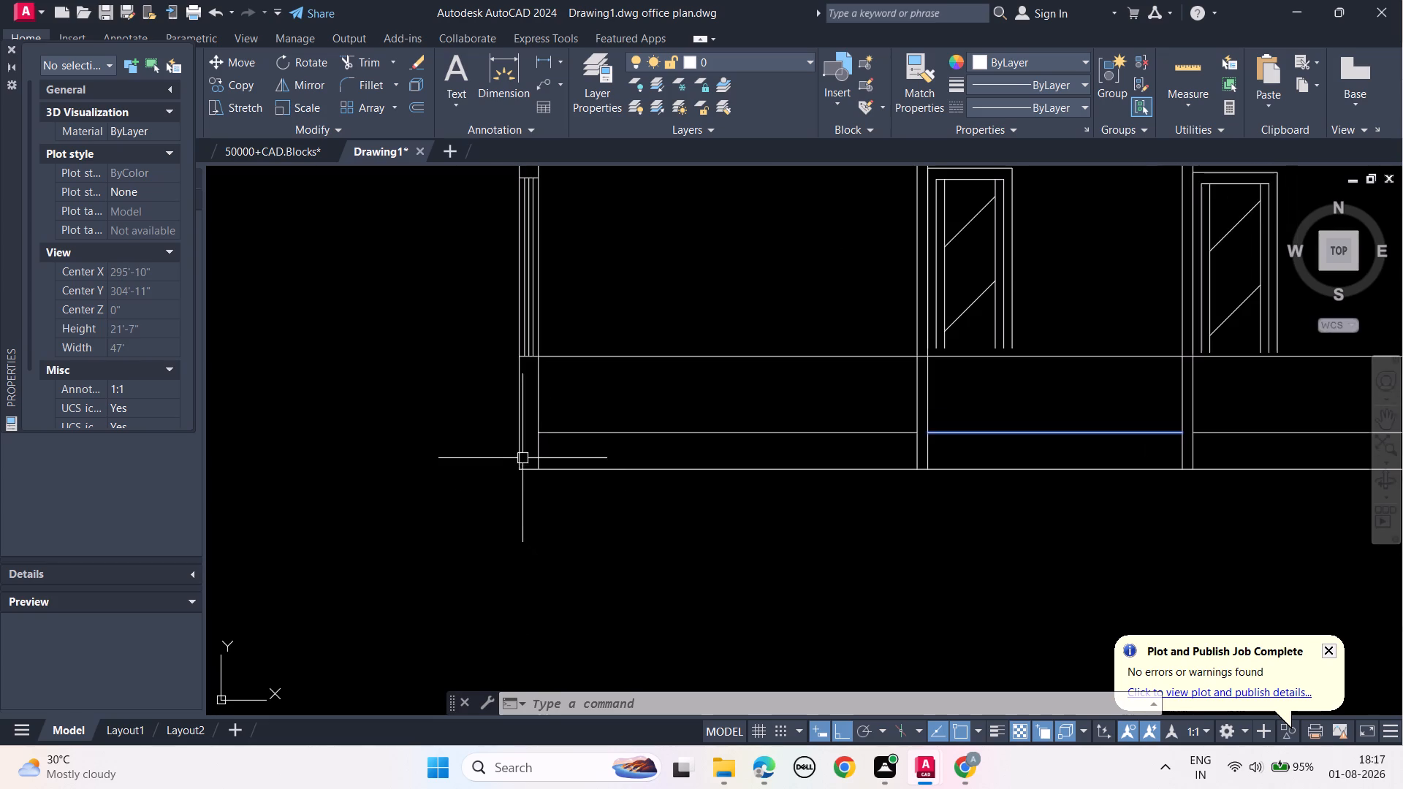
{"action": "key", "text": "Escape"}
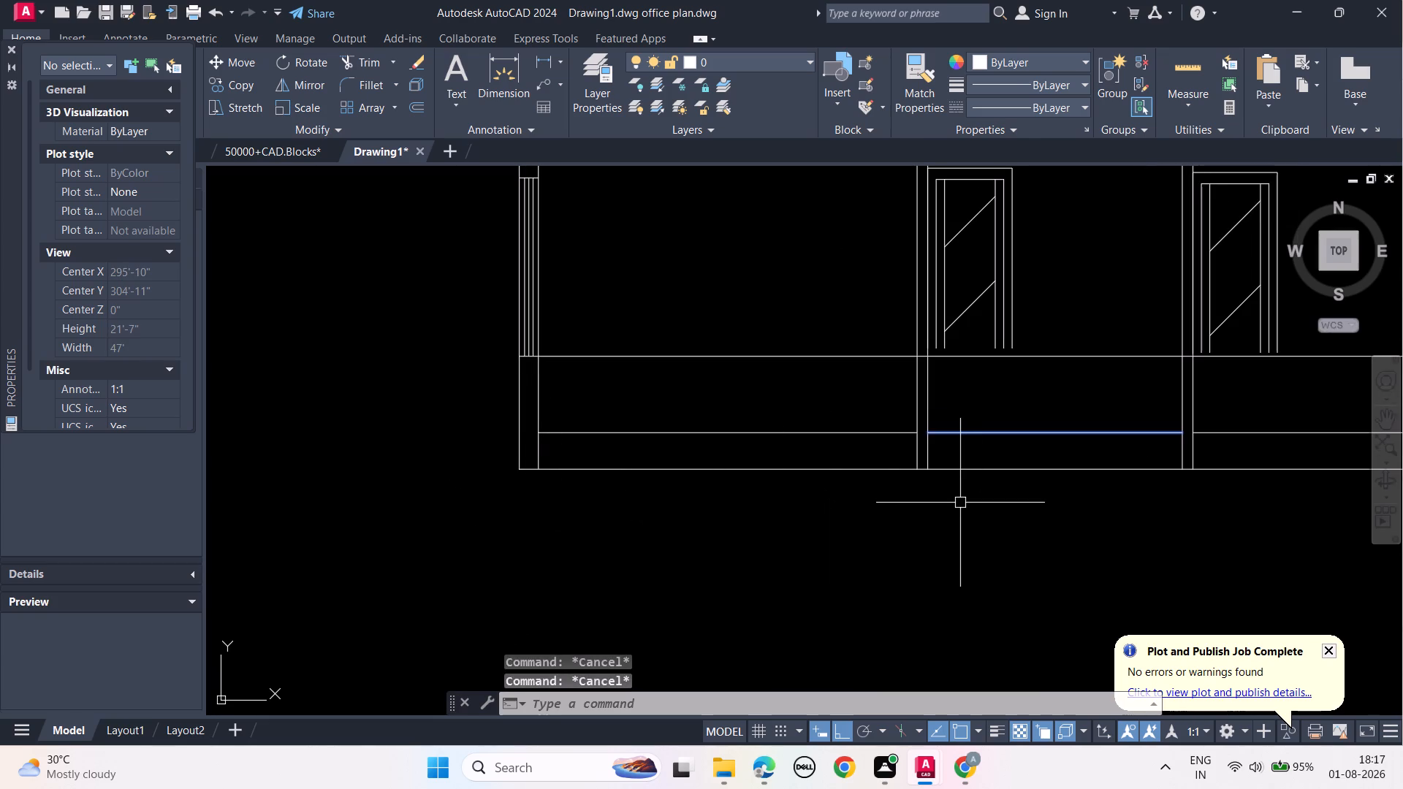
{"action": "key", "text": "ctrl+s"}
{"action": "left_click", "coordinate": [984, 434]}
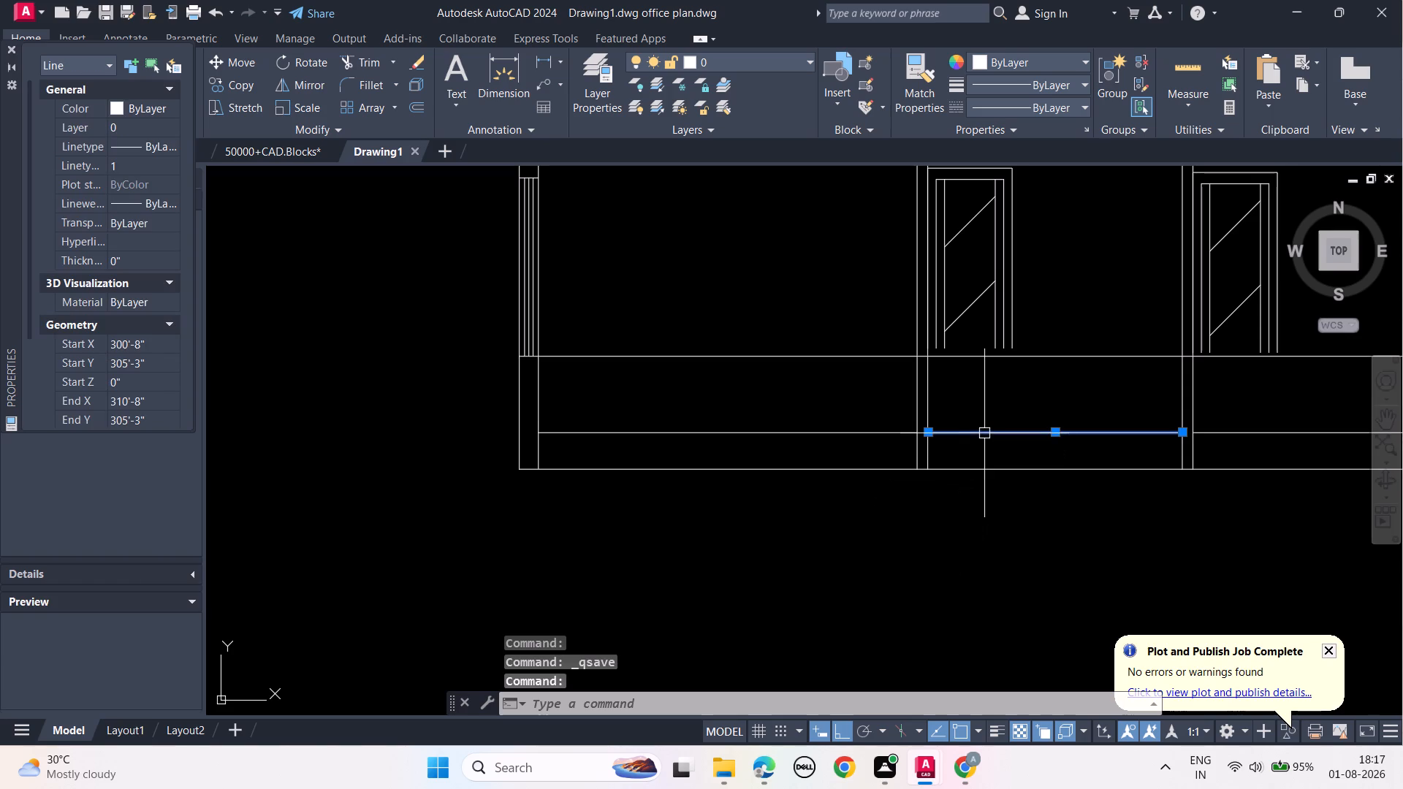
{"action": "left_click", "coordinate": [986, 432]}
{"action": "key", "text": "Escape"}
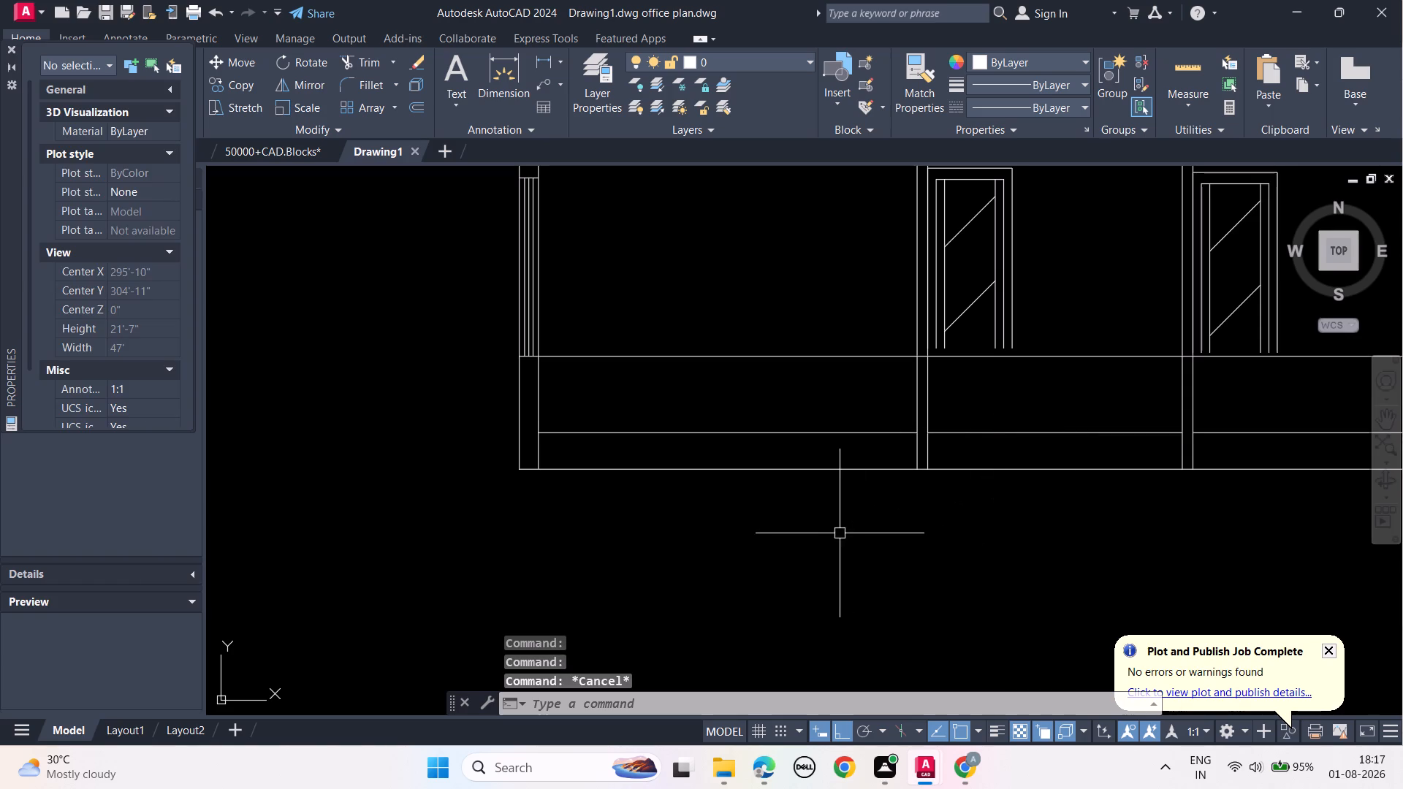
Erase the long bottom line running beneath all the section's walls.
{"action": "scroll", "coordinate": [743, 552], "scroll_direction": "down", "scroll_amount": 1}
{"action": "middle_click_drag", "start_coordinate": [874, 560], "coordinate": [774, 588]}
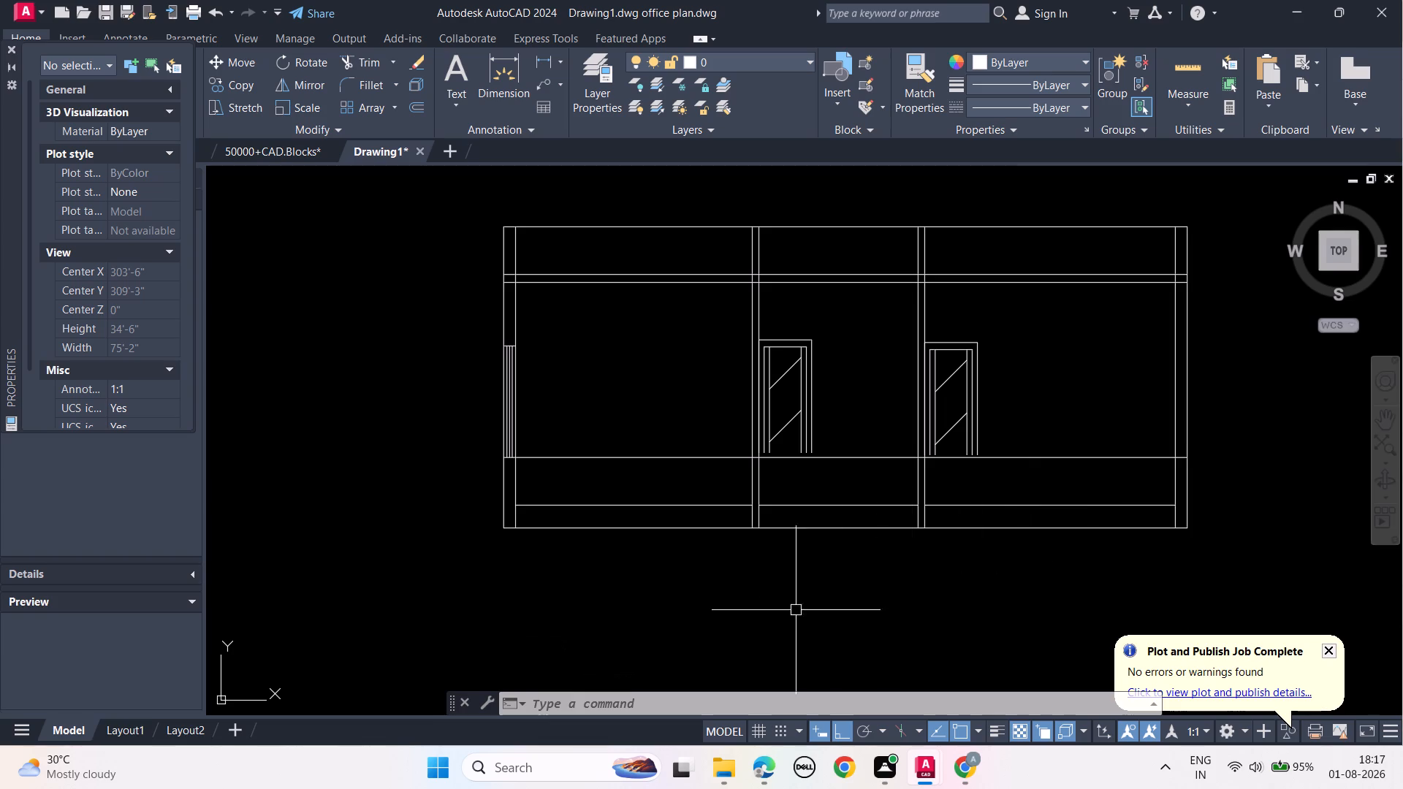
{"action": "left_click", "coordinate": [658, 527]}
{"action": "key", "text": "Delete"}
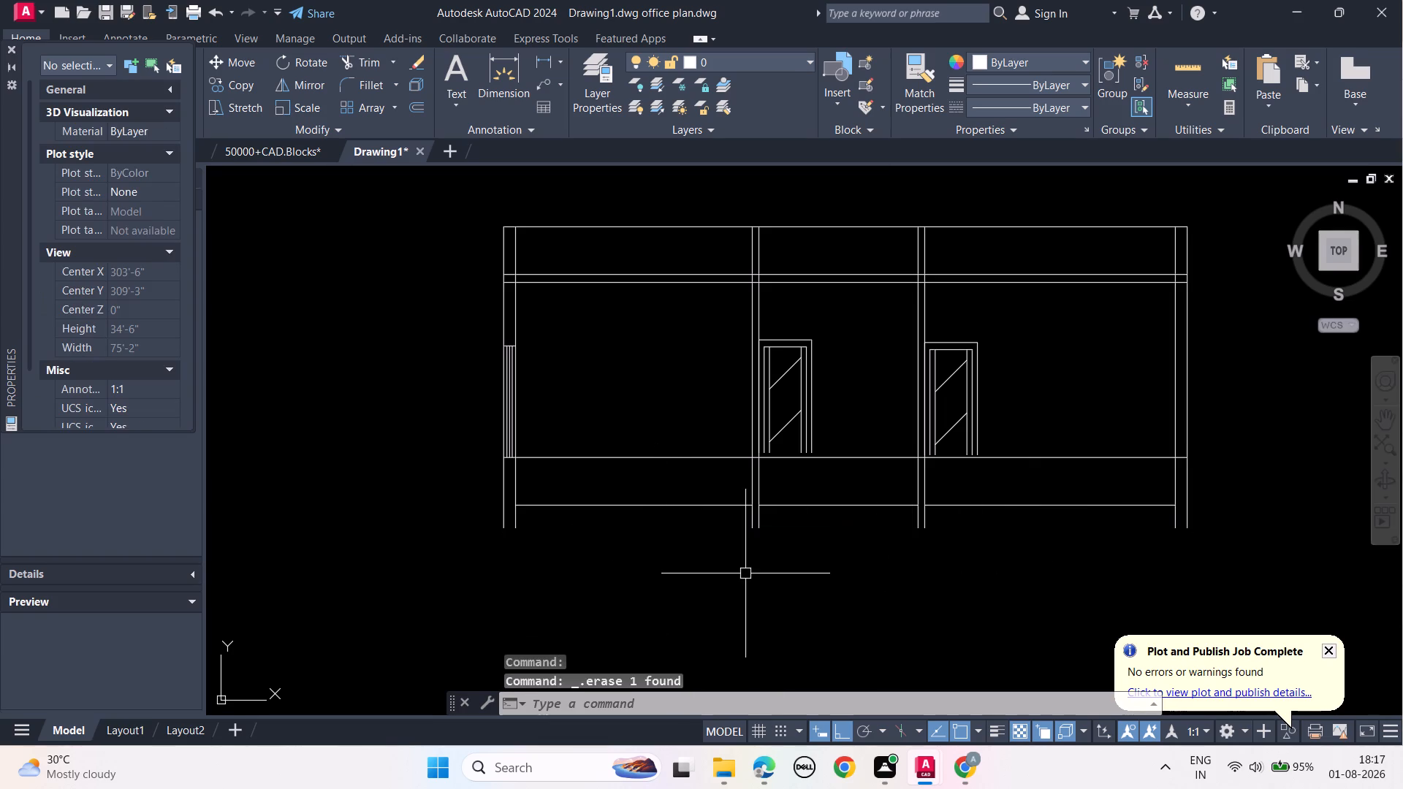
{"action": "middle_click_drag", "start_coordinate": [683, 578], "coordinate": [801, 563]}
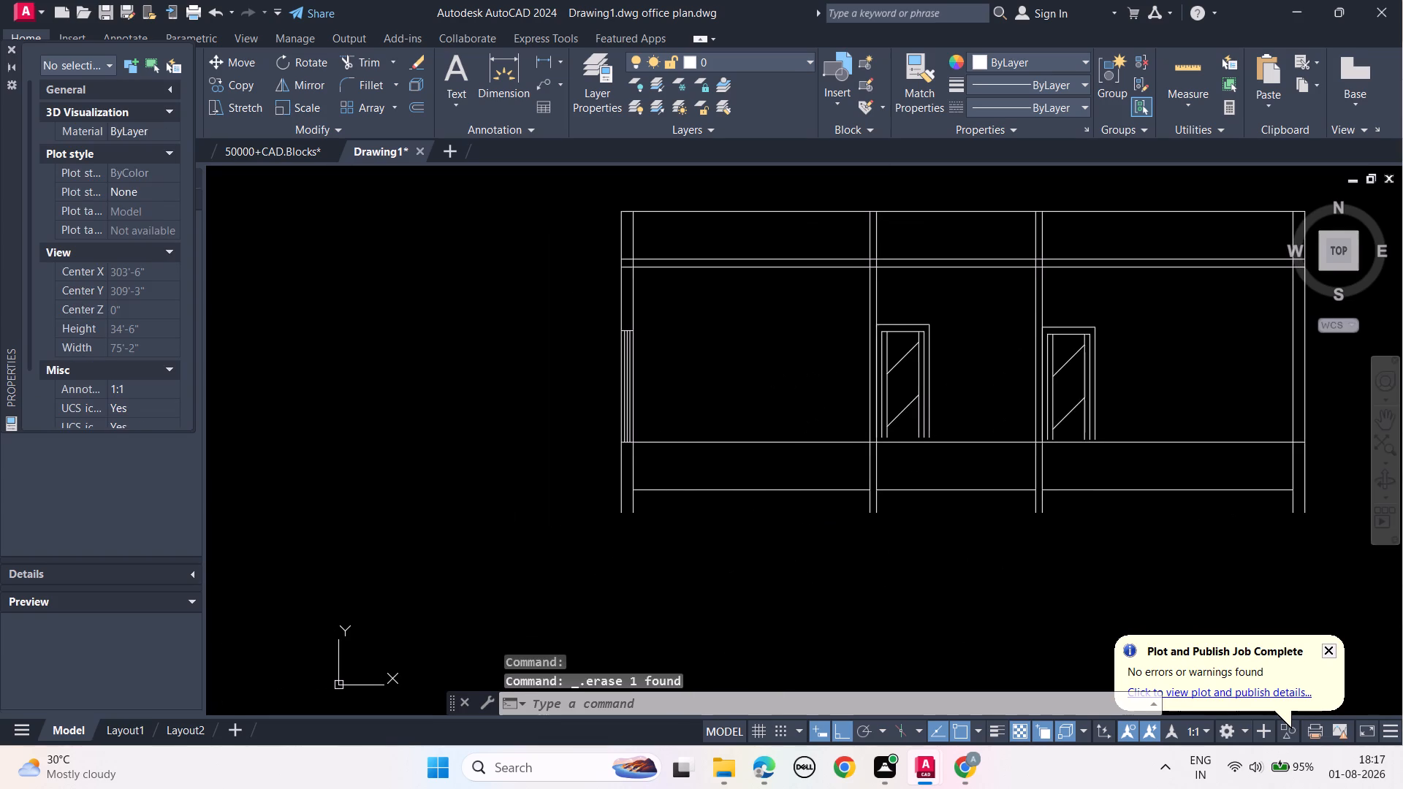
Close the Properties palette and switch to the residentialbuilding drawing, finding the stepped footings in Cross Section AA.
{"action": "left_click", "coordinate": [251, 149]}
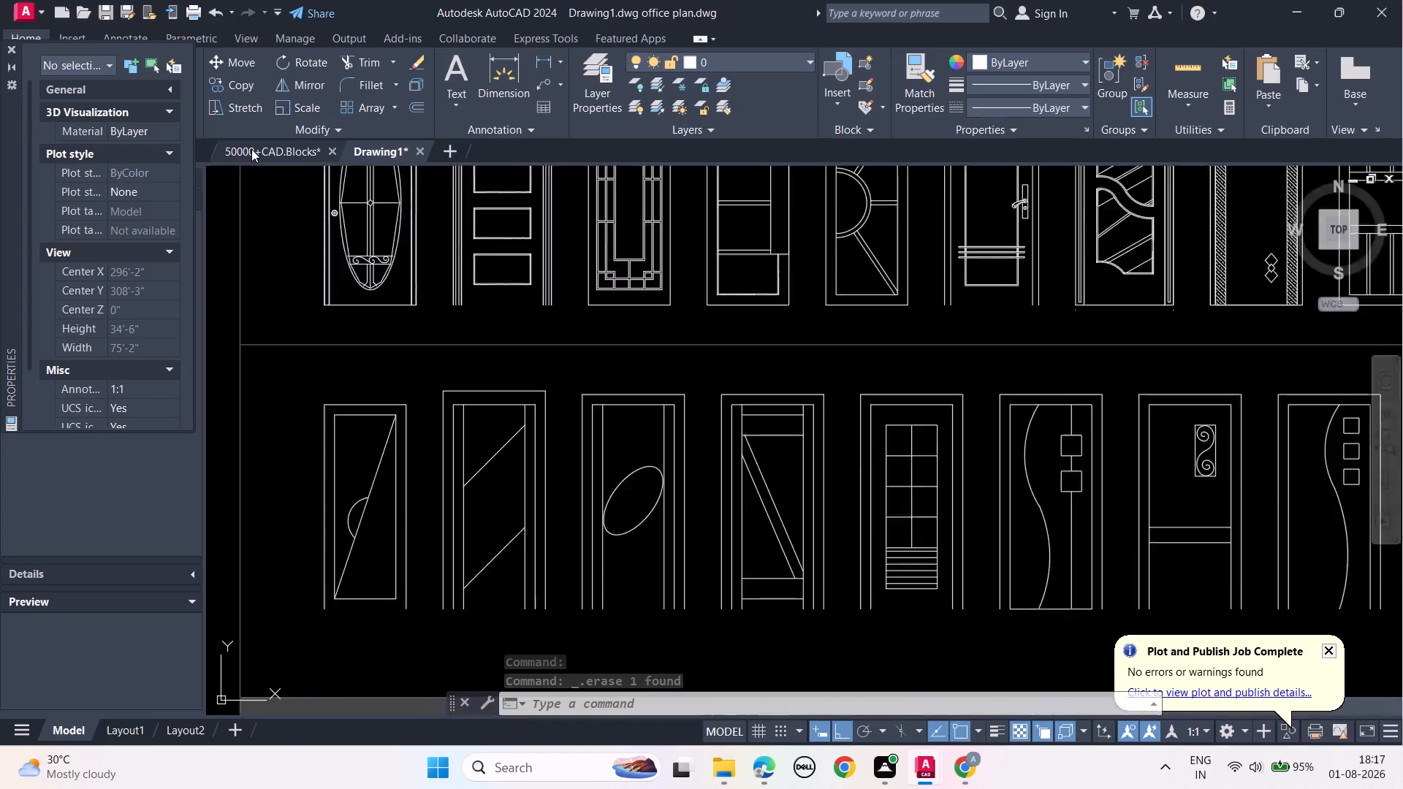
{"action": "left_click", "coordinate": [8, 46]}
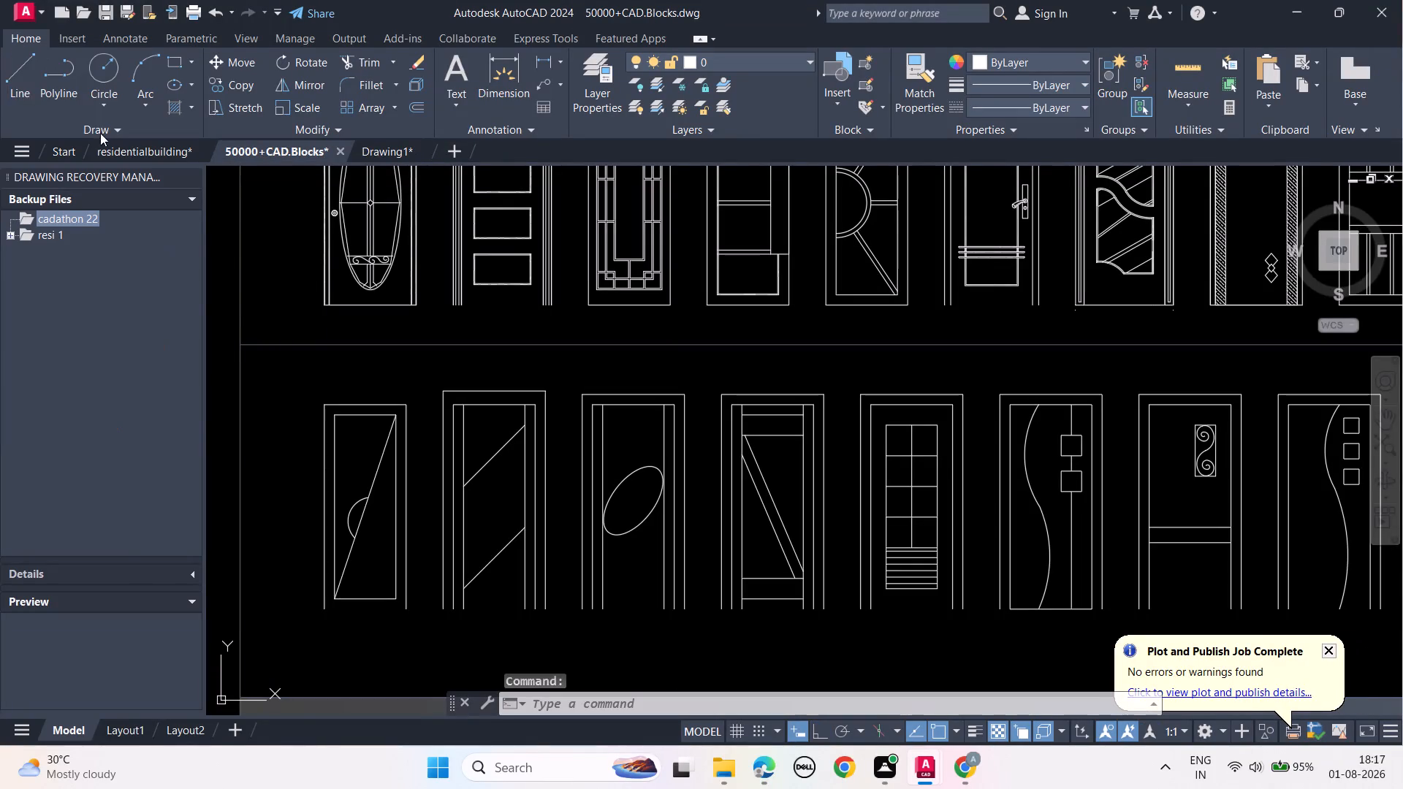
{"action": "left_click", "coordinate": [133, 154]}
{"action": "scroll", "coordinate": [712, 576], "scroll_direction": "down", "scroll_amount": 3}
{"action": "middle_click_drag", "start_coordinate": [775, 558], "coordinate": [636, 434]}
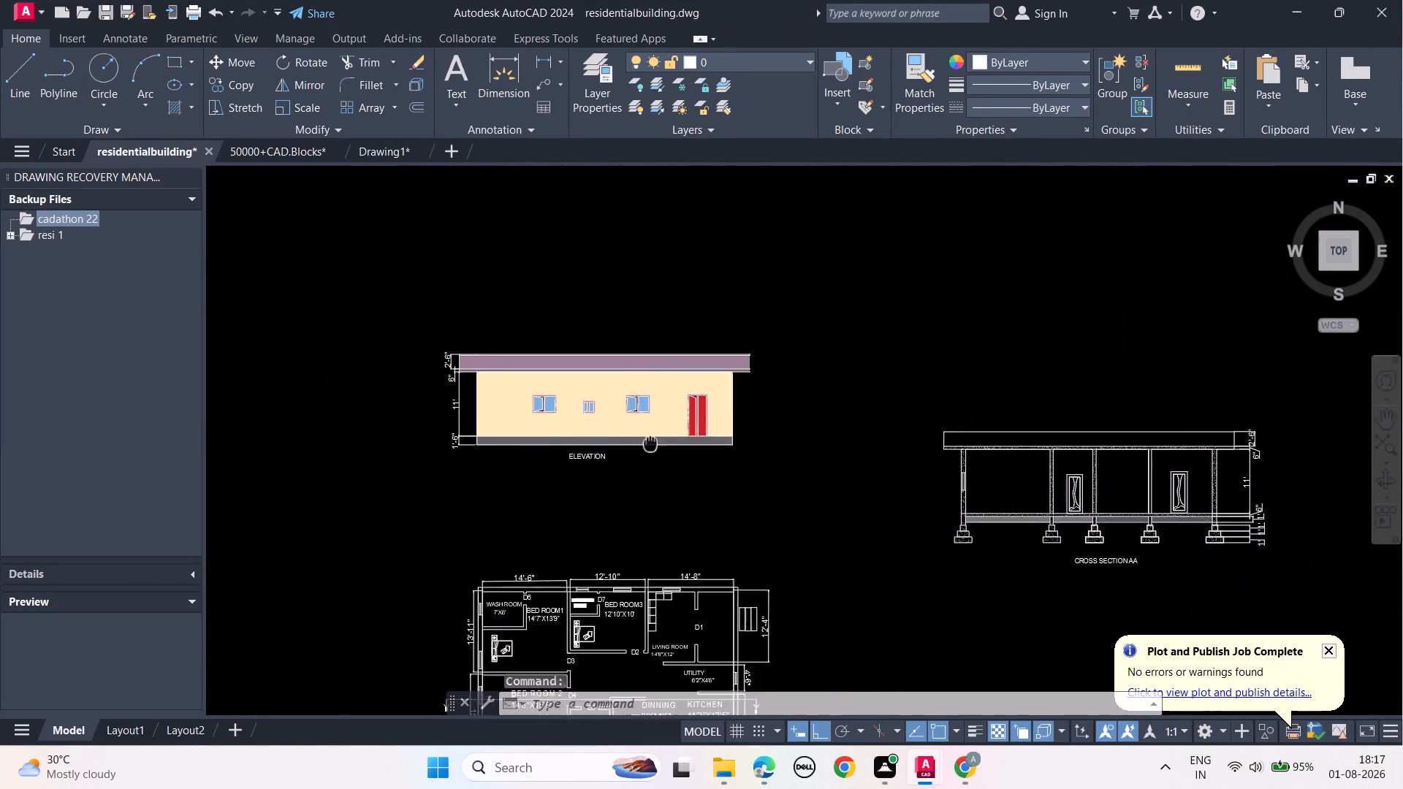
{"action": "middle_click_drag", "start_coordinate": [636, 434], "coordinate": [525, 384]}
{"action": "scroll", "coordinate": [828, 492], "scroll_direction": "up", "scroll_amount": 3}
{"action": "middle_click_drag", "start_coordinate": [954, 464], "coordinate": [870, 503]}
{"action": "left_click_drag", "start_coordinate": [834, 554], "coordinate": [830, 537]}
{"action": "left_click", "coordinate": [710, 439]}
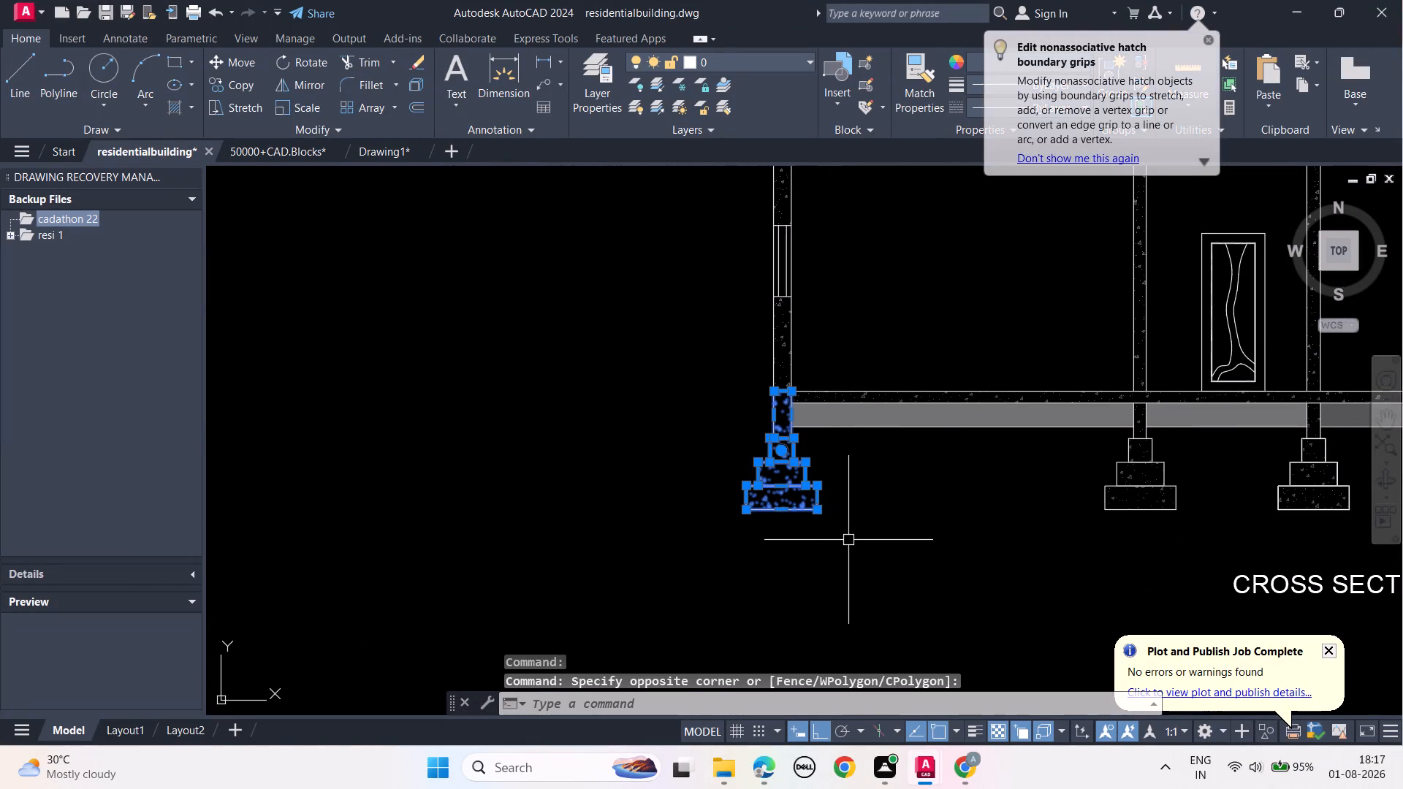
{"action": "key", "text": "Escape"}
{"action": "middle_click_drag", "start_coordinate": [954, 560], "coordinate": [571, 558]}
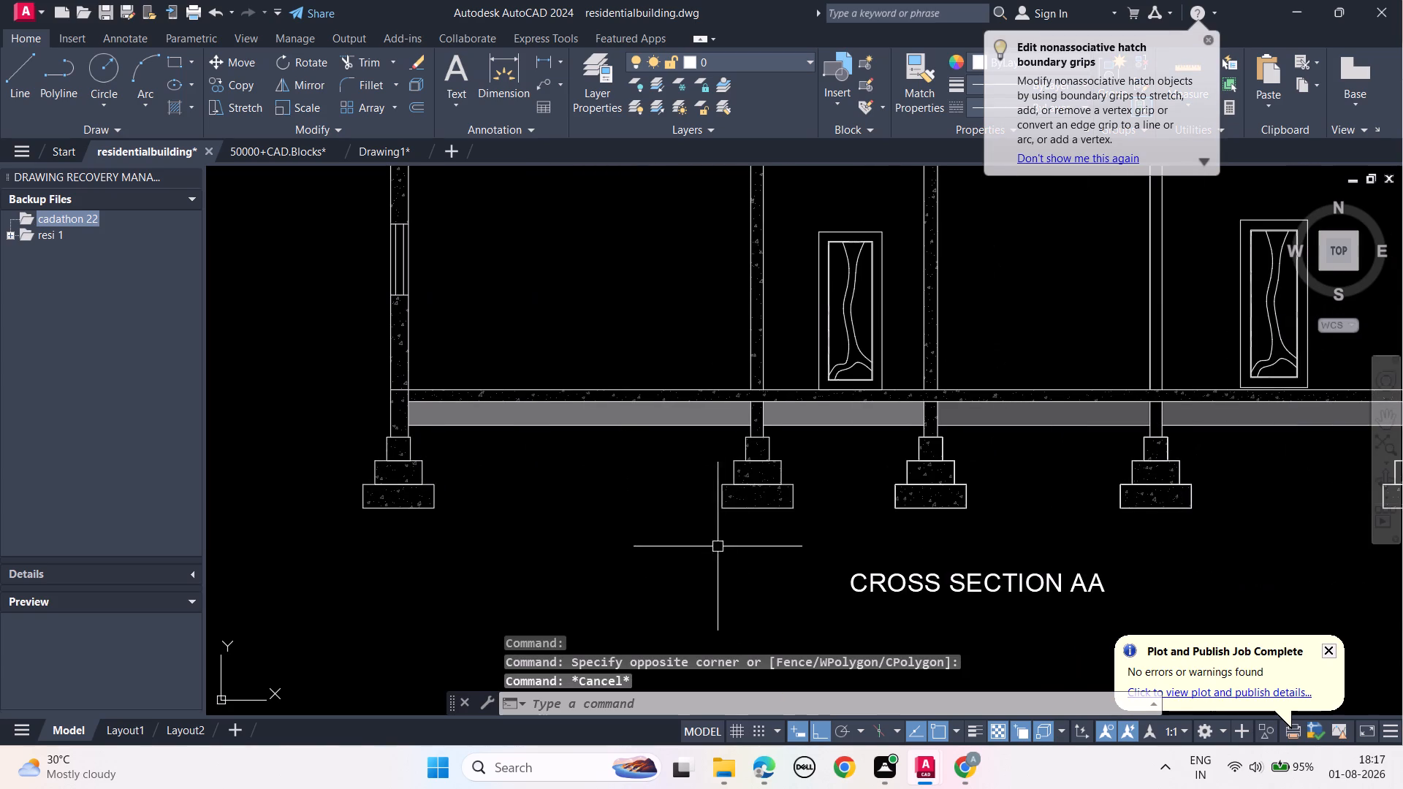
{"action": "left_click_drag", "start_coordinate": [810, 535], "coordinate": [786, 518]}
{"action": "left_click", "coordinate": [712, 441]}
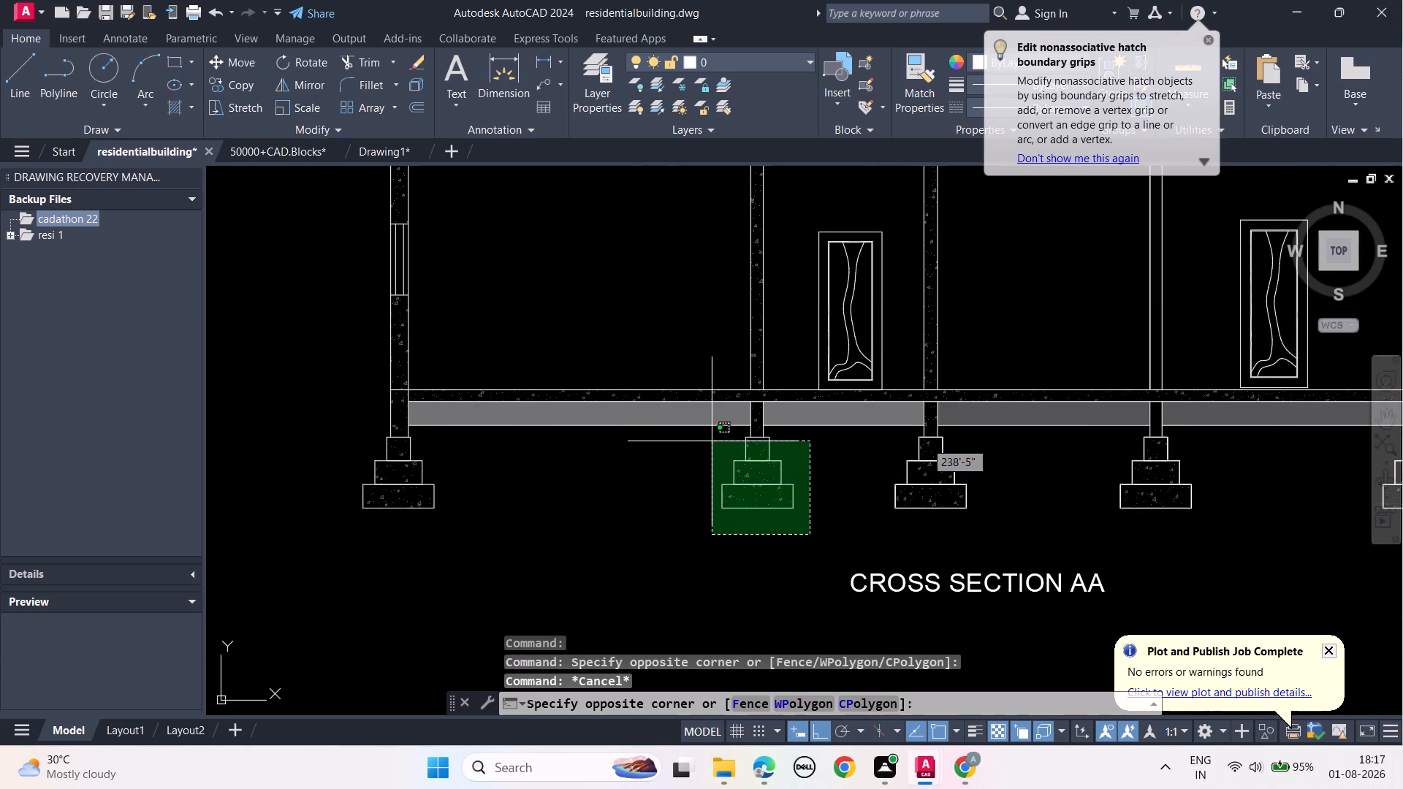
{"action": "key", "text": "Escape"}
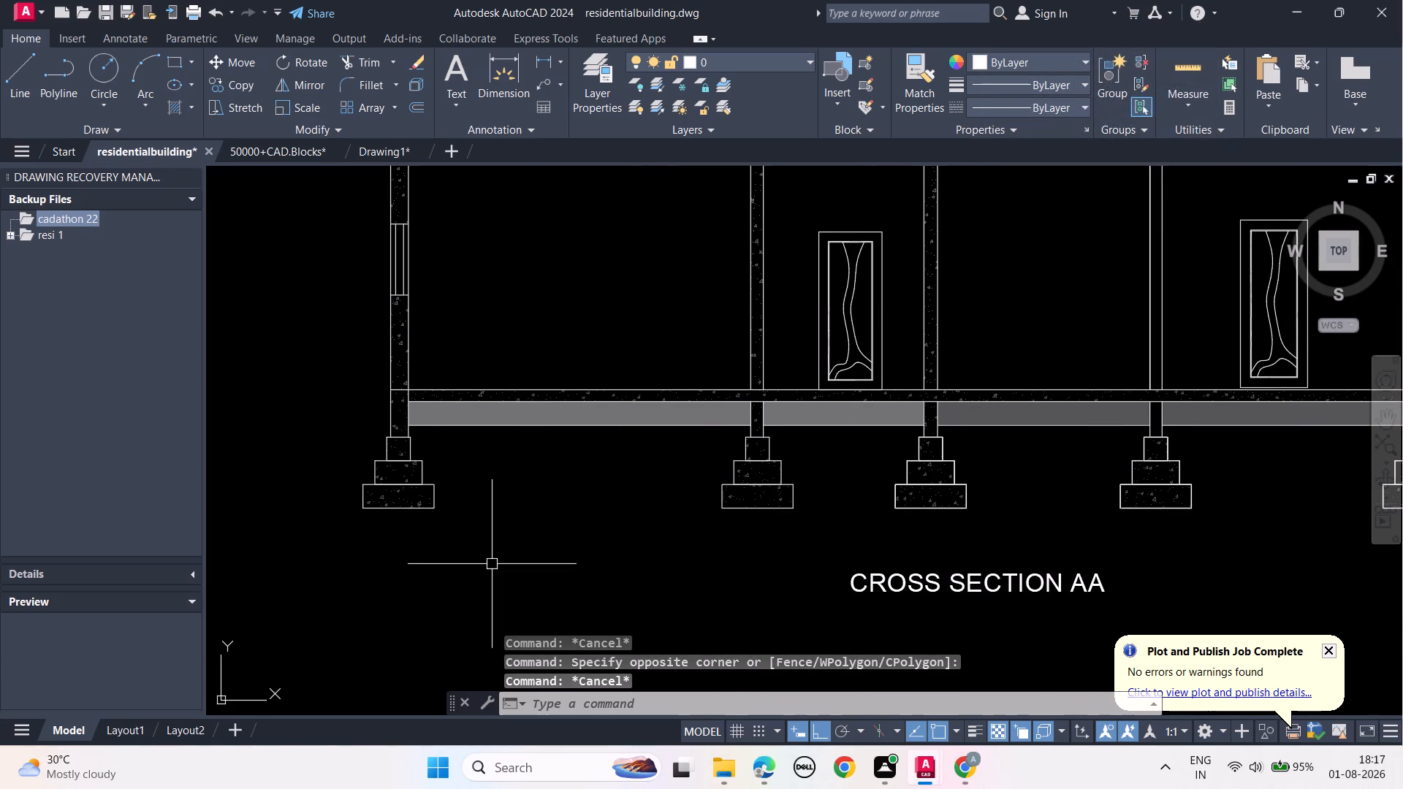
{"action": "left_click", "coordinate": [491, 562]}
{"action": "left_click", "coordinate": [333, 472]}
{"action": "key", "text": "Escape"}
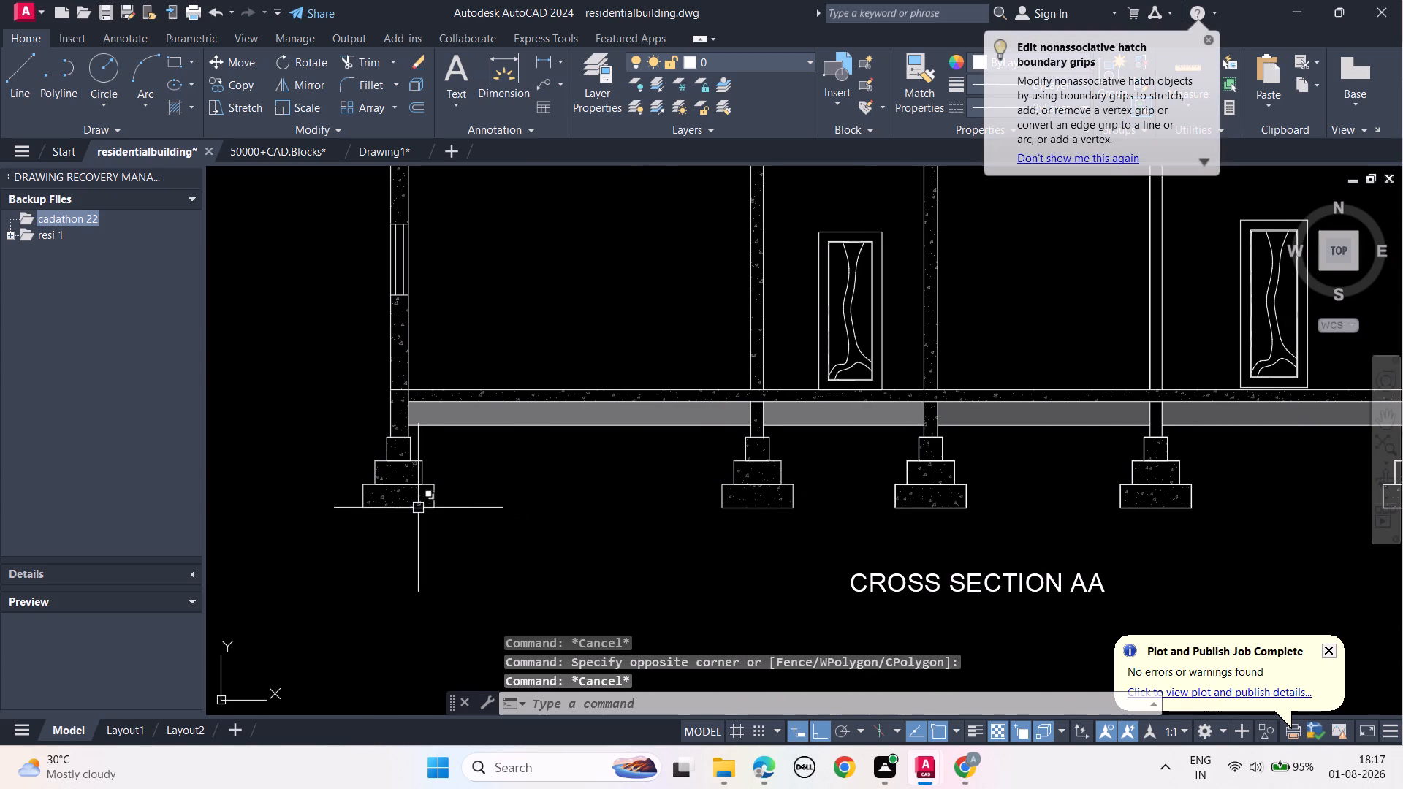
Copy the three stepped footing outlines under Cross Section AA's leftmost wall into Drawing1, placing them beneath the section's left outer wall.
{"action": "left_click", "coordinate": [418, 508]}
{"action": "left_click", "coordinate": [419, 473]}
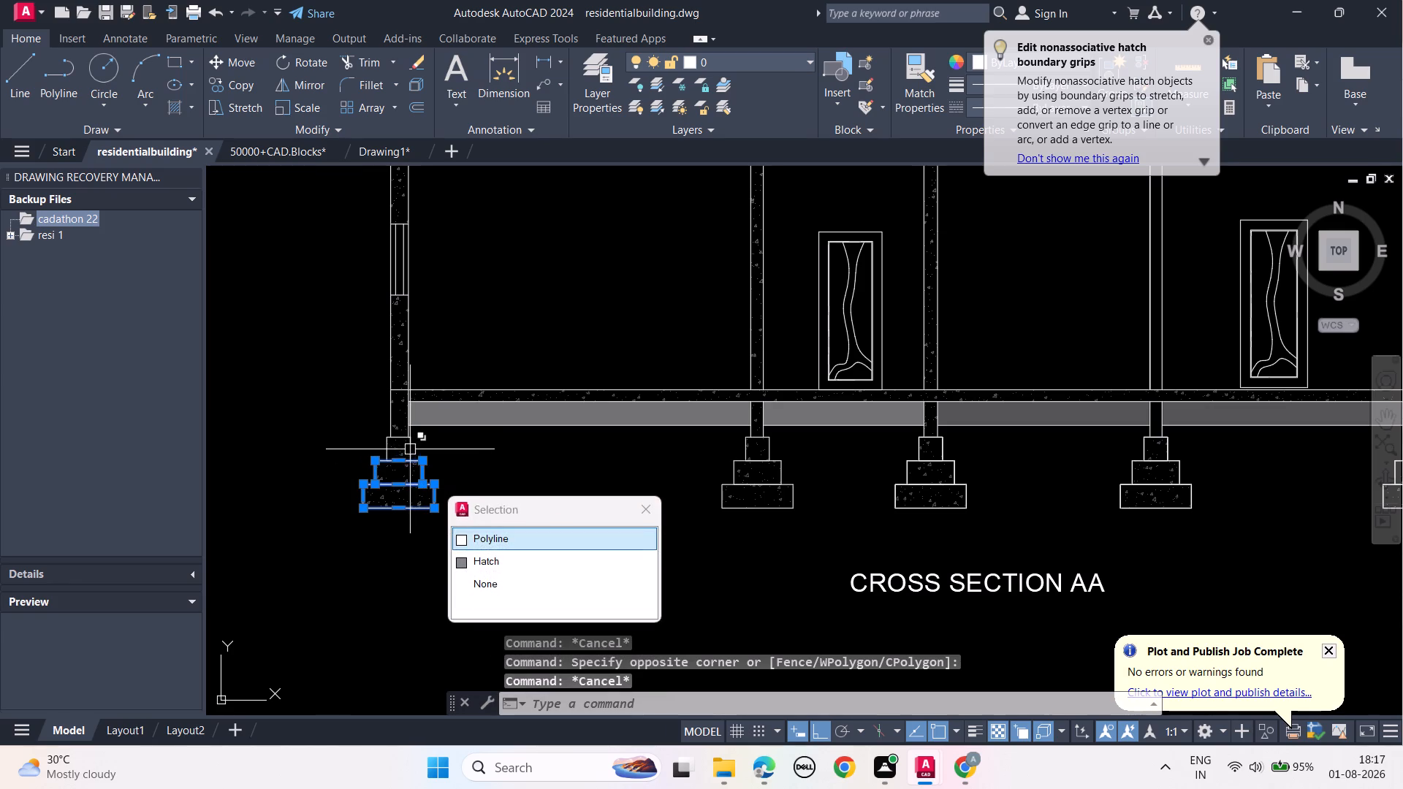
{"action": "left_click", "coordinate": [410, 449]}
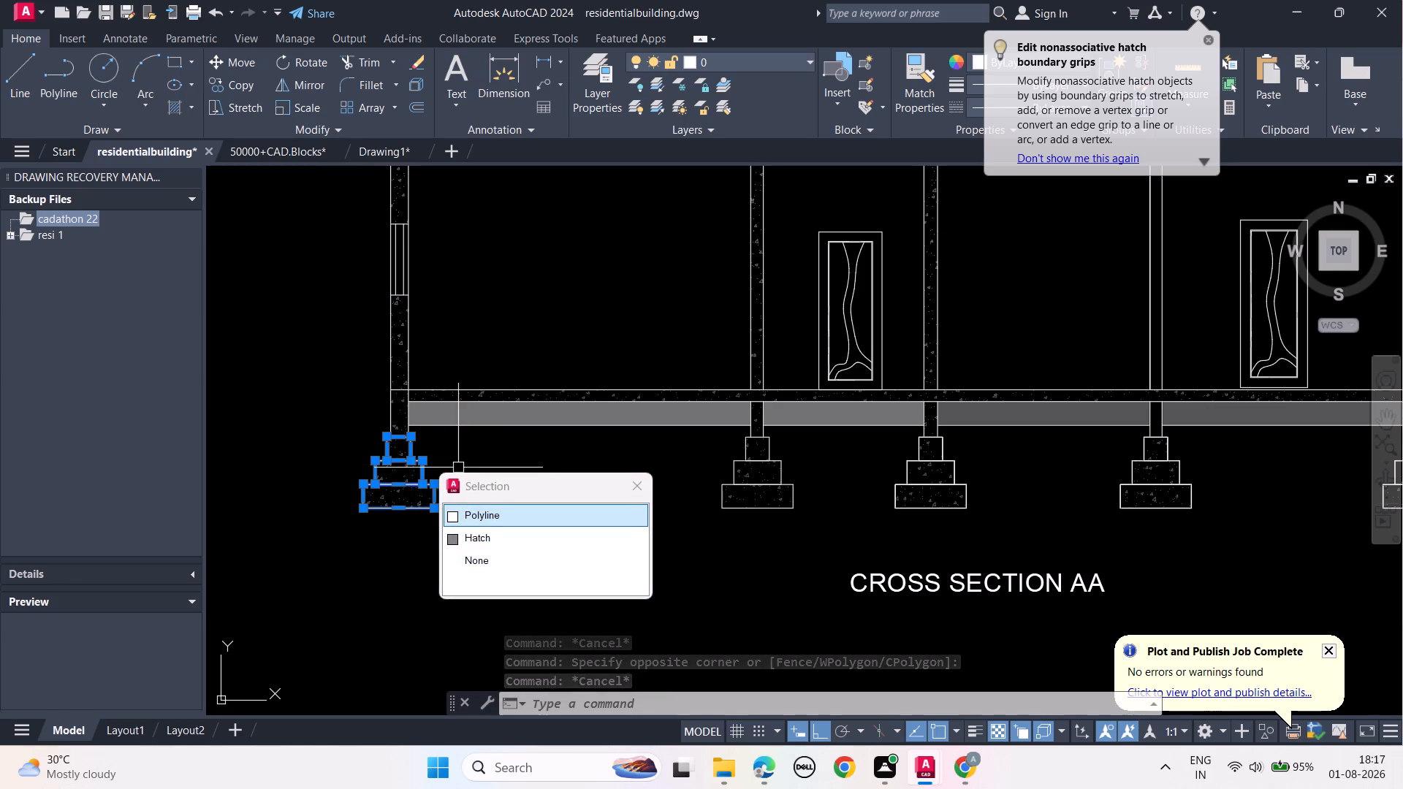
{"action": "key", "text": "ctrl+c"}
{"action": "left_click", "coordinate": [387, 142]}
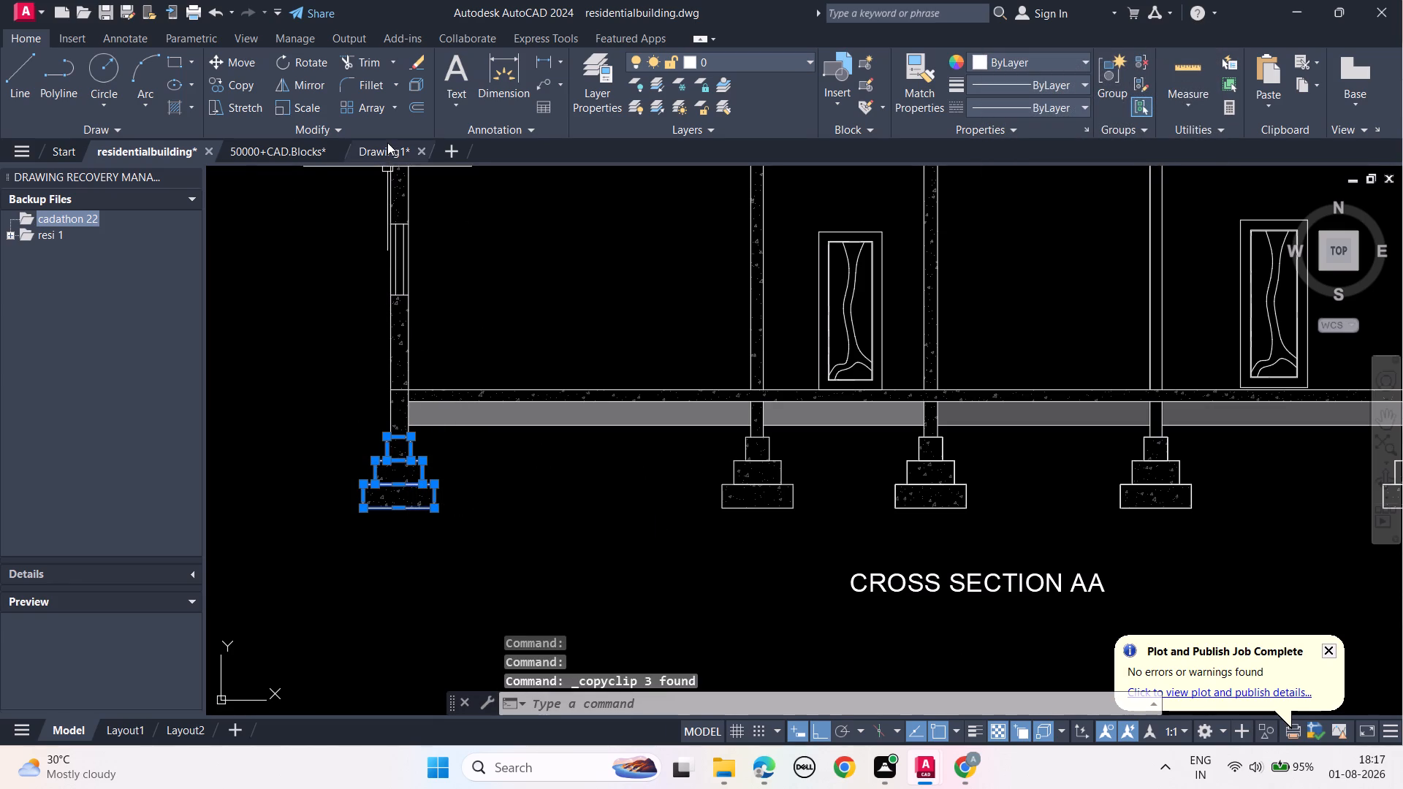
{"action": "key", "text": "ctrl+v"}
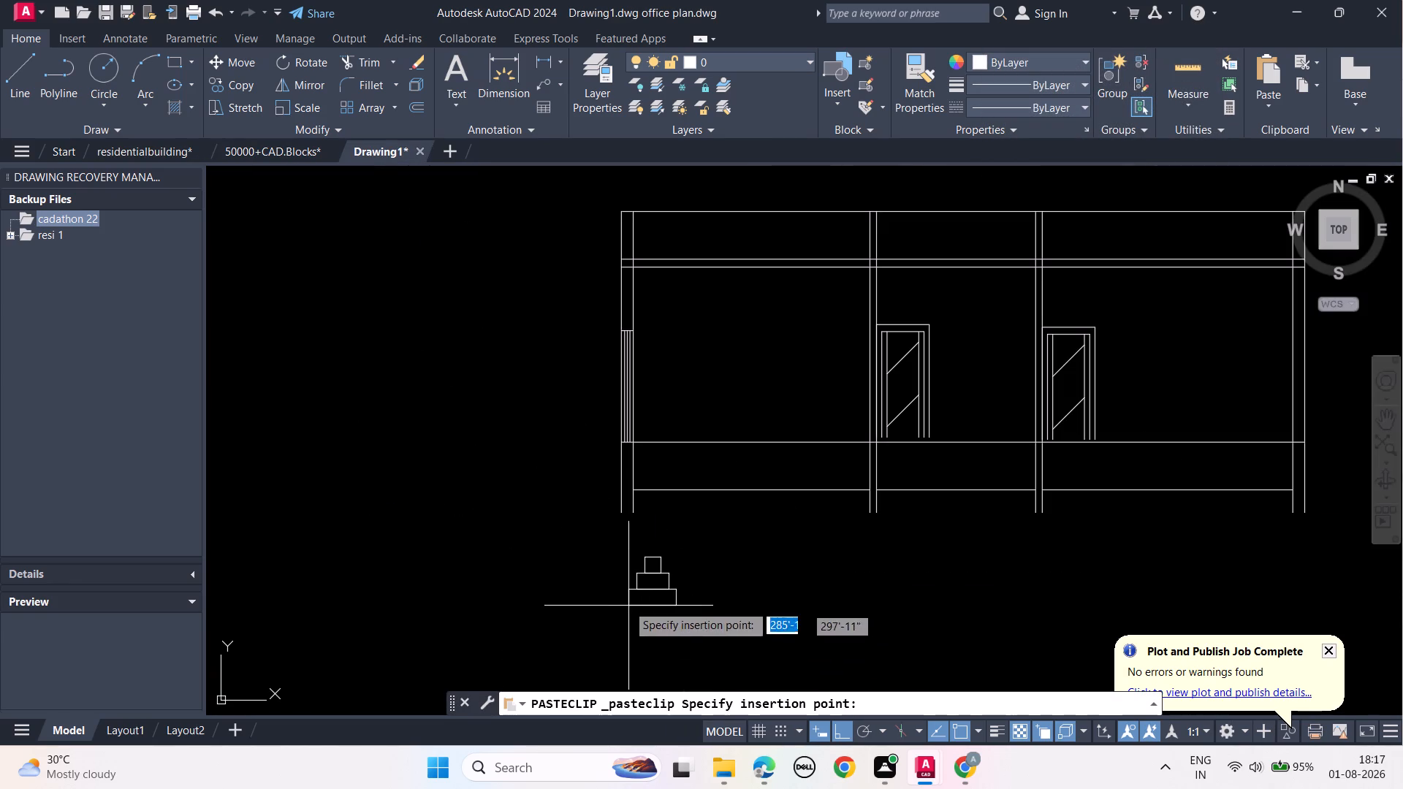
{"action": "scroll", "coordinate": [604, 564], "scroll_direction": "up", "scroll_amount": 1}
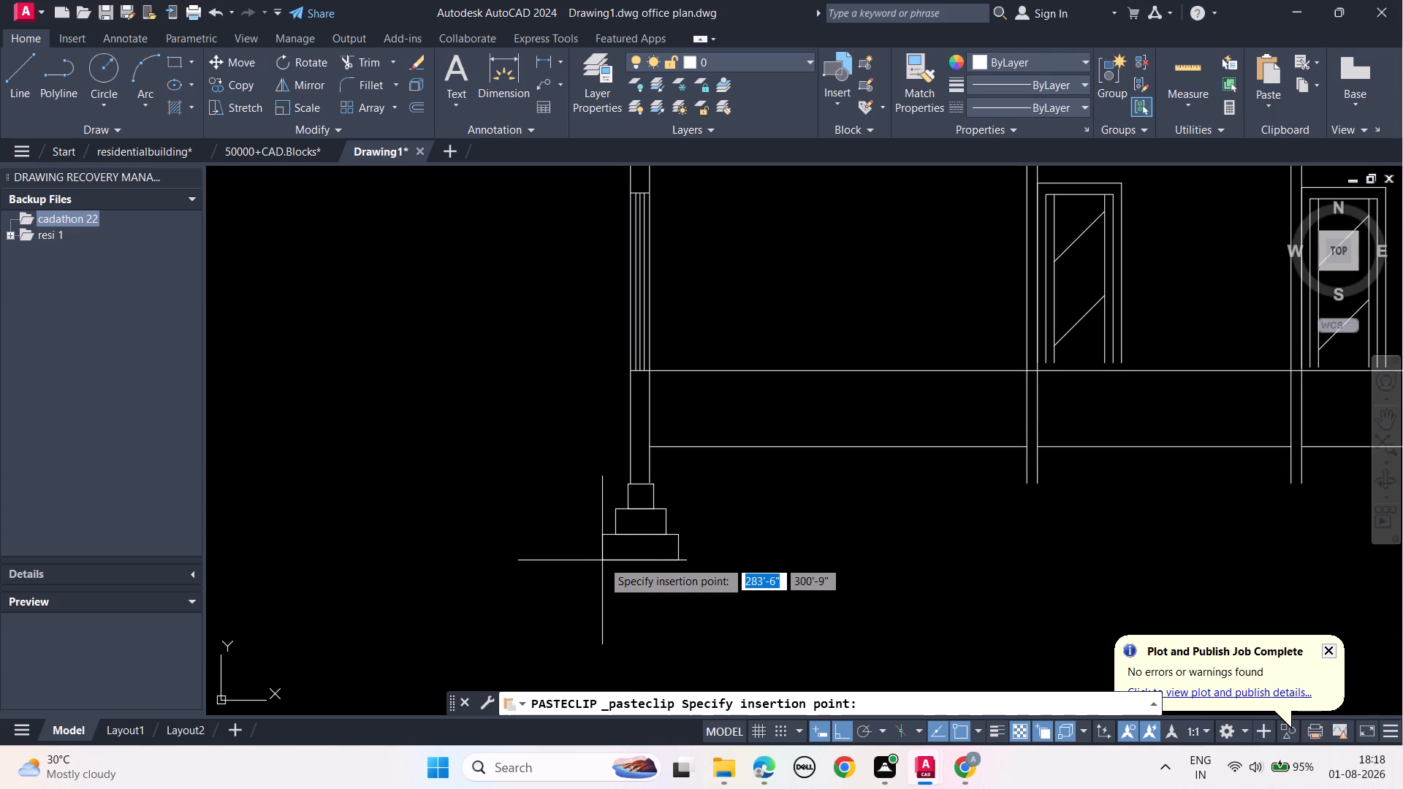
{"action": "left_click", "coordinate": [602, 560]}
Paste the same stepped footing beneath both partition walls and the right outer wall, level with the first footing, and save the drawing.
{"action": "middle_click_drag", "start_coordinate": [992, 557], "coordinate": [801, 557]}
{"action": "key", "text": "ctrl+v"}
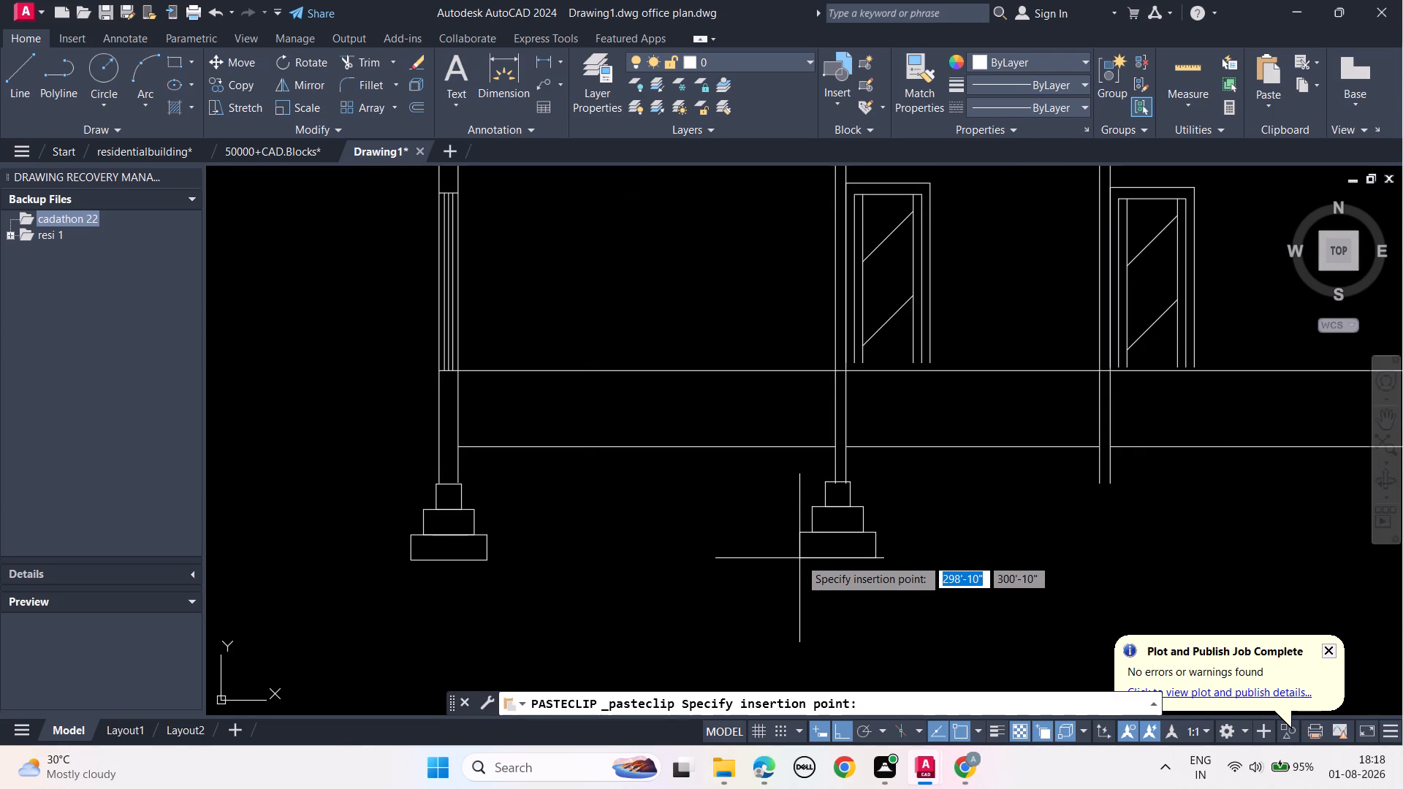
{"action": "left_click", "coordinate": [803, 560]}
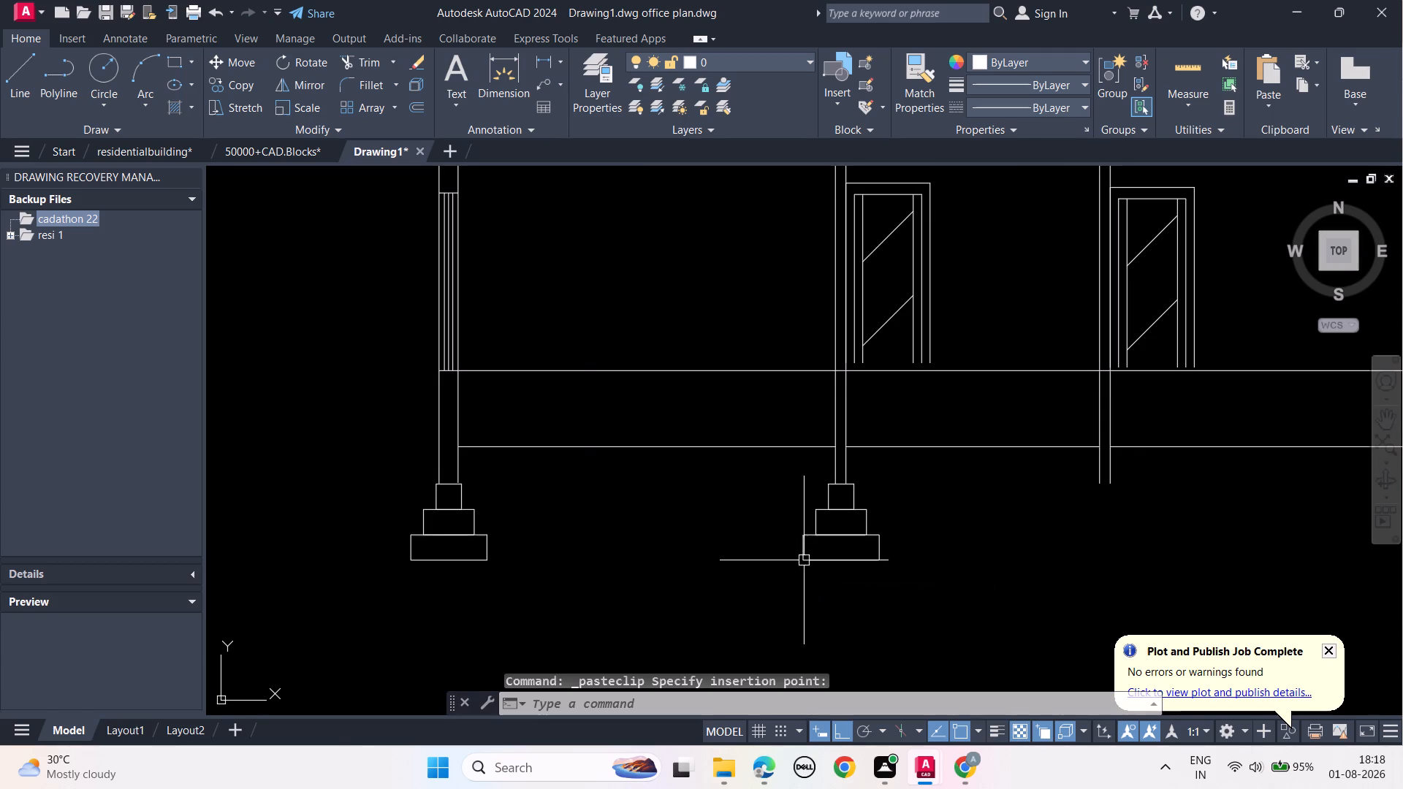
{"action": "middle_click_drag", "start_coordinate": [992, 559], "coordinate": [883, 570]}
{"action": "key", "text": "ctrl+v"}
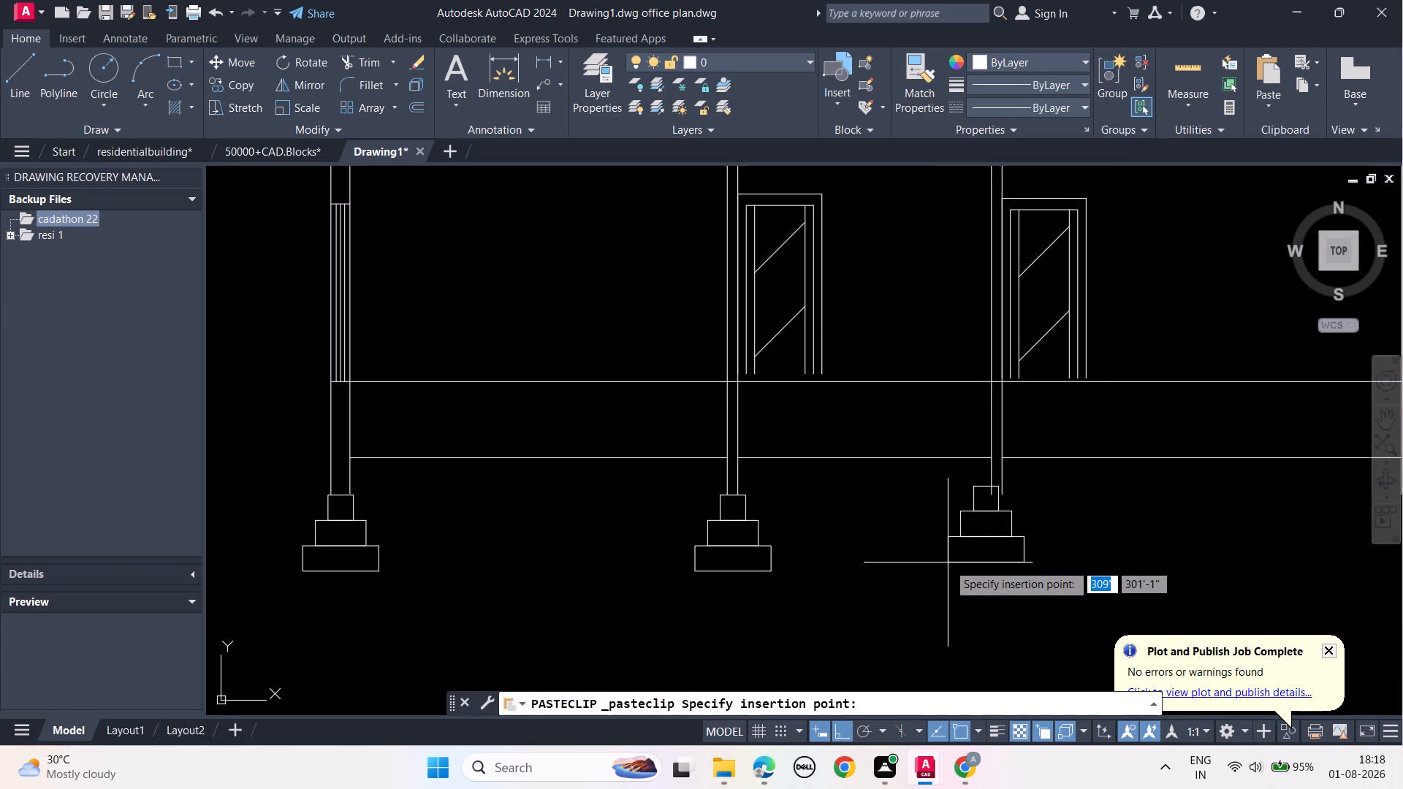
{"action": "left_click", "coordinate": [959, 571]}
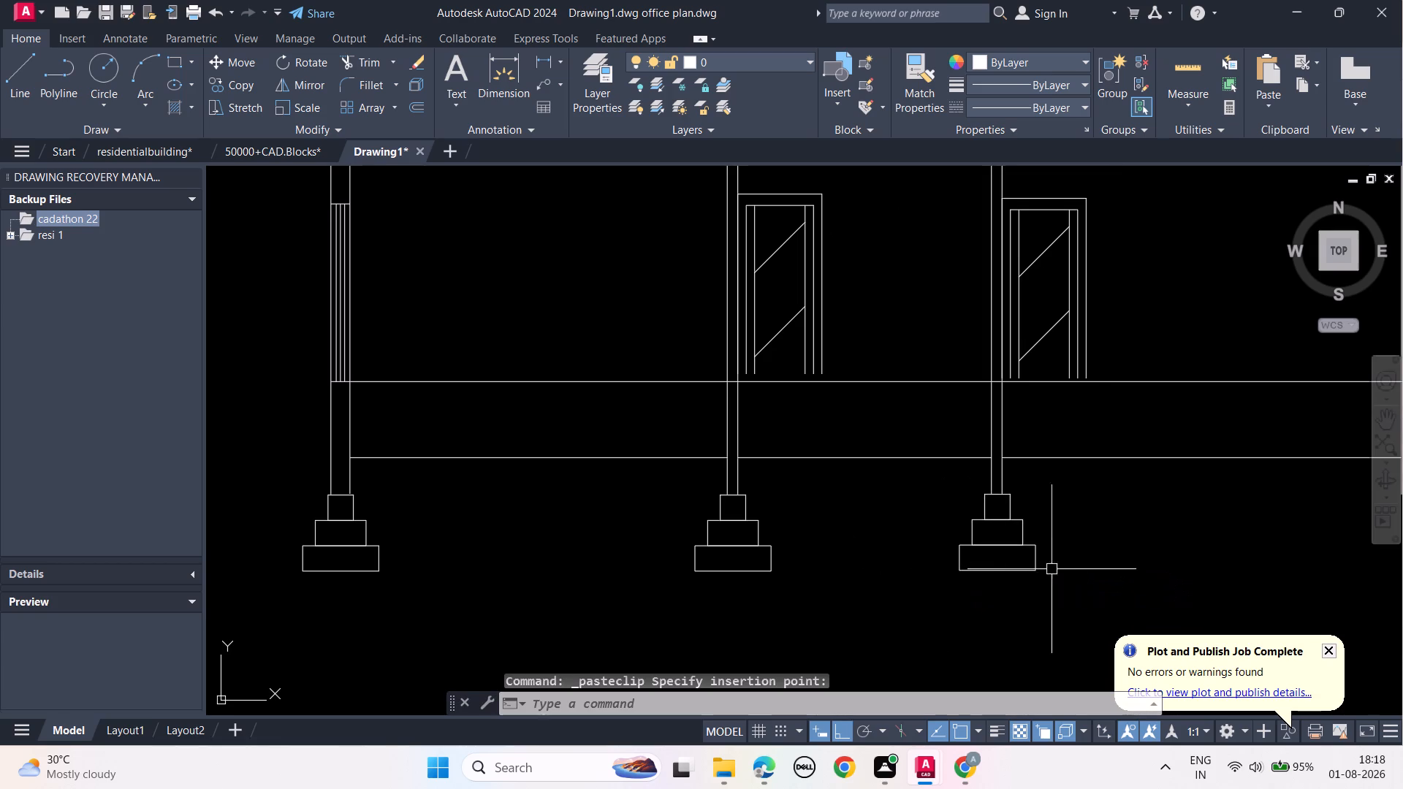
{"action": "middle_click_drag", "start_coordinate": [1080, 569], "coordinate": [639, 582]}
{"action": "key", "text": "ctrl+v"}
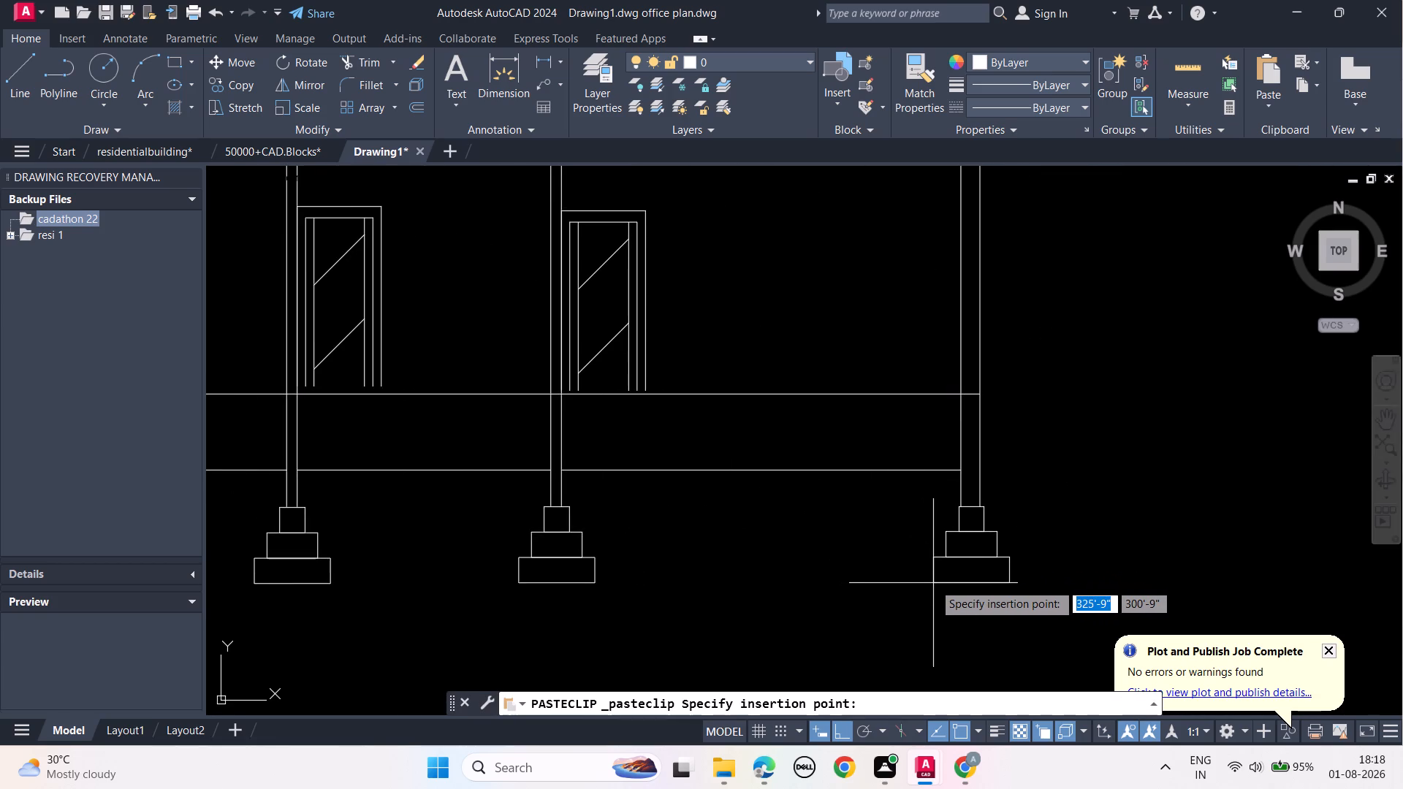
{"action": "left_click", "coordinate": [933, 583]}
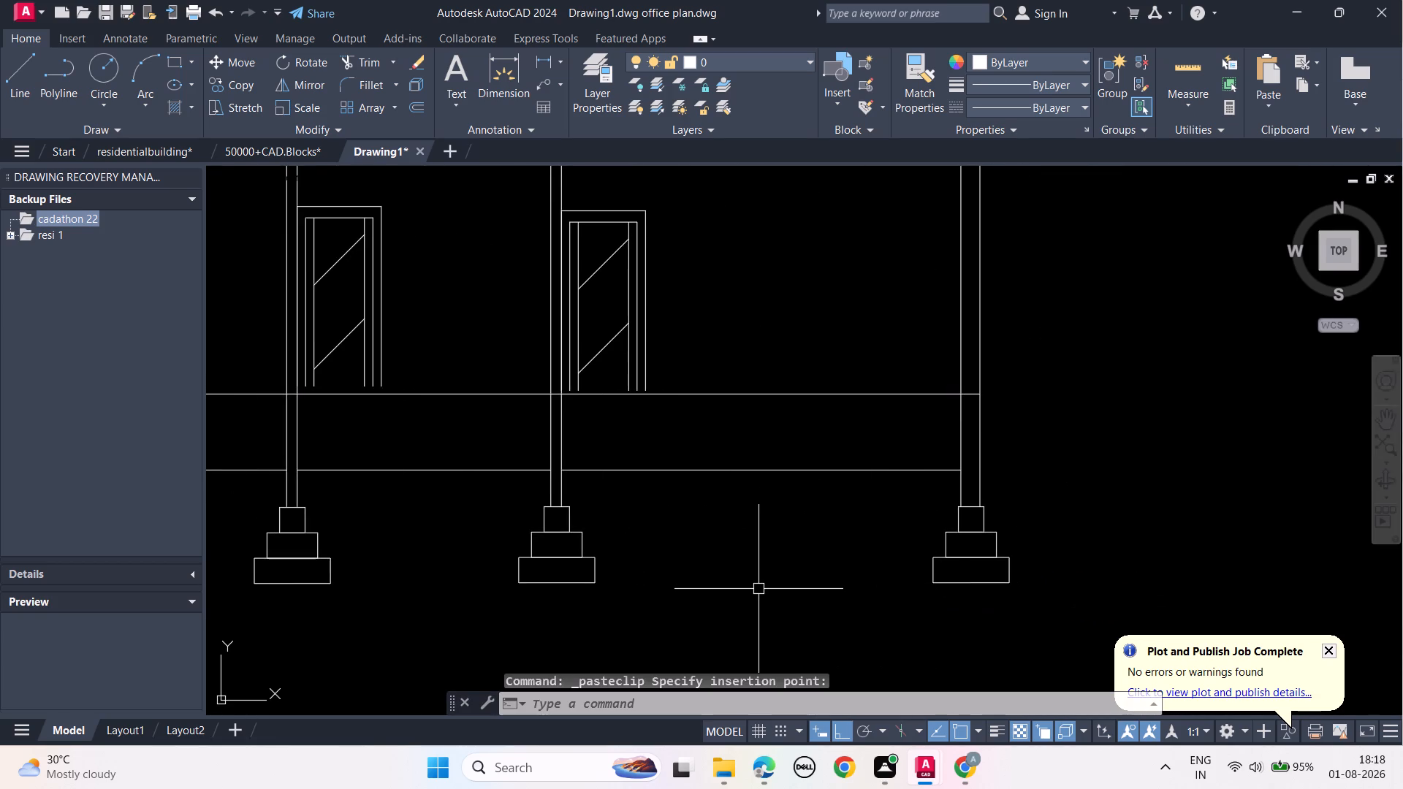
{"action": "key", "text": "ctrl+s"}
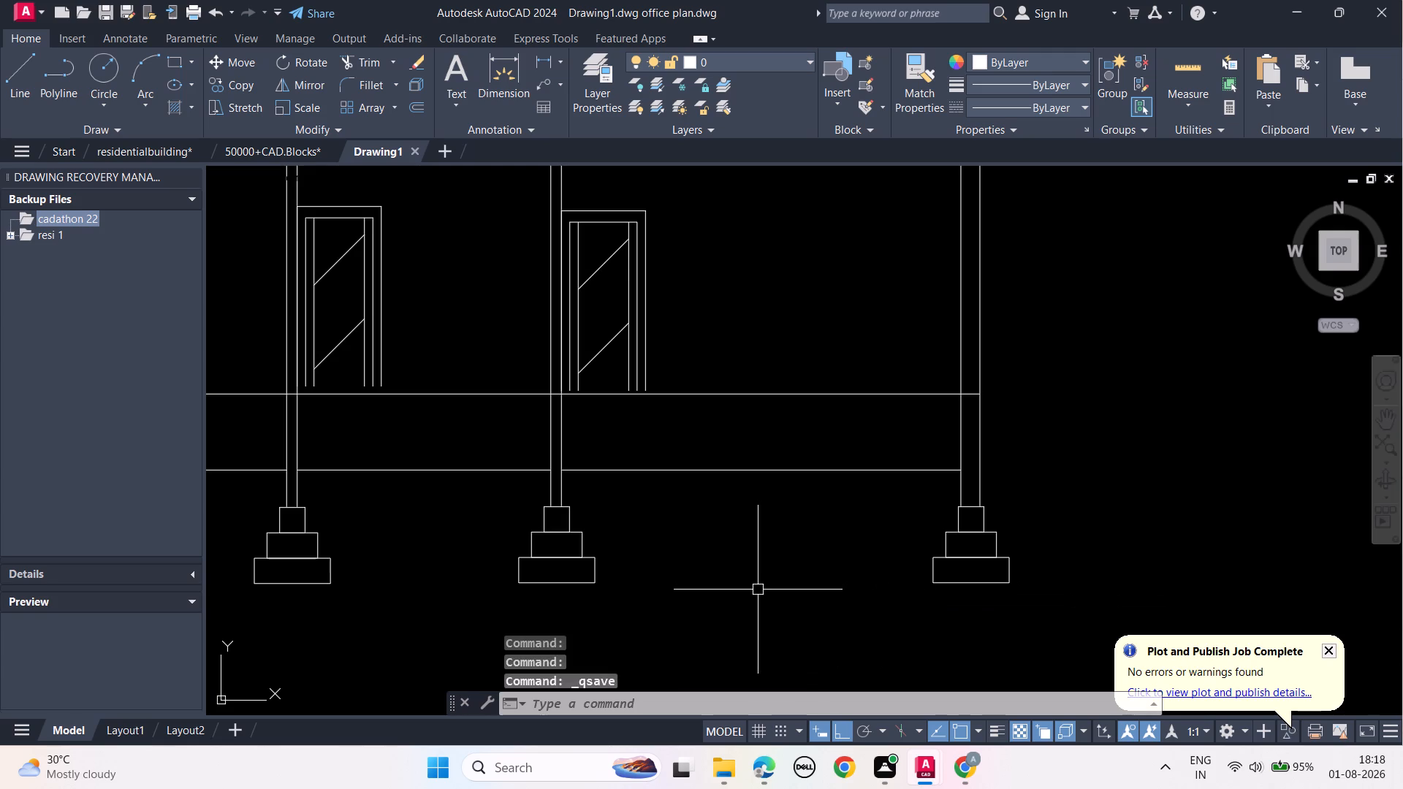
Examine the whole section with its four footings, including its place beside the elevation and floor plan.
{"action": "scroll", "coordinate": [760, 588], "scroll_direction": "down", "scroll_amount": 1}
{"action": "middle_click_drag", "start_coordinate": [765, 589], "coordinate": [897, 564]}
{"action": "scroll", "coordinate": [765, 589], "scroll_direction": "down", "scroll_amount": 1}
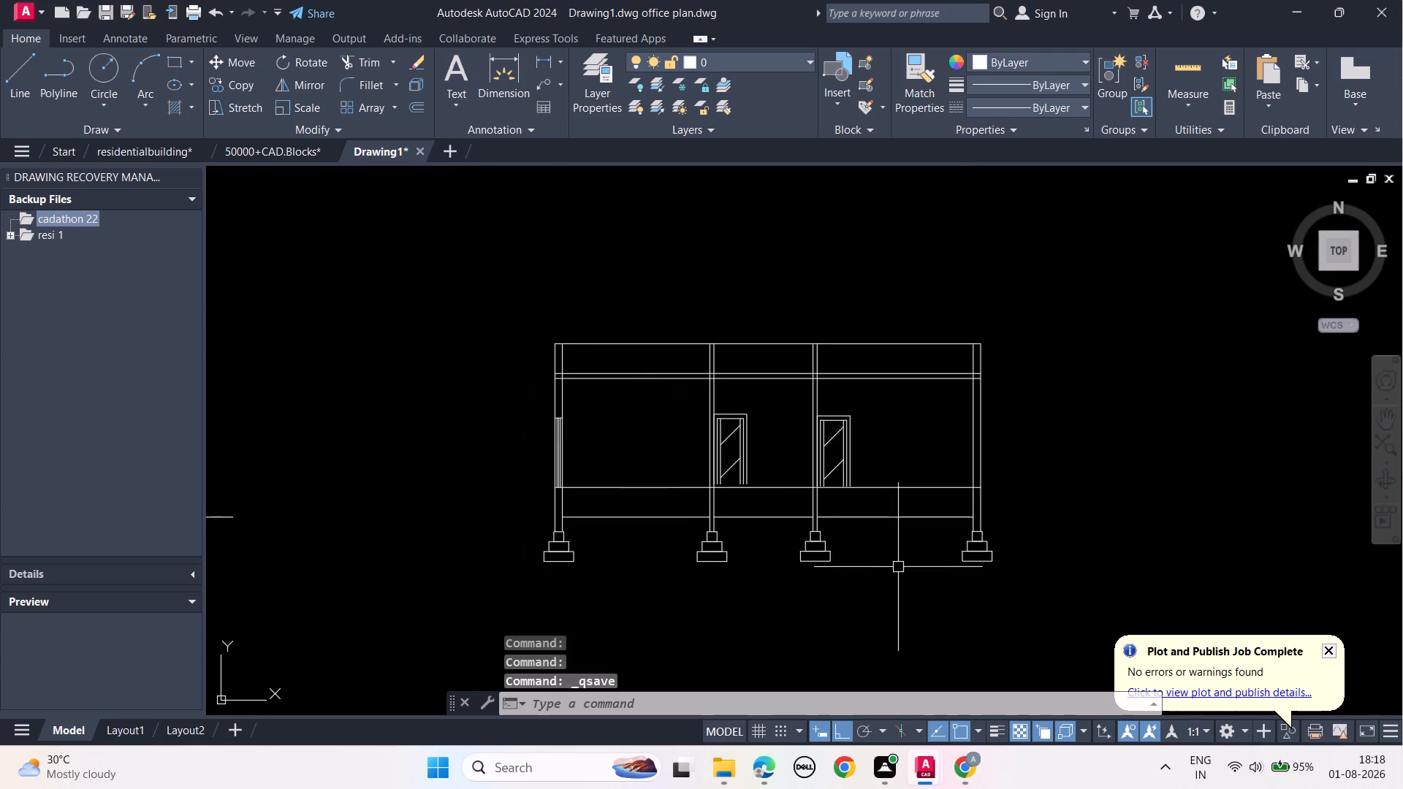
{"action": "middle_click_drag", "start_coordinate": [678, 576], "coordinate": [686, 538]}
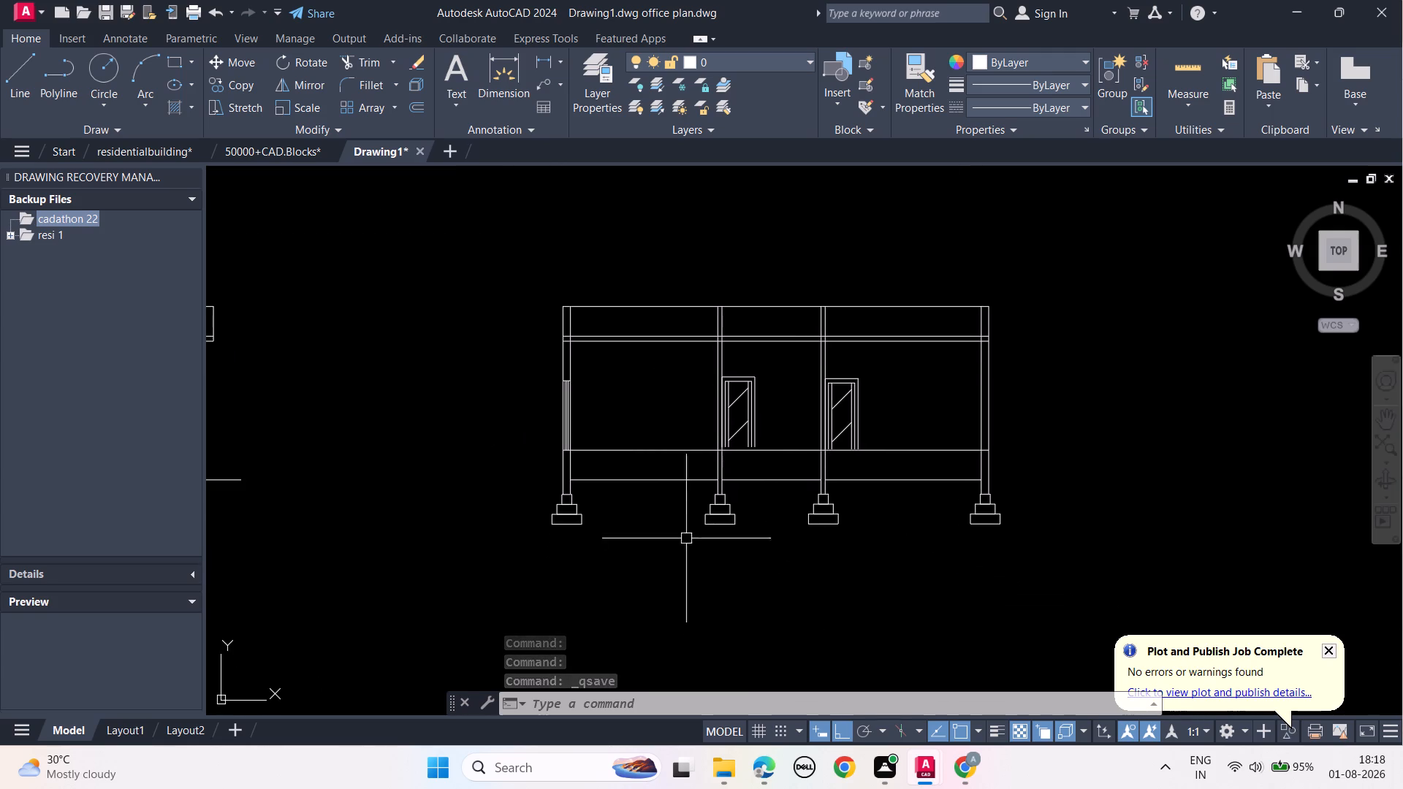
{"action": "scroll", "coordinate": [675, 495], "scroll_direction": "up", "scroll_amount": 1}
{"action": "middle_click_drag", "start_coordinate": [672, 499], "coordinate": [611, 588]}
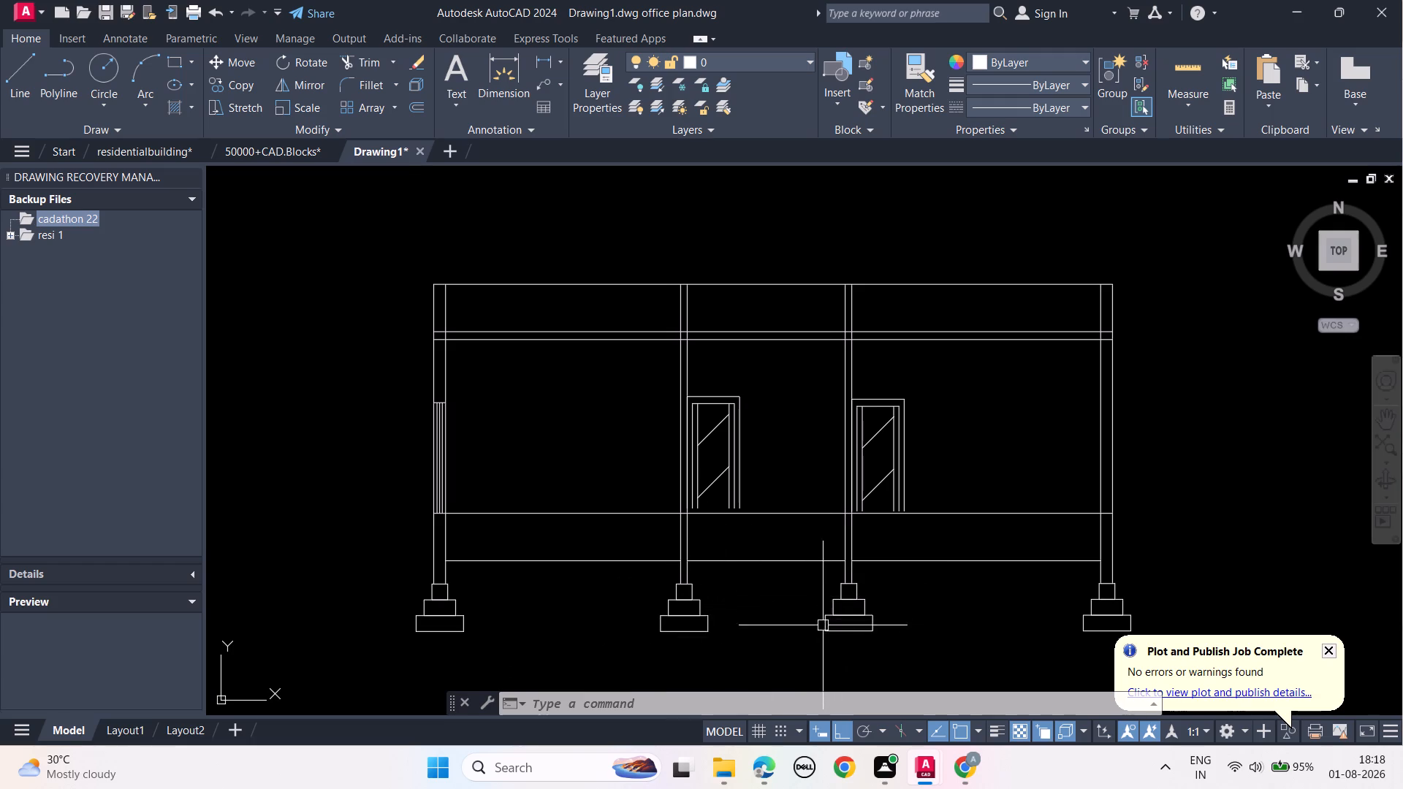
{"action": "middle_click_drag", "start_coordinate": [822, 626], "coordinate": [868, 571]}
{"action": "scroll", "coordinate": [864, 571], "scroll_direction": "down", "scroll_amount": 2}
{"action": "middle_click_drag", "start_coordinate": [766, 600], "coordinate": [875, 530]}
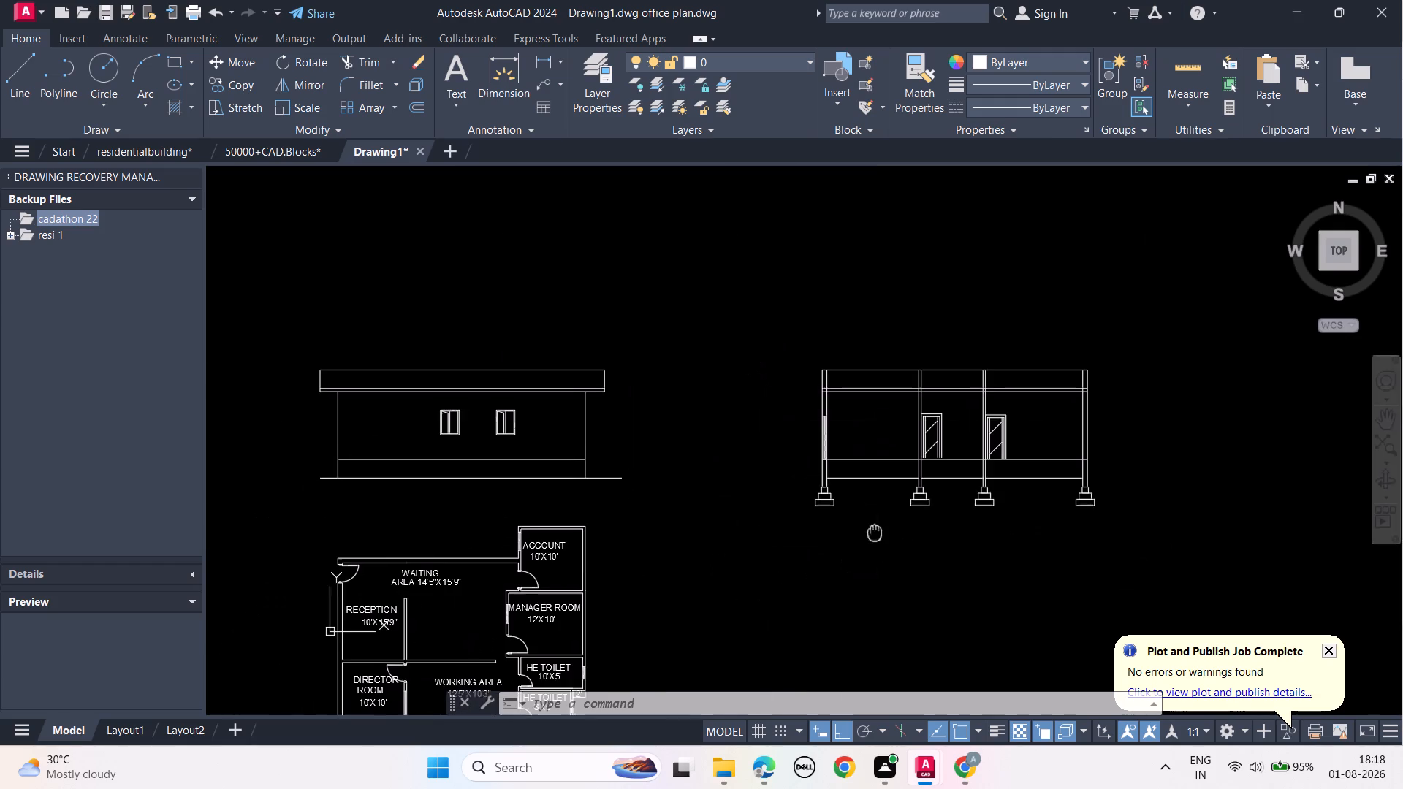
{"action": "middle_click_drag", "start_coordinate": [875, 530], "coordinate": [881, 521]}
{"action": "scroll", "coordinate": [924, 506], "scroll_direction": "up", "scroll_amount": 2}
{"action": "middle_click_drag", "start_coordinate": [977, 486], "coordinate": [725, 614]}
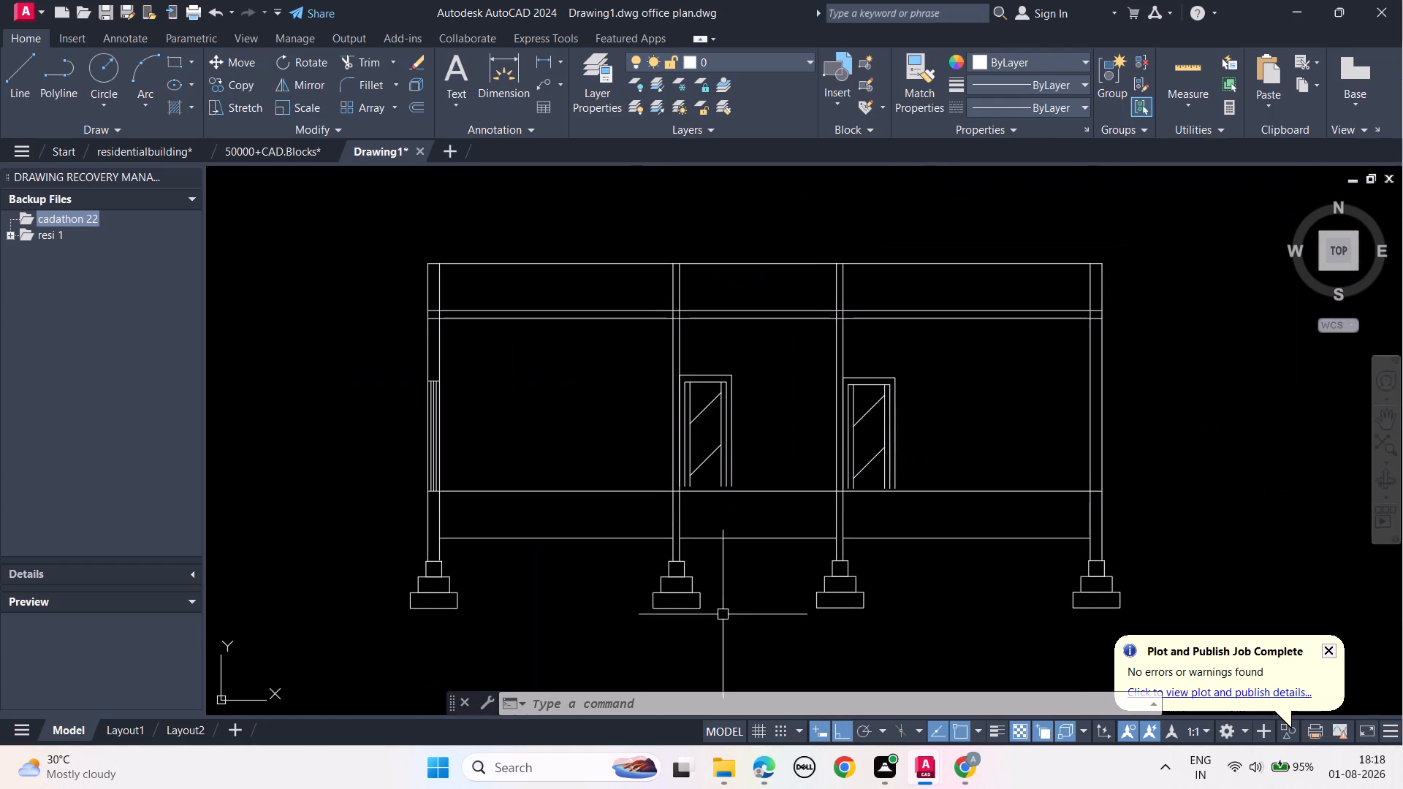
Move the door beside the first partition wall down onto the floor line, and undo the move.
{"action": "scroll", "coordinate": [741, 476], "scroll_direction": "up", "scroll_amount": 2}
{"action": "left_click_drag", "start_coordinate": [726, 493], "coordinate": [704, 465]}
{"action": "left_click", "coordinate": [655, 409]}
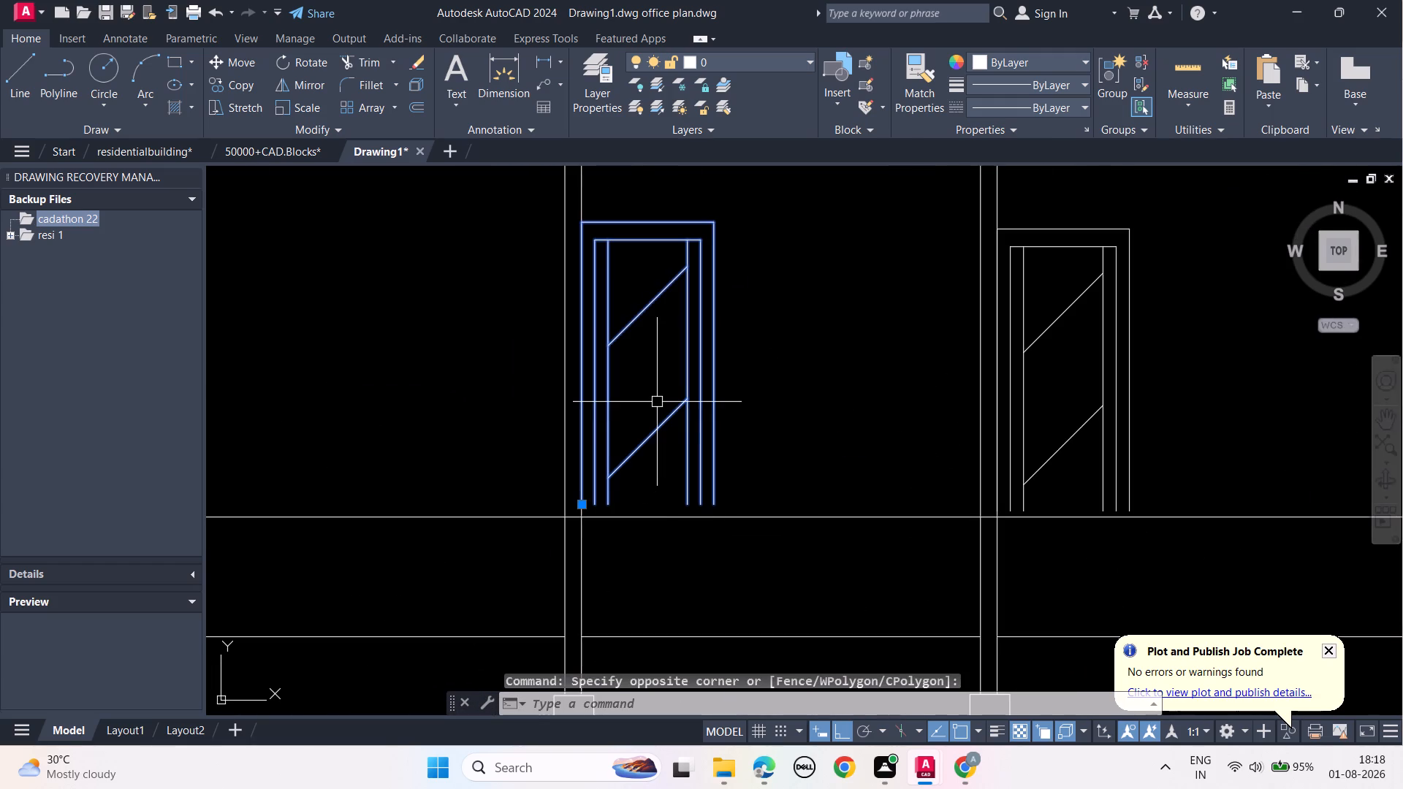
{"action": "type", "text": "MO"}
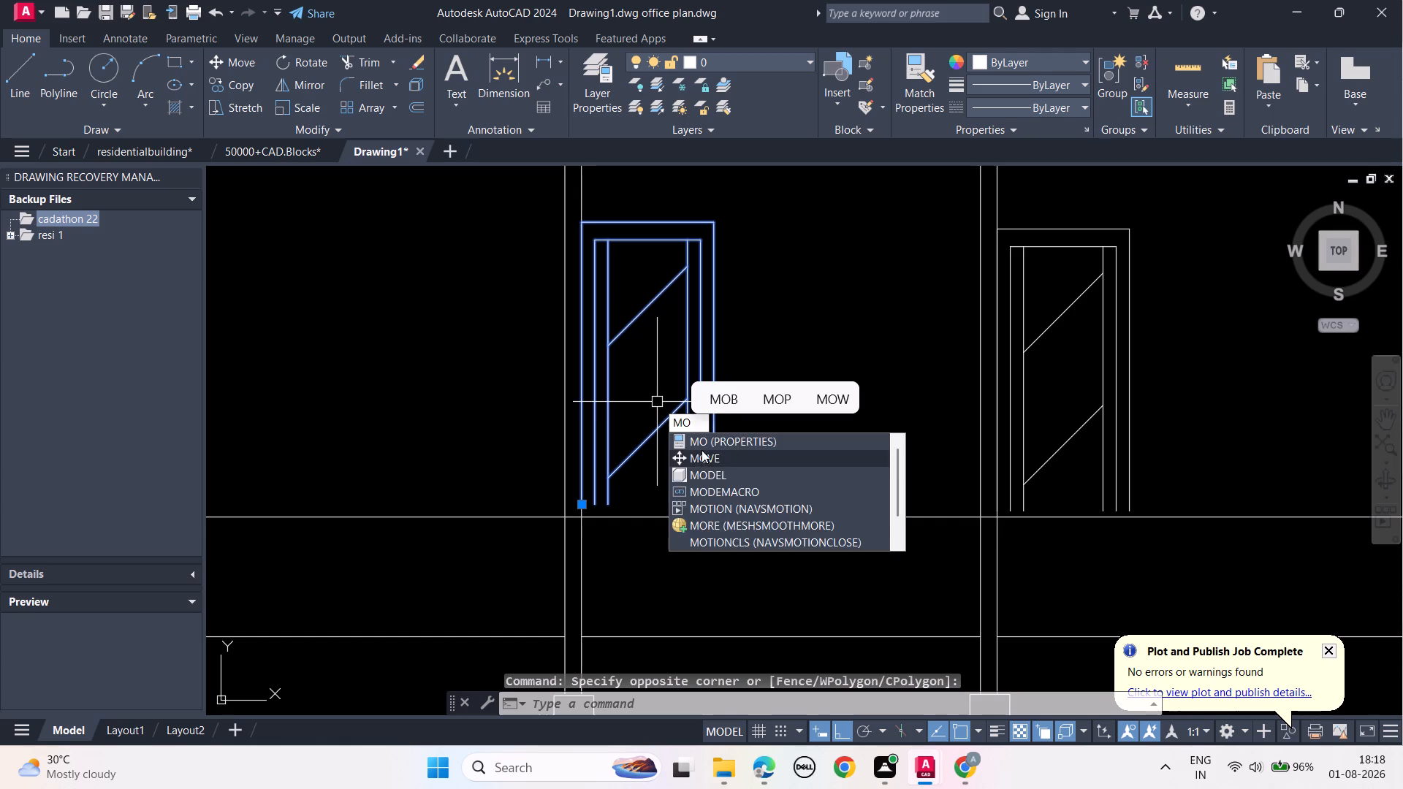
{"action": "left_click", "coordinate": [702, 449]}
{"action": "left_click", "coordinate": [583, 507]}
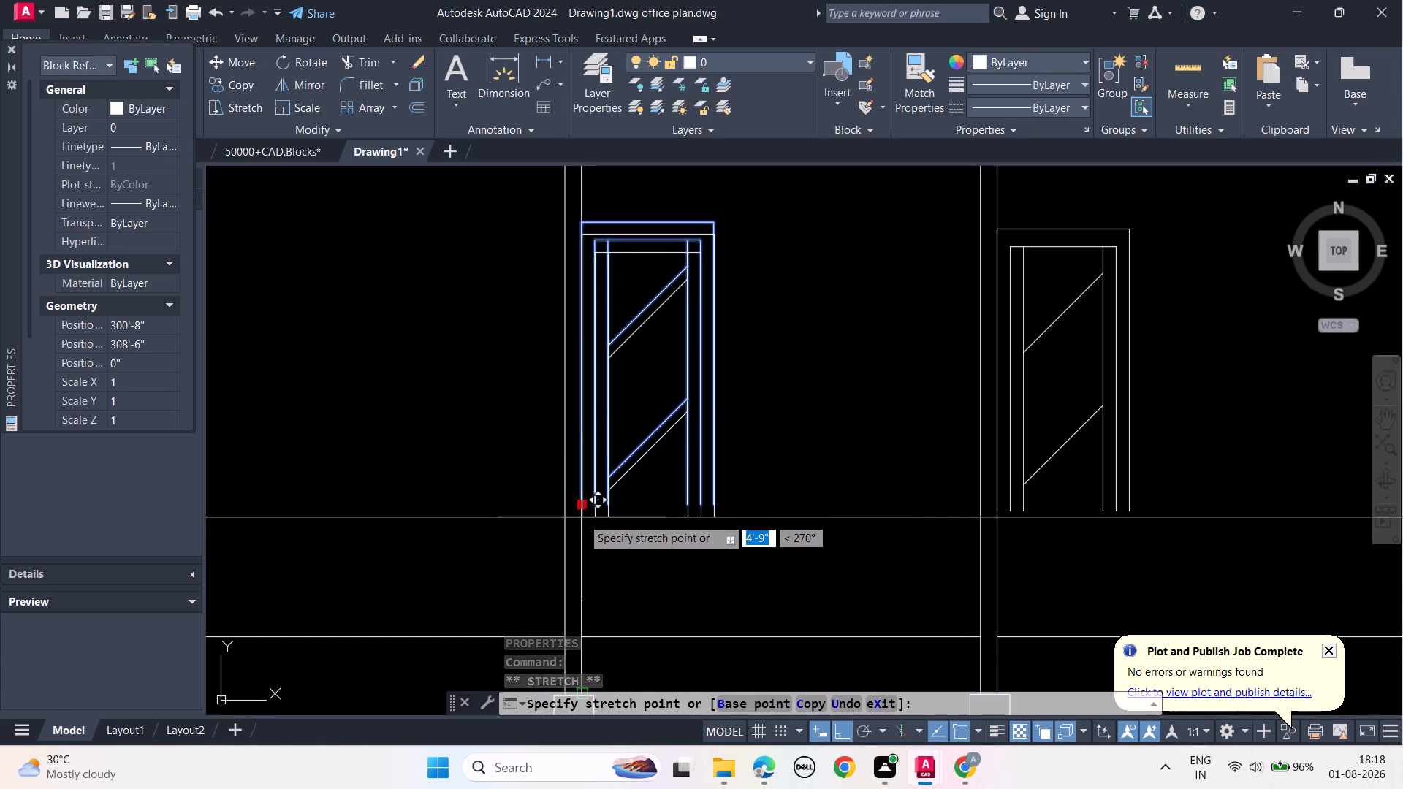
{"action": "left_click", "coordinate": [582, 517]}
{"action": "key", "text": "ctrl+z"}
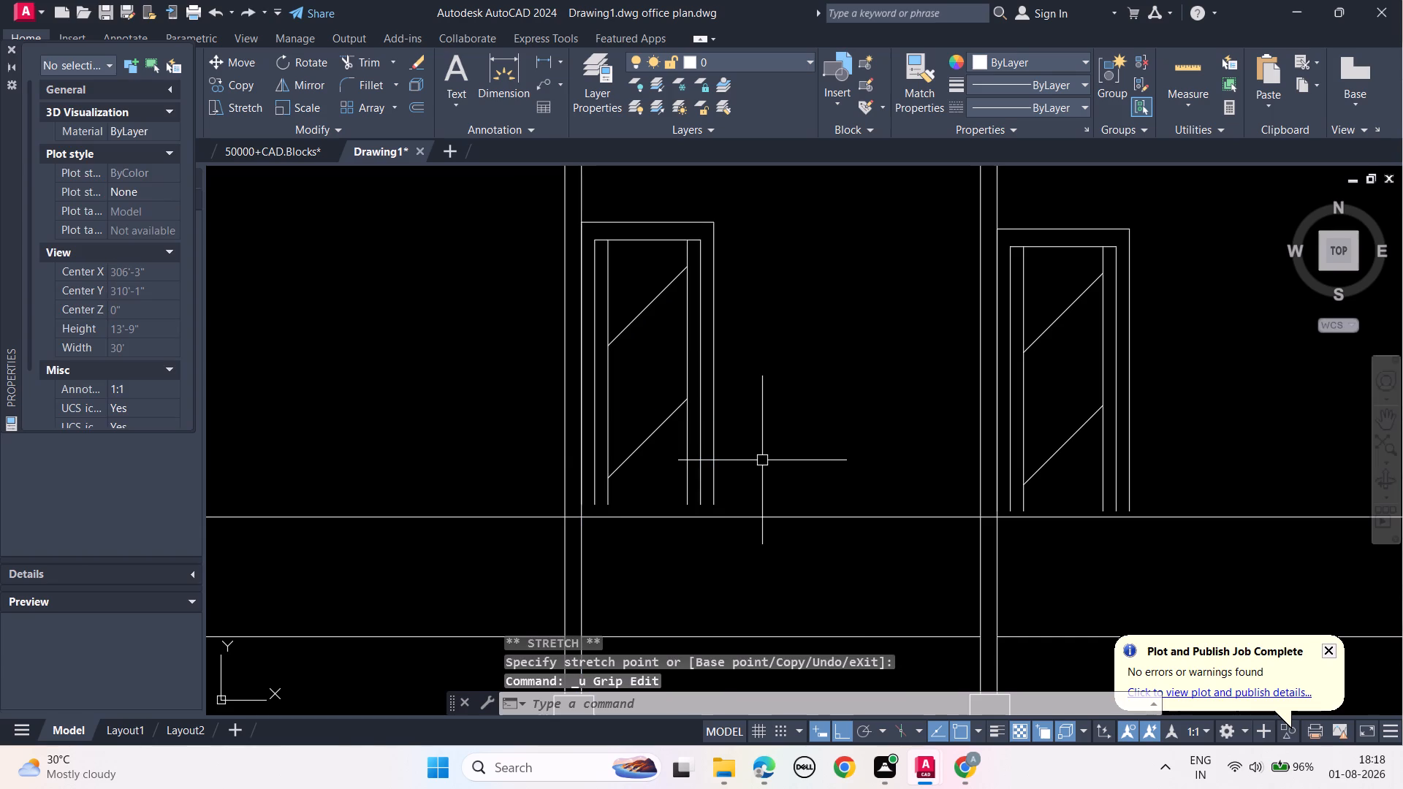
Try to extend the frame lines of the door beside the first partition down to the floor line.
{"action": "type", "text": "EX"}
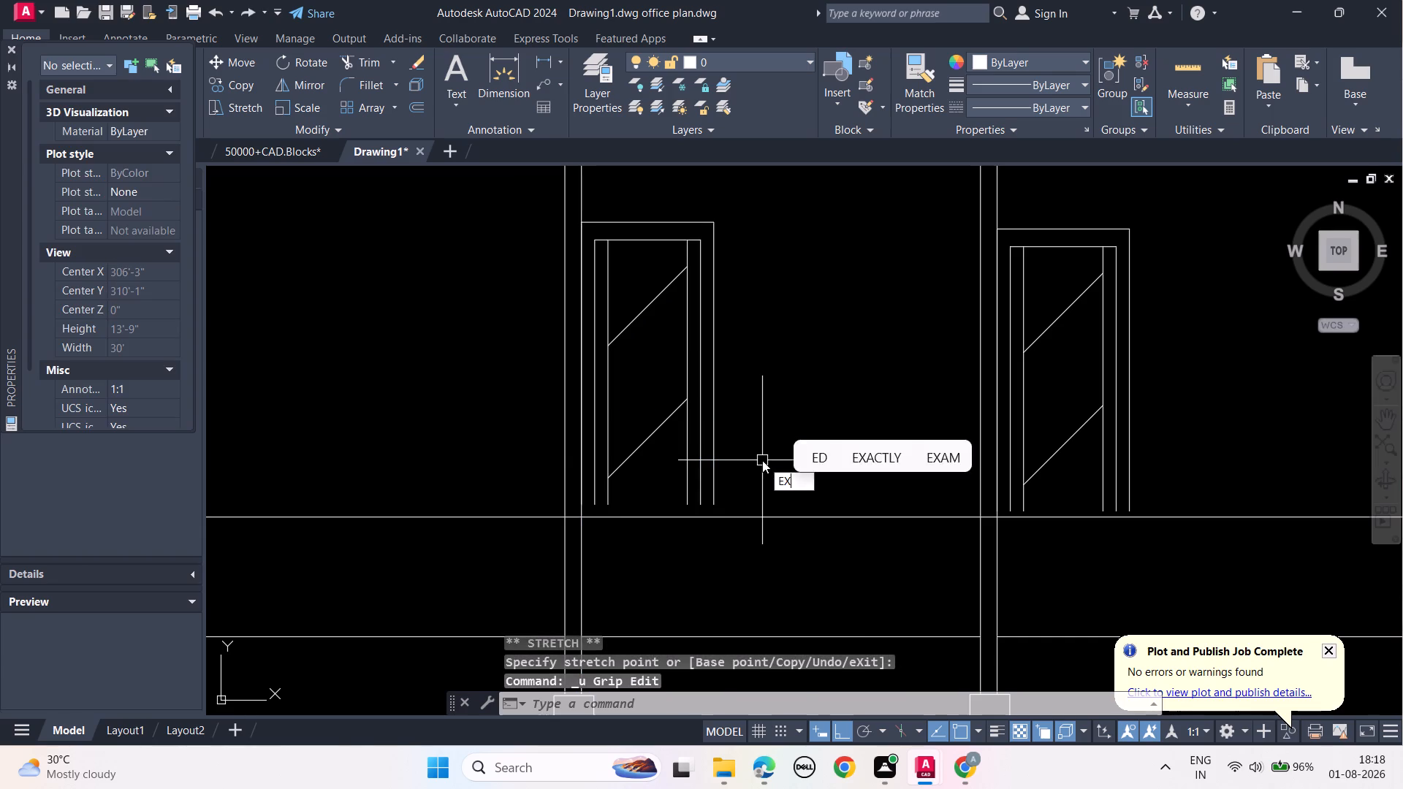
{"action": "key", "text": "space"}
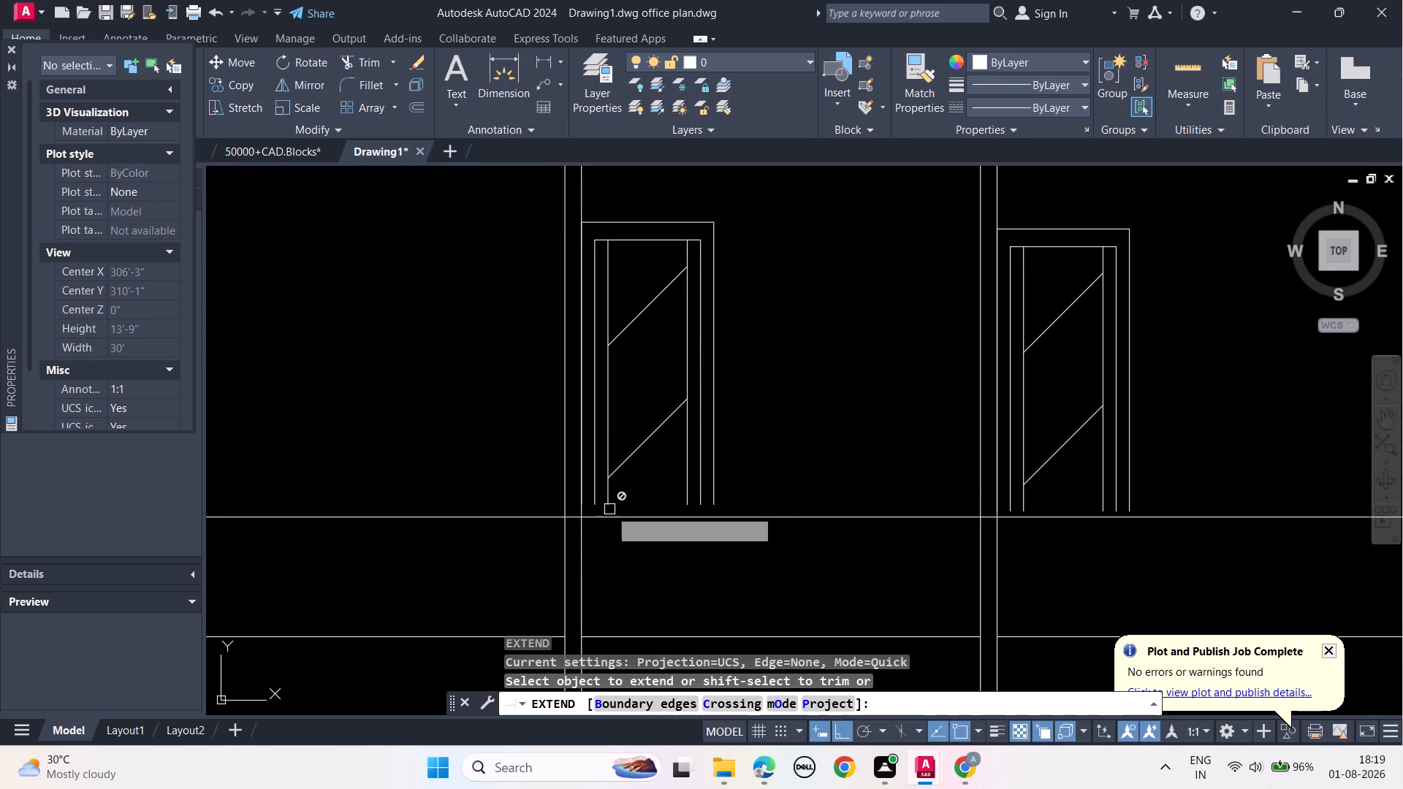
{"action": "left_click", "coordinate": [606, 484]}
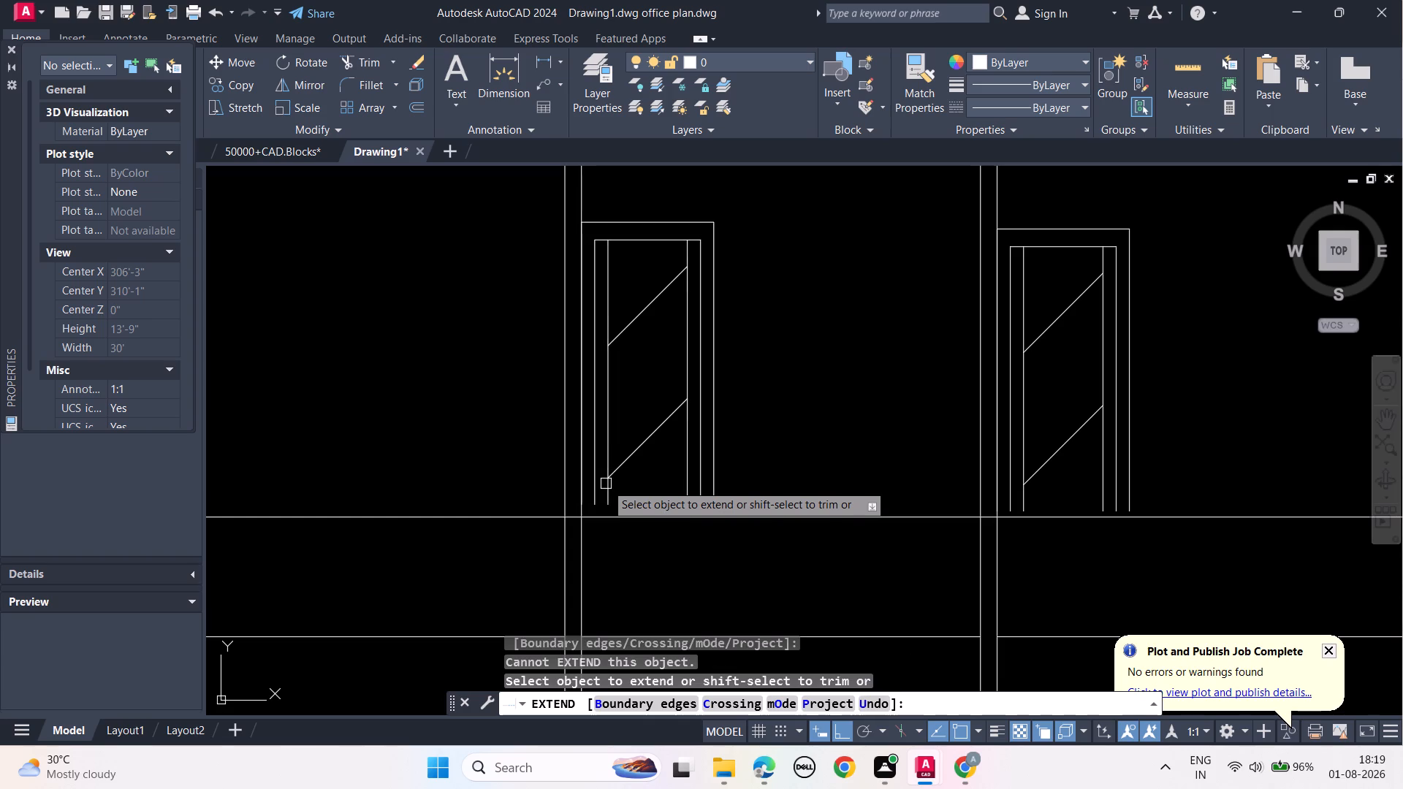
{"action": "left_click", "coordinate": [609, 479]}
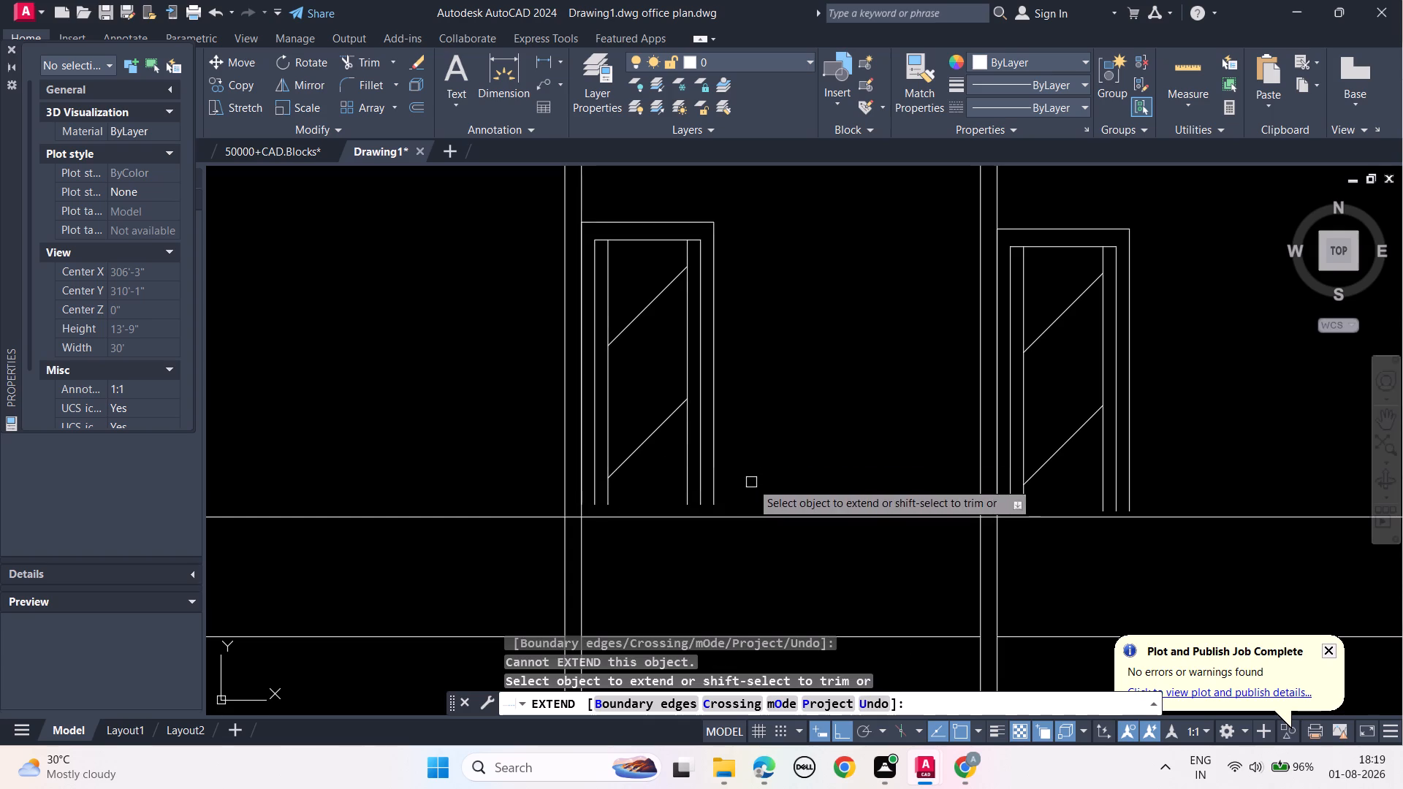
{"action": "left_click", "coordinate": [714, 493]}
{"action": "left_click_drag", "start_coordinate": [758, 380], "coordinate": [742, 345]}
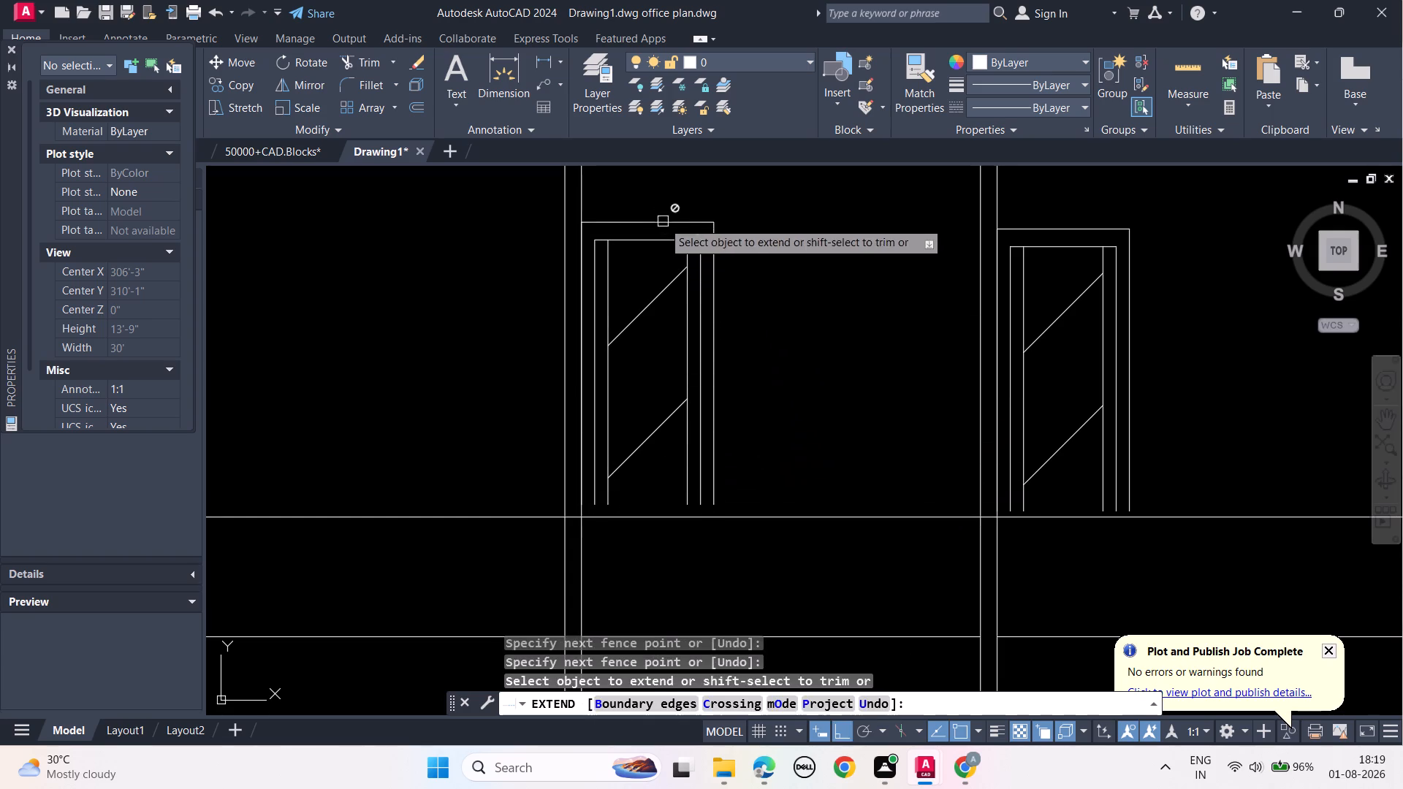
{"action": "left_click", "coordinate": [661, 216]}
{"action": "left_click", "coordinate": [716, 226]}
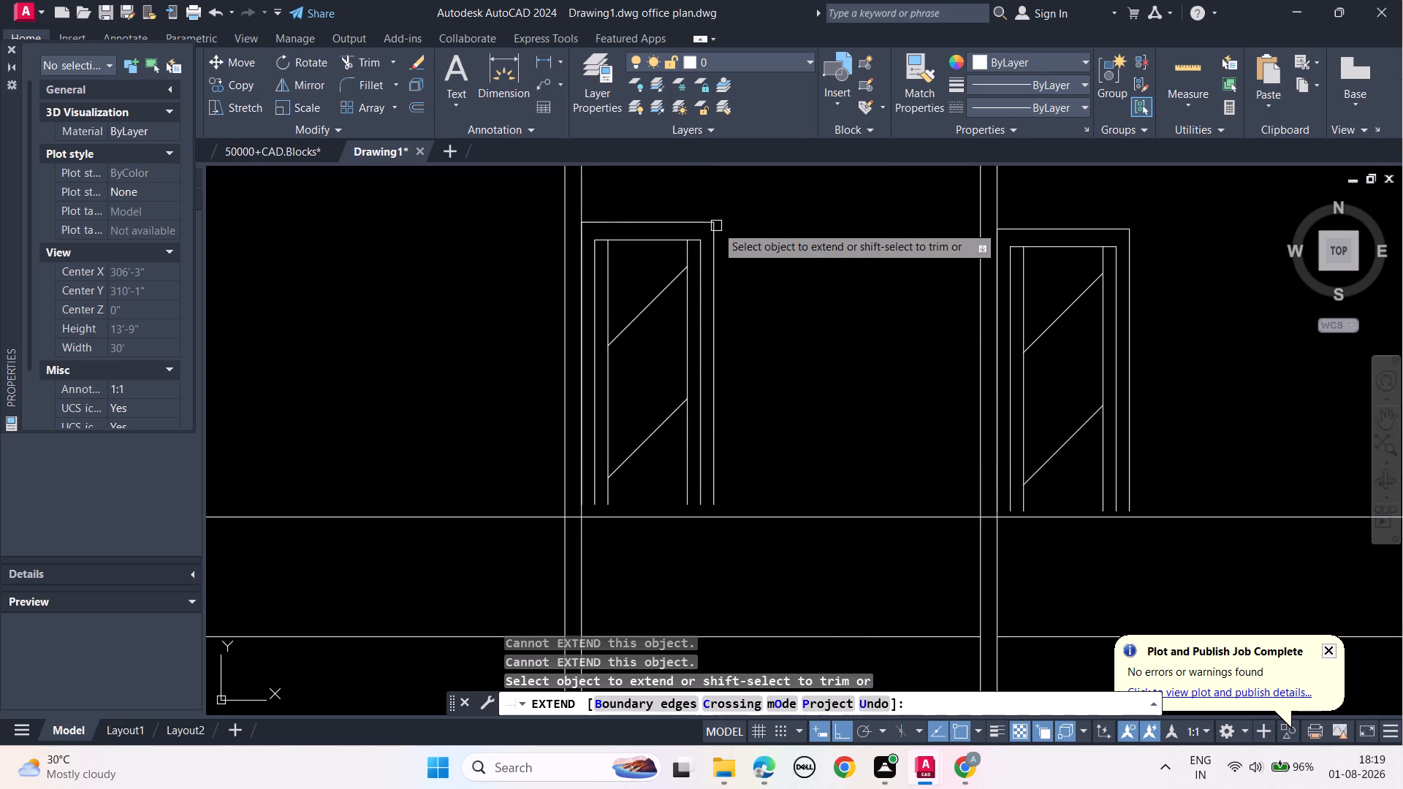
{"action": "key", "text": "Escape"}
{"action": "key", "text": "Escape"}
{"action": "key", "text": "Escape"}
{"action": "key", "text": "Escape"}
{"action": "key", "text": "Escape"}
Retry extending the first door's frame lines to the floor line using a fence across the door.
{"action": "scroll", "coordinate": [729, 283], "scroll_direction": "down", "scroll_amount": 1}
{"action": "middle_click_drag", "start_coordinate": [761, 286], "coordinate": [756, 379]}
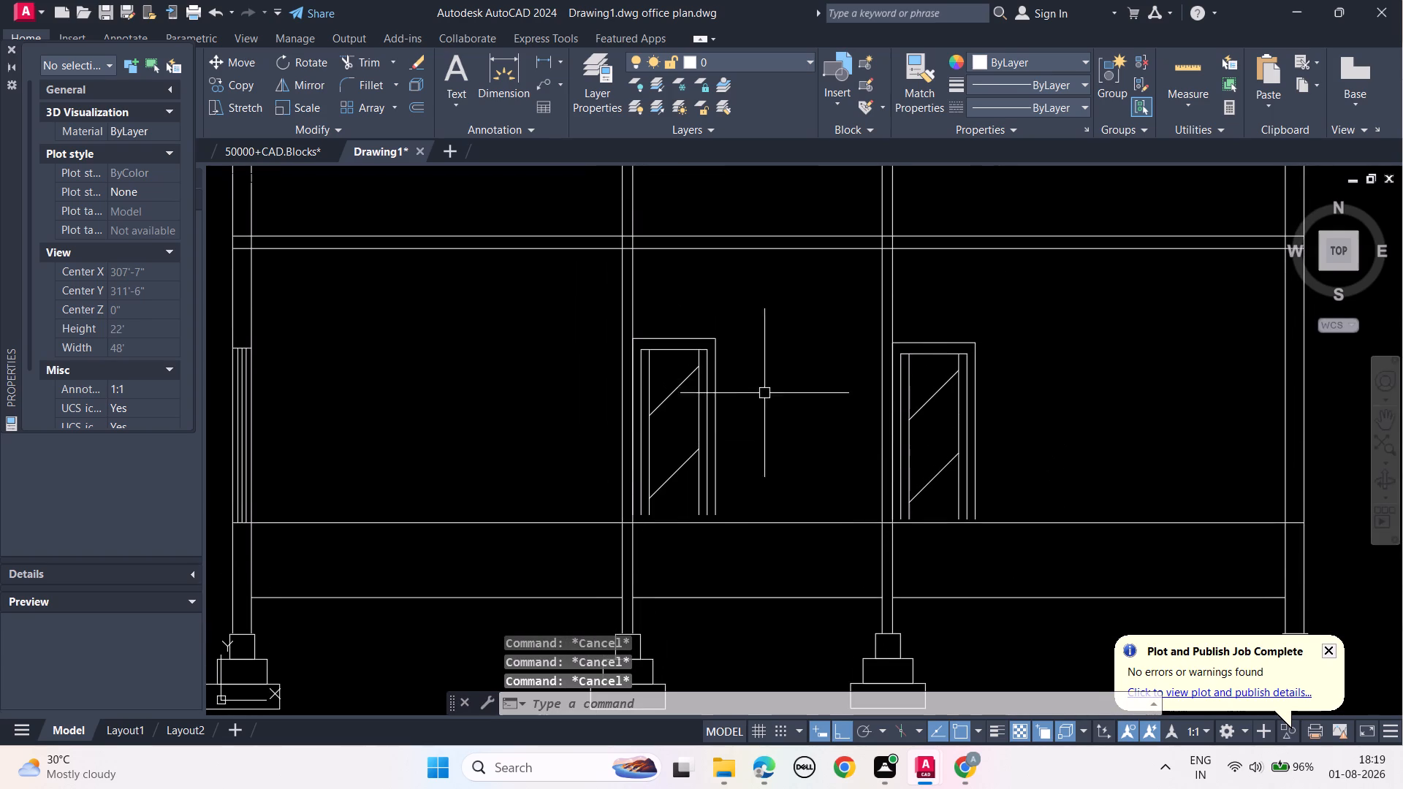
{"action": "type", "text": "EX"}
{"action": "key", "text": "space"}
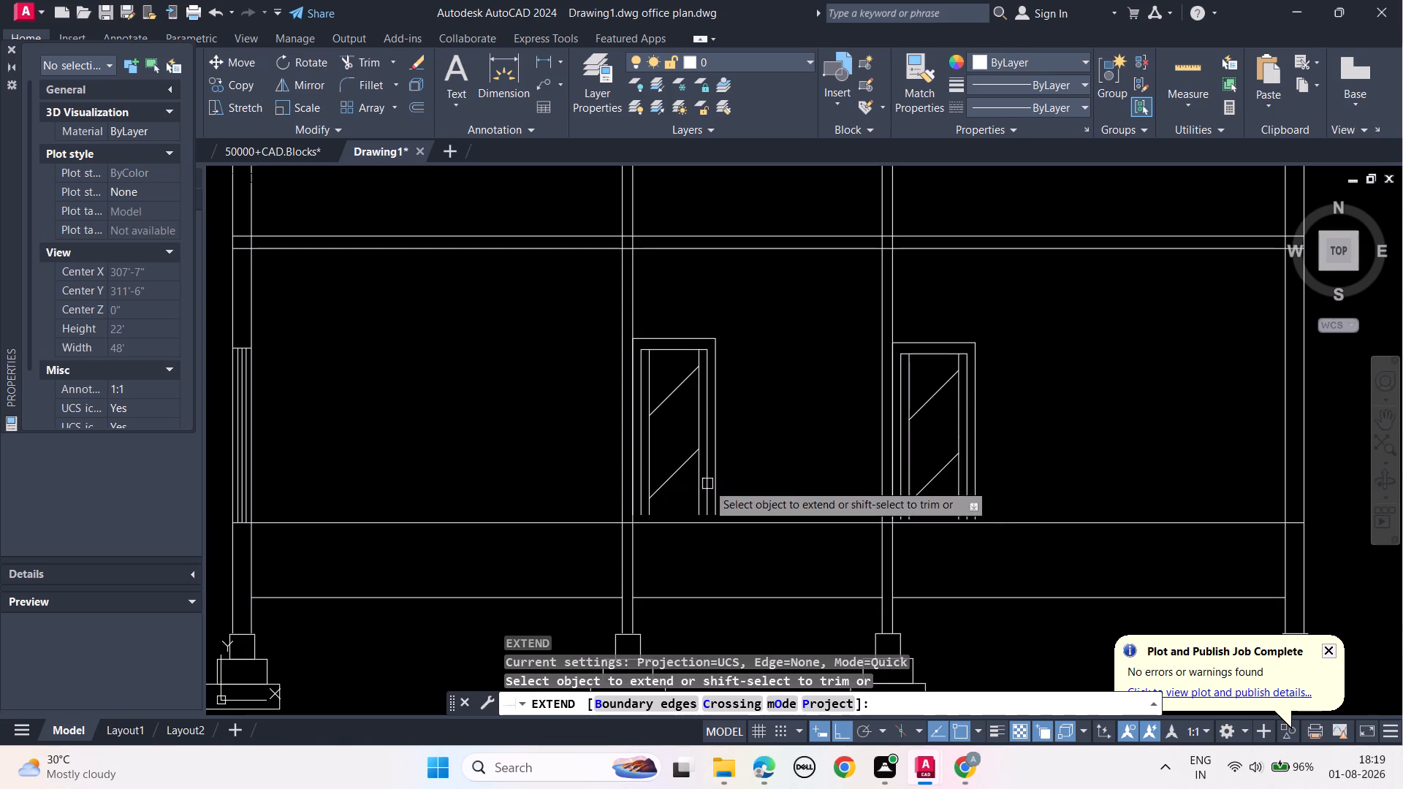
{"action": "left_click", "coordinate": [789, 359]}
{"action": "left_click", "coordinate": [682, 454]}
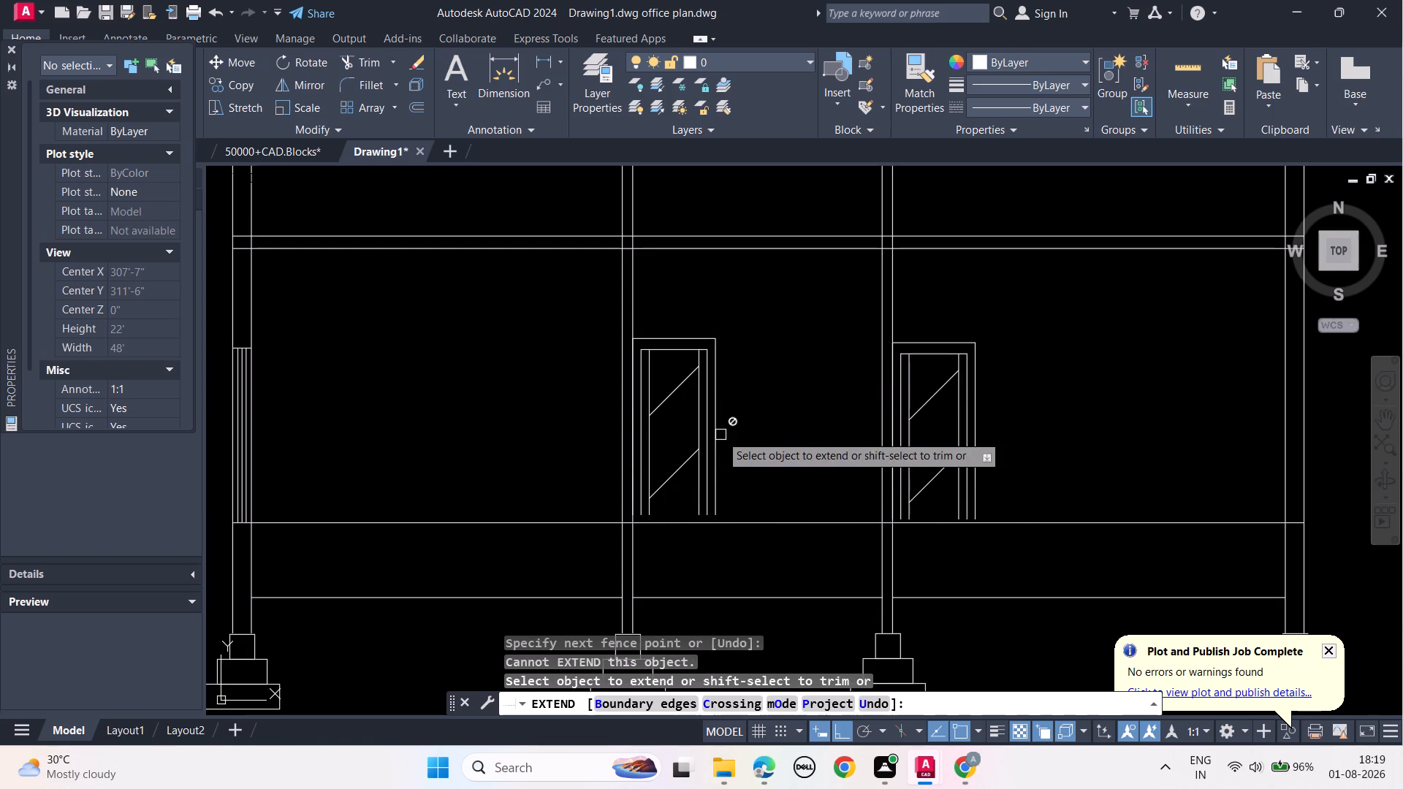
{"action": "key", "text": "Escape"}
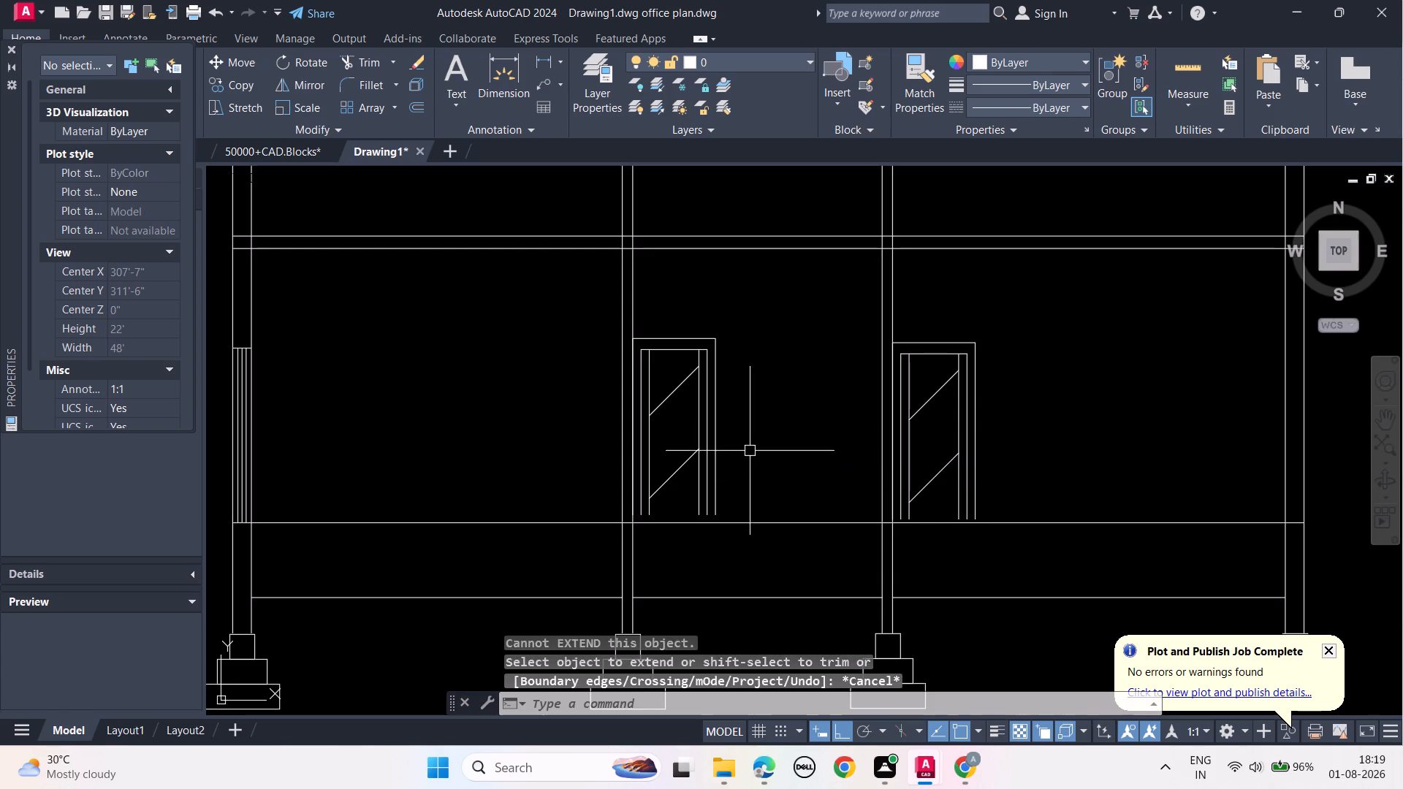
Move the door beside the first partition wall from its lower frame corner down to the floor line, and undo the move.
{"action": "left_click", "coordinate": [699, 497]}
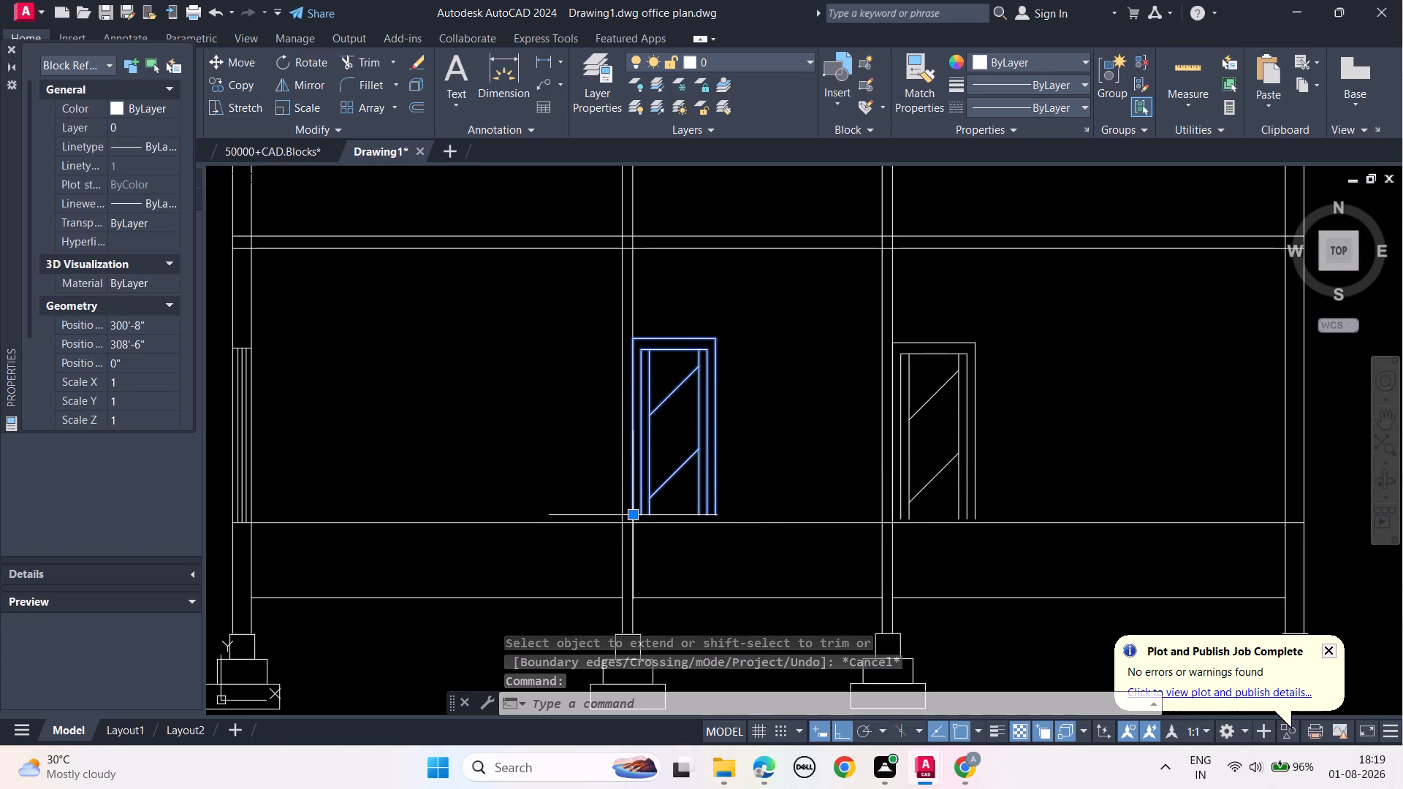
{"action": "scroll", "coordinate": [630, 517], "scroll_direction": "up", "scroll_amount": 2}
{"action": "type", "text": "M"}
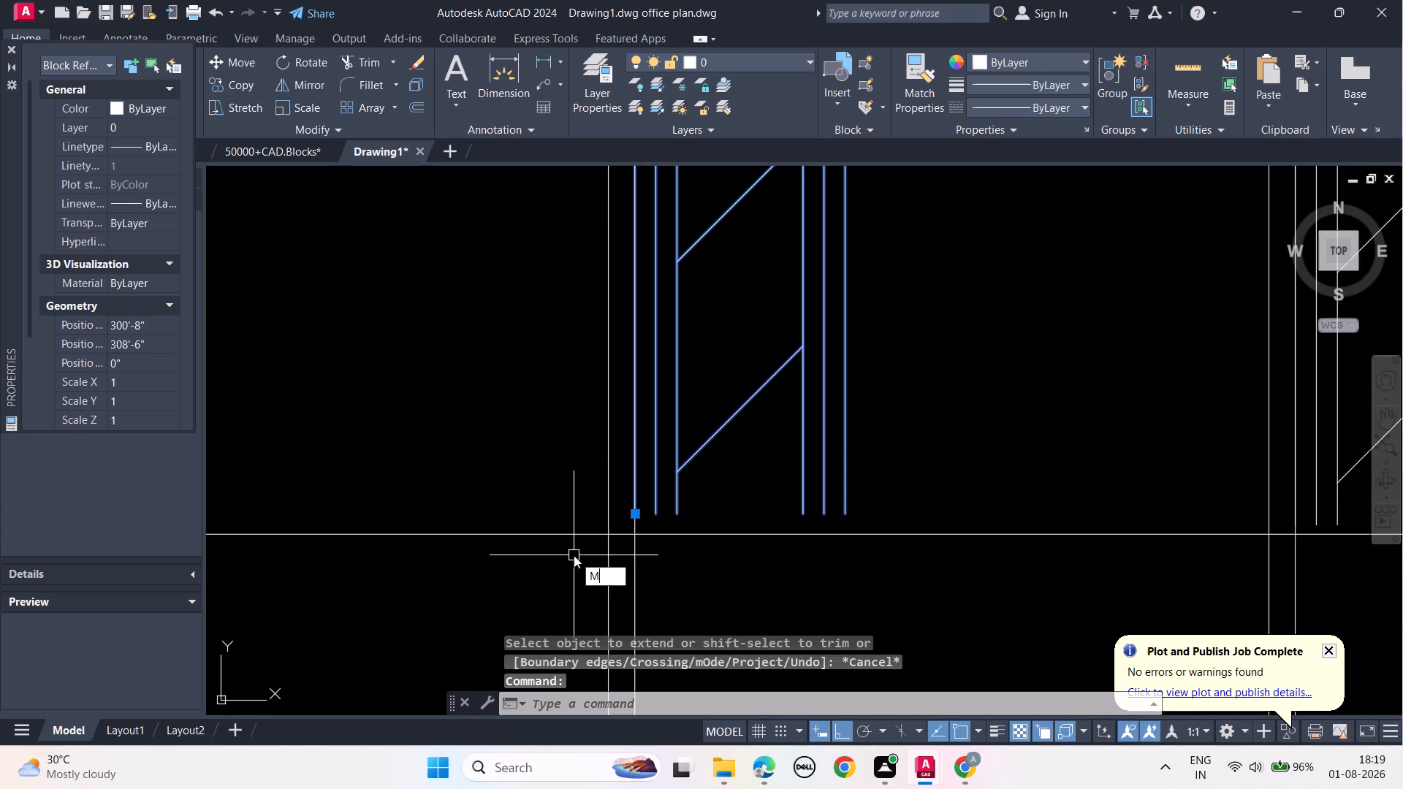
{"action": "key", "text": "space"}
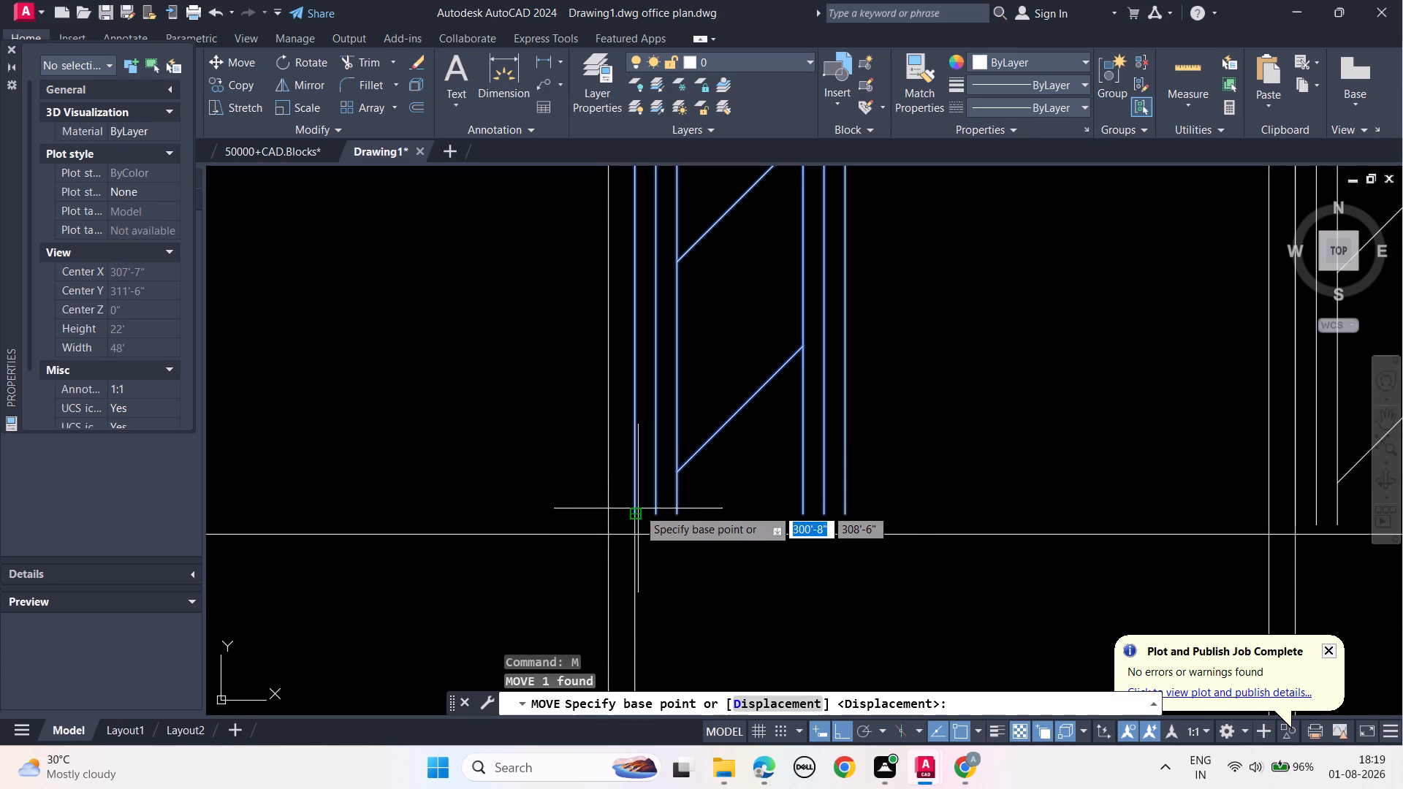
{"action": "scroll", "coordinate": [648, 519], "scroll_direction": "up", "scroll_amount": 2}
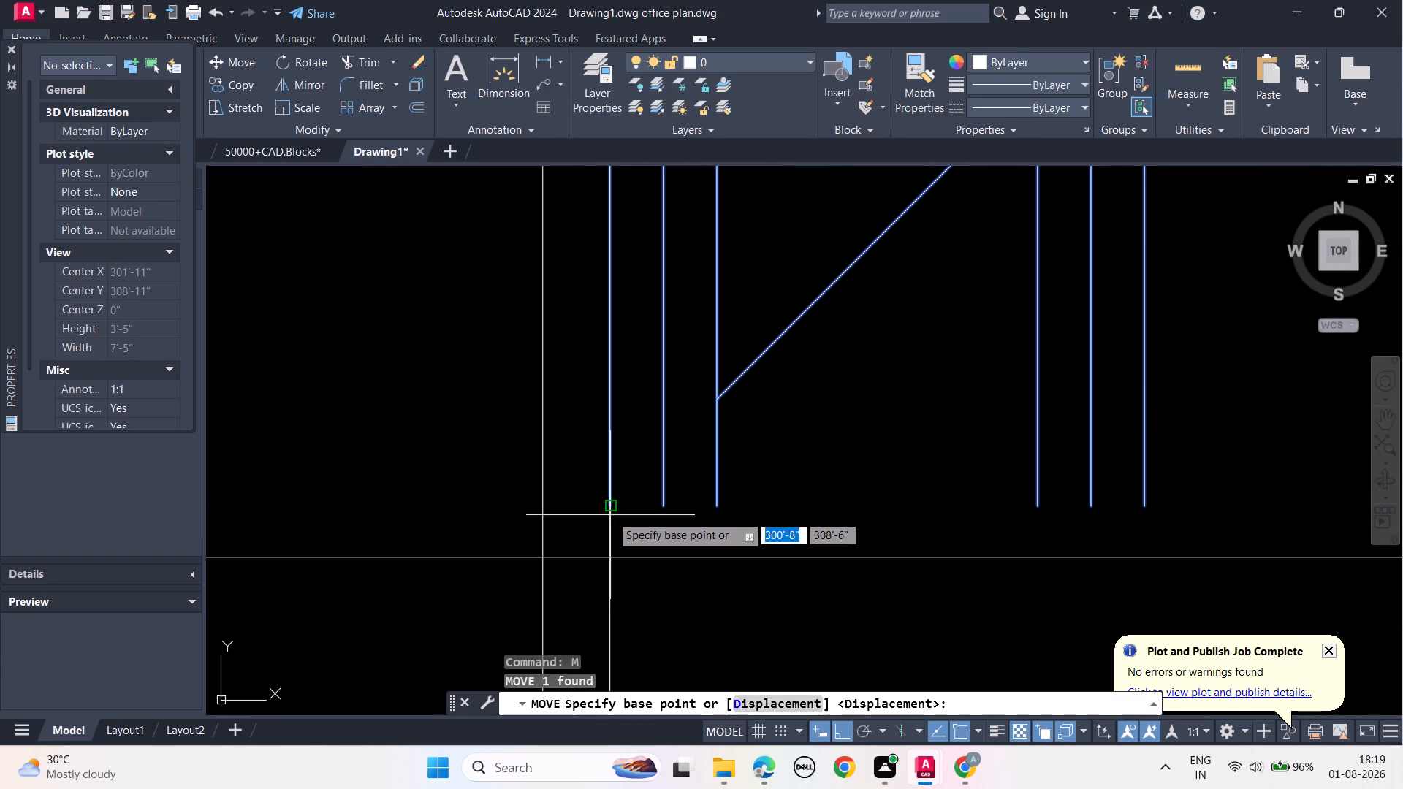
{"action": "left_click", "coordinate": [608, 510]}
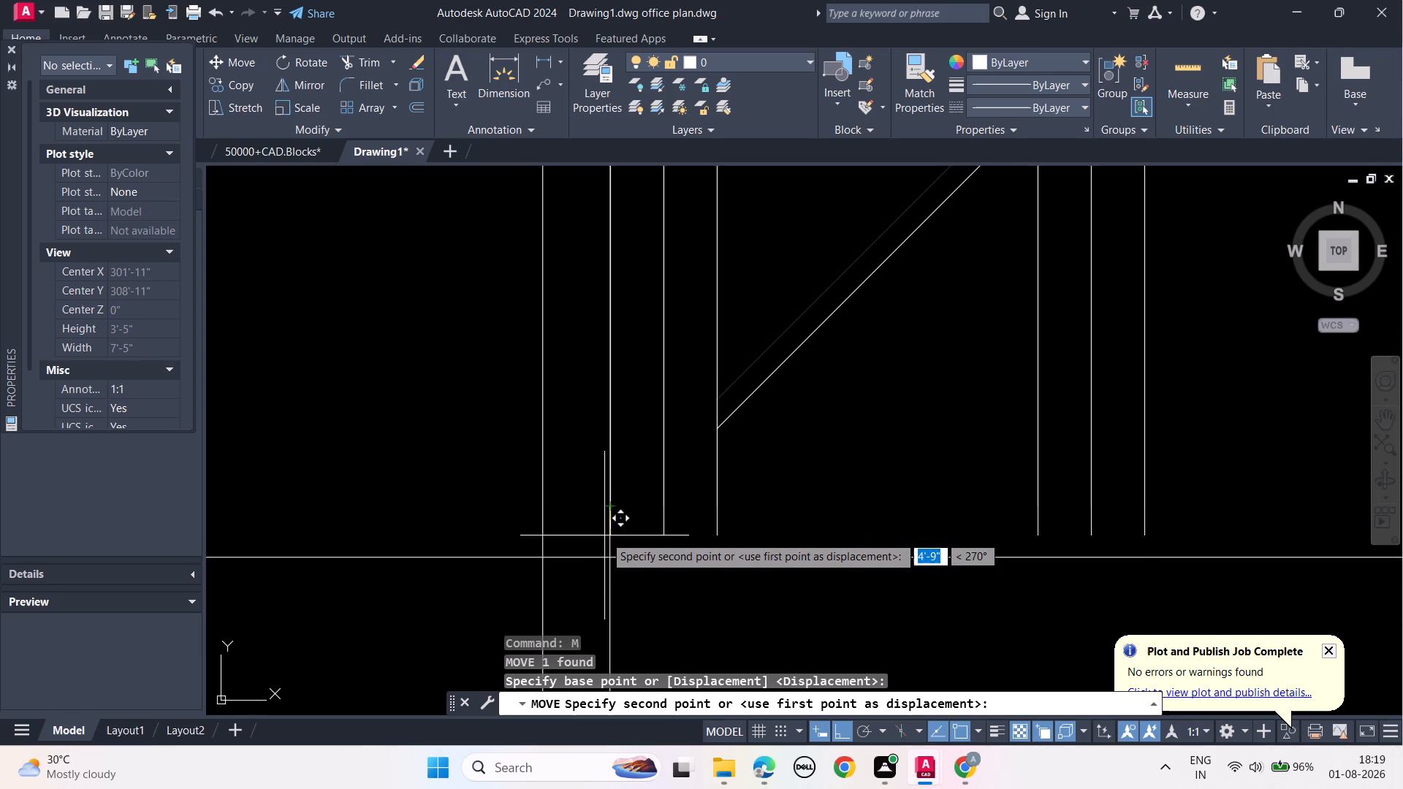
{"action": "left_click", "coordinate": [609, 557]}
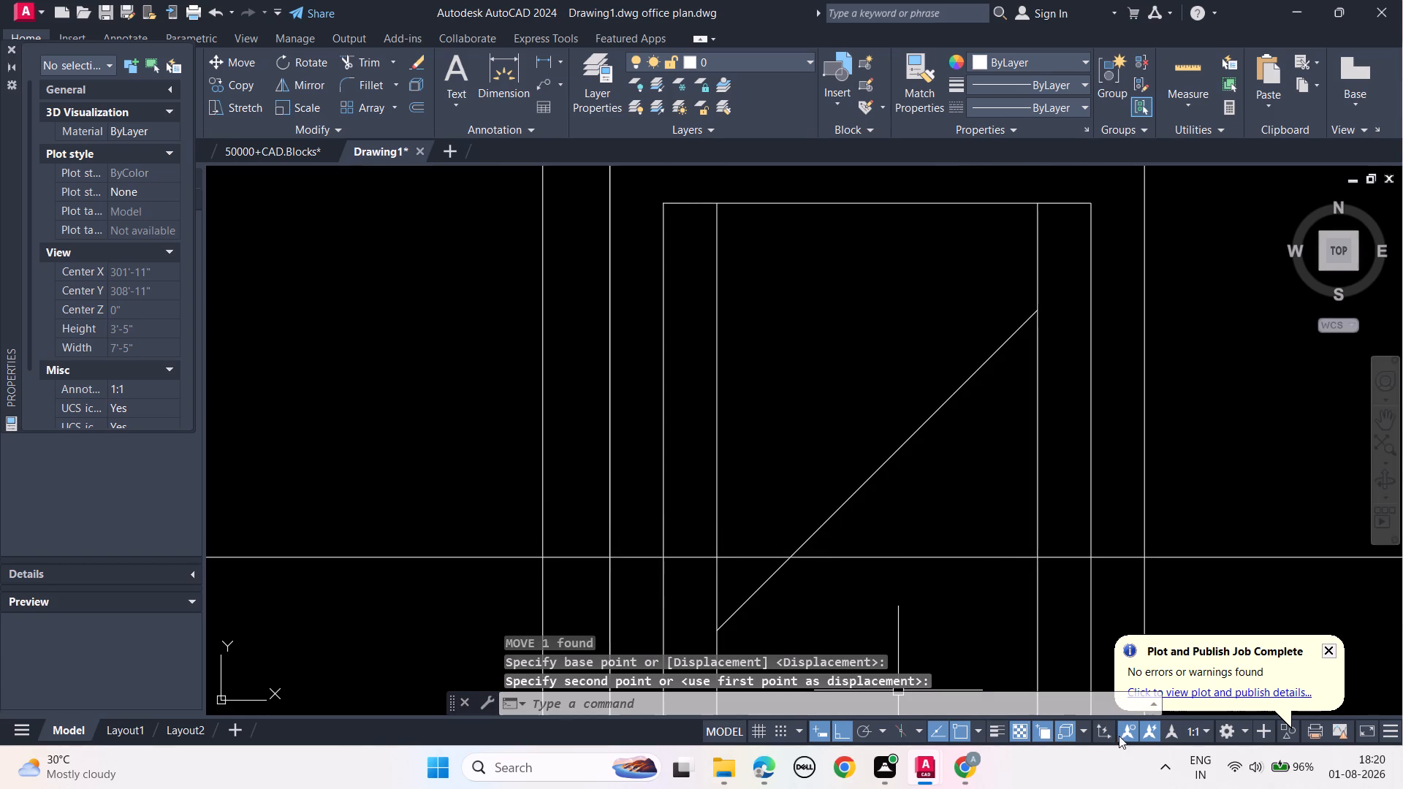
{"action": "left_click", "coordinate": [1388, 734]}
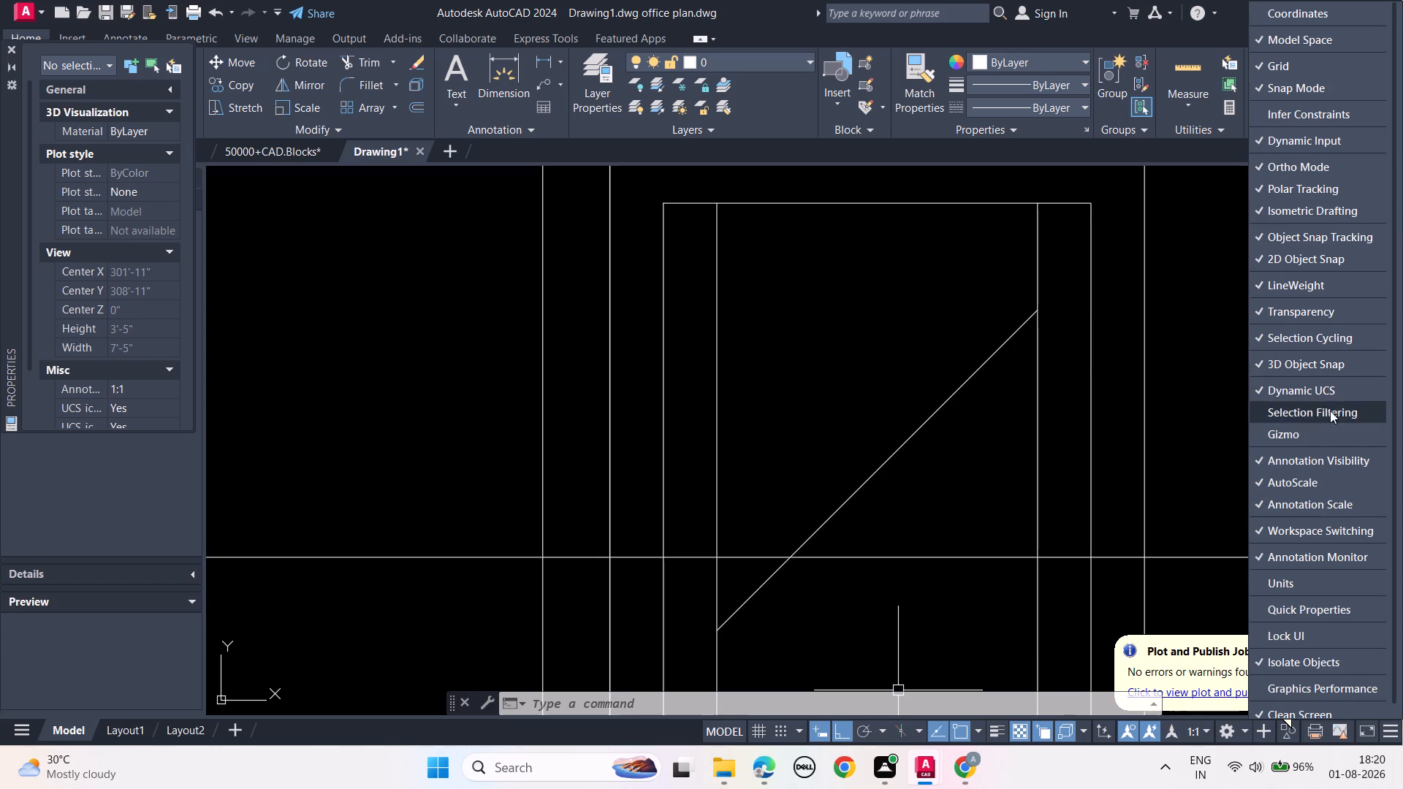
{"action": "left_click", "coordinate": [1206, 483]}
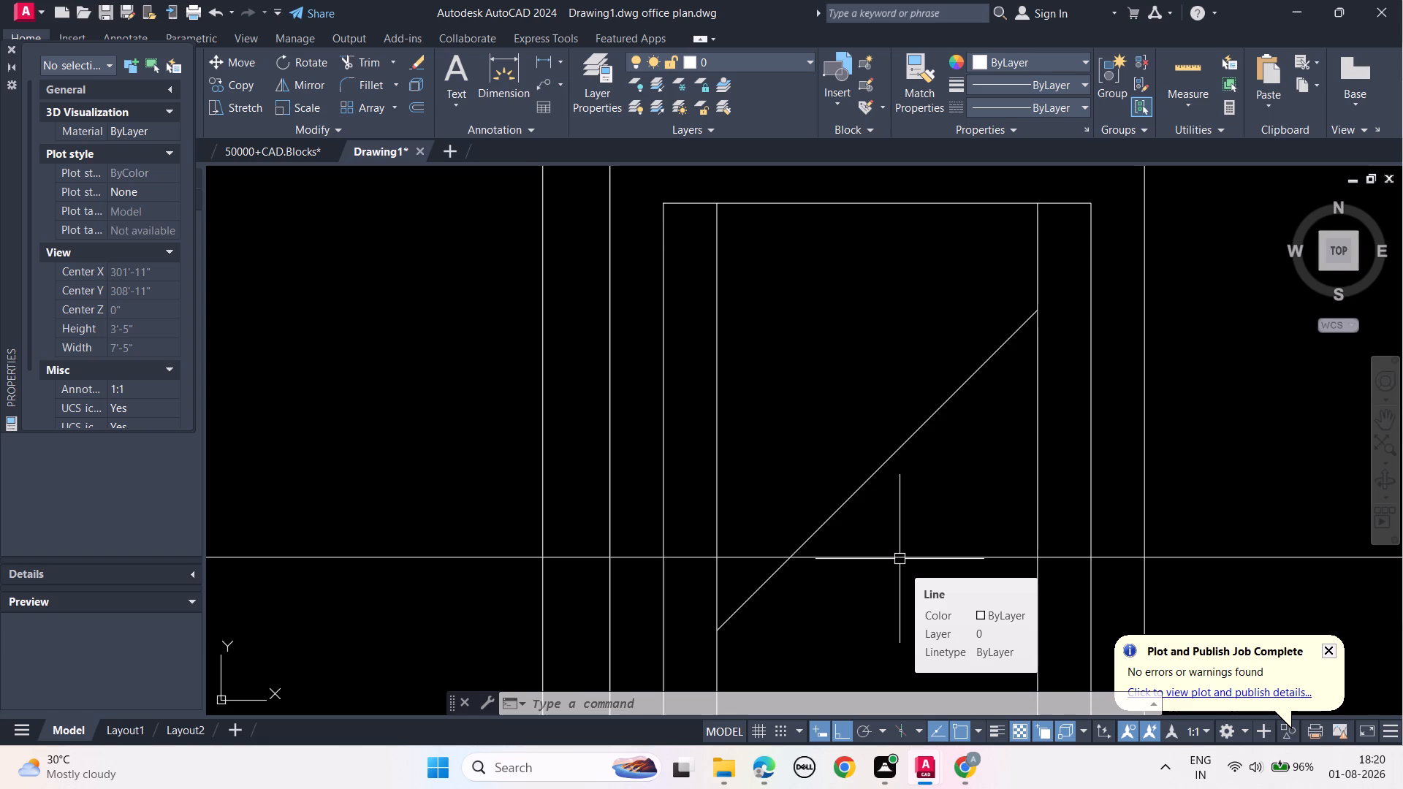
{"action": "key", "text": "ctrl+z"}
Save the drawing.
{"action": "scroll", "coordinate": [837, 361], "scroll_direction": "down", "scroll_amount": 4}
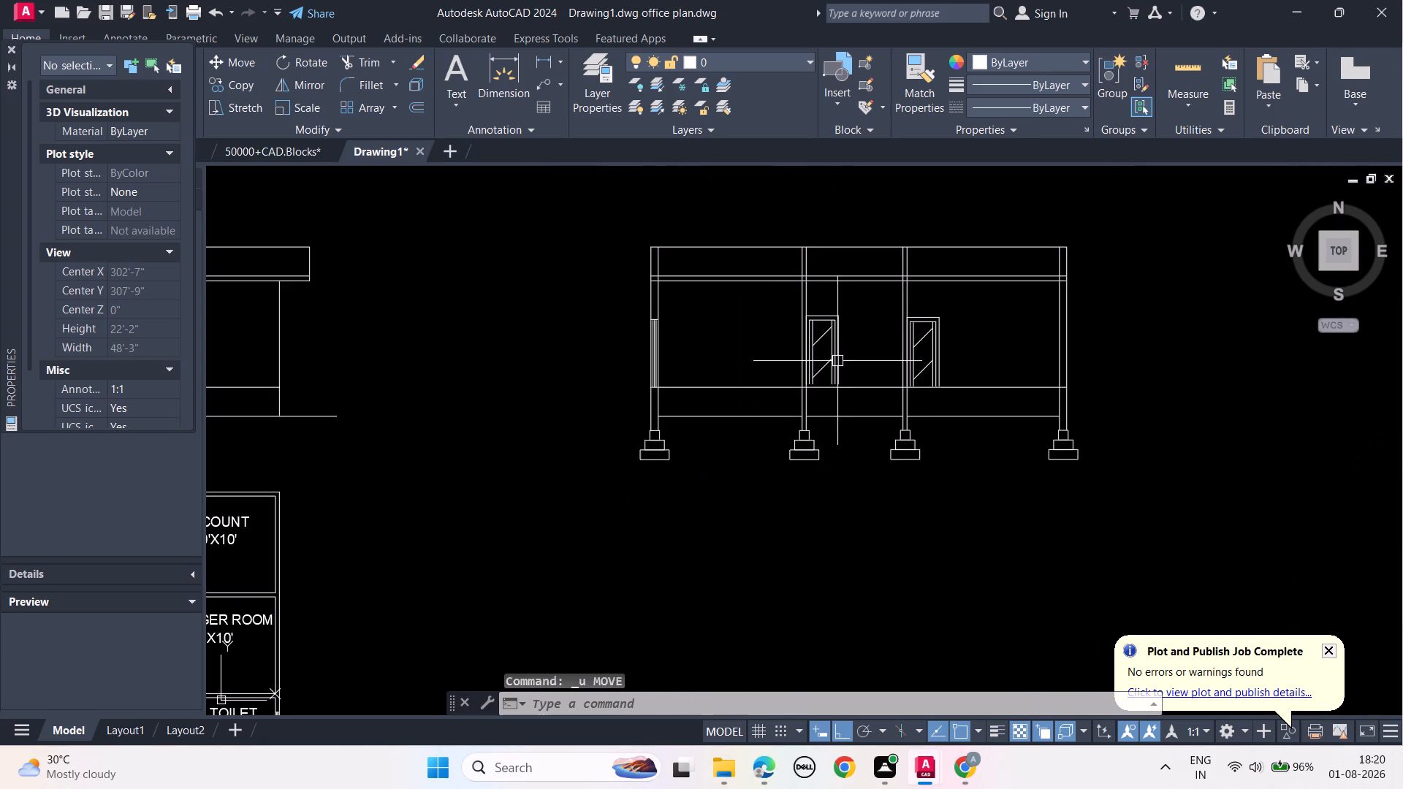
{"action": "key", "text": "ctrl+s"}
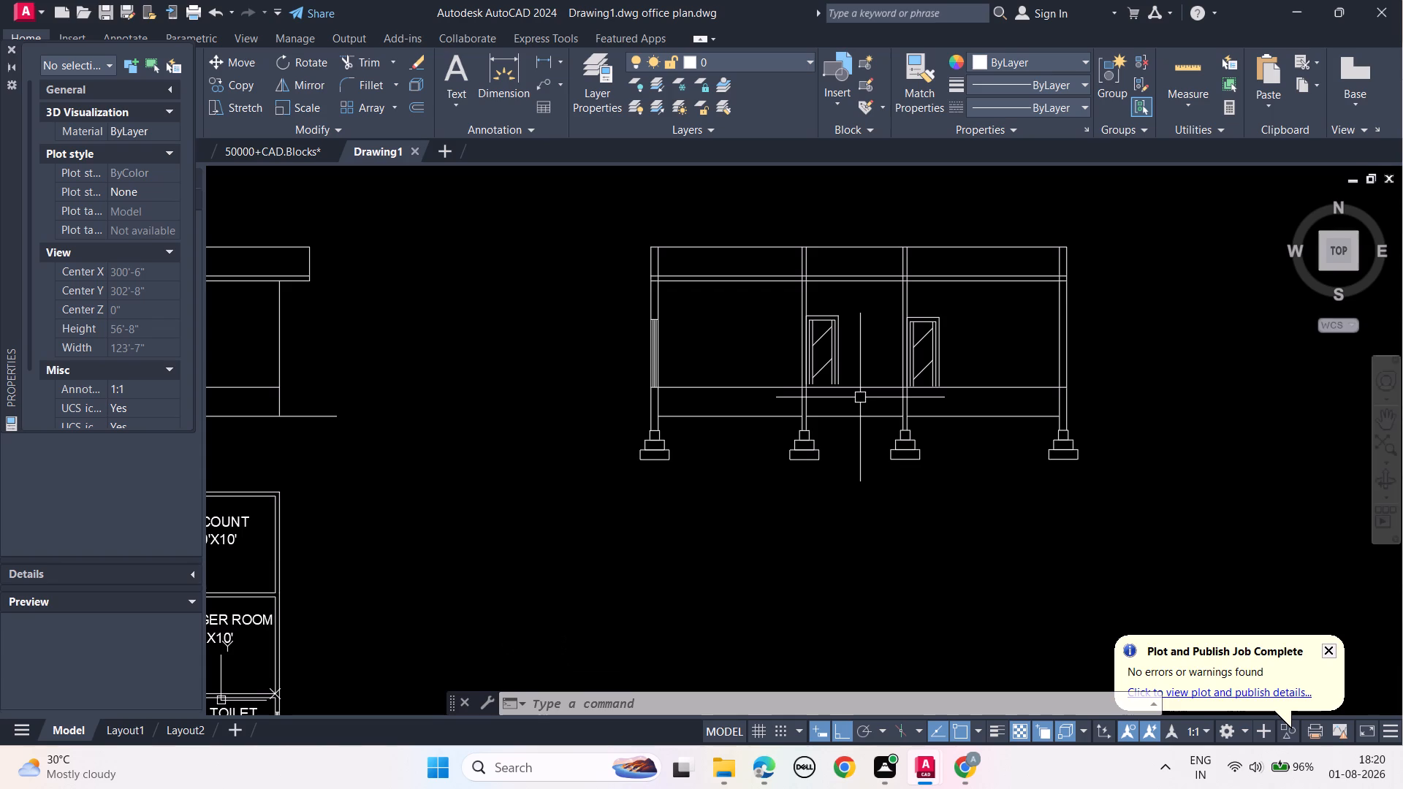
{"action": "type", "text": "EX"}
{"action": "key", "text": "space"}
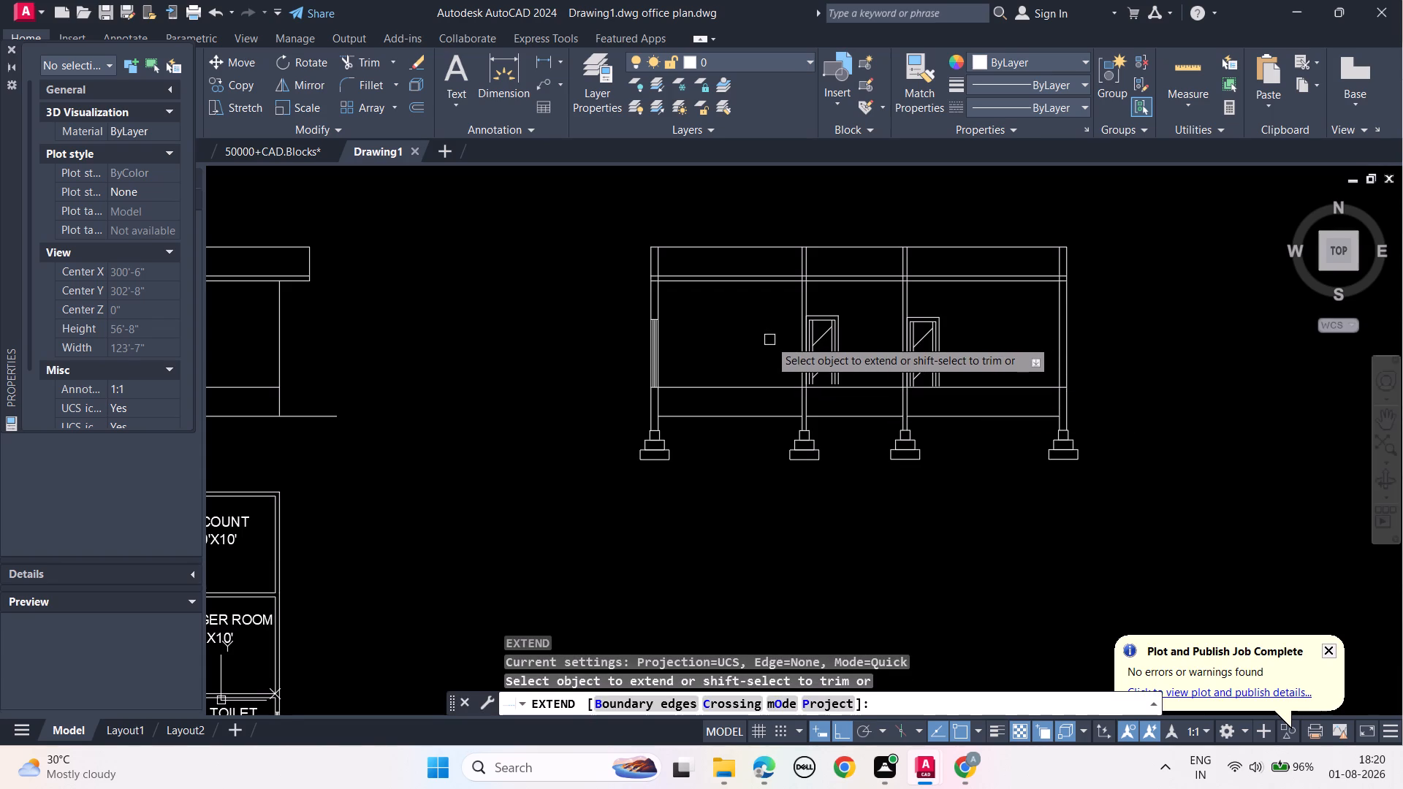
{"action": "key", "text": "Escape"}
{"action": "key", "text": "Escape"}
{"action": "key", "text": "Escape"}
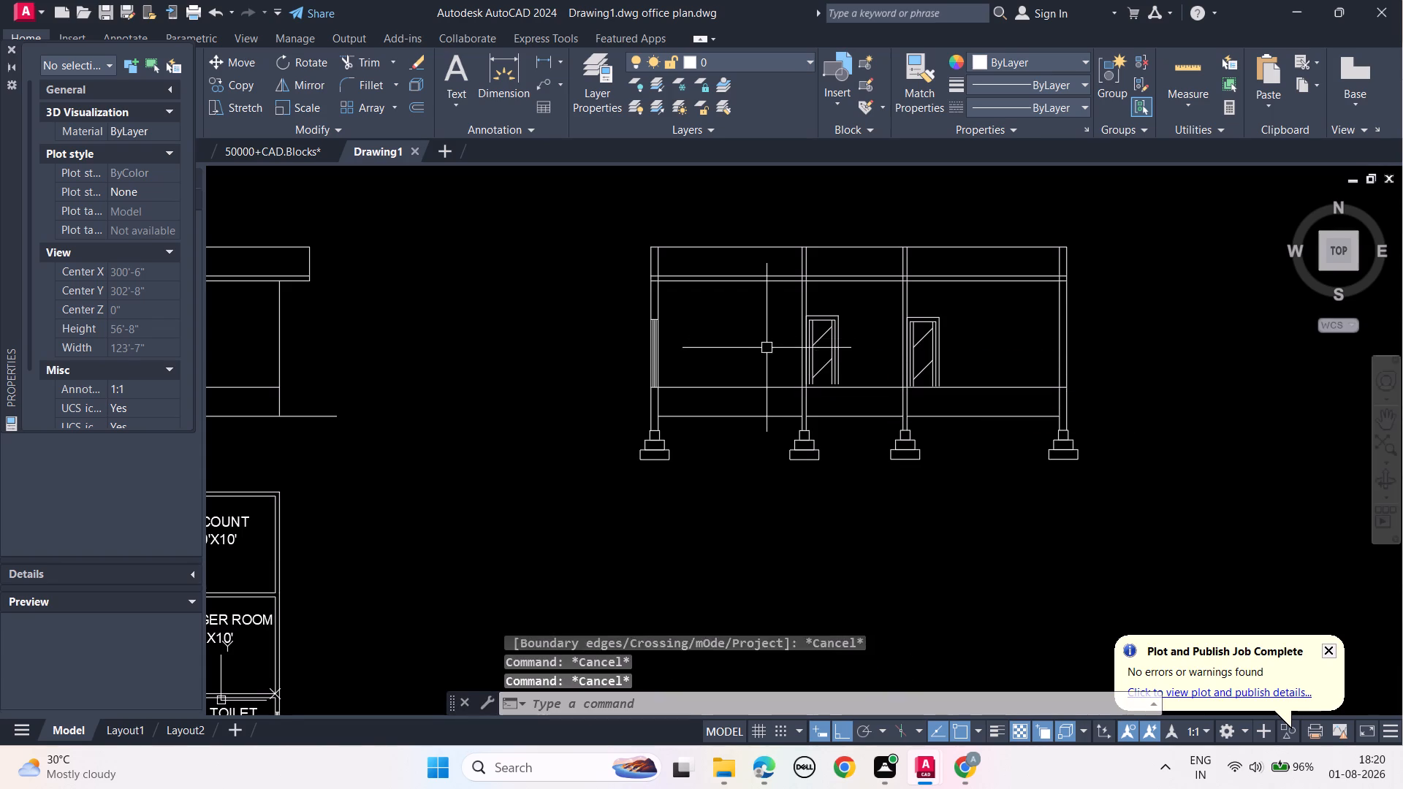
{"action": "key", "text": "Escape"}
Trim the end walls' inner lines and both partition walls' lines out of the parapet band above the section's roof slab.
{"action": "middle_click_drag", "start_coordinate": [859, 335], "coordinate": [760, 482]}
{"action": "scroll", "coordinate": [753, 476], "scroll_direction": "up", "scroll_amount": 2}
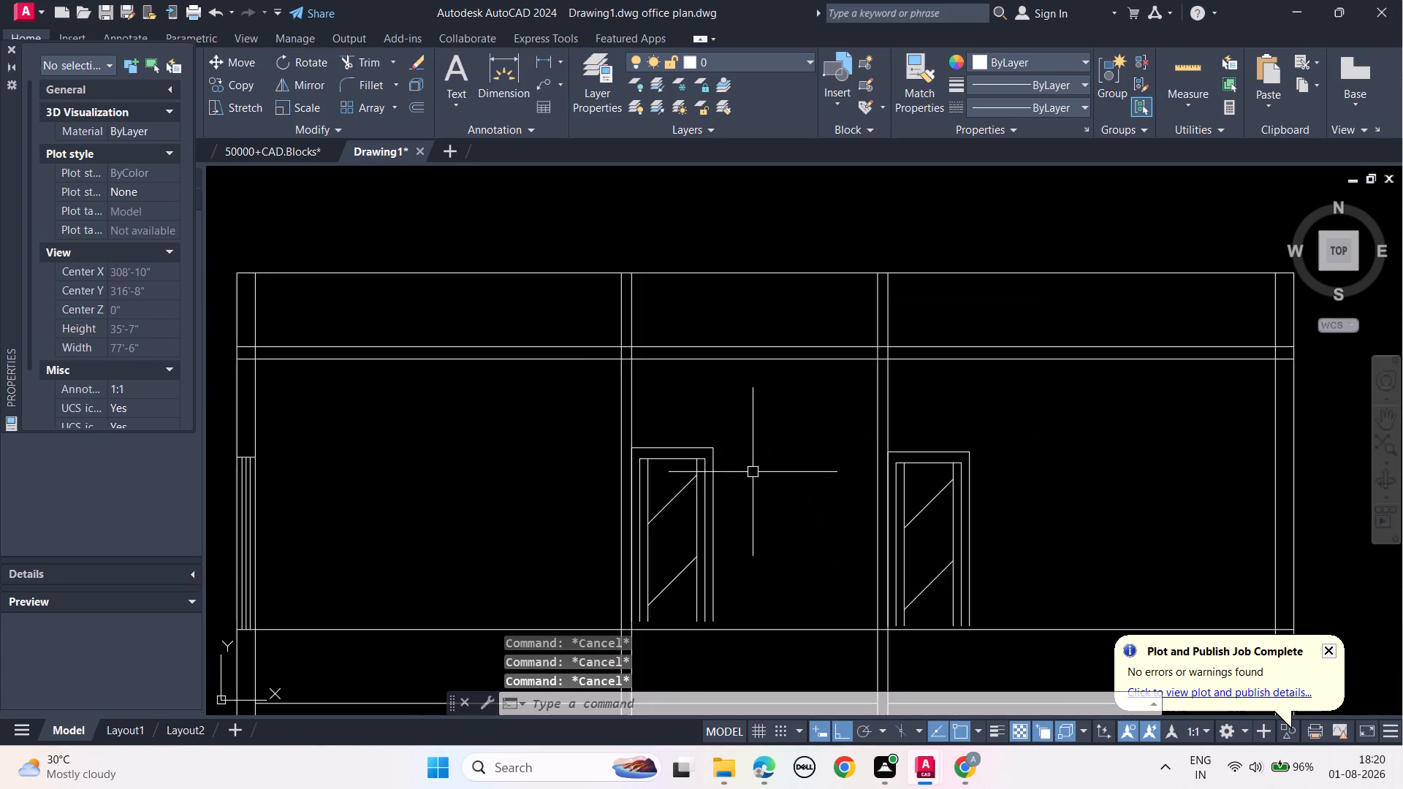
{"action": "scroll", "coordinate": [752, 470], "scroll_direction": "down", "scroll_amount": 1}
{"action": "middle_click_drag", "start_coordinate": [756, 479], "coordinate": [728, 396]}
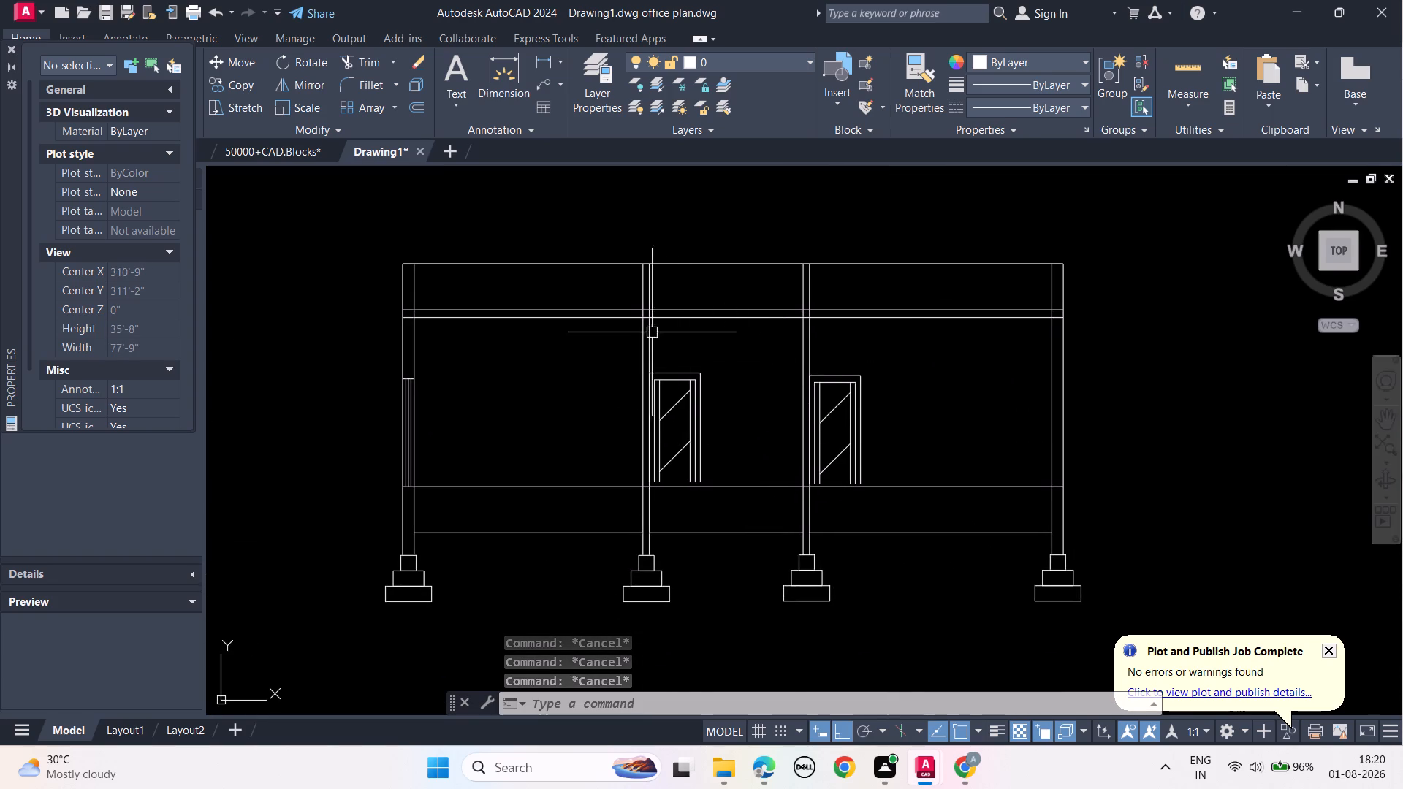
{"action": "scroll", "coordinate": [638, 324], "scroll_direction": "up", "scroll_amount": 3}
{"action": "middle_click_drag", "start_coordinate": [669, 295], "coordinate": [652, 340]}
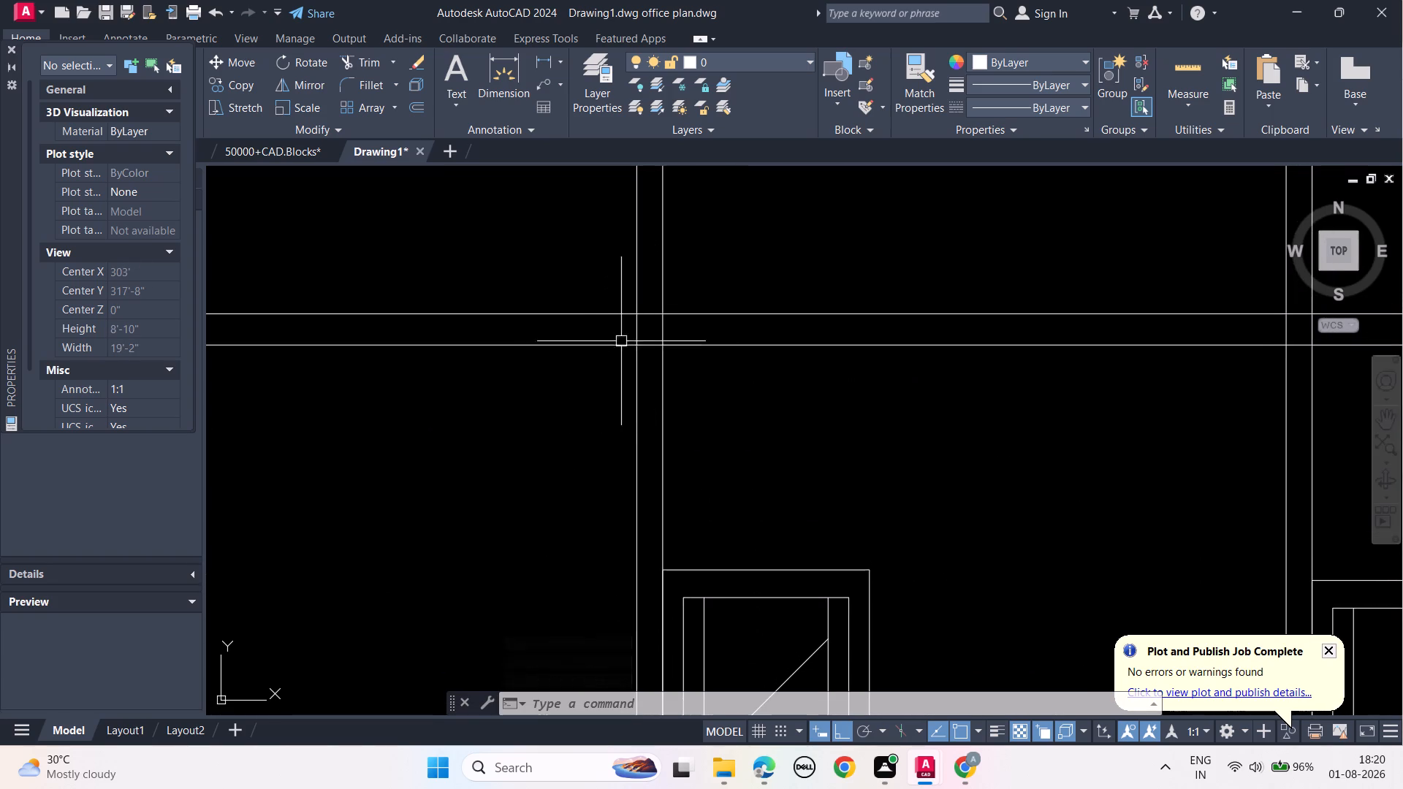
{"action": "scroll", "coordinate": [652, 342], "scroll_direction": "down", "scroll_amount": 2}
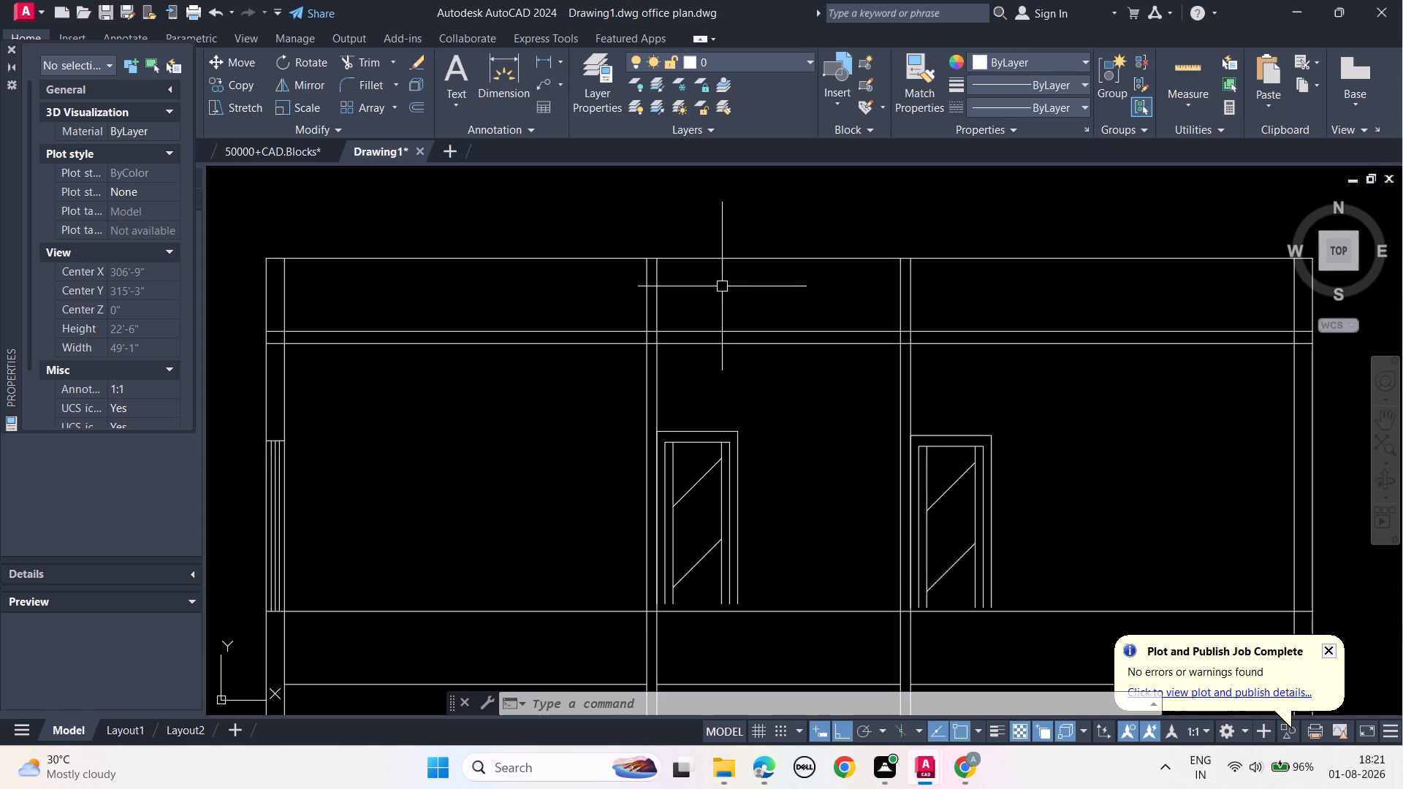
{"action": "type", "text": "TR"}
{"action": "key", "text": "space"}
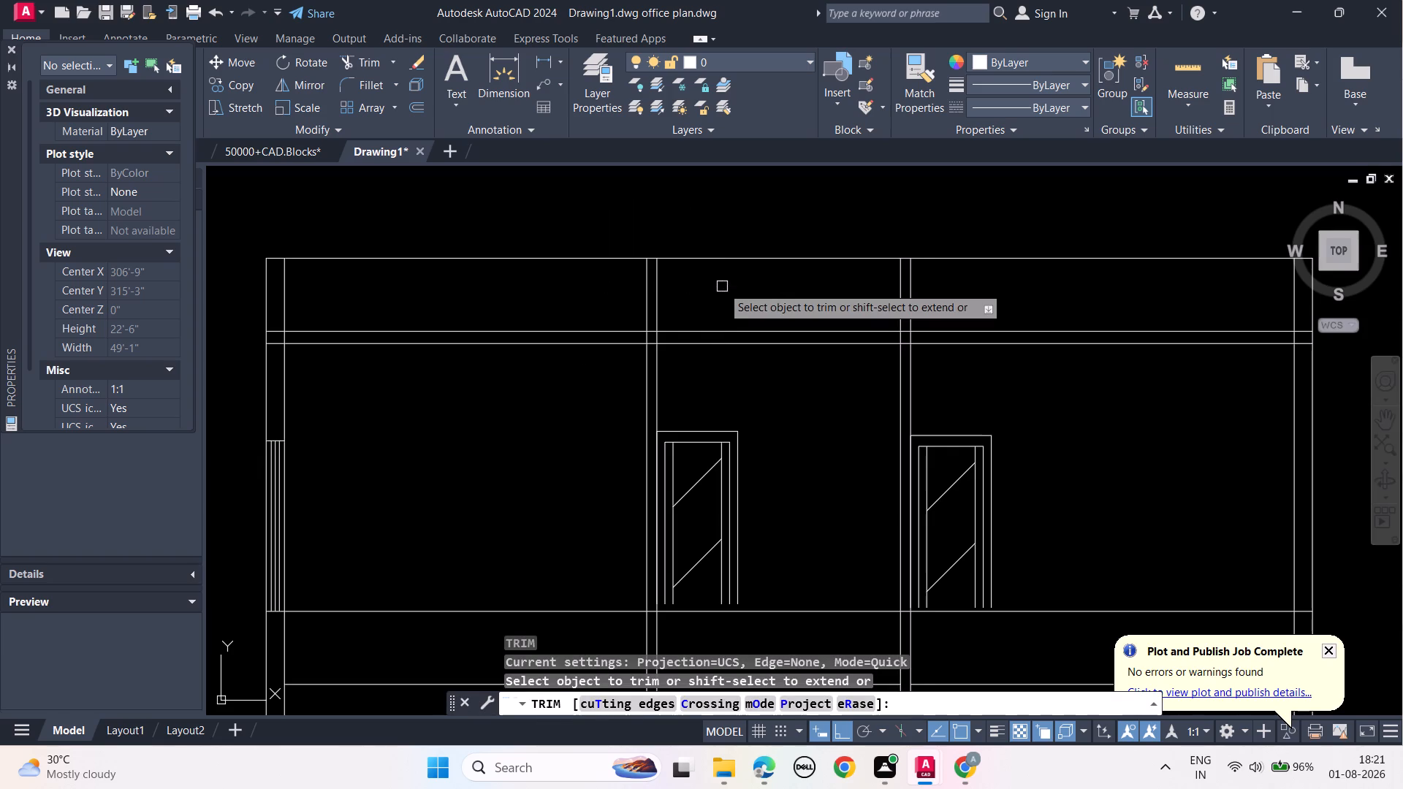
{"action": "left_click", "coordinate": [284, 291]}
{"action": "left_click_drag", "start_coordinate": [599, 291], "coordinate": [776, 291]}
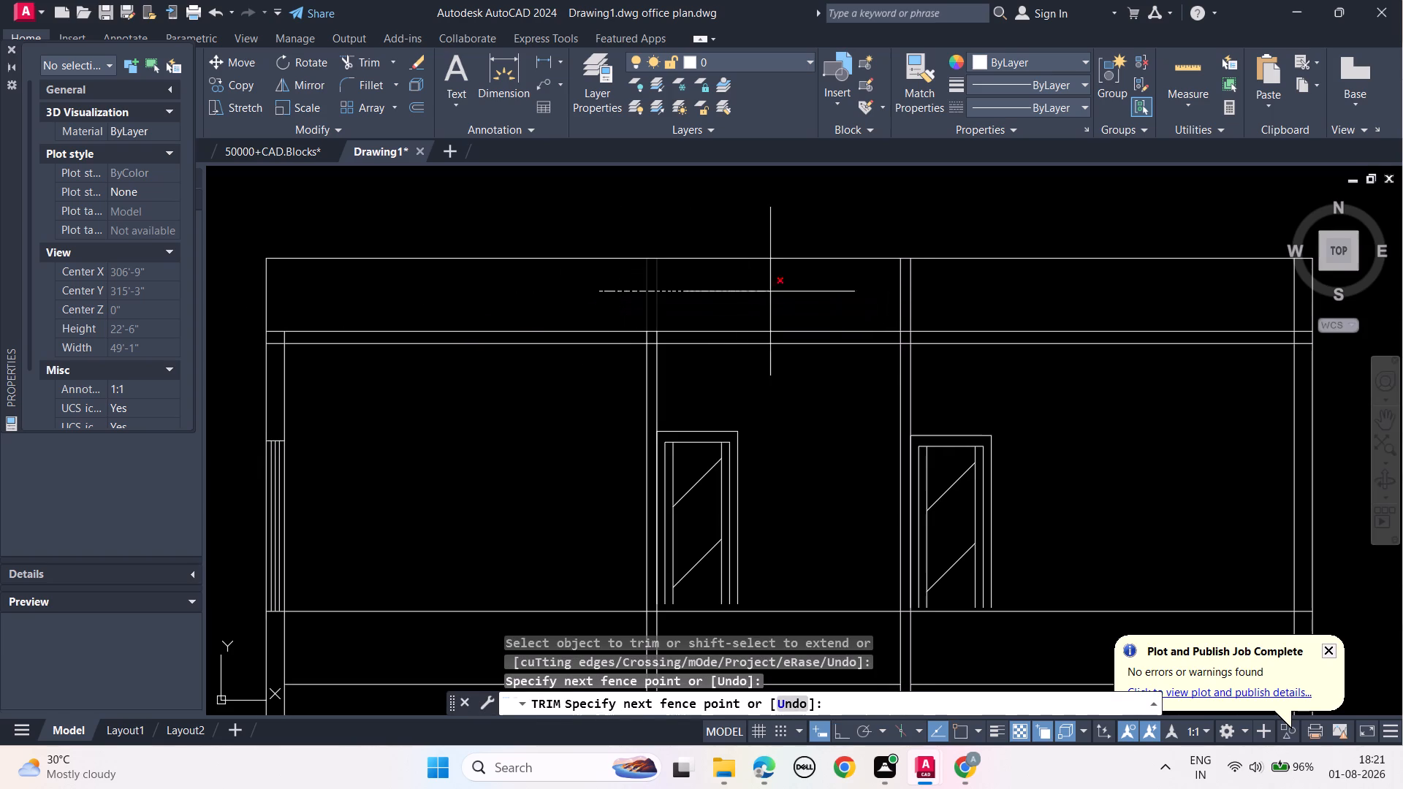
{"action": "left_click_drag", "start_coordinate": [776, 291], "coordinate": [972, 283]}
{"action": "middle_click_drag", "start_coordinate": [974, 289], "coordinate": [601, 323]}
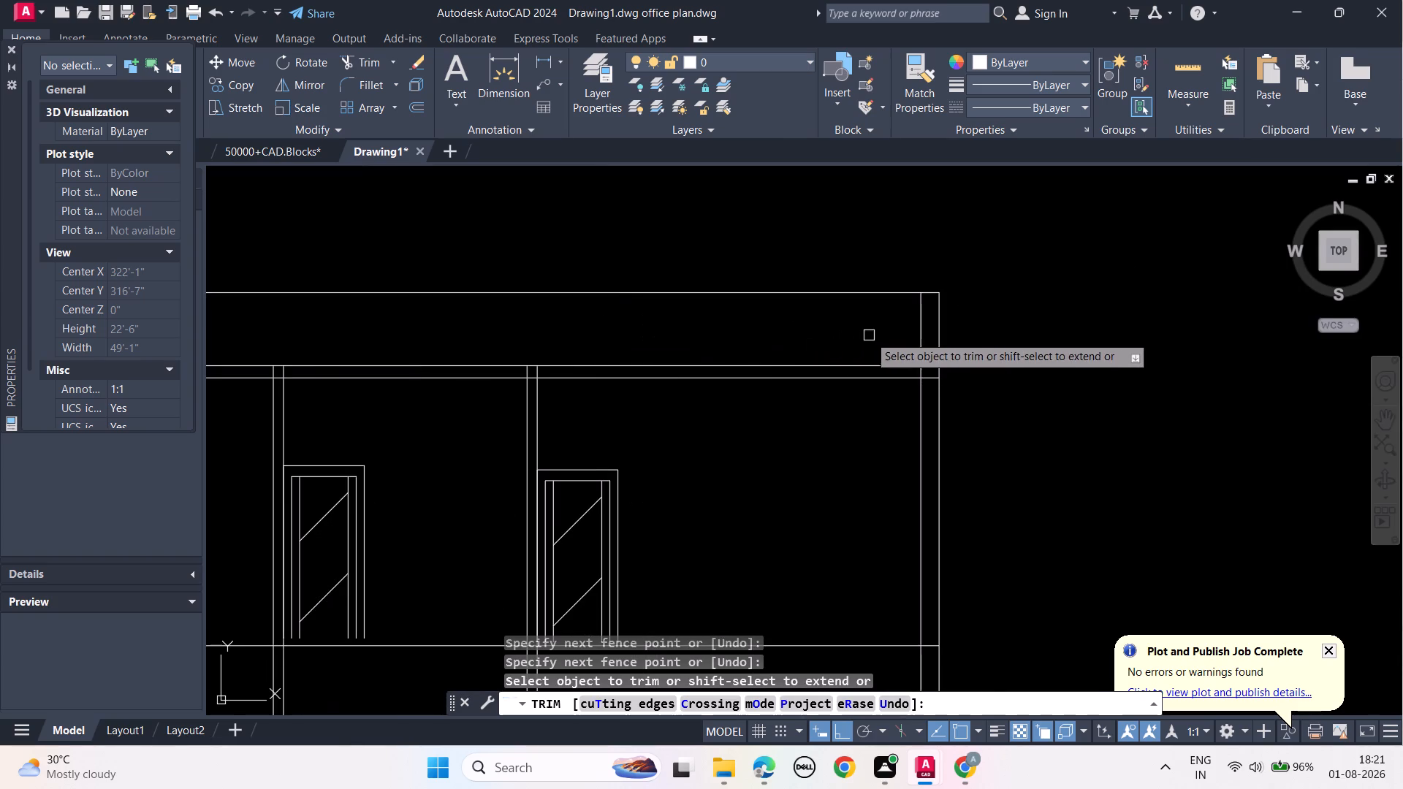
{"action": "left_click", "coordinate": [919, 329]}
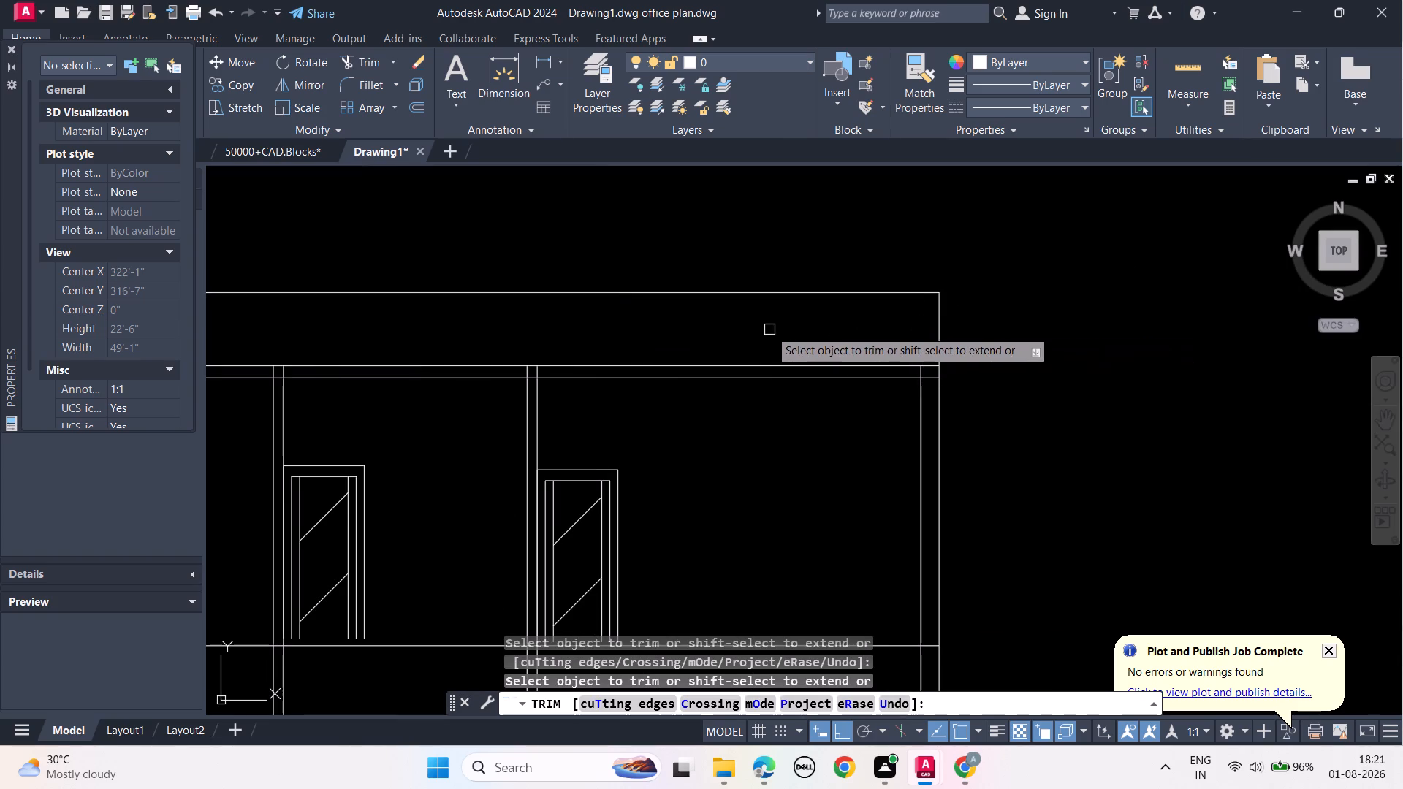
{"action": "key", "text": "Escape"}
{"action": "key", "text": "Escape"}
{"action": "key", "text": "Escape"}
{"action": "key", "text": "Escape"}
{"action": "key", "text": "Escape"}
{"action": "key", "text": "Escape"}
{"action": "key", "text": "Escape"}
Trim the inner line of the end wall with the window out of the roof slab thickness.
{"action": "scroll", "coordinate": [769, 352], "scroll_direction": "down", "scroll_amount": 1}
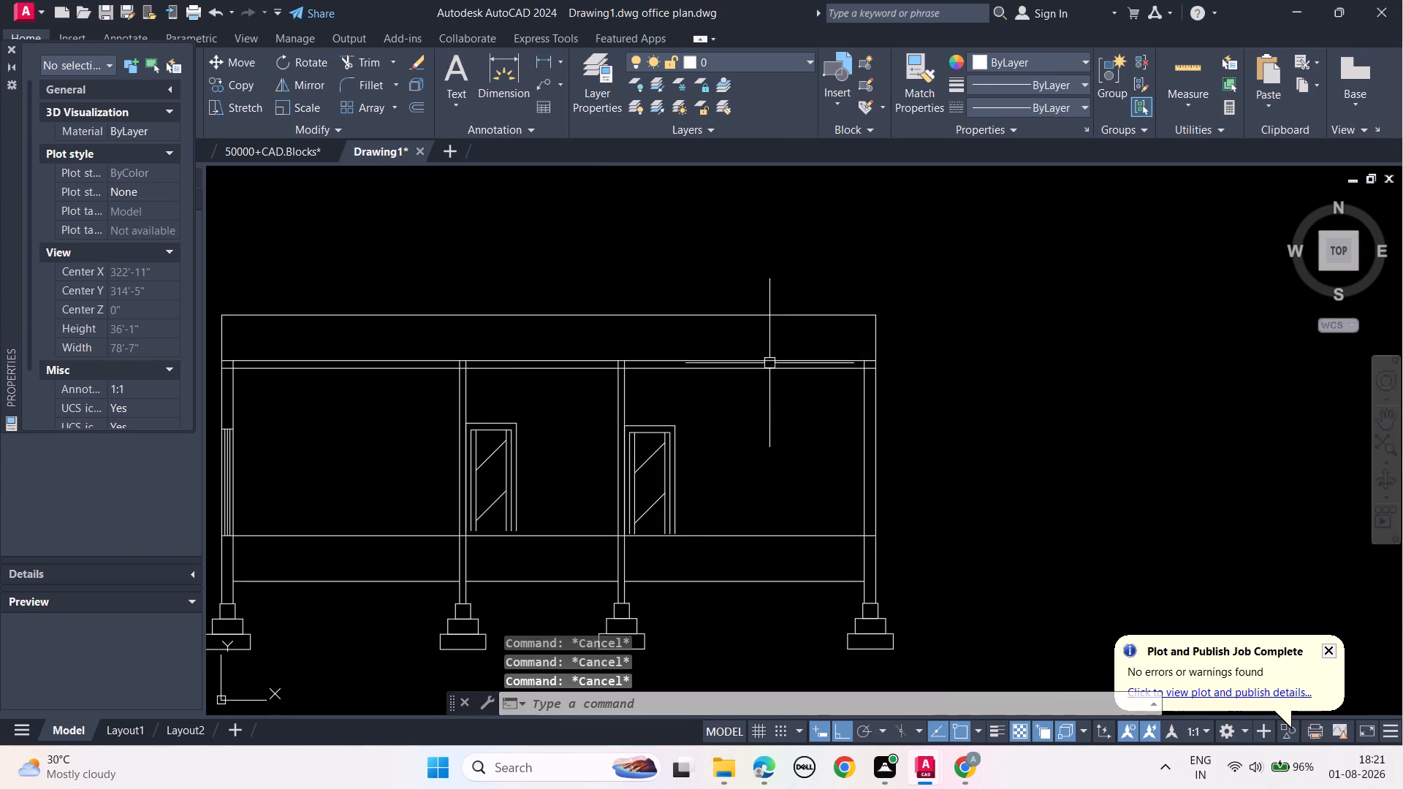
{"action": "middle_click_drag", "start_coordinate": [756, 427], "coordinate": [925, 402]}
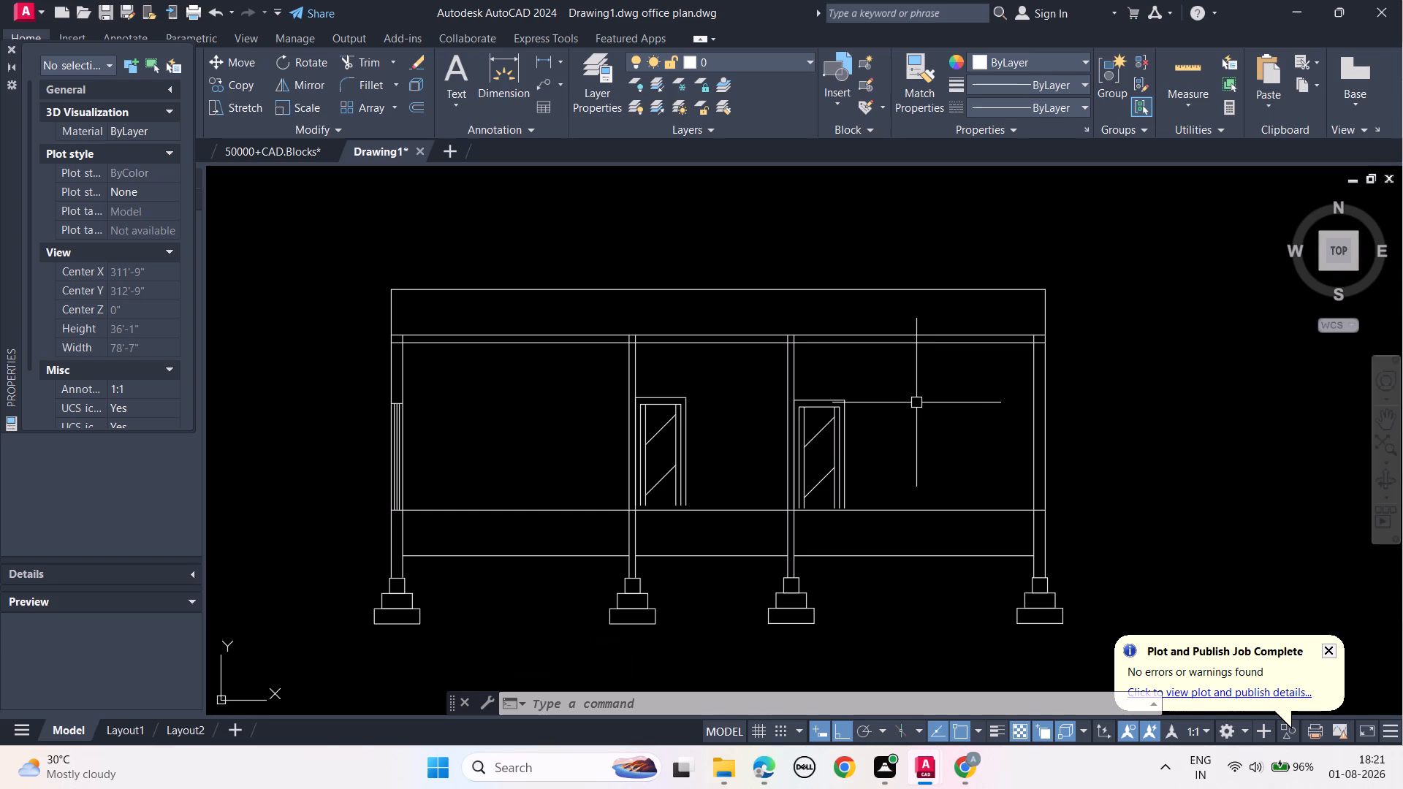
{"action": "middle_click_drag", "start_coordinate": [538, 401], "coordinate": [479, 427]}
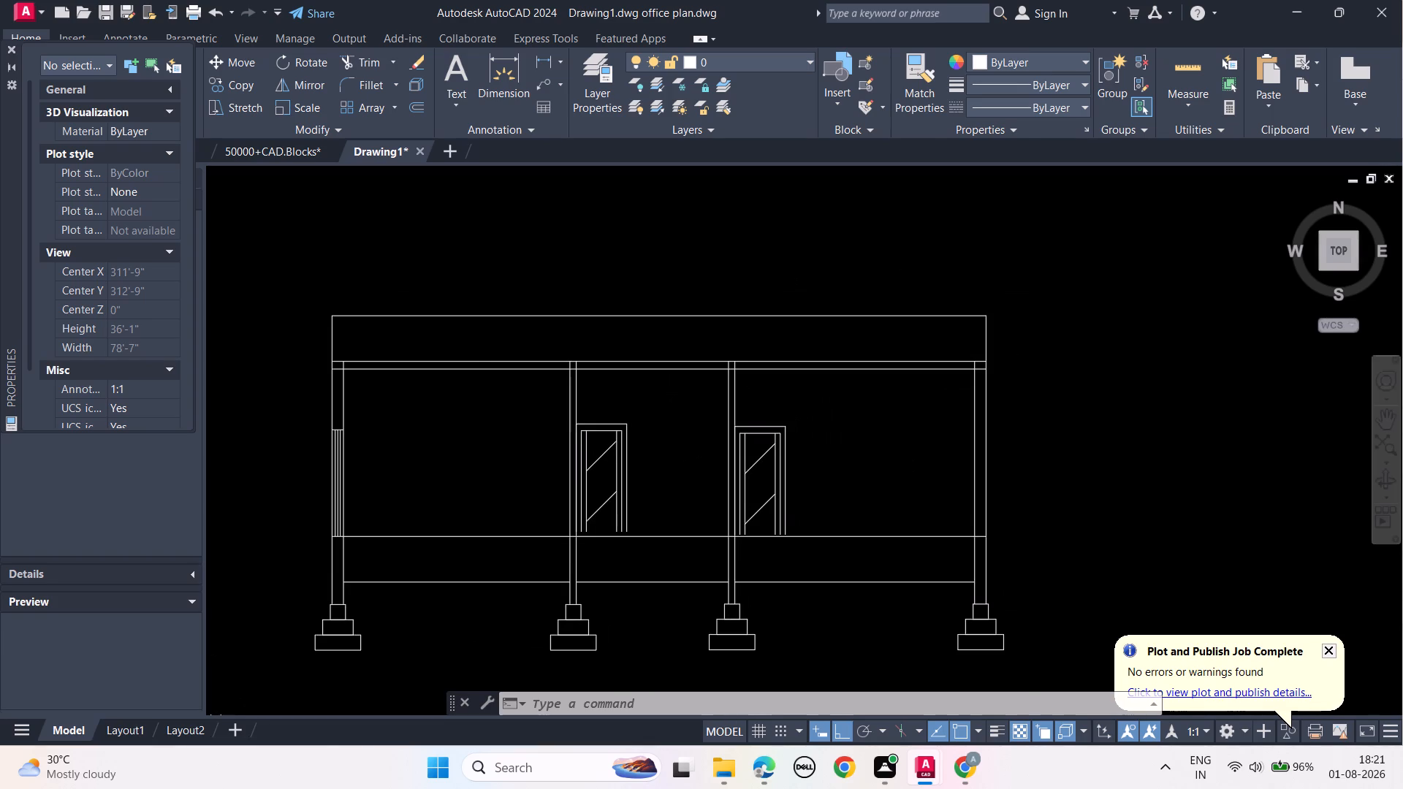
{"action": "scroll", "coordinate": [452, 373], "scroll_direction": "up", "scroll_amount": 2}
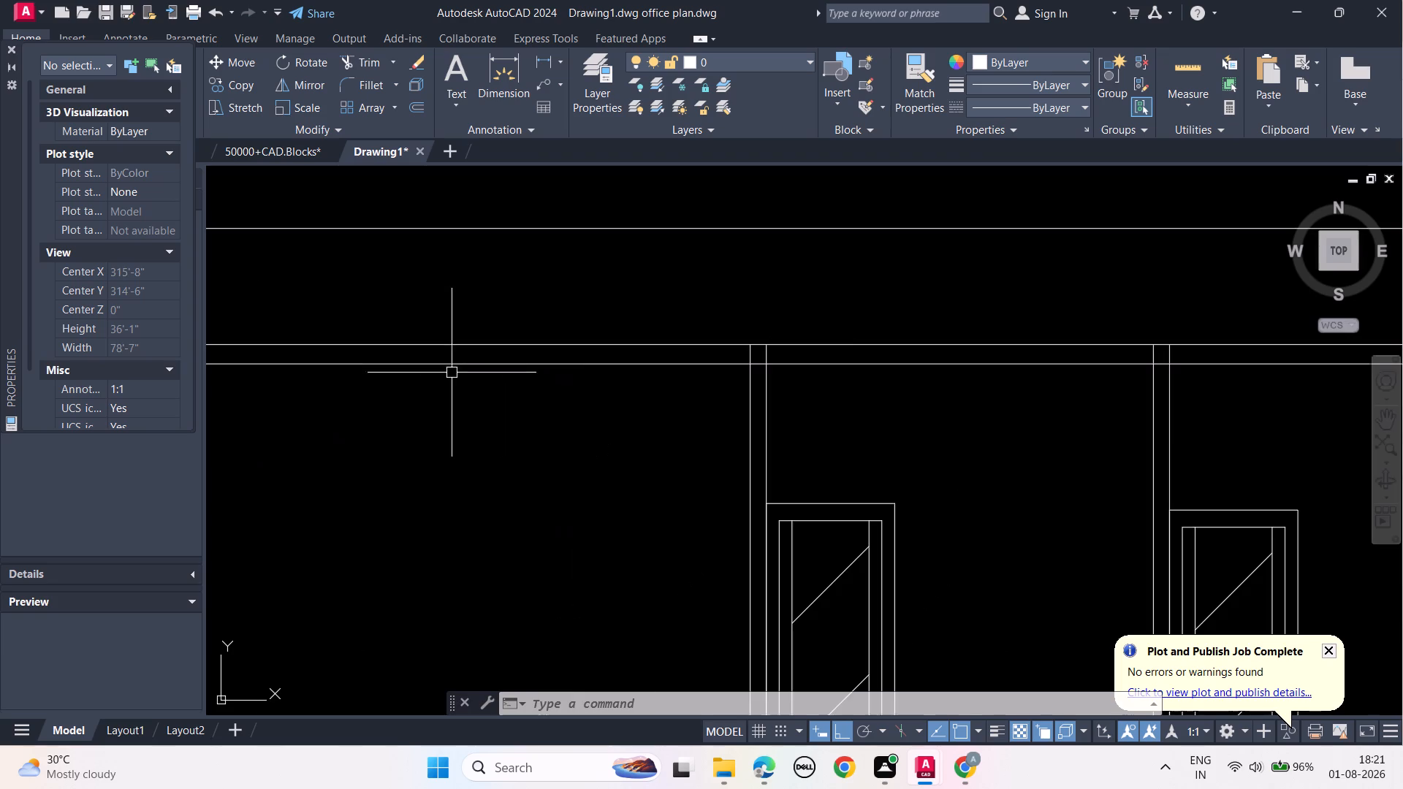
{"action": "scroll", "coordinate": [517, 391], "scroll_direction": "down", "scroll_amount": 1}
{"action": "middle_click_drag", "start_coordinate": [514, 562], "coordinate": [525, 481]}
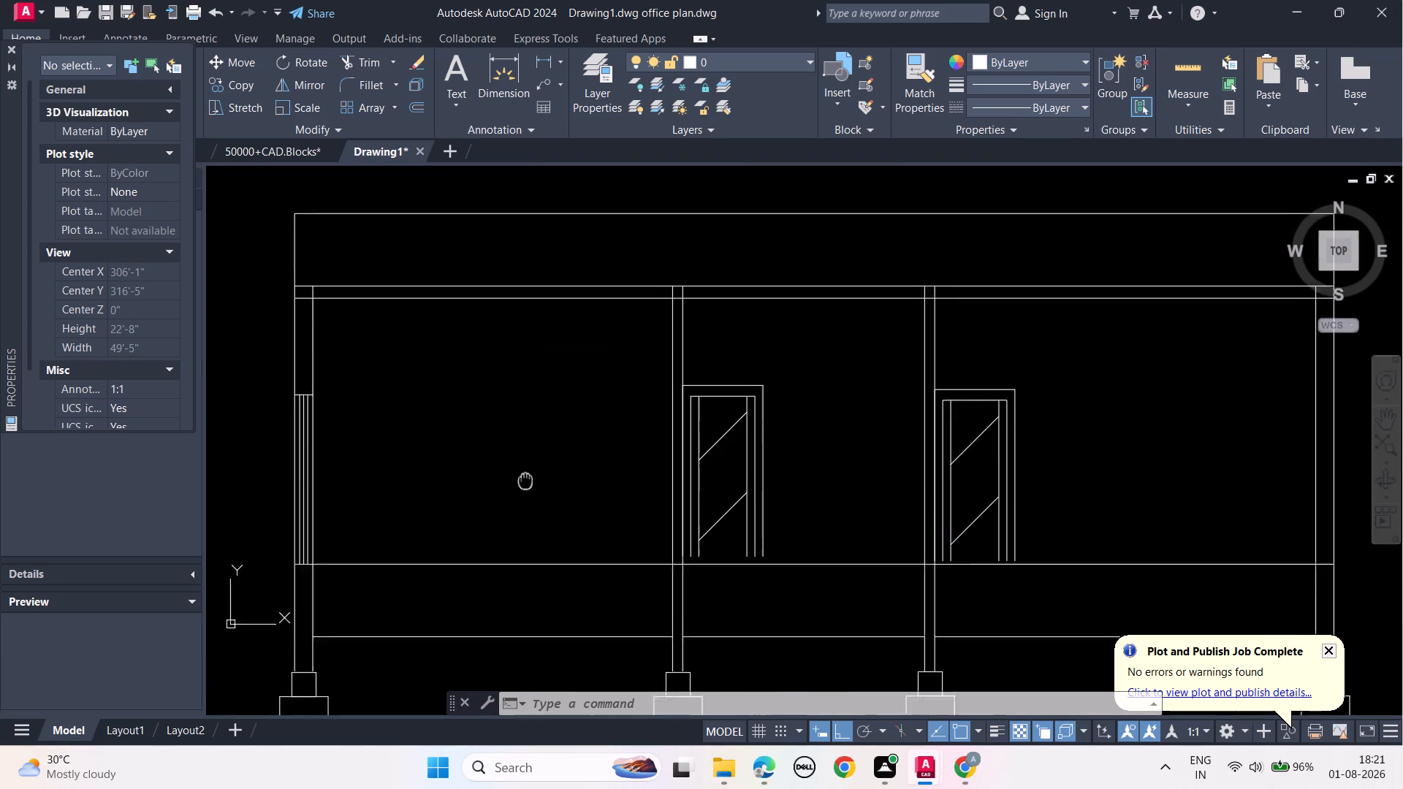
{"action": "middle_click_drag", "start_coordinate": [525, 481], "coordinate": [529, 430]}
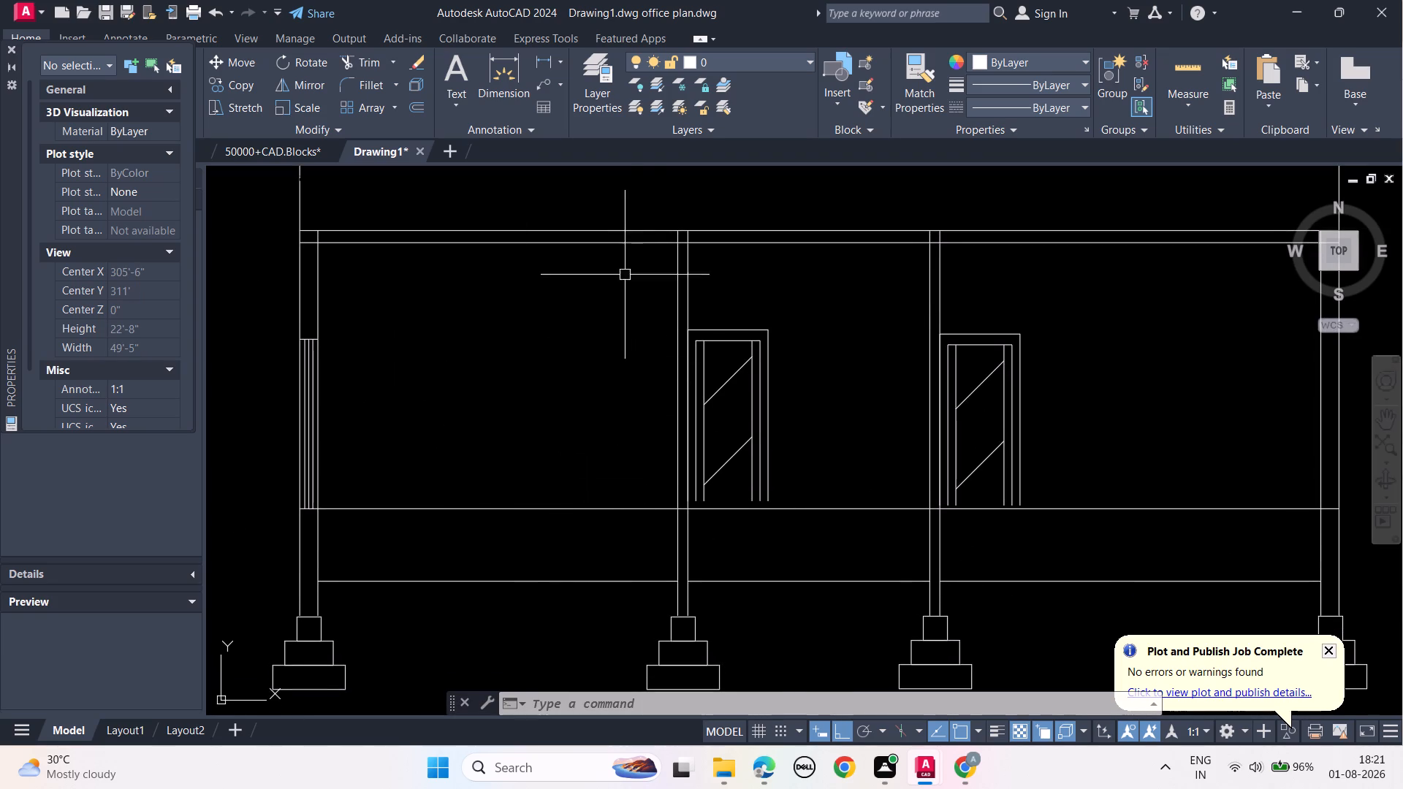
{"action": "middle_click_drag", "start_coordinate": [626, 367], "coordinate": [633, 468]}
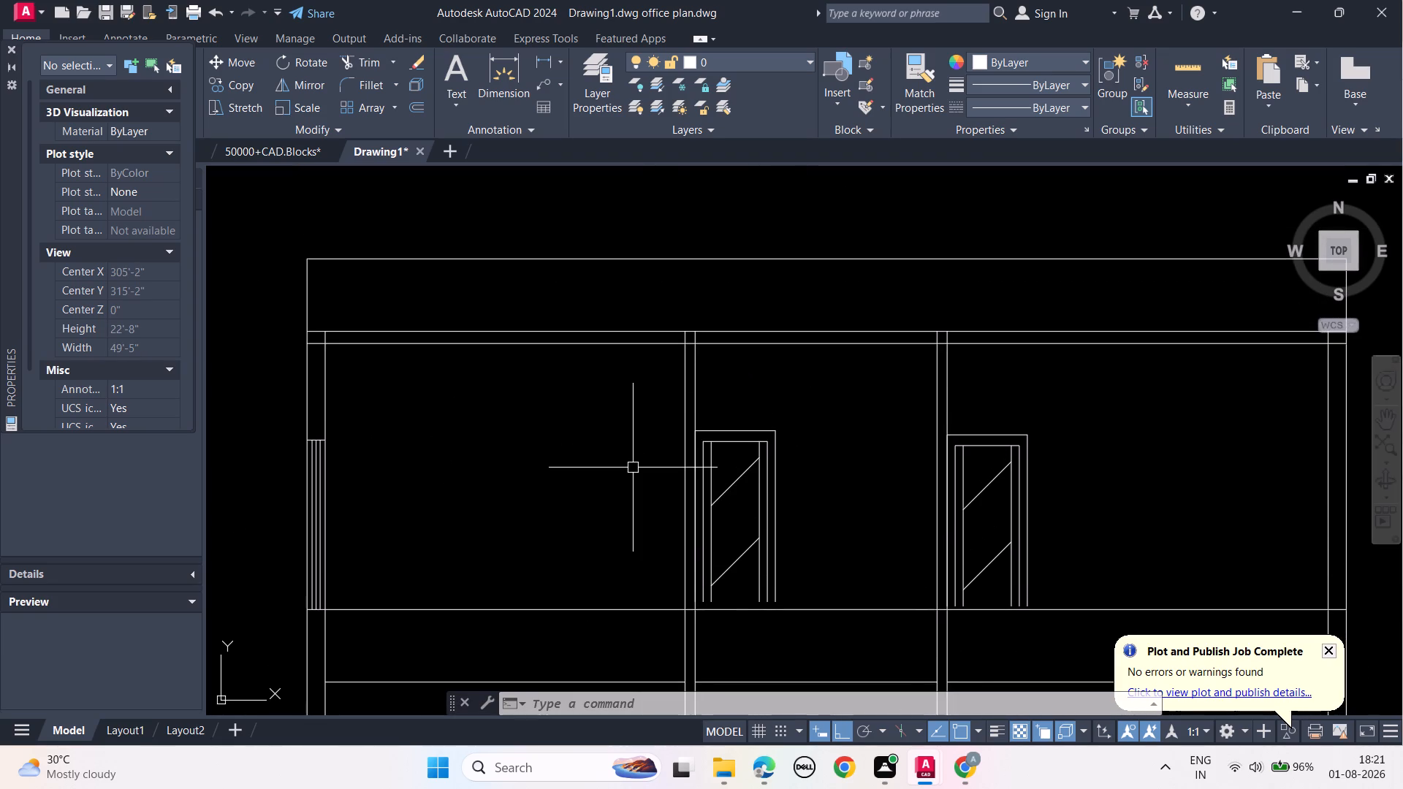
{"action": "type", "text": "TR"}
{"action": "key", "text": "space"}
{"action": "middle_click", "coordinate": [417, 407]}
{"action": "scroll", "coordinate": [419, 406], "scroll_direction": "up", "scroll_amount": 2}
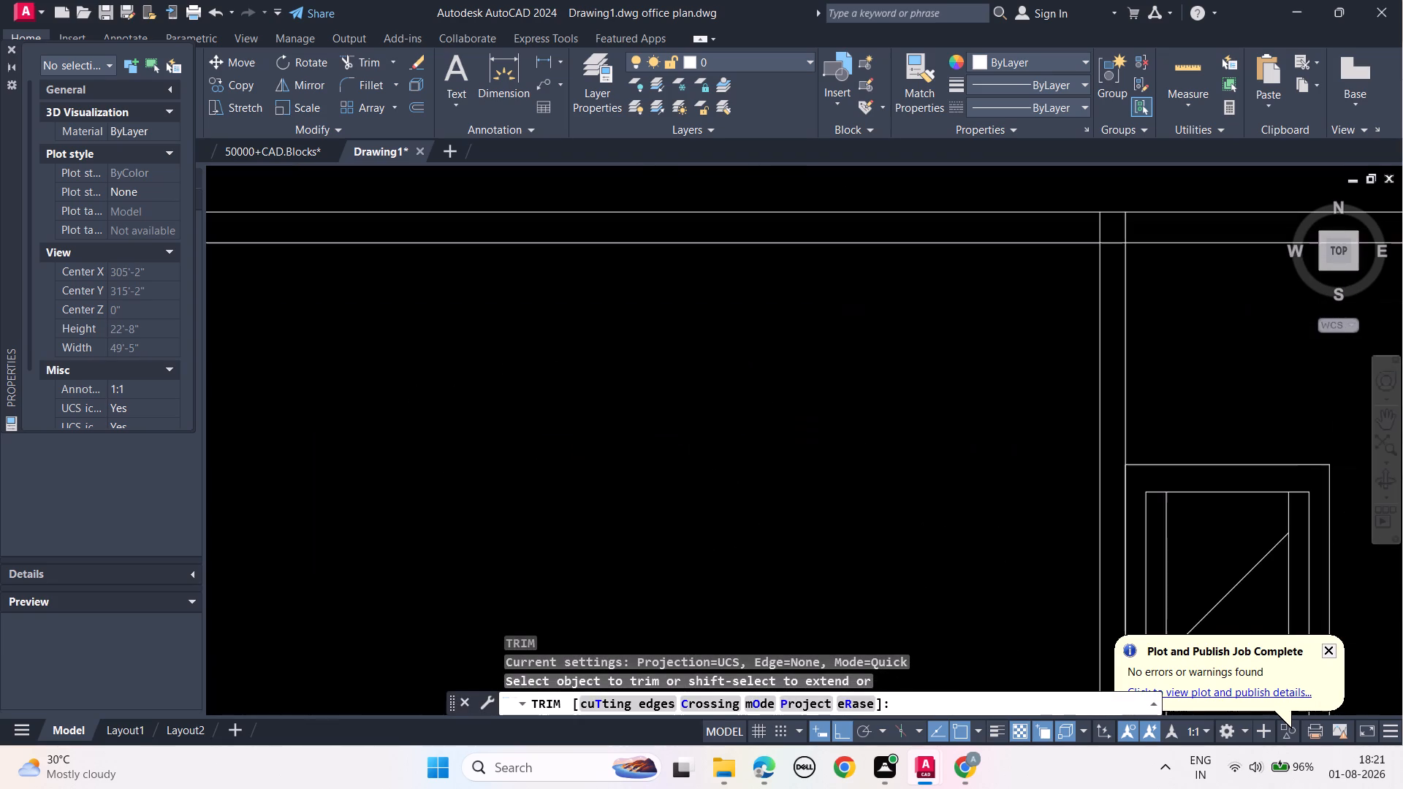
{"action": "middle_click_drag", "start_coordinate": [430, 396], "coordinate": [864, 502]}
{"action": "left_click", "coordinate": [617, 336]}
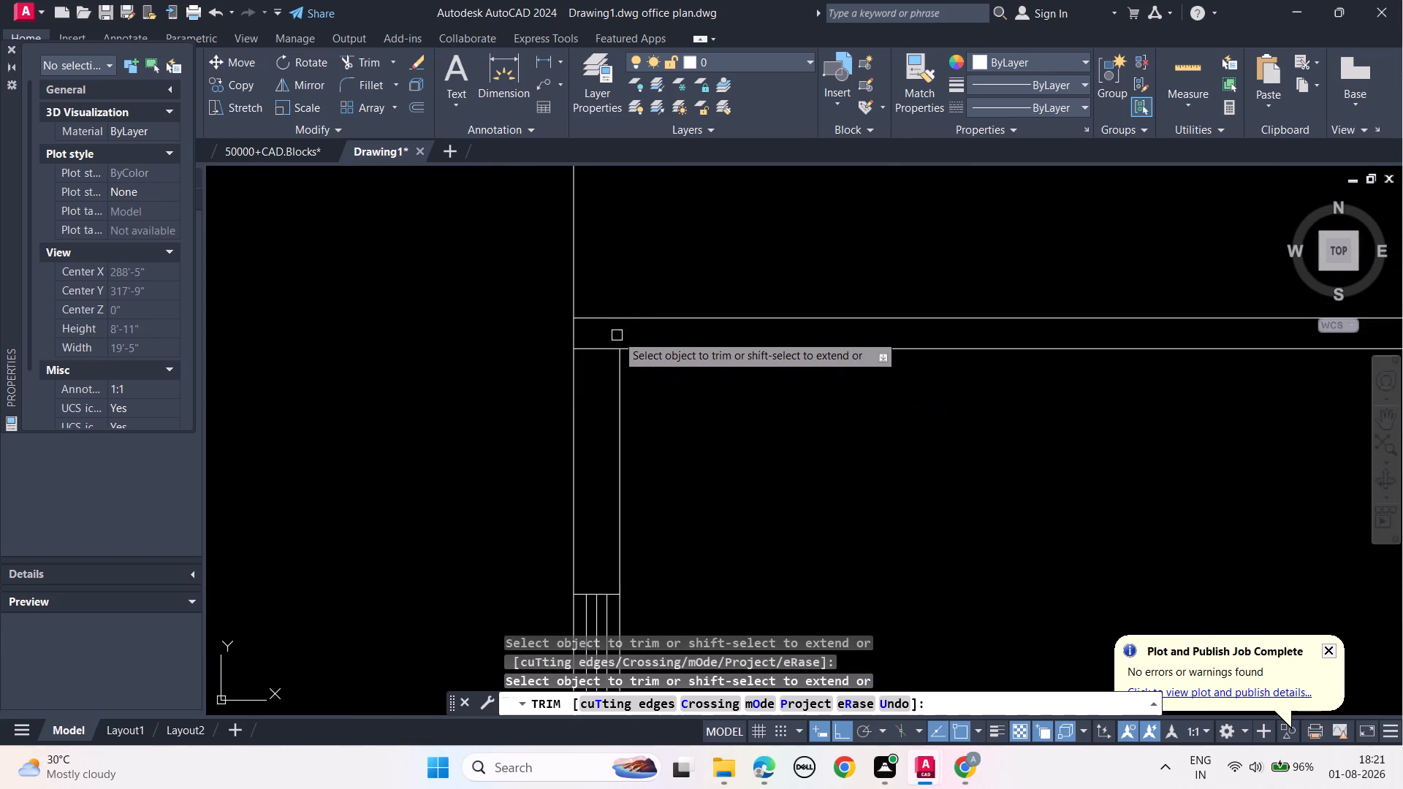
Trim the lines of both partition walls out of the roof slab thickness.
{"action": "scroll", "coordinate": [721, 417], "scroll_direction": "down", "scroll_amount": 1}
{"action": "middle_click_drag", "start_coordinate": [872, 454], "coordinate": [455, 484]}
{"action": "scroll", "coordinate": [849, 425], "scroll_direction": "up", "scroll_amount": 2}
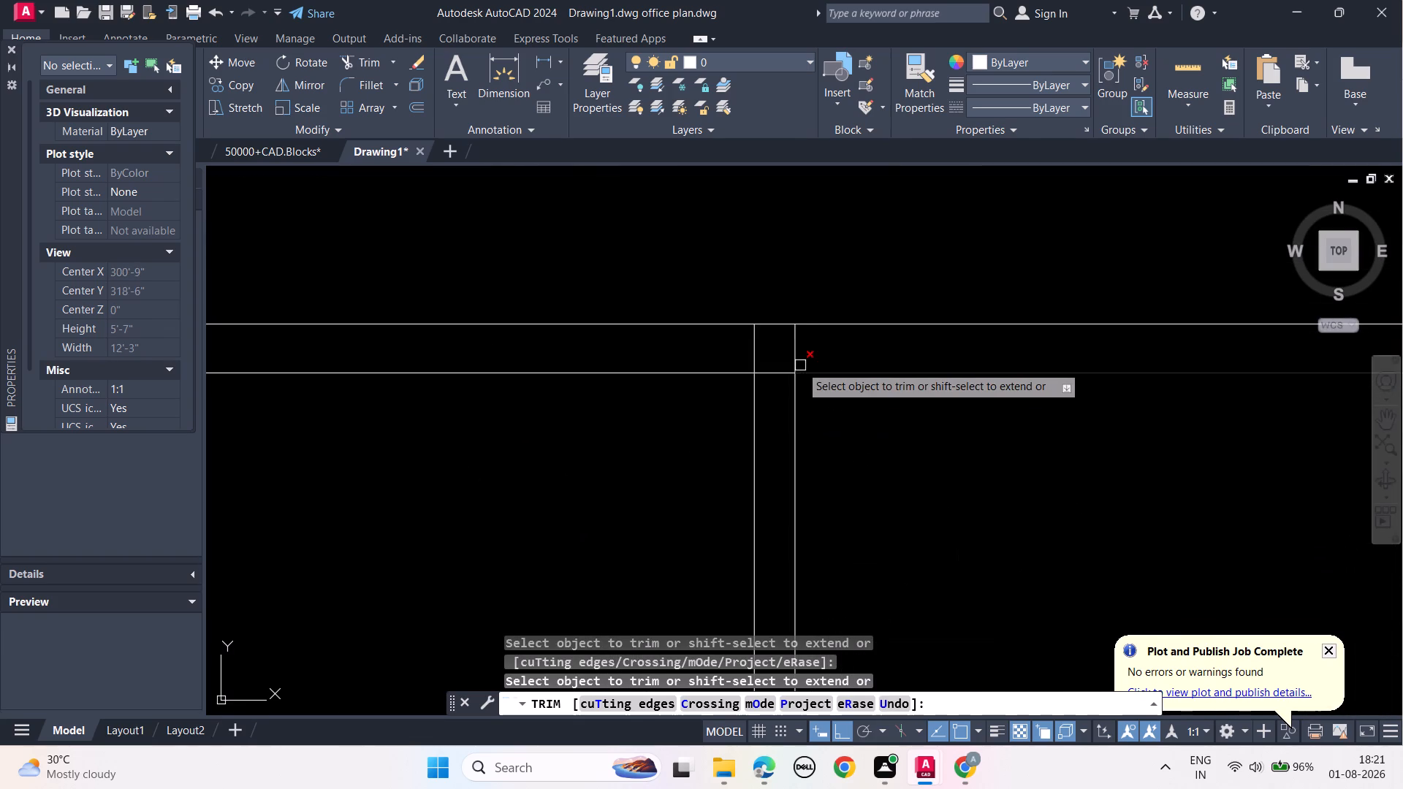
{"action": "left_click", "coordinate": [795, 352]}
{"action": "left_click", "coordinate": [758, 352]}
{"action": "scroll", "coordinate": [758, 352], "scroll_direction": "down", "scroll_amount": 1}
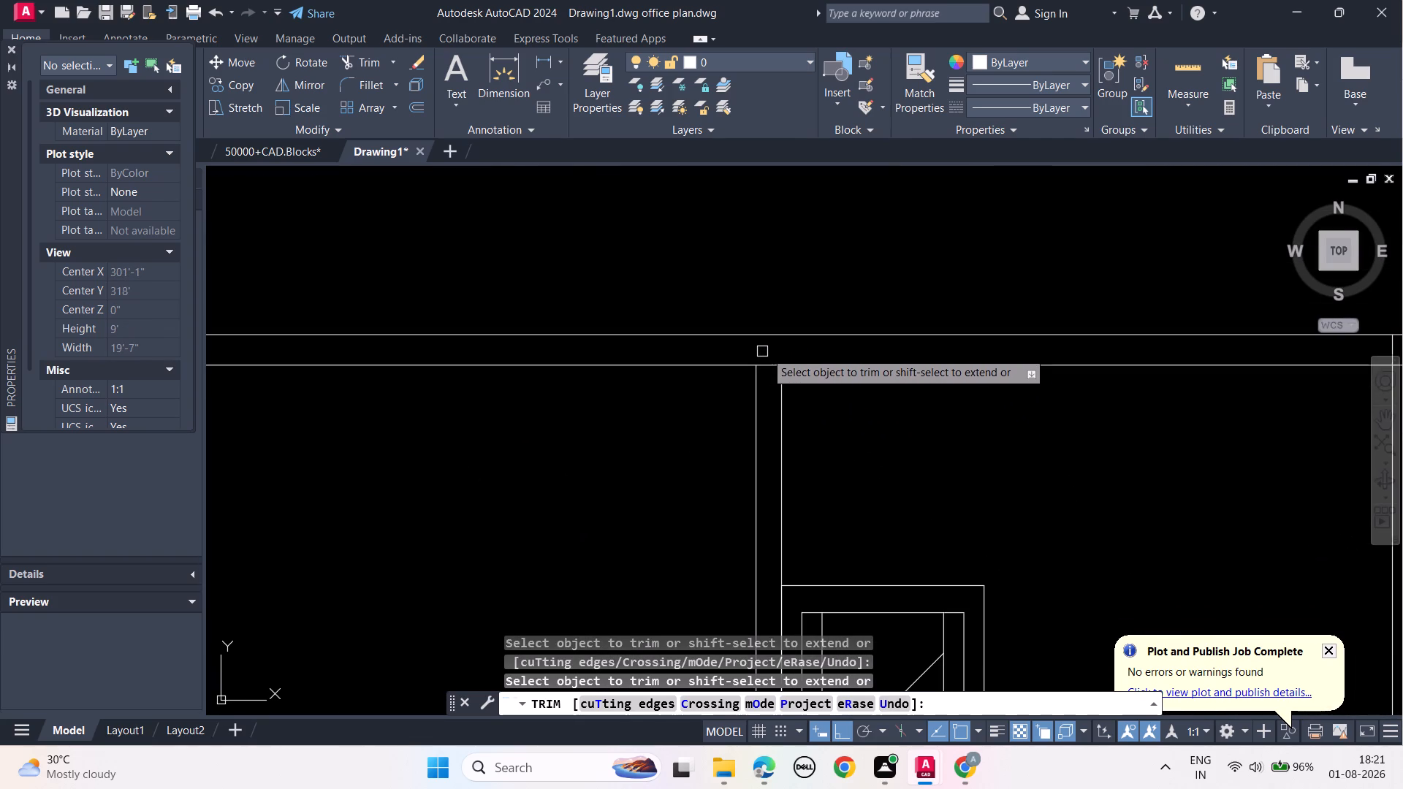
{"action": "middle_click_drag", "start_coordinate": [911, 455], "coordinate": [302, 457]}
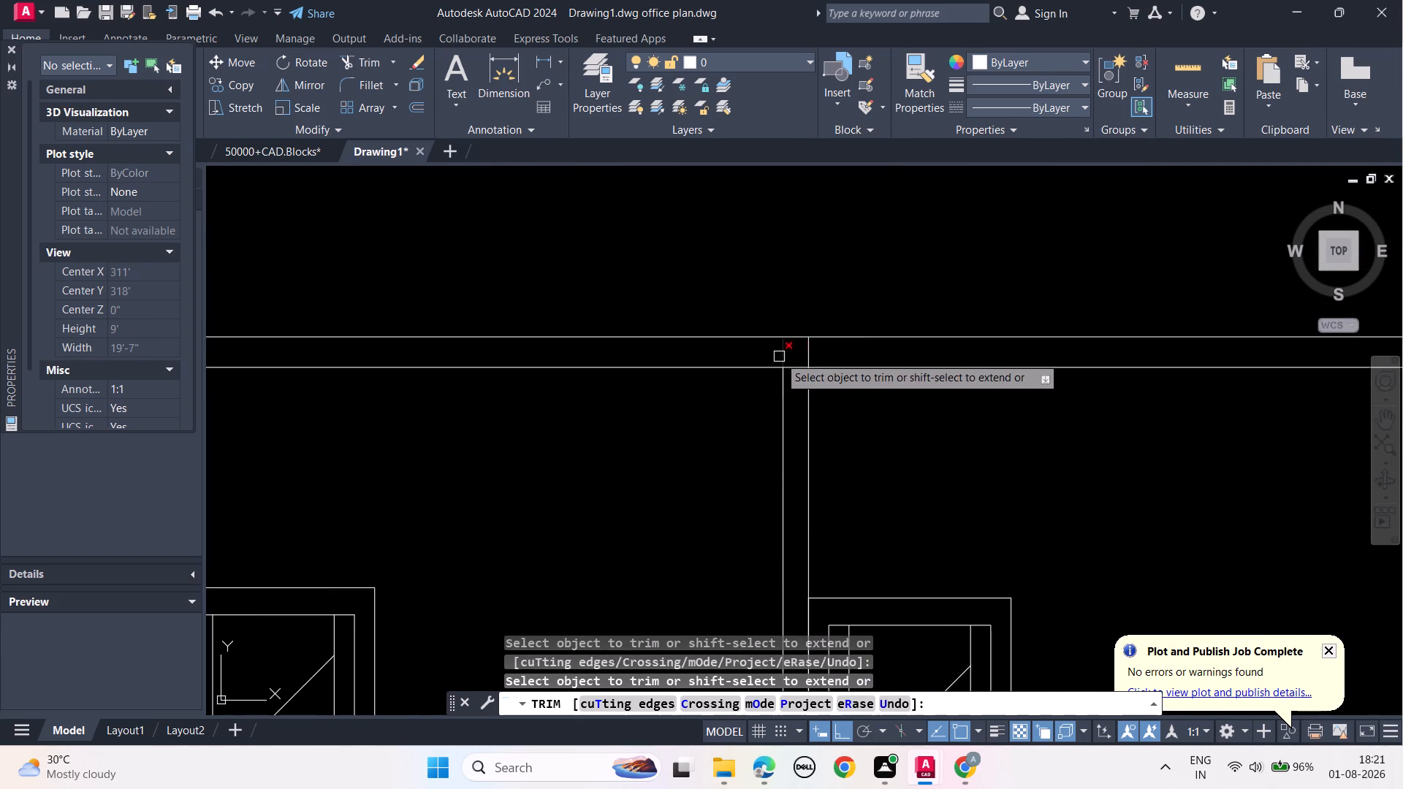
{"action": "left_click", "coordinate": [783, 353]}
{"action": "left_click", "coordinate": [809, 352]}
Trim the inner line of the windowless end wall out of the section's roof slab thickness.
{"action": "middle_click_drag", "start_coordinate": [1013, 439], "coordinate": [1003, 439]}
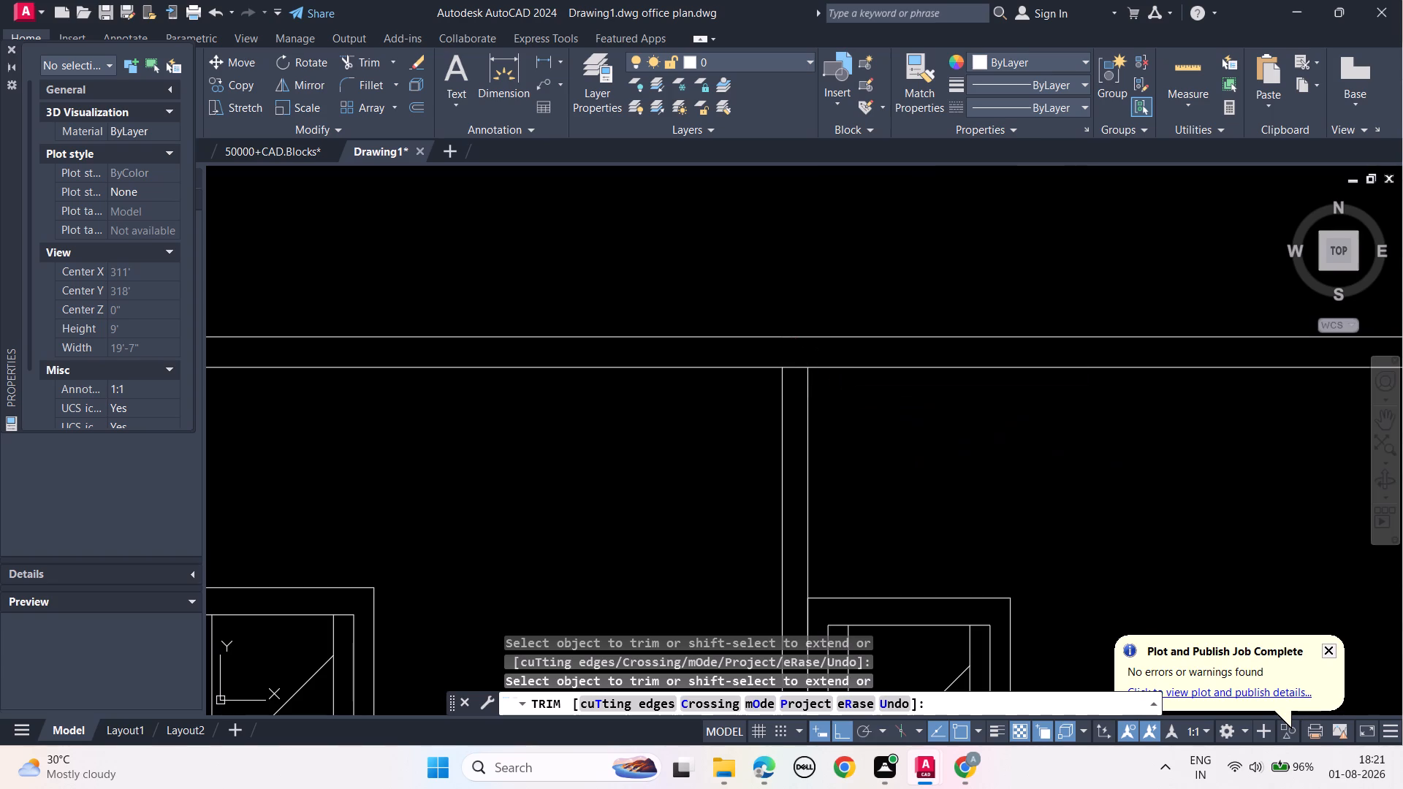
{"action": "middle_click_drag", "start_coordinate": [1003, 439], "coordinate": [326, 451]}
{"action": "middle_click_drag", "start_coordinate": [970, 454], "coordinate": [668, 492]}
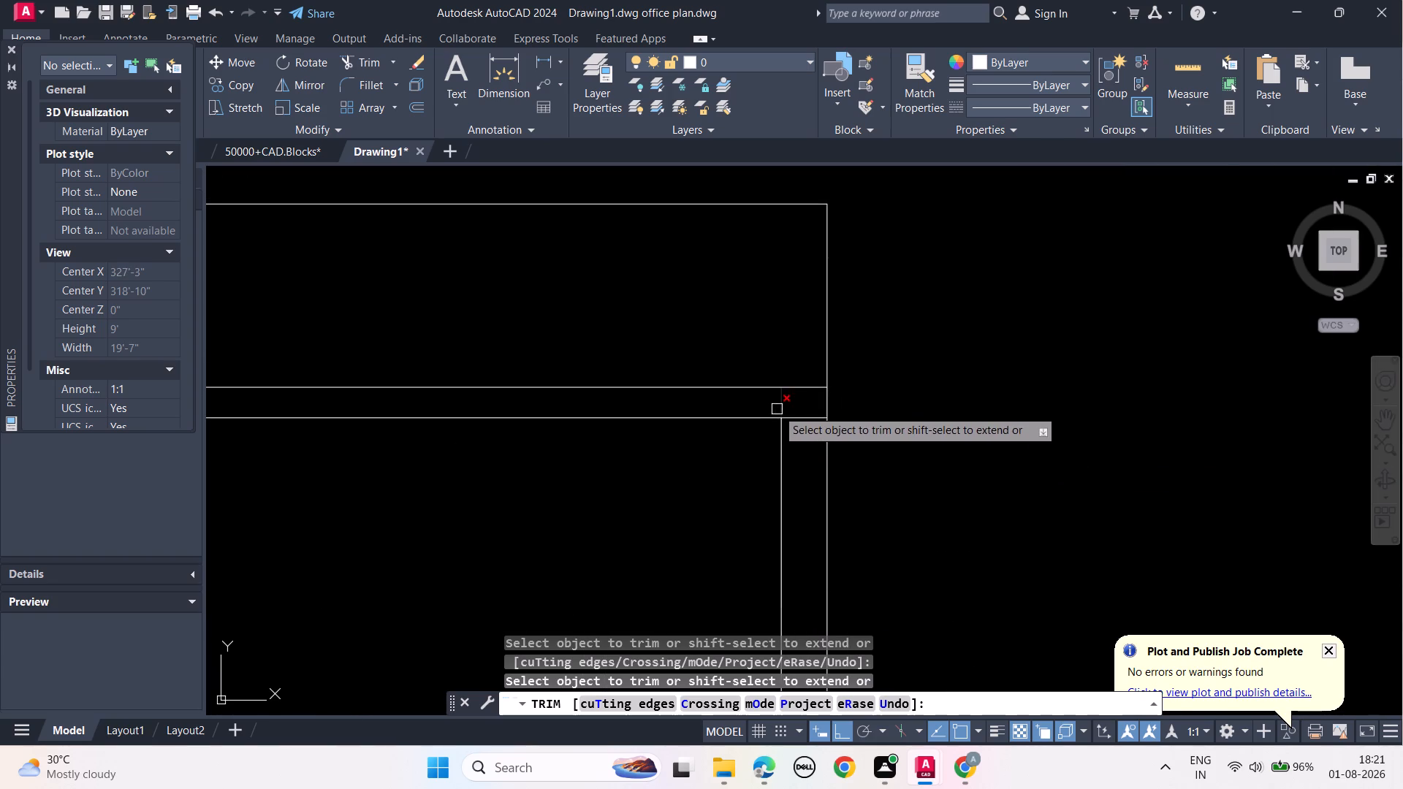
{"action": "left_click", "coordinate": [776, 408]}
{"action": "key", "text": "Escape"}
{"action": "key", "text": "Escape"}
{"action": "key", "text": "Escape"}
{"action": "key", "text": "Escape"}
{"action": "key", "text": "Escape"}
Look over the trimmed section view, the neighbouring elevation and the office floor plan.
{"action": "scroll", "coordinate": [636, 480], "scroll_direction": "down", "scroll_amount": 2}
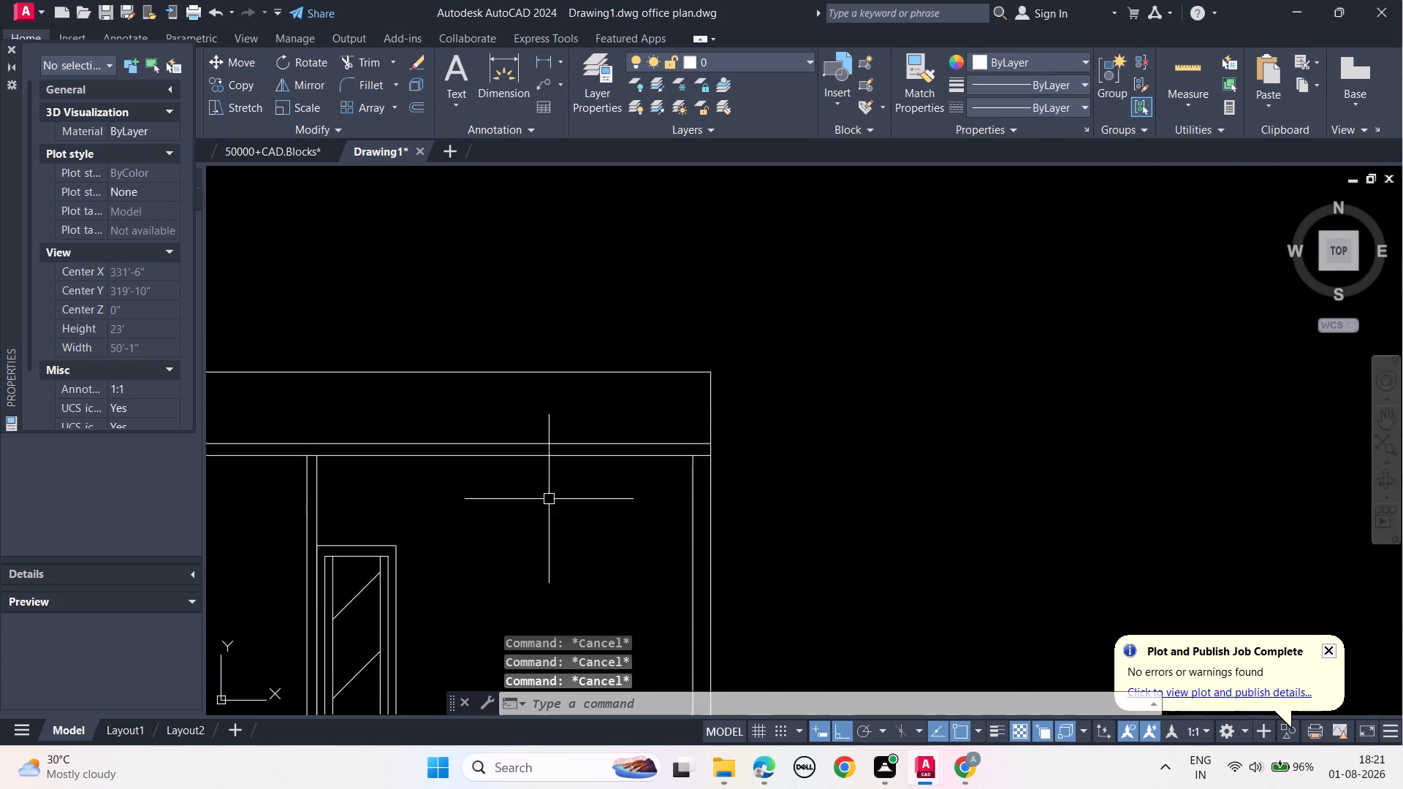
{"action": "middle_click_drag", "start_coordinate": [544, 498], "coordinate": [867, 409]}
{"action": "middle_click_drag", "start_coordinate": [811, 437], "coordinate": [1054, 386]}
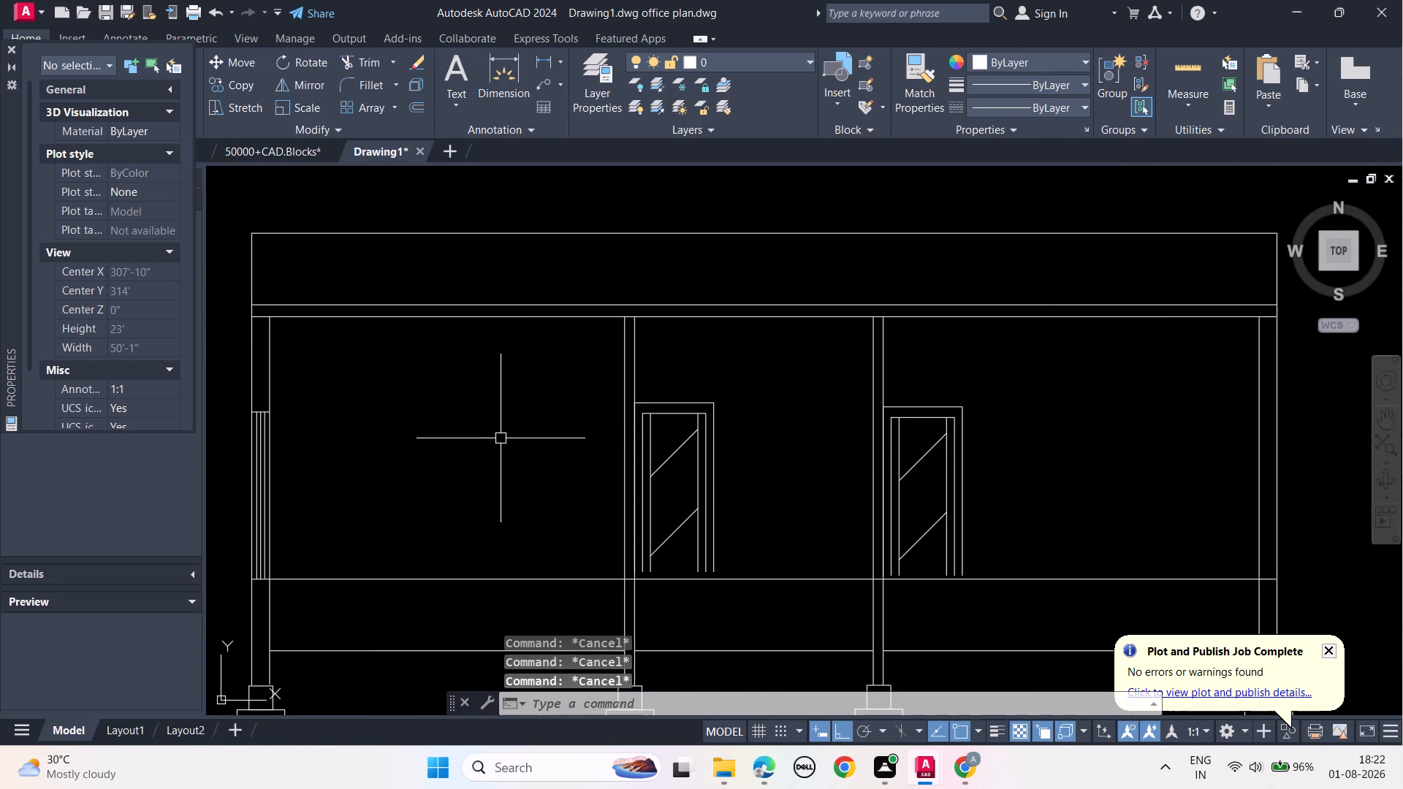
{"action": "middle_click_drag", "start_coordinate": [498, 441], "coordinate": [555, 387]}
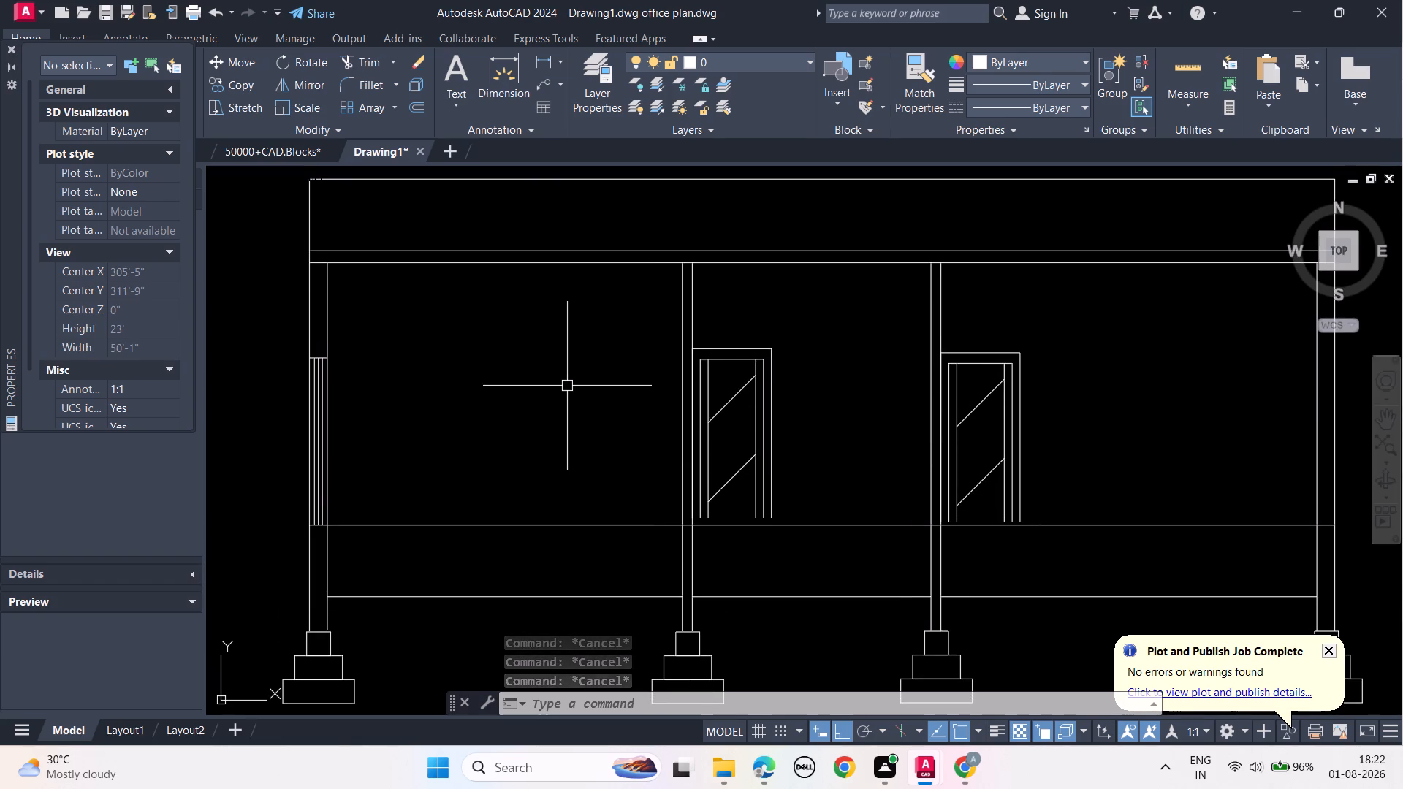
{"action": "scroll", "coordinate": [572, 383], "scroll_direction": "down", "scroll_amount": 2}
{"action": "middle_click_drag", "start_coordinate": [577, 481], "coordinate": [878, 347]}
{"action": "middle_click_drag", "start_coordinate": [699, 463], "coordinate": [985, 422]}
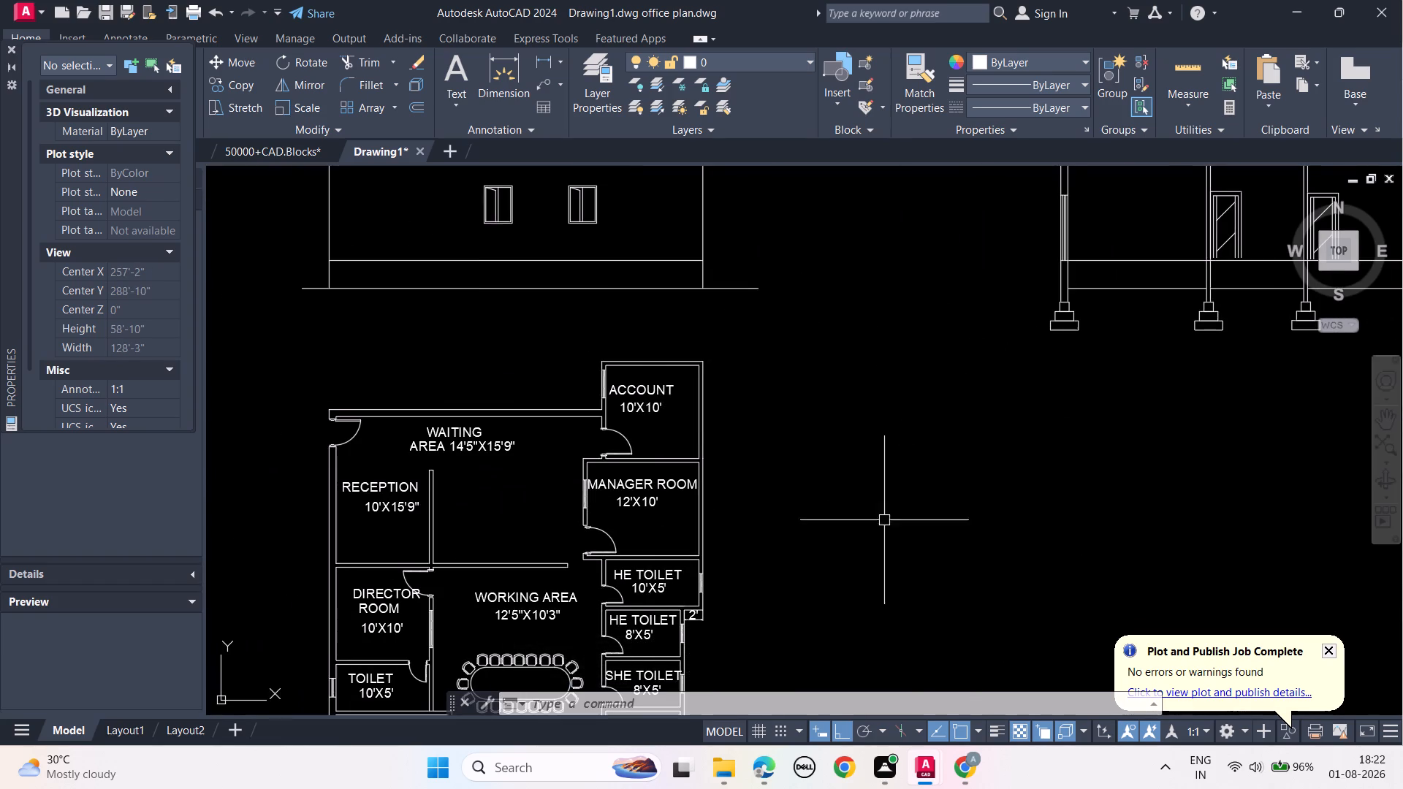
{"action": "middle_click_drag", "start_coordinate": [848, 514], "coordinate": [875, 649]}
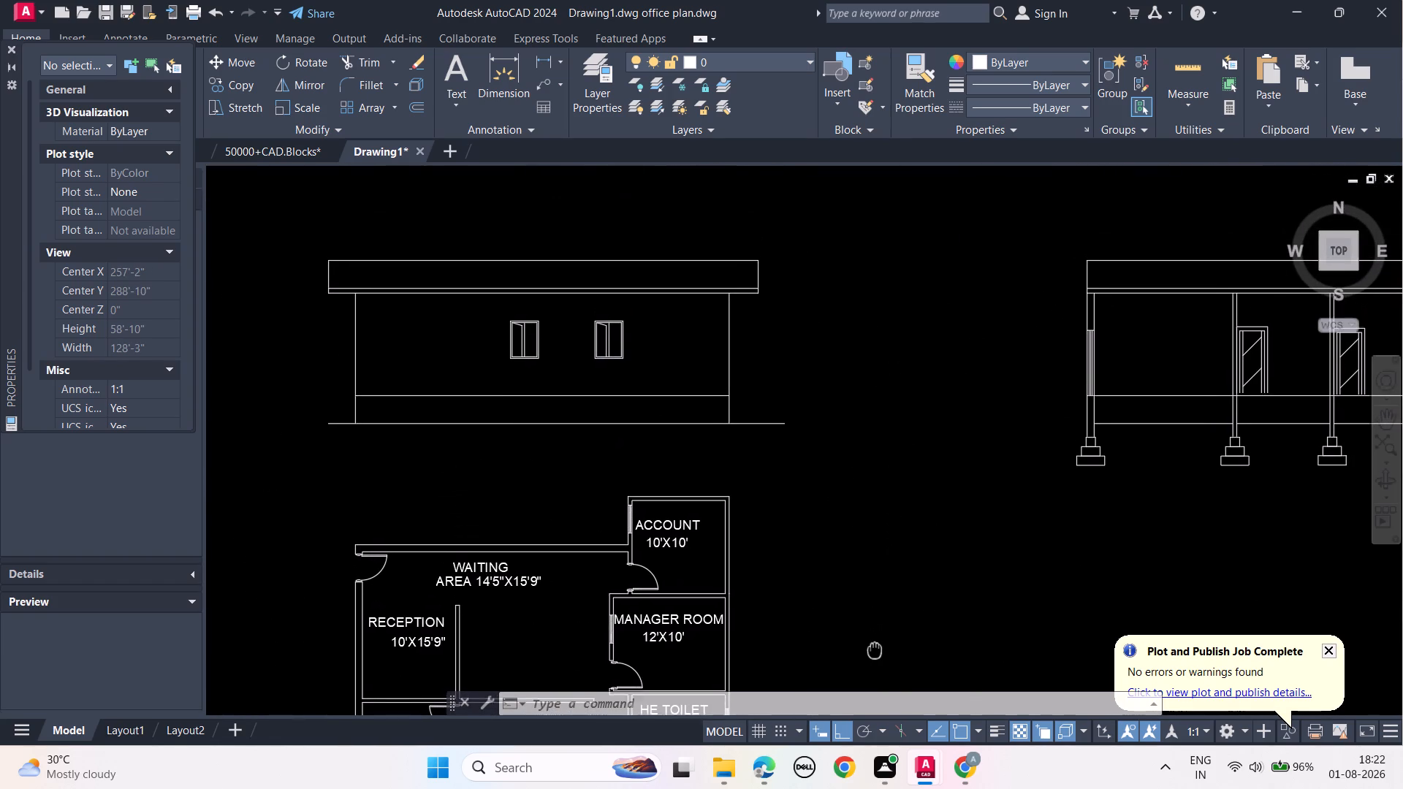
{"action": "middle_click_drag", "start_coordinate": [875, 649], "coordinate": [880, 462]}
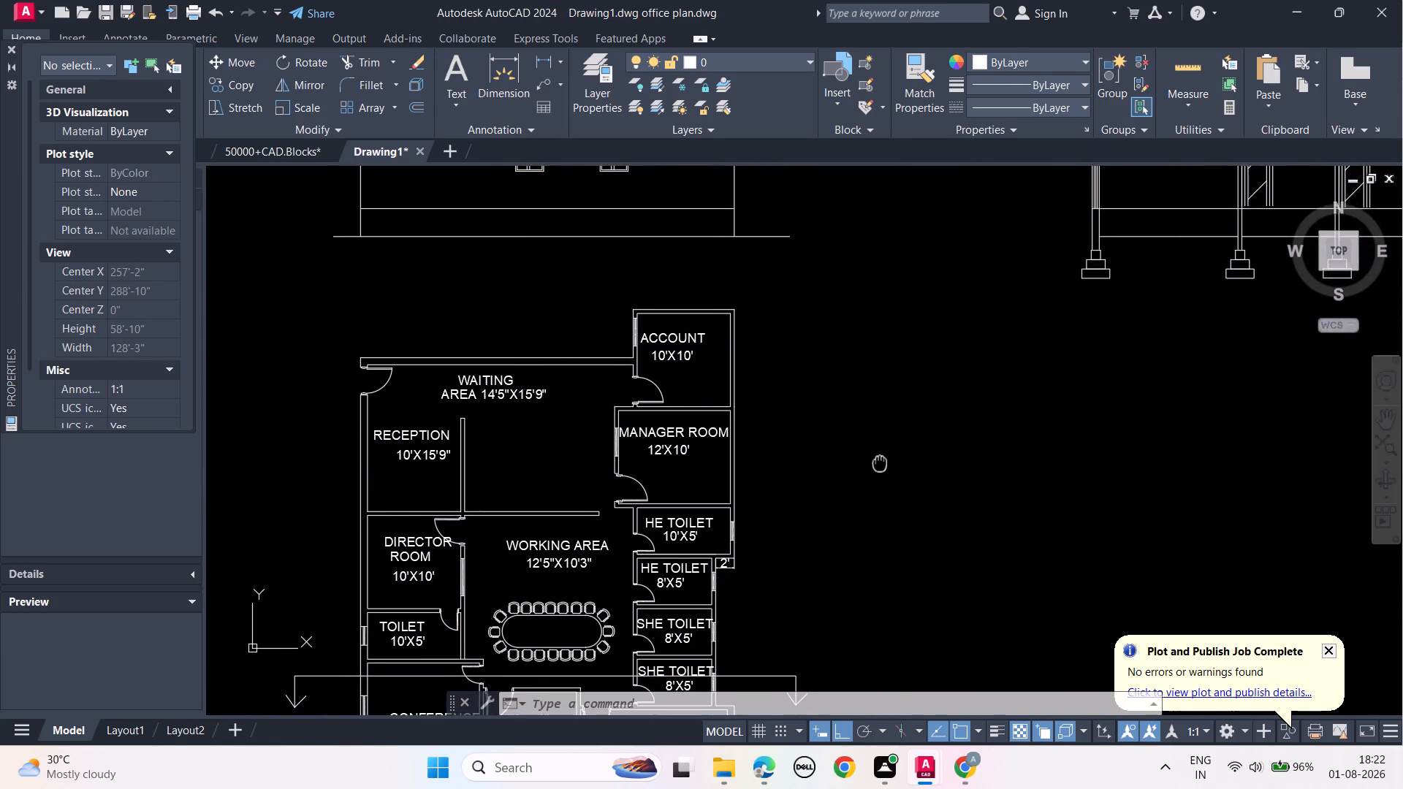
{"action": "middle_click_drag", "start_coordinate": [880, 462], "coordinate": [880, 460]}
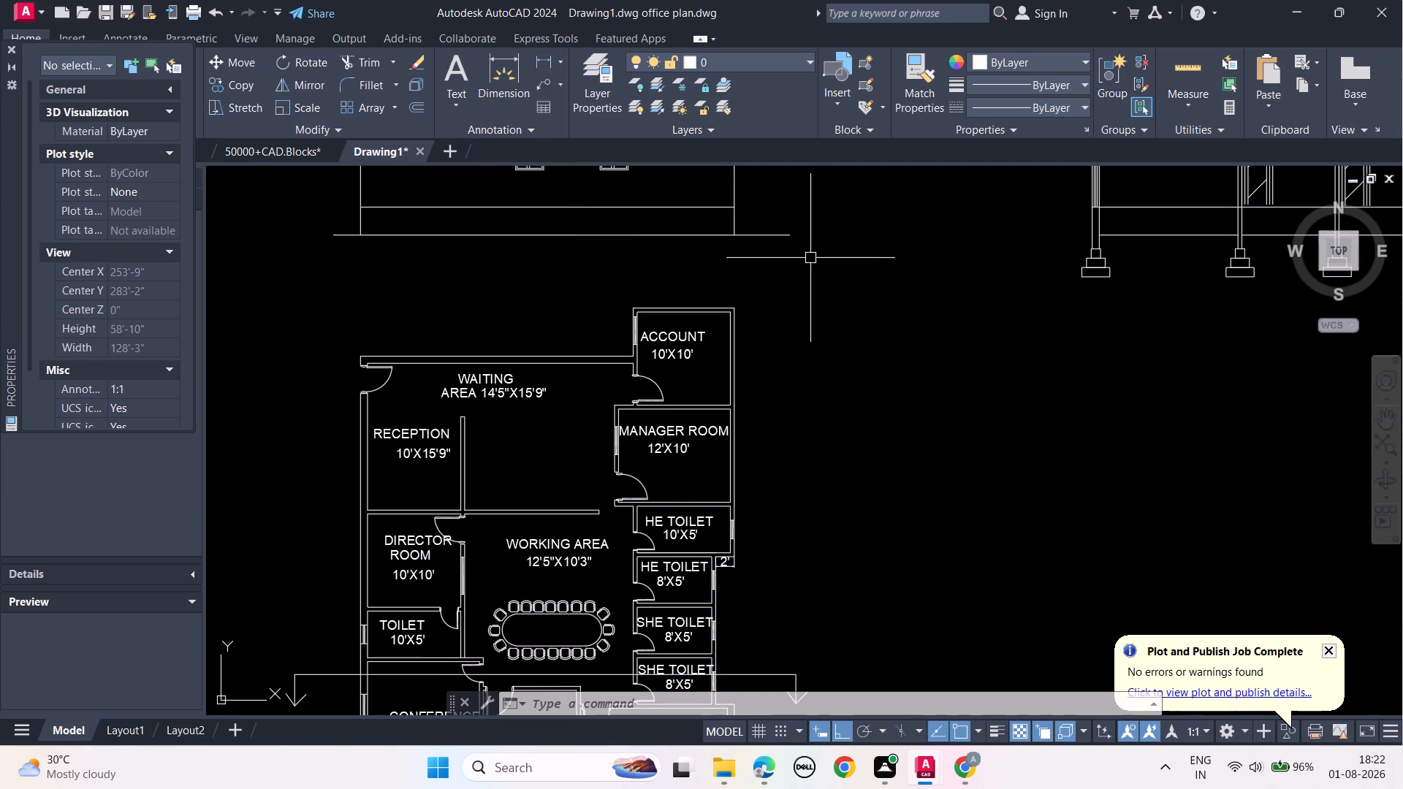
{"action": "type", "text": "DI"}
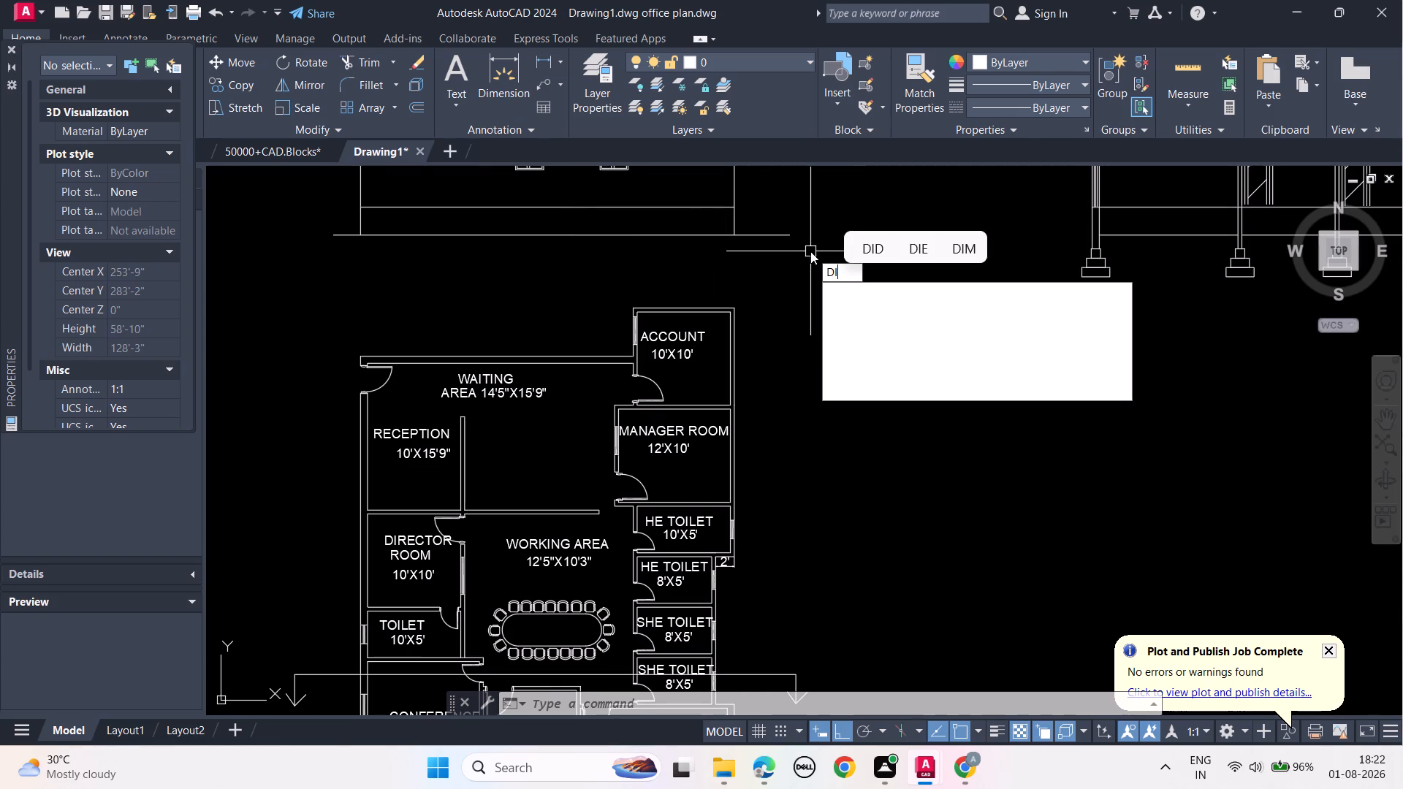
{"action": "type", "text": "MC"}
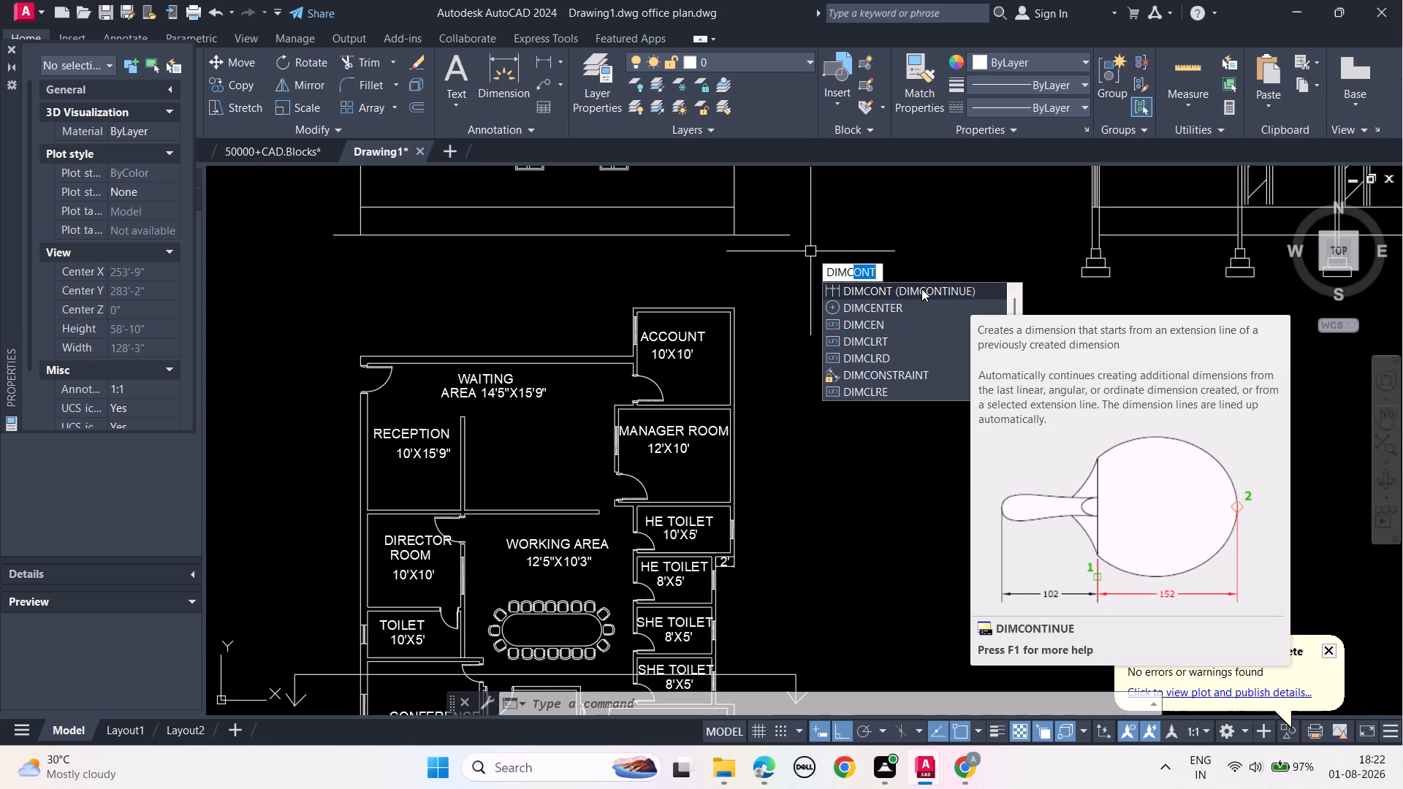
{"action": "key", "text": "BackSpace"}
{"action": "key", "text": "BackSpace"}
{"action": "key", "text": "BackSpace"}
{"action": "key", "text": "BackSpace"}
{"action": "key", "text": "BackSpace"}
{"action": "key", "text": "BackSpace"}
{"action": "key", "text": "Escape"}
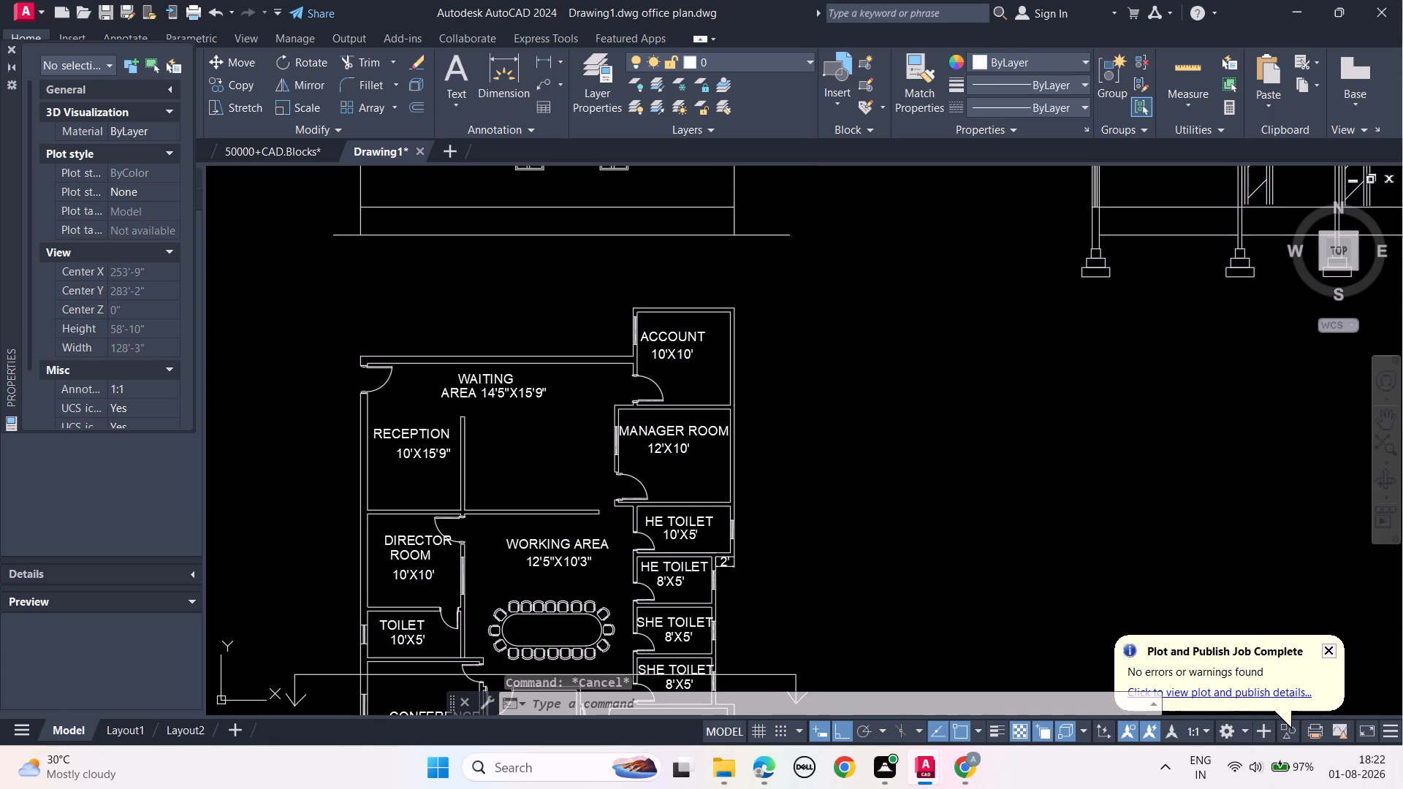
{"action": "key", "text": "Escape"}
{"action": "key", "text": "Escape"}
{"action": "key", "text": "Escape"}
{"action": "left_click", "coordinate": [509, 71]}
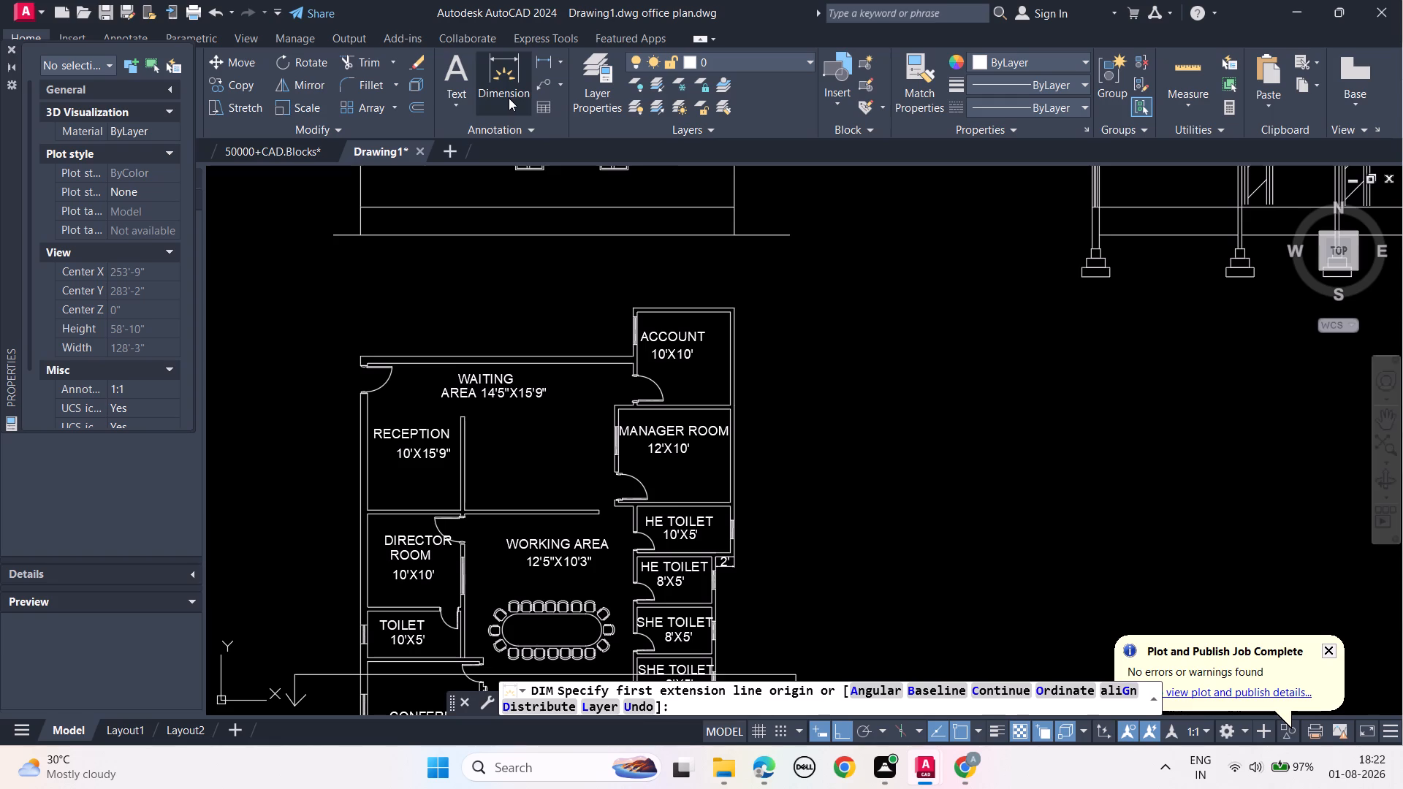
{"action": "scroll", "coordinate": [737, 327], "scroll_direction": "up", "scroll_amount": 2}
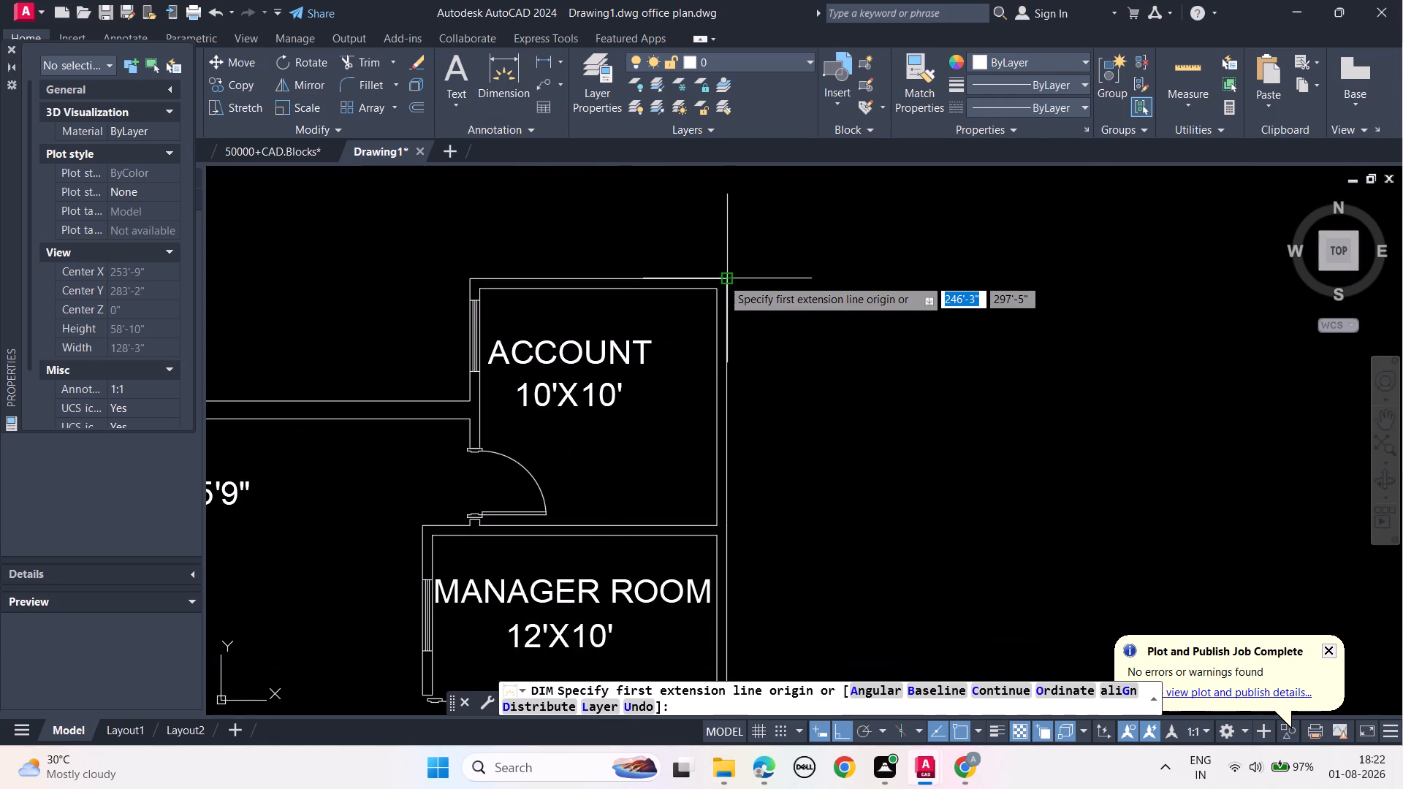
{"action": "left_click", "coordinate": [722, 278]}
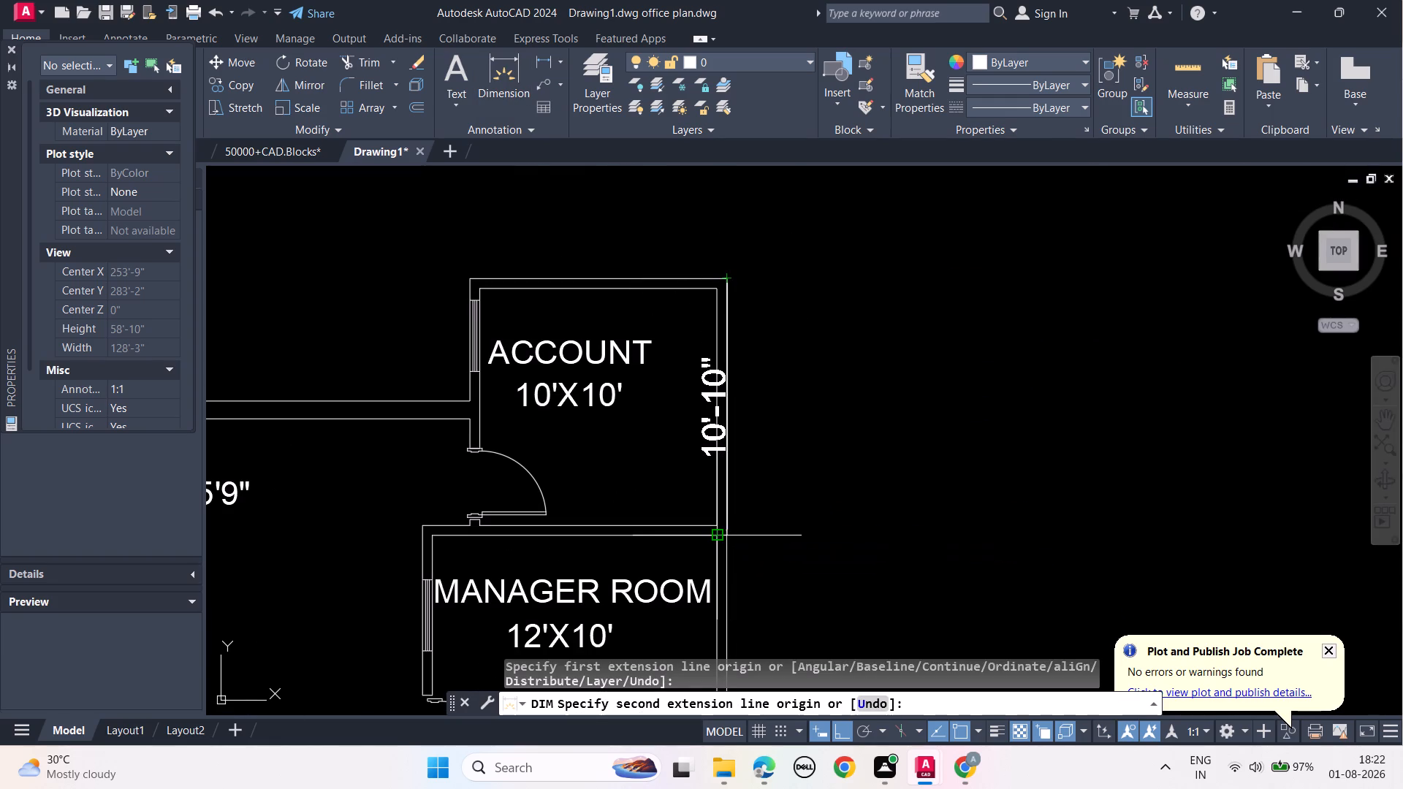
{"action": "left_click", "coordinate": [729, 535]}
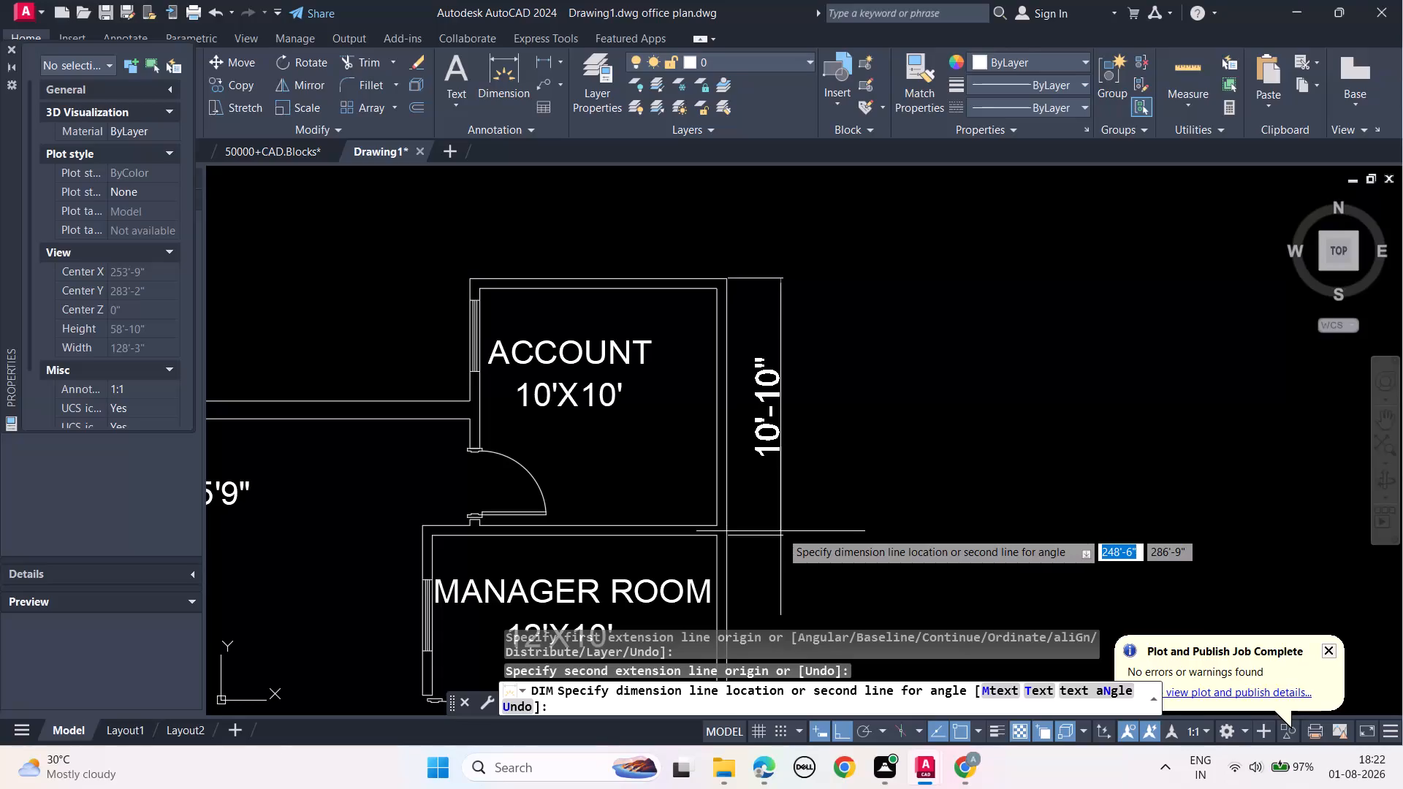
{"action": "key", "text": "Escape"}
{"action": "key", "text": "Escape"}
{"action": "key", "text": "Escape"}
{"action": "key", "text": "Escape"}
Dimension the ACCOUNT room between its inner wall corners along the outer side wall, placing the dimension line just outside the building.
{"action": "left_click", "coordinate": [507, 71]}
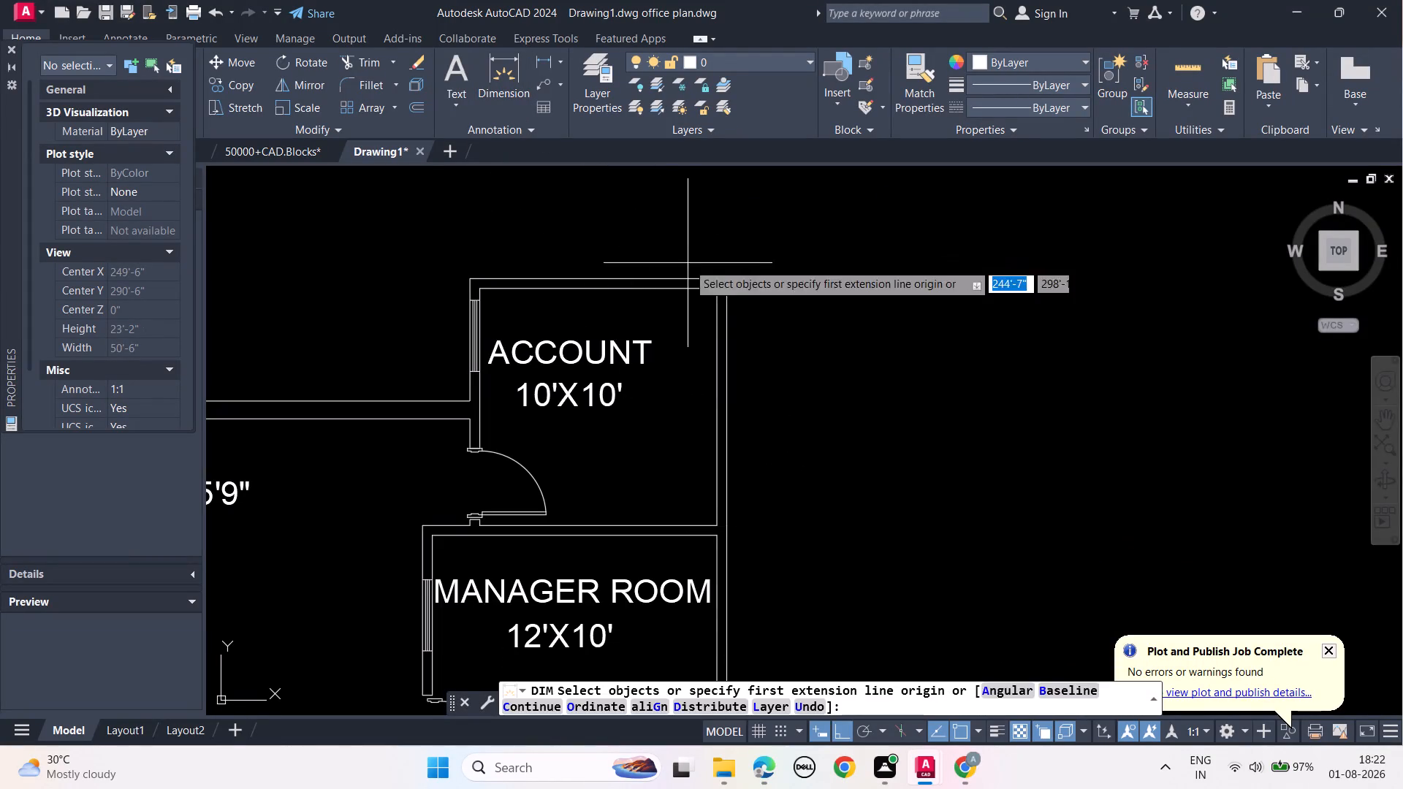
{"action": "left_click", "coordinate": [718, 288]}
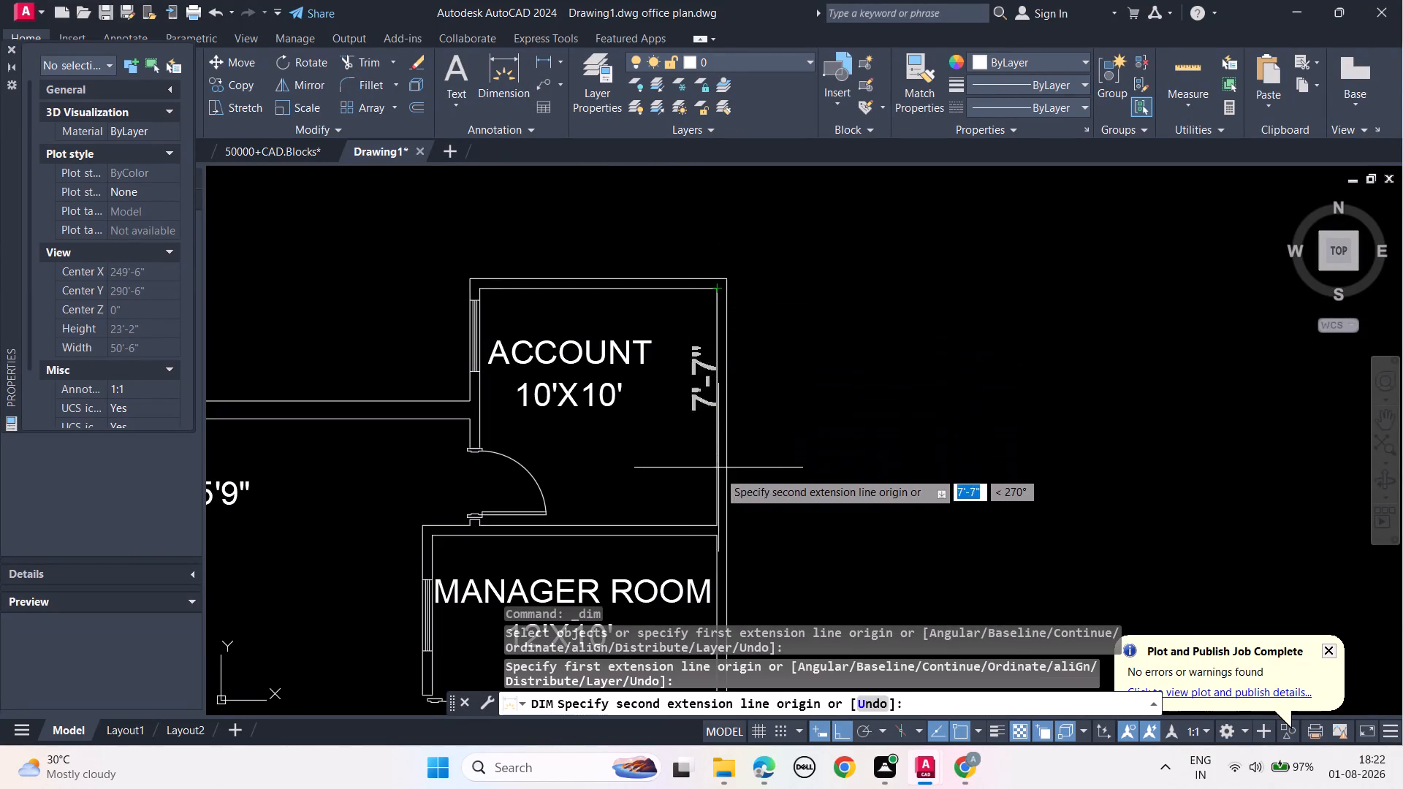
{"action": "left_click", "coordinate": [719, 523]}
{"action": "left_click", "coordinate": [764, 525]}
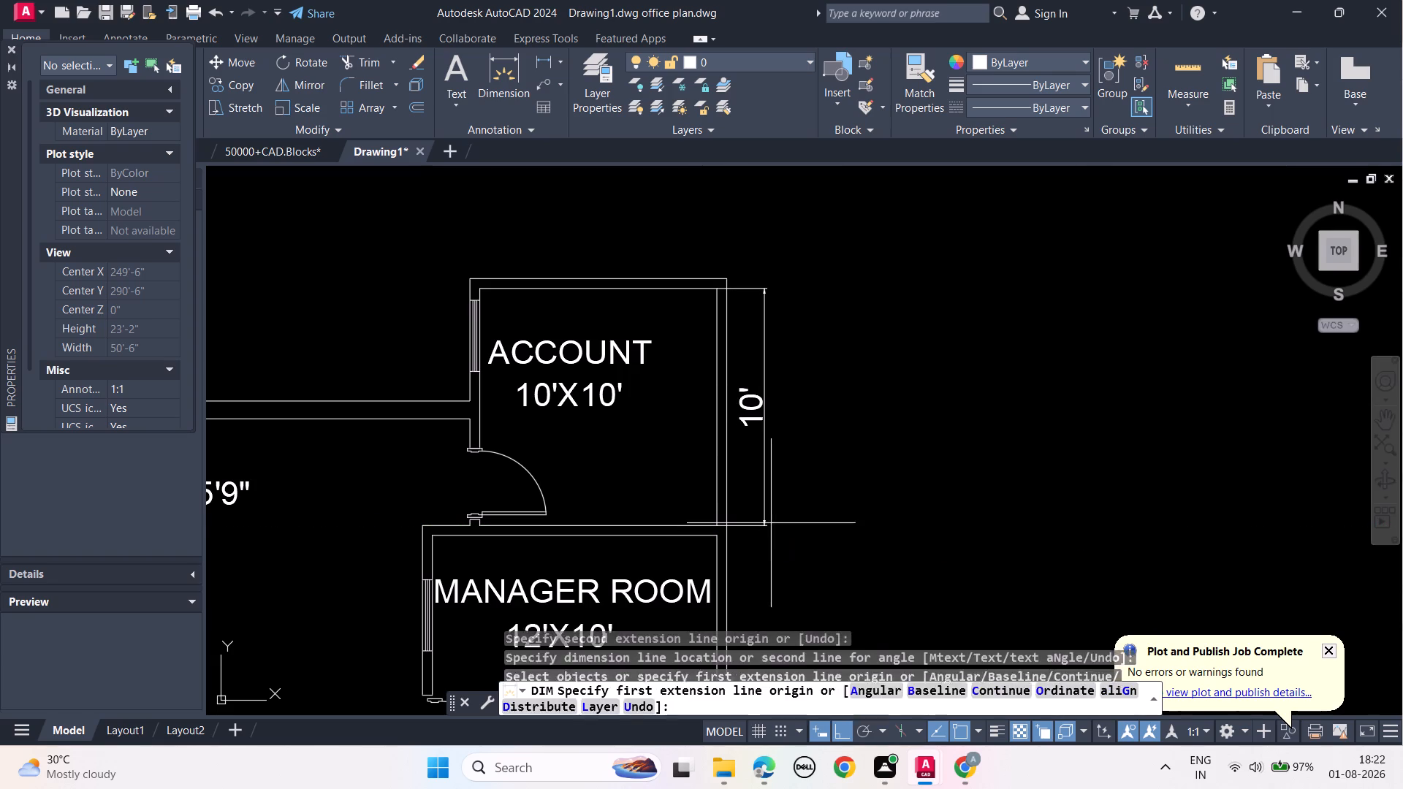
{"action": "key", "text": "Escape"}
{"action": "key", "text": "Escape"}
{"action": "key", "text": "Escape"}
{"action": "key", "text": "Escape"}
{"action": "key", "text": "Escape"}
{"action": "key", "text": "Escape"}
Continue the dimension chain from the ACCOUNT room across the dividing wall, the MANAGER ROOM and the wall before the 10'X5' HE TOILET.
{"action": "middle_click_drag", "start_coordinate": [868, 511], "coordinate": [862, 404]}
{"action": "type", "text": "DIM"}
{"action": "key", "text": "c"}
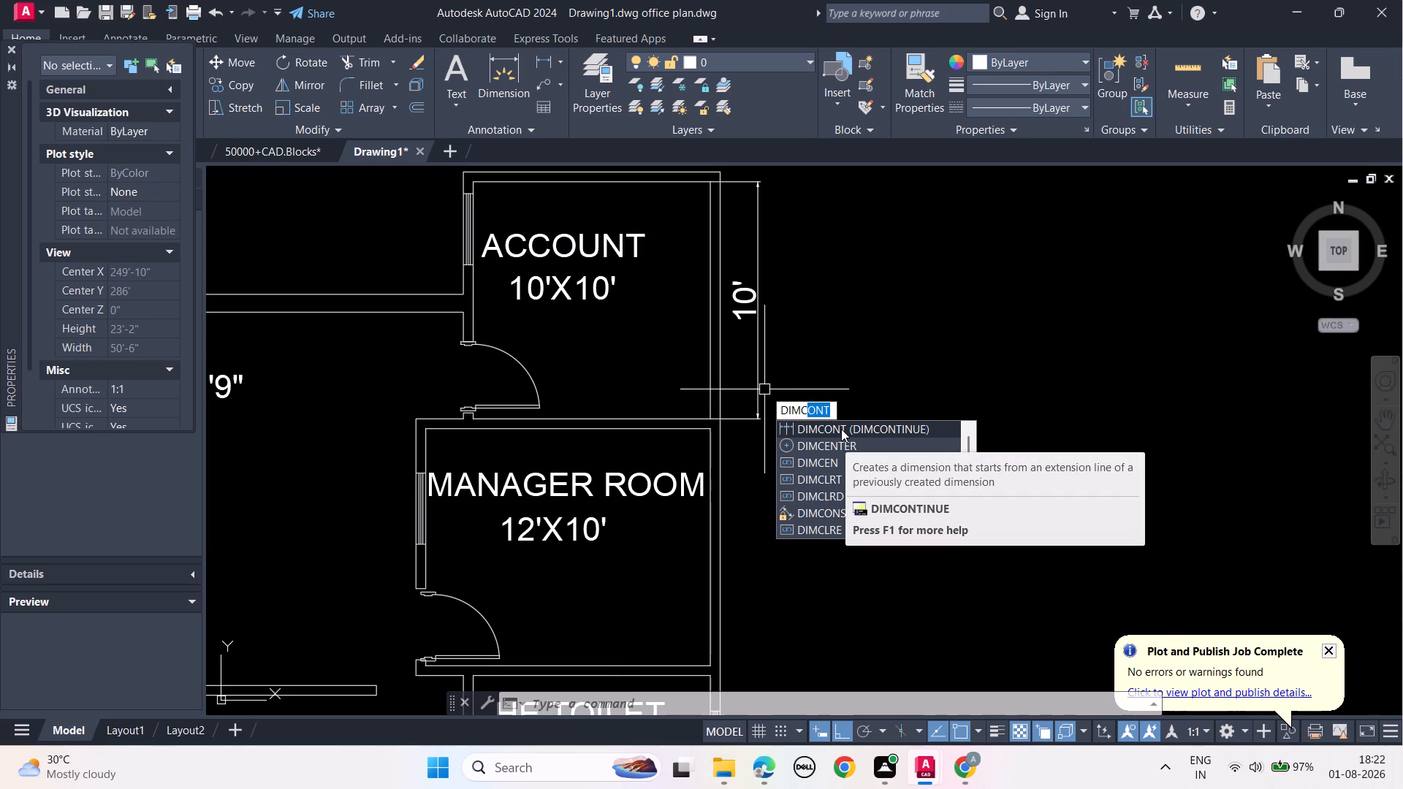
{"action": "left_click", "coordinate": [830, 429]}
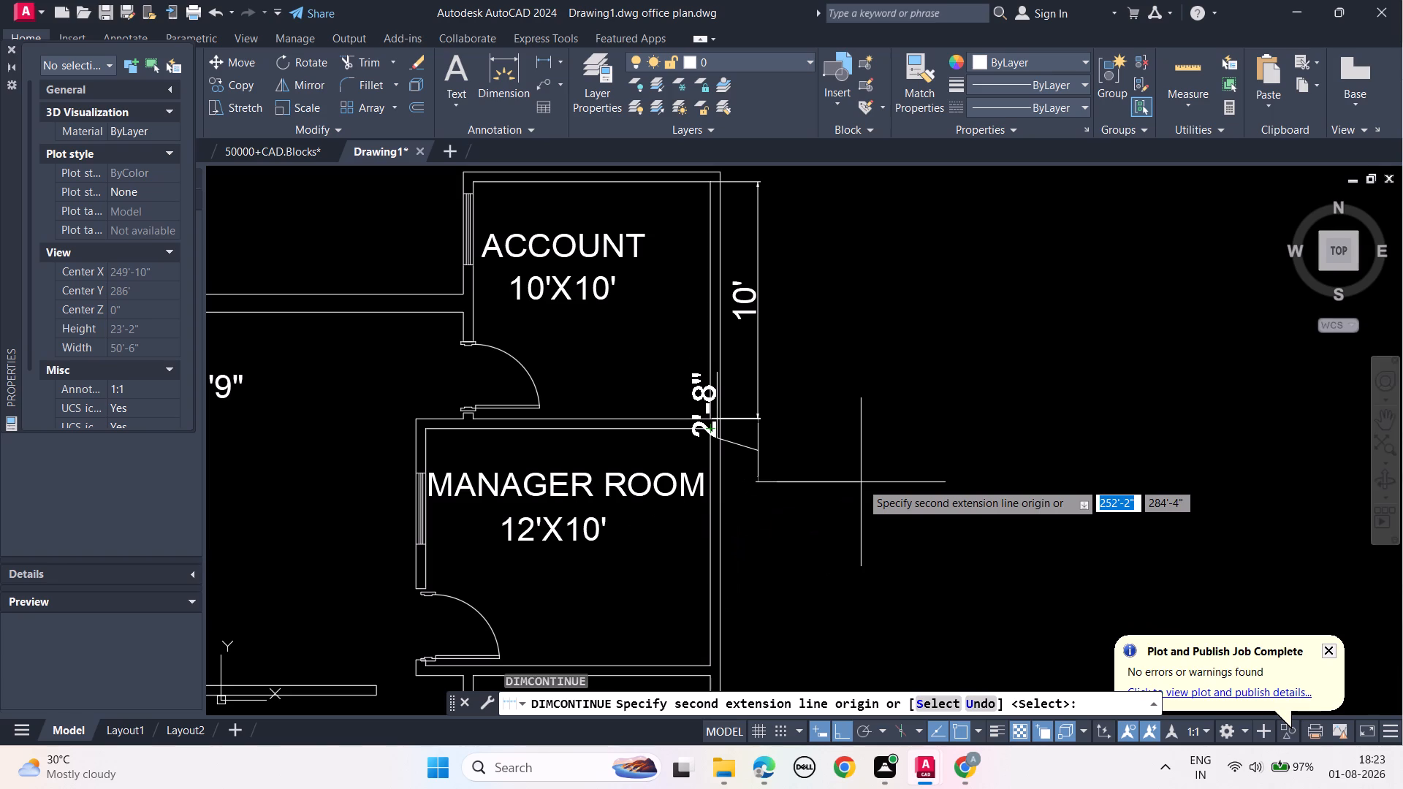
{"action": "scroll", "coordinate": [861, 482], "scroll_direction": "down", "scroll_amount": 1}
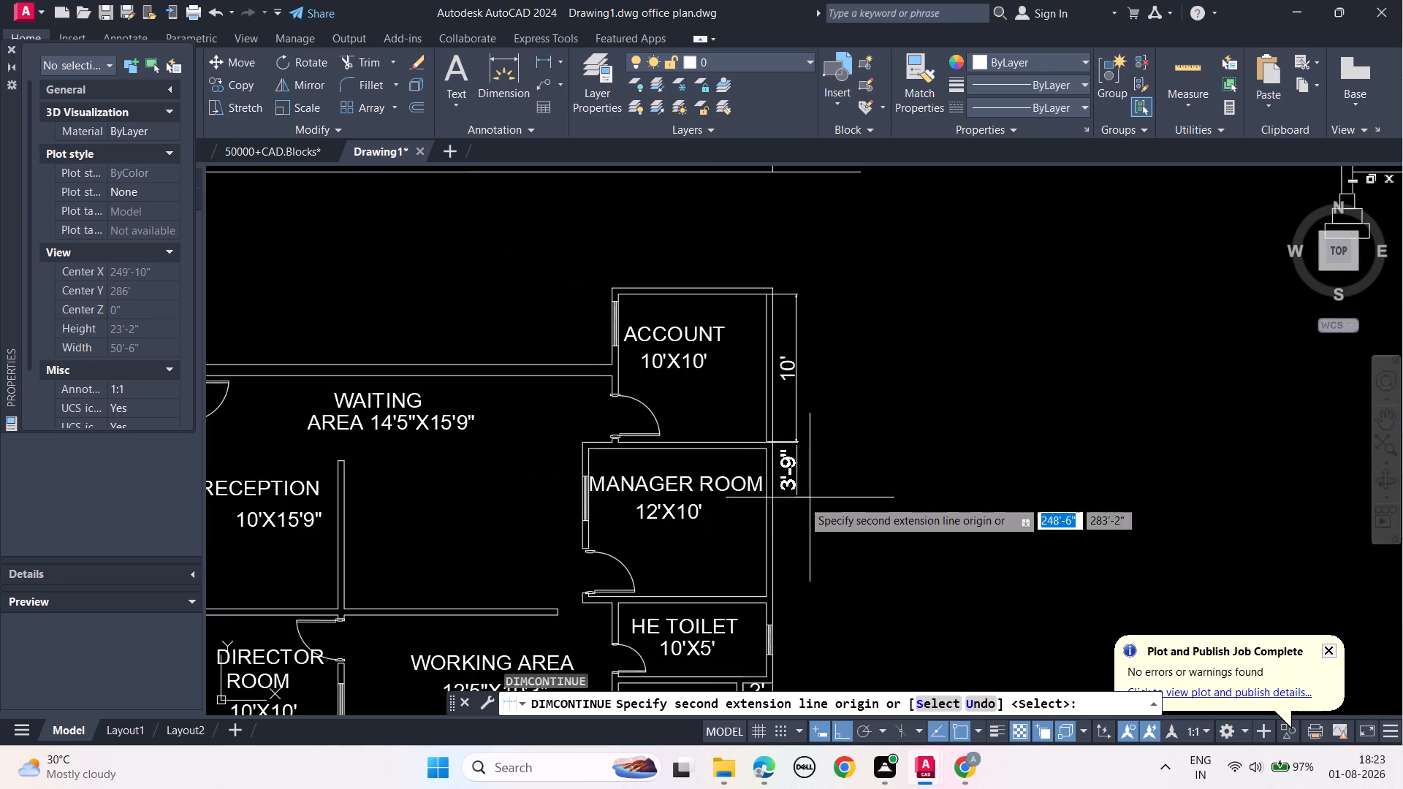
{"action": "scroll", "coordinate": [848, 514], "scroll_direction": "up", "scroll_amount": 3}
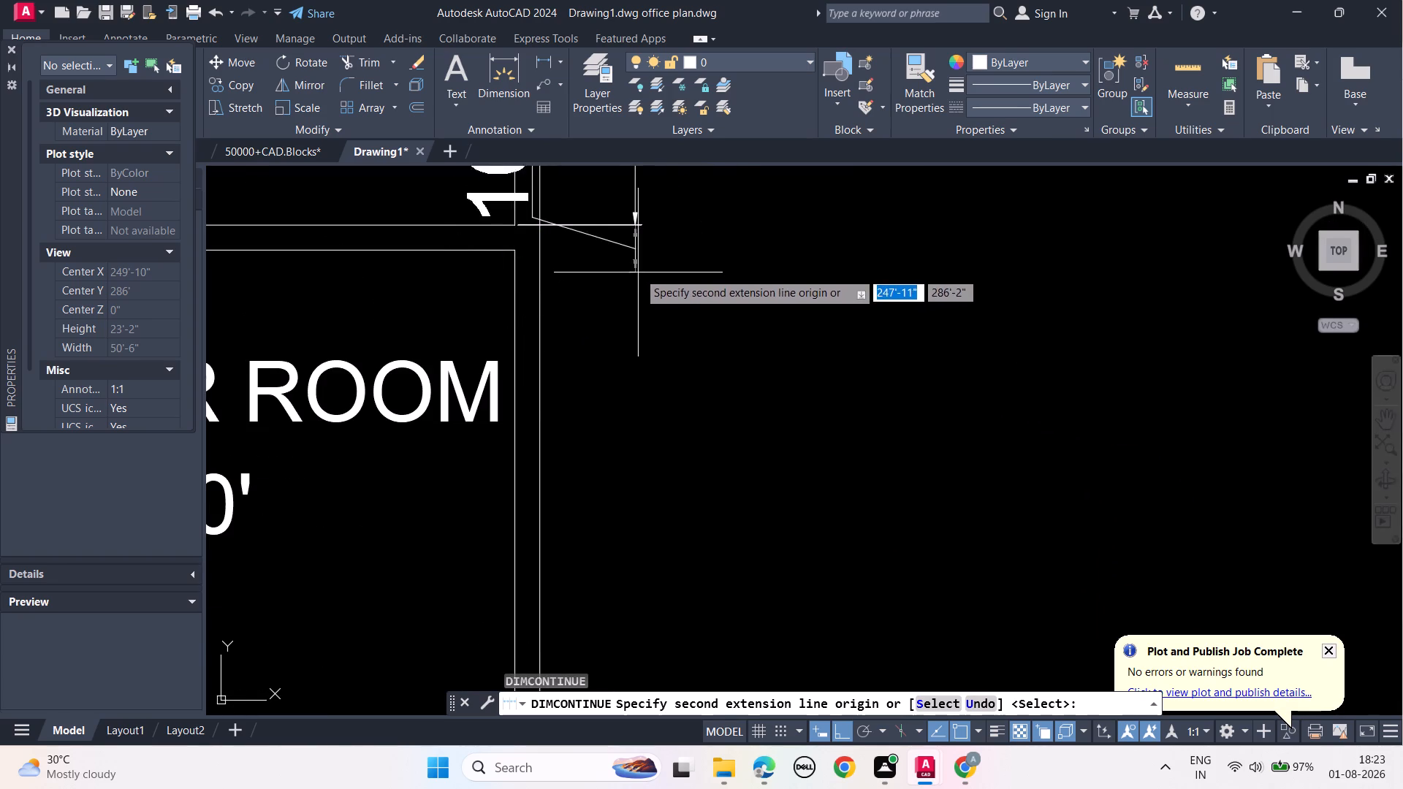
{"action": "left_click", "coordinate": [518, 250]}
{"action": "scroll", "coordinate": [630, 451], "scroll_direction": "down", "scroll_amount": 1}
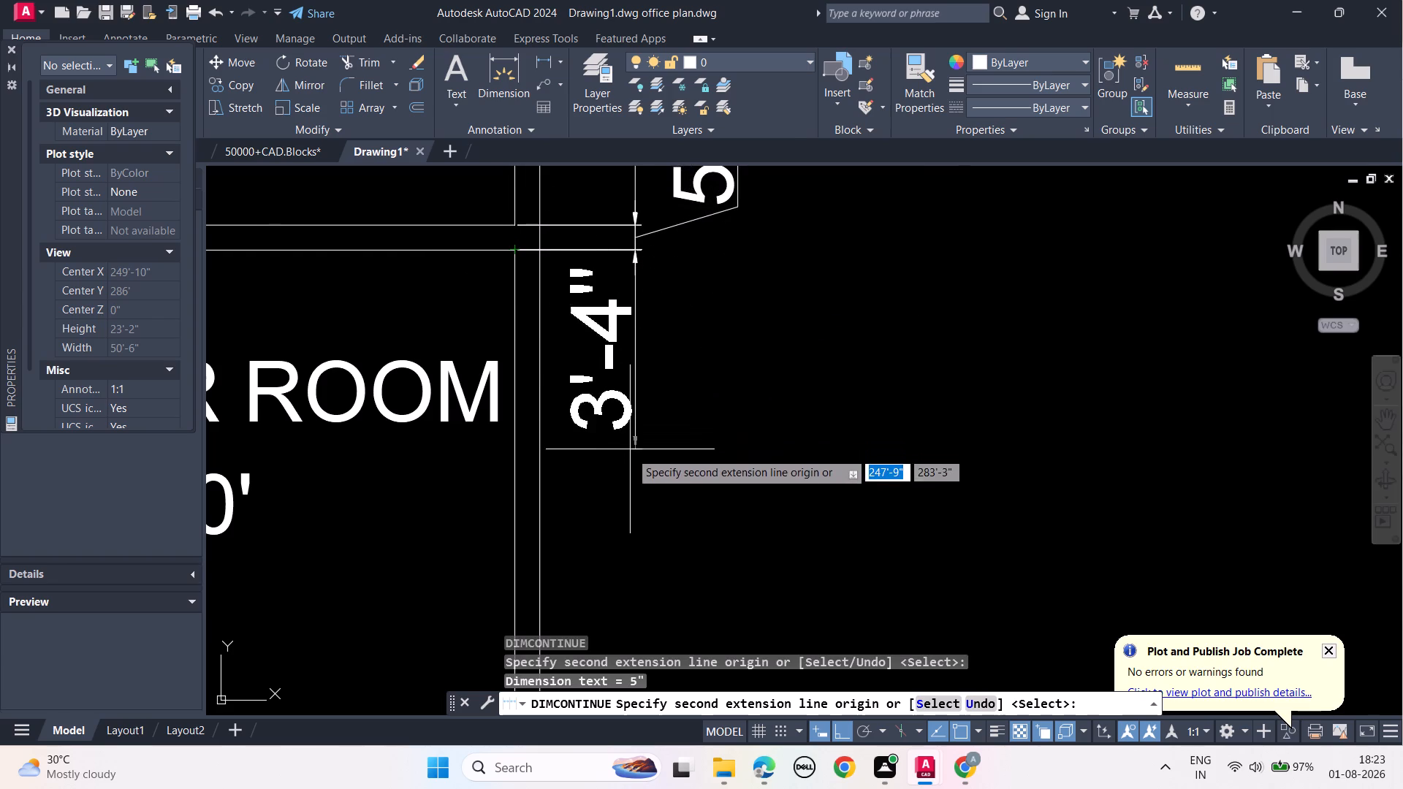
{"action": "middle_click_drag", "start_coordinate": [630, 467], "coordinate": [631, 261]}
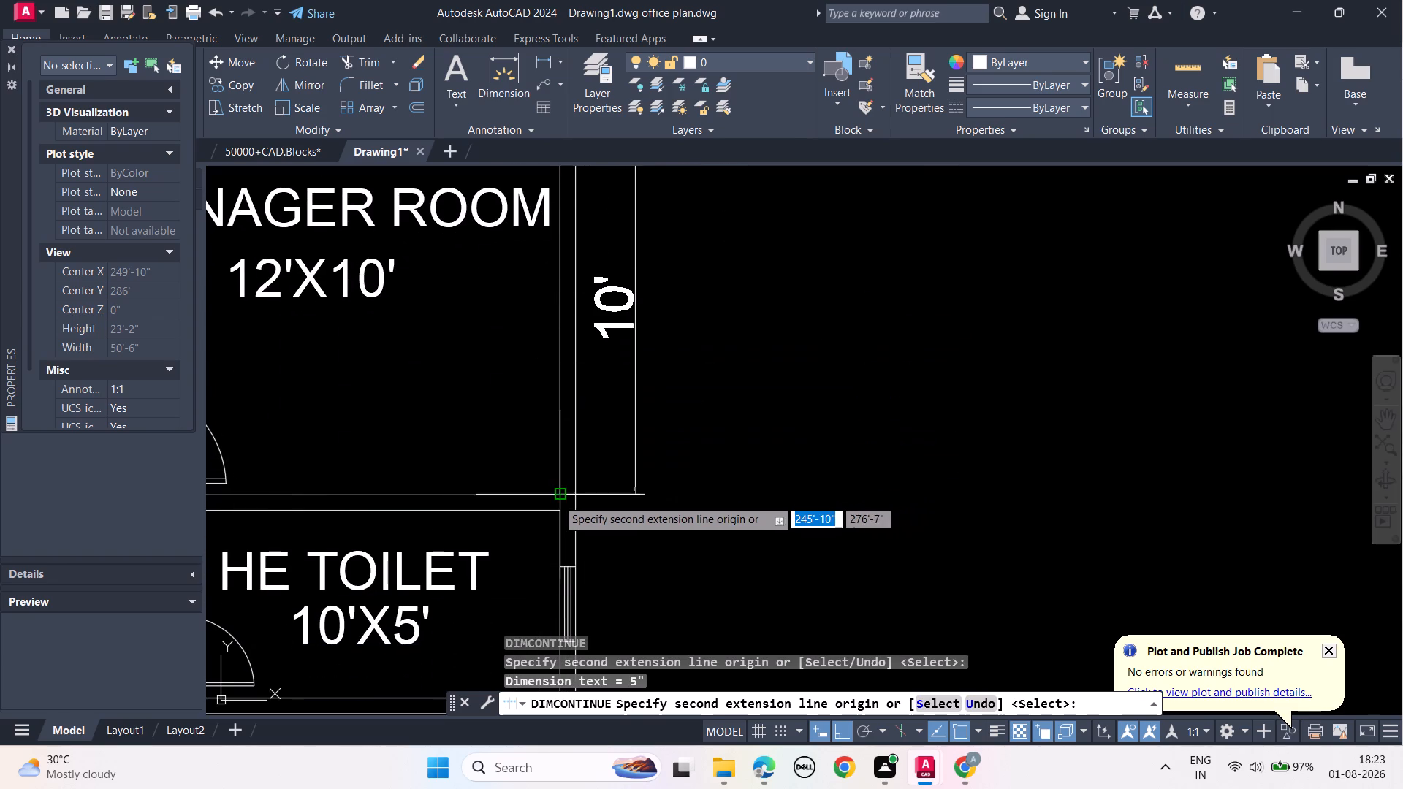
{"action": "left_click", "coordinate": [556, 498]}
{"action": "left_click", "coordinate": [560, 514]}
Continue the chain across the 10'X5' HE TOILET, the 8'X5' HE TOILET and the wall following each of them.
{"action": "middle_click_drag", "start_coordinate": [646, 553], "coordinate": [652, 275]}
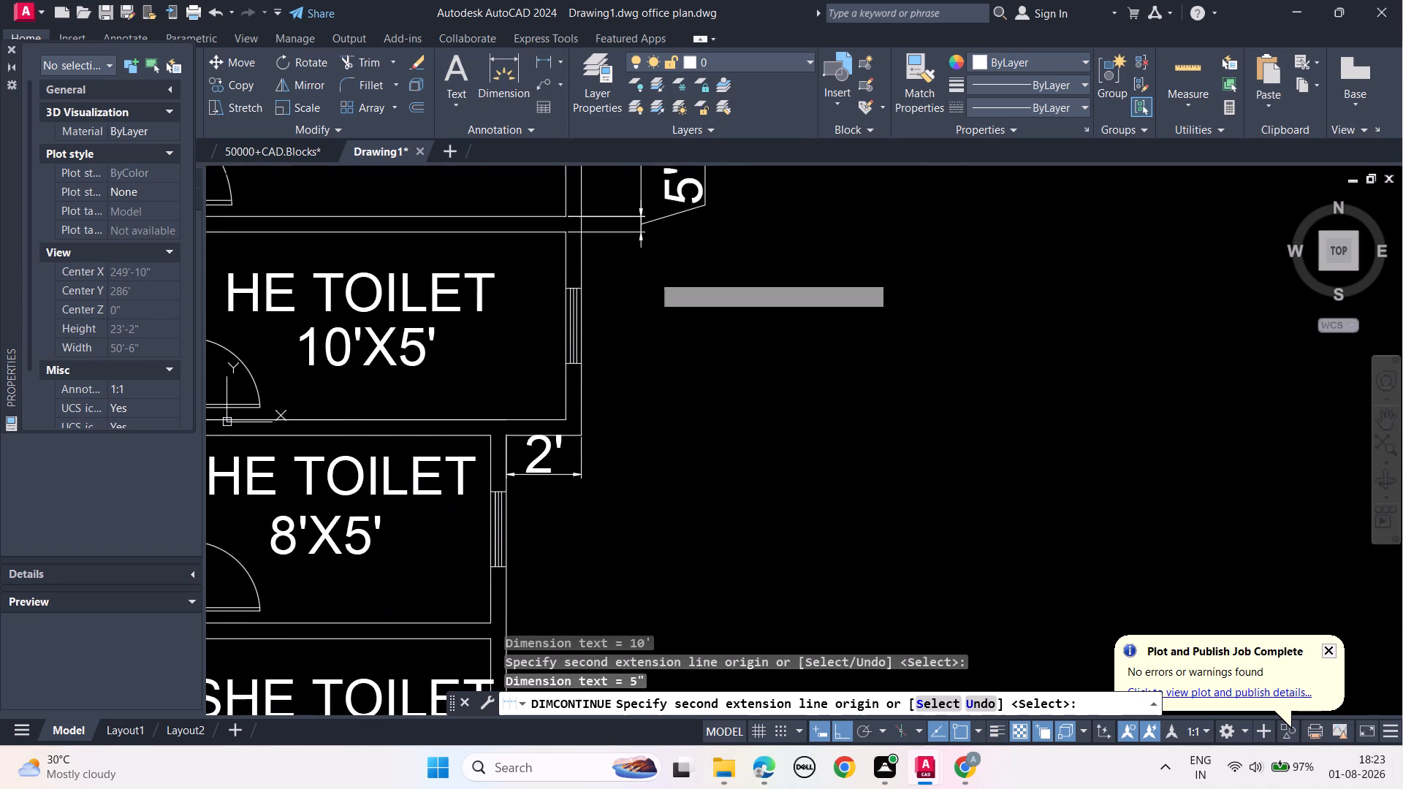
{"action": "left_click", "coordinate": [573, 418]}
{"action": "left_click", "coordinate": [582, 434]}
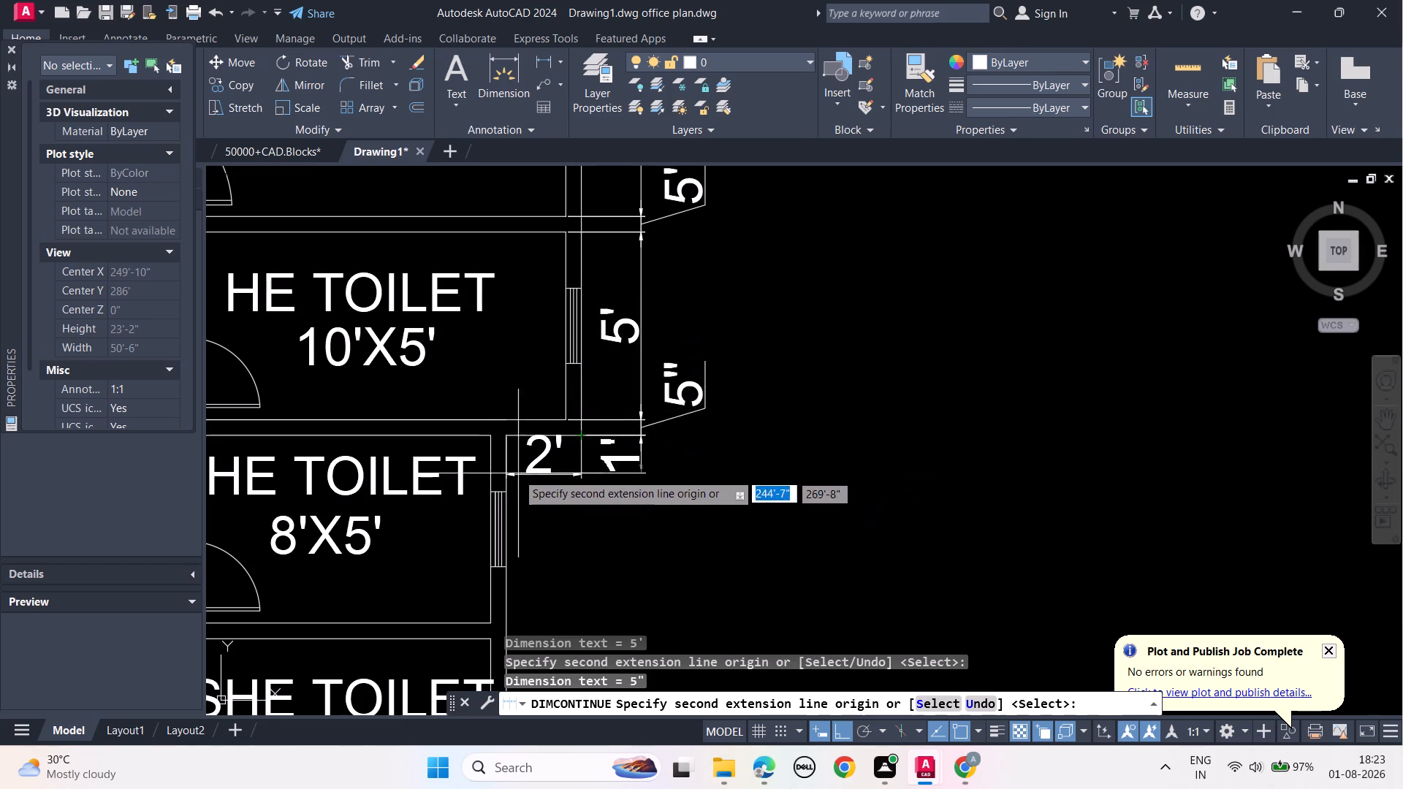
{"action": "middle_click_drag", "start_coordinate": [589, 545], "coordinate": [614, 282]}
{"action": "middle_click_drag", "start_coordinate": [612, 472], "coordinate": [612, 387]}
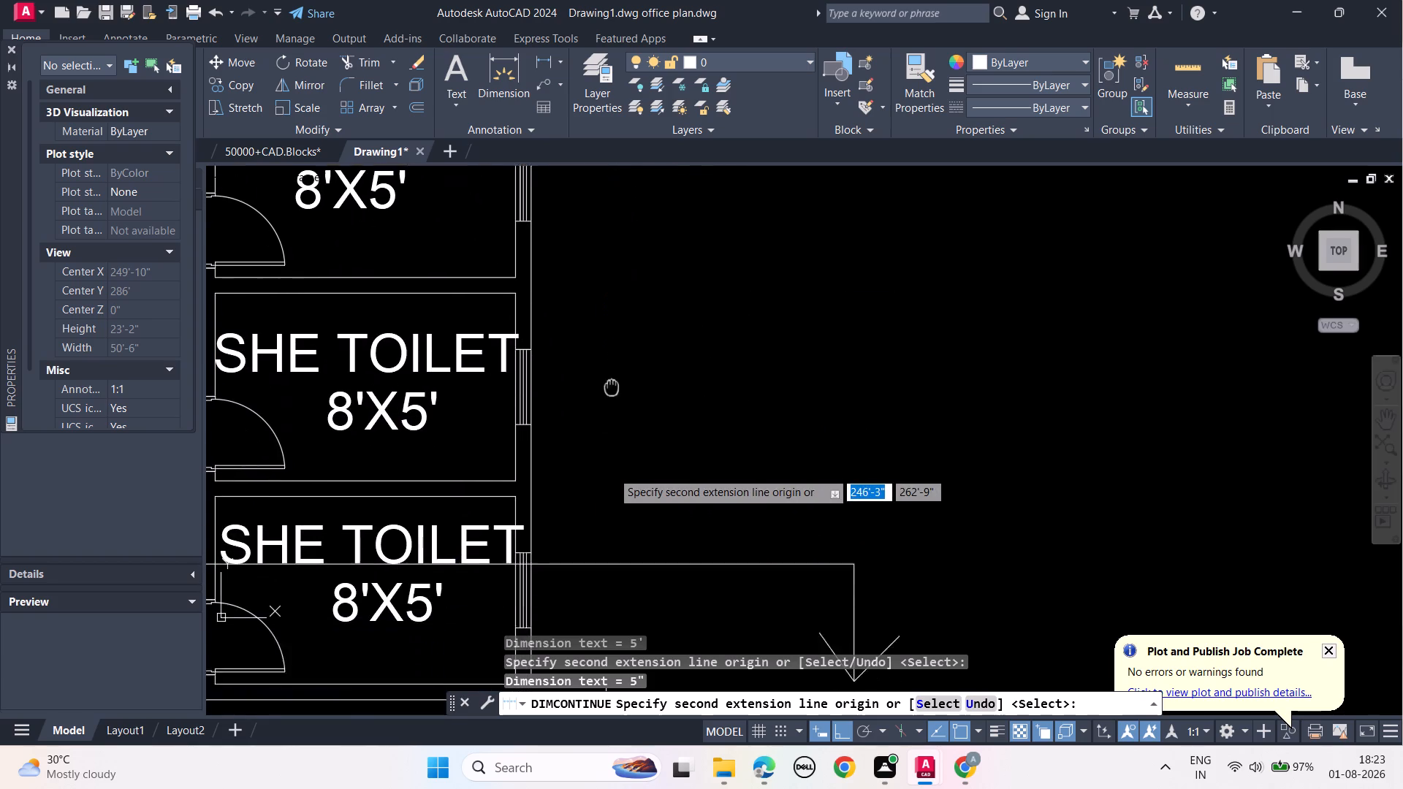
{"action": "middle_click_drag", "start_coordinate": [612, 387], "coordinate": [612, 583]}
{"action": "left_click", "coordinate": [522, 470]}
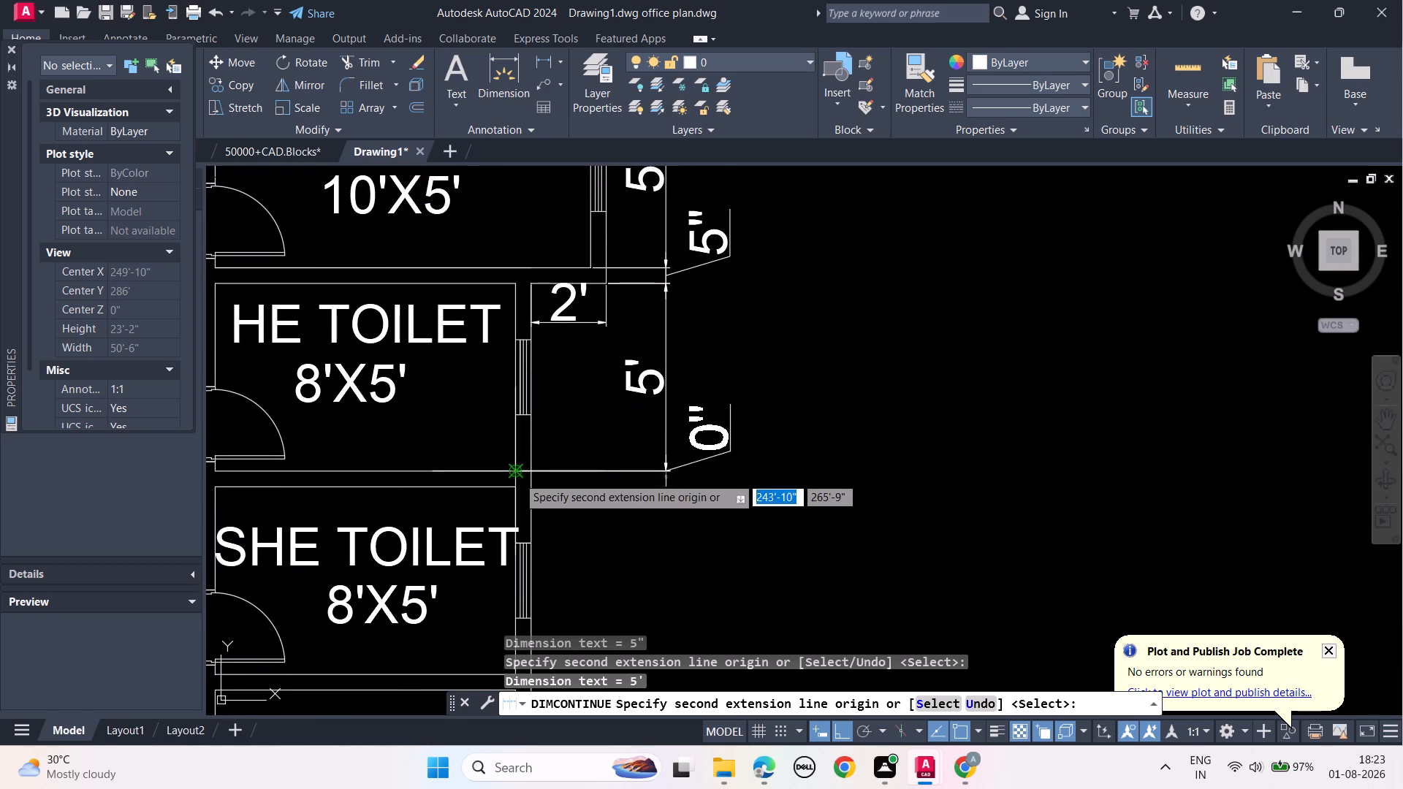
{"action": "left_click", "coordinate": [515, 484]}
Continue the chain across both 8'X5' SHE TOILETs and the wall following each, as far as the PANTRY's inner corner.
{"action": "middle_click_drag", "start_coordinate": [610, 528], "coordinate": [610, 346]}
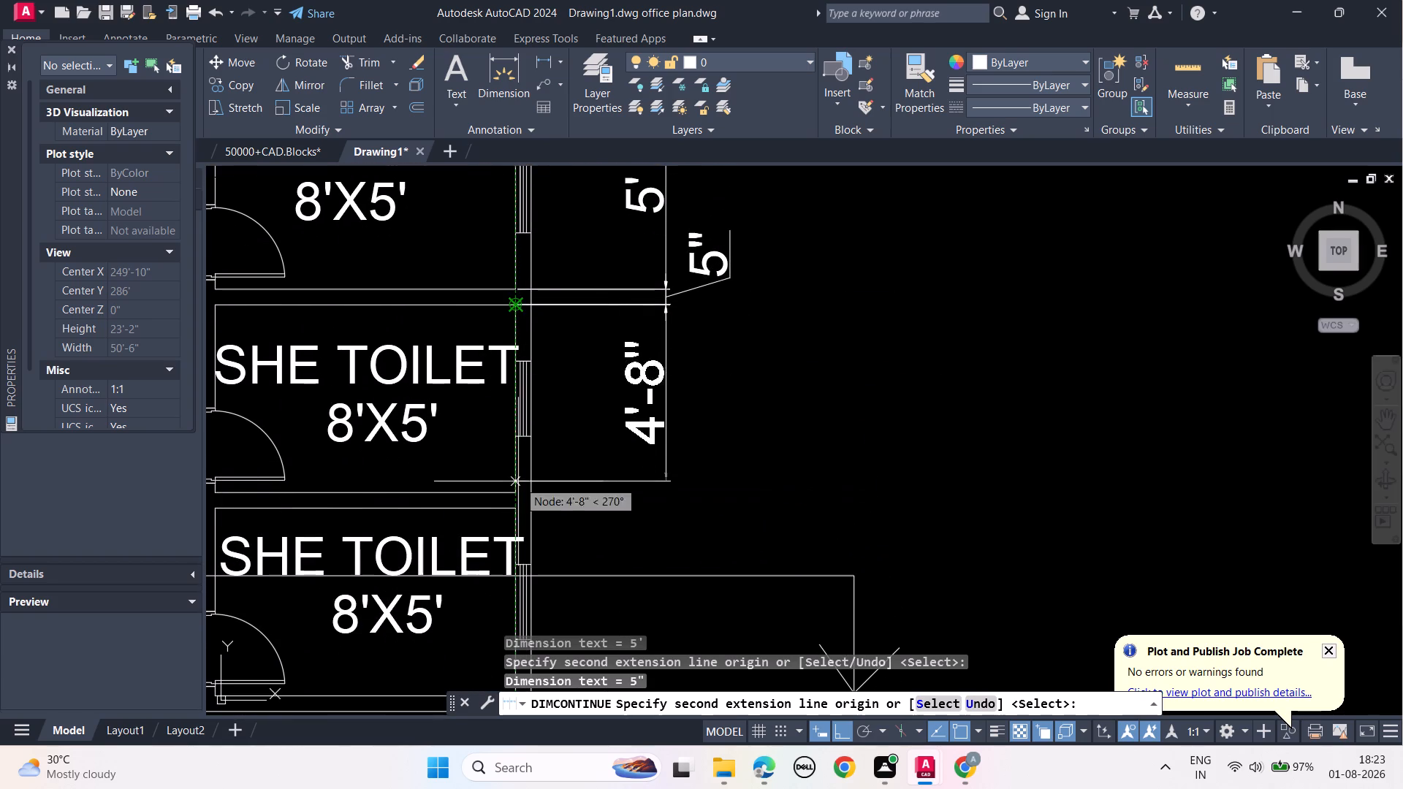
{"action": "left_click", "coordinate": [518, 489]}
{"action": "left_click", "coordinate": [520, 508]}
{"action": "middle_click_drag", "start_coordinate": [635, 533], "coordinate": [631, 346]}
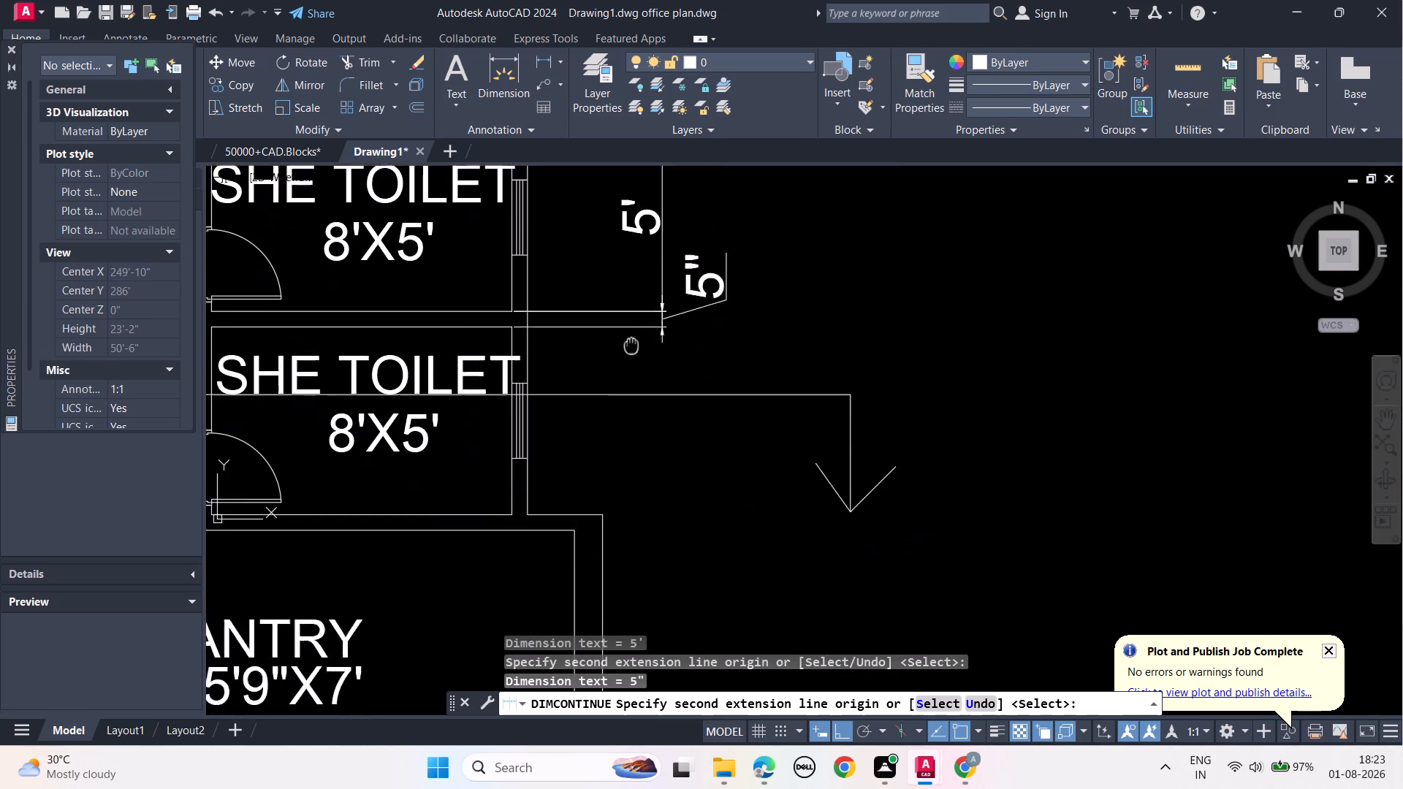
{"action": "middle_click_drag", "start_coordinate": [631, 346], "coordinate": [631, 267]}
{"action": "left_click", "coordinate": [528, 428]}
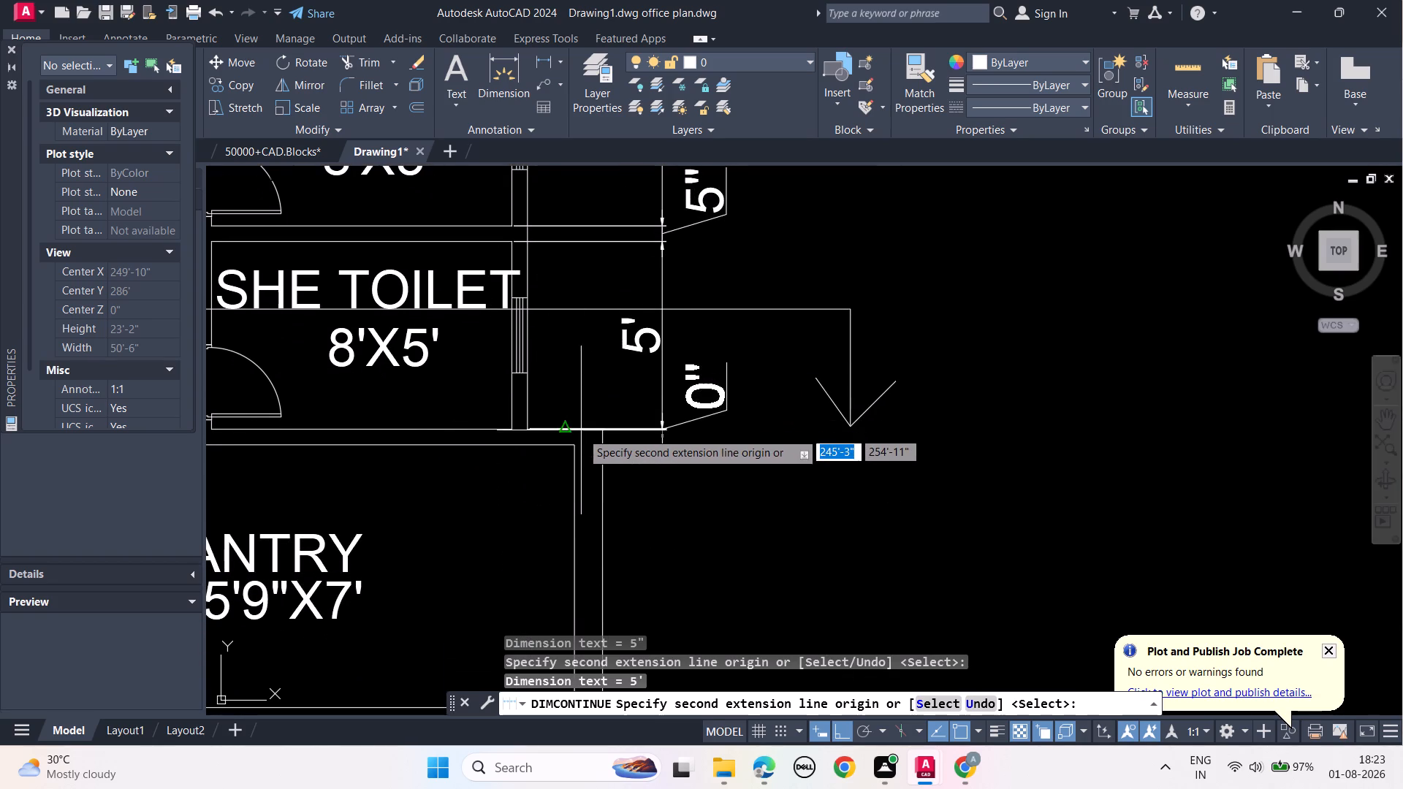
{"action": "left_click", "coordinate": [573, 446]}
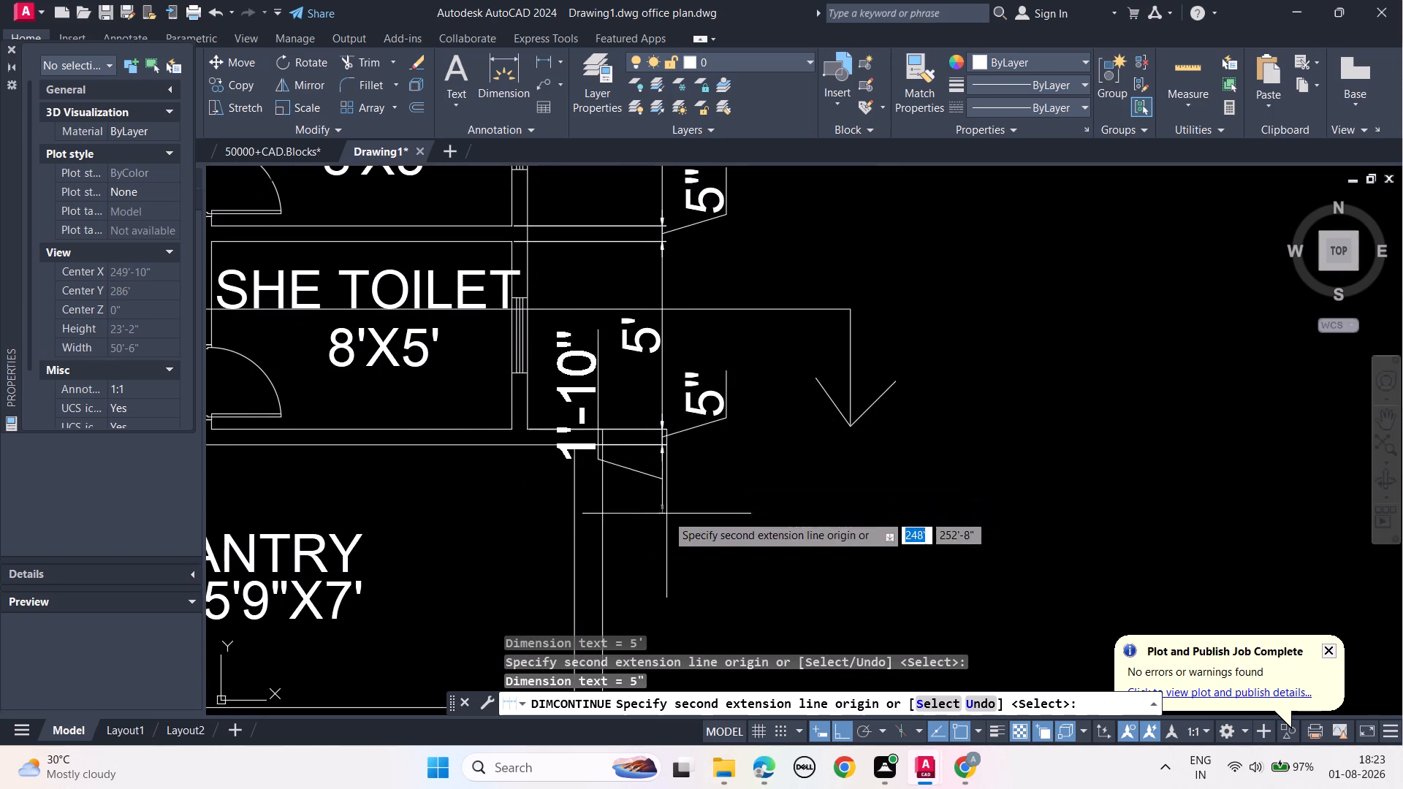
Continue the chain across the PANTRY and the thickness of its outer wall to the building's outer corner.
{"action": "middle_click_drag", "start_coordinate": [666, 514], "coordinate": [655, 261]}
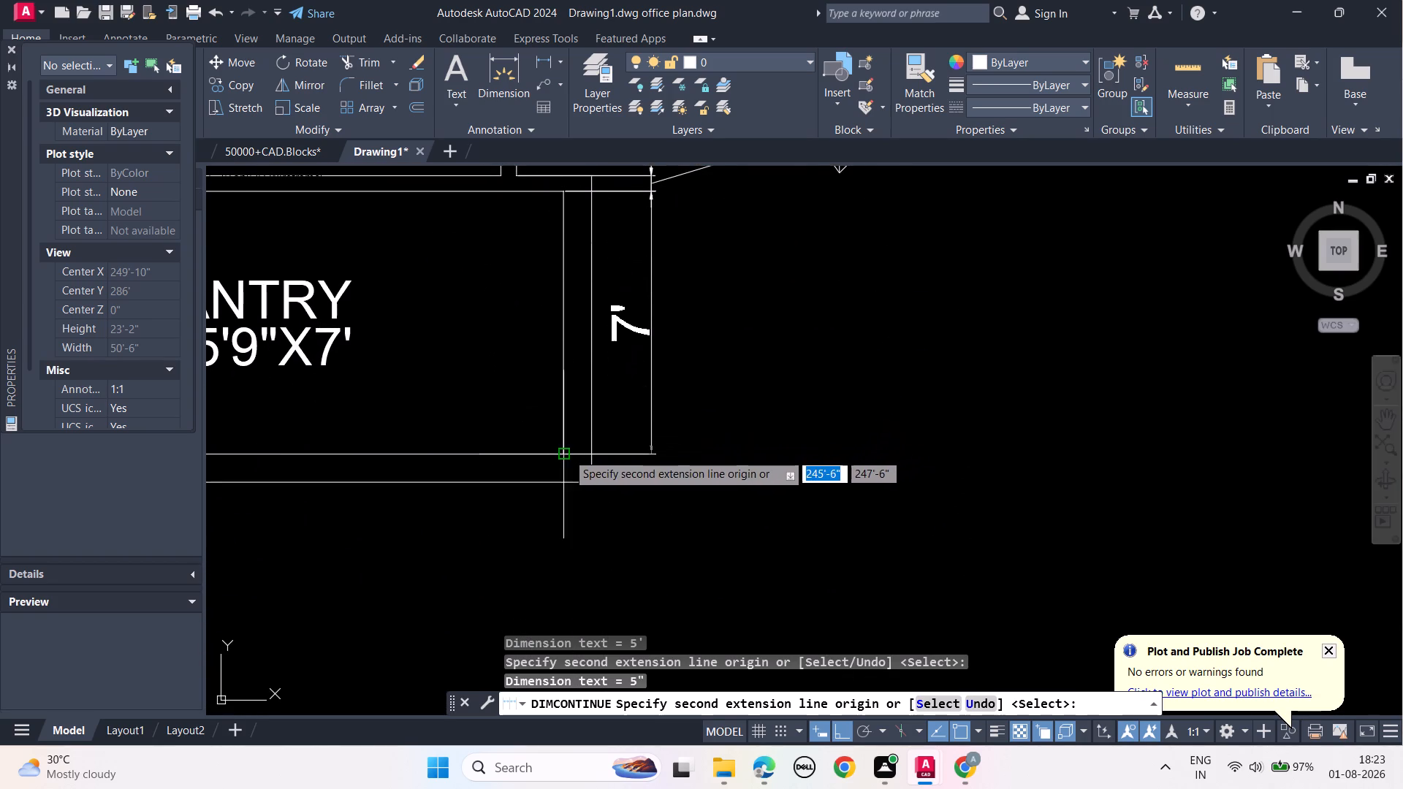
{"action": "left_click", "coordinate": [567, 453]}
{"action": "left_click", "coordinate": [596, 481]}
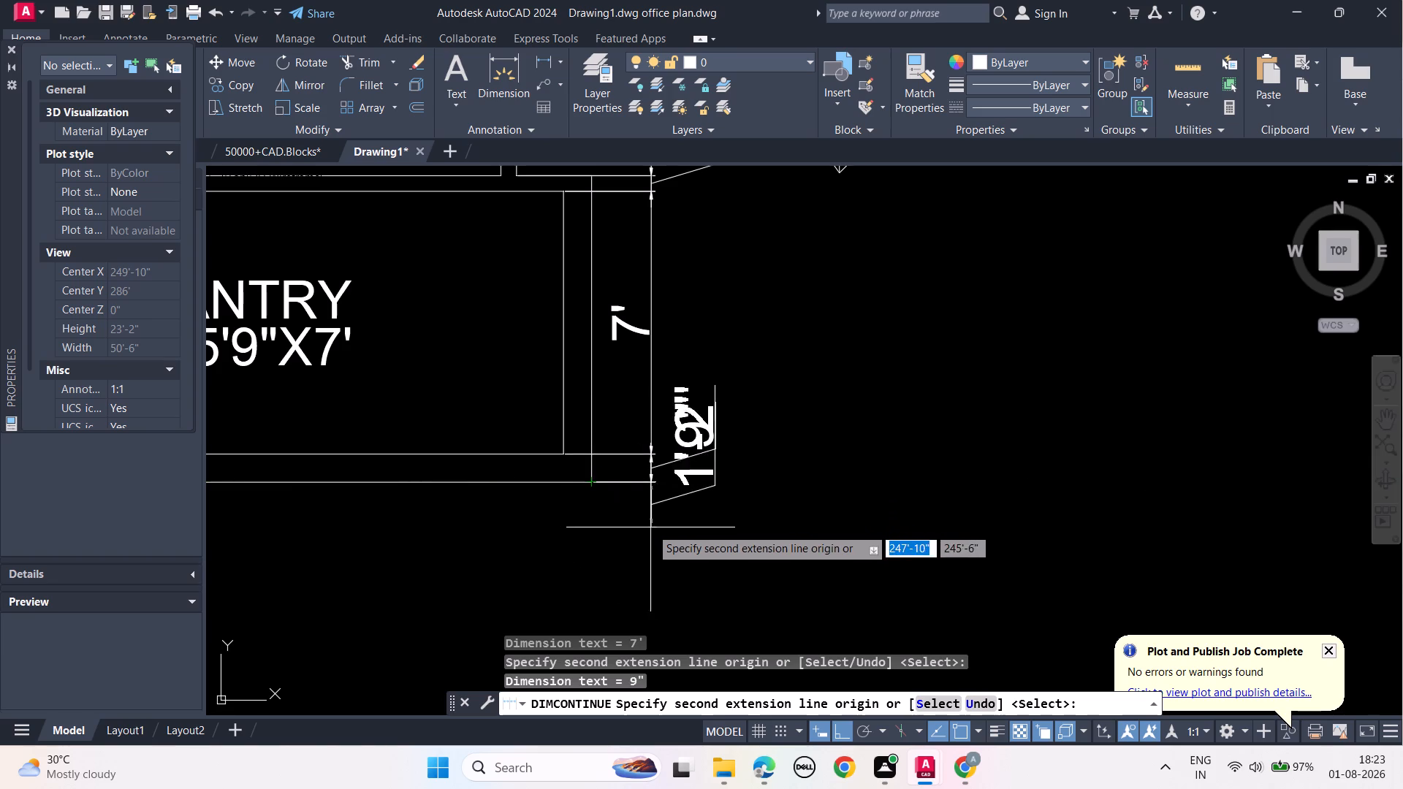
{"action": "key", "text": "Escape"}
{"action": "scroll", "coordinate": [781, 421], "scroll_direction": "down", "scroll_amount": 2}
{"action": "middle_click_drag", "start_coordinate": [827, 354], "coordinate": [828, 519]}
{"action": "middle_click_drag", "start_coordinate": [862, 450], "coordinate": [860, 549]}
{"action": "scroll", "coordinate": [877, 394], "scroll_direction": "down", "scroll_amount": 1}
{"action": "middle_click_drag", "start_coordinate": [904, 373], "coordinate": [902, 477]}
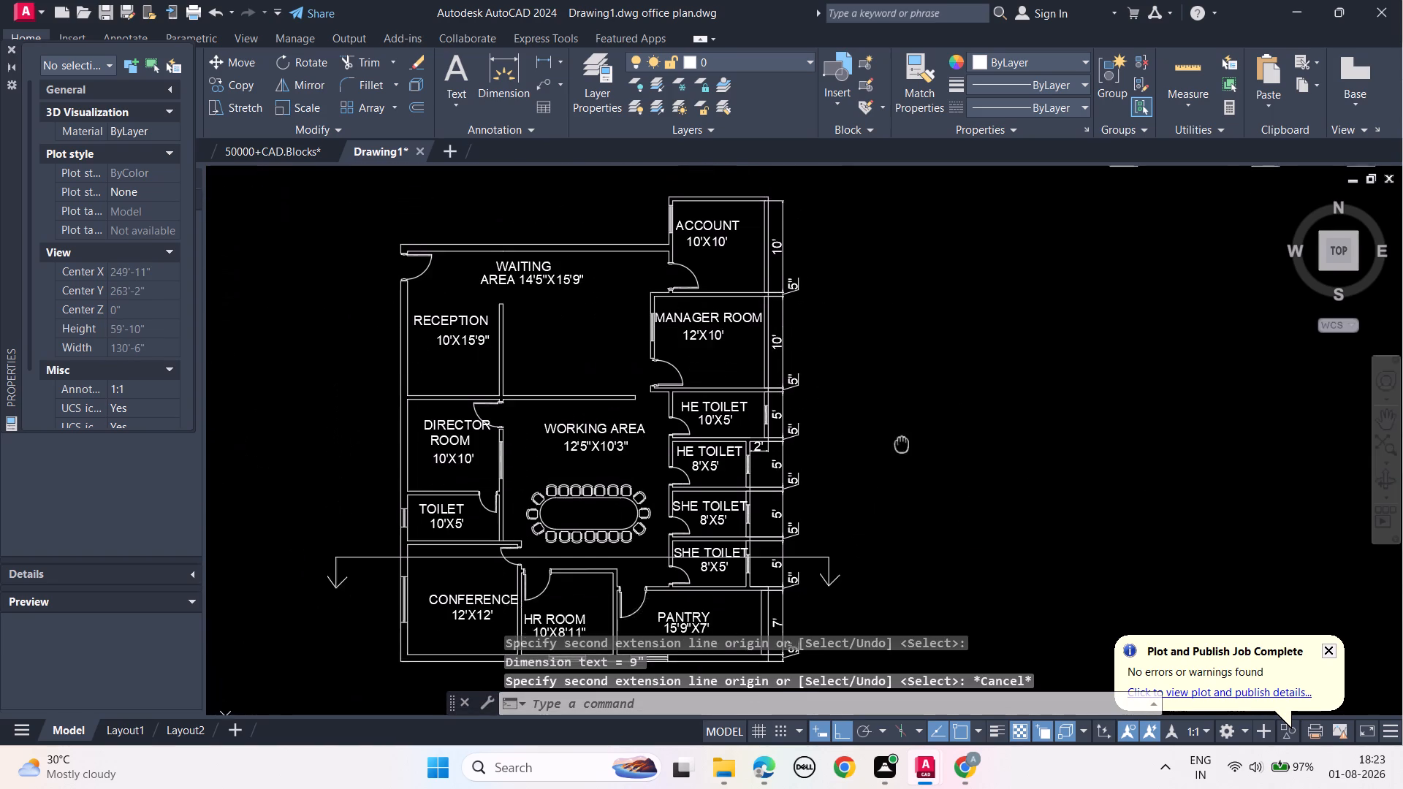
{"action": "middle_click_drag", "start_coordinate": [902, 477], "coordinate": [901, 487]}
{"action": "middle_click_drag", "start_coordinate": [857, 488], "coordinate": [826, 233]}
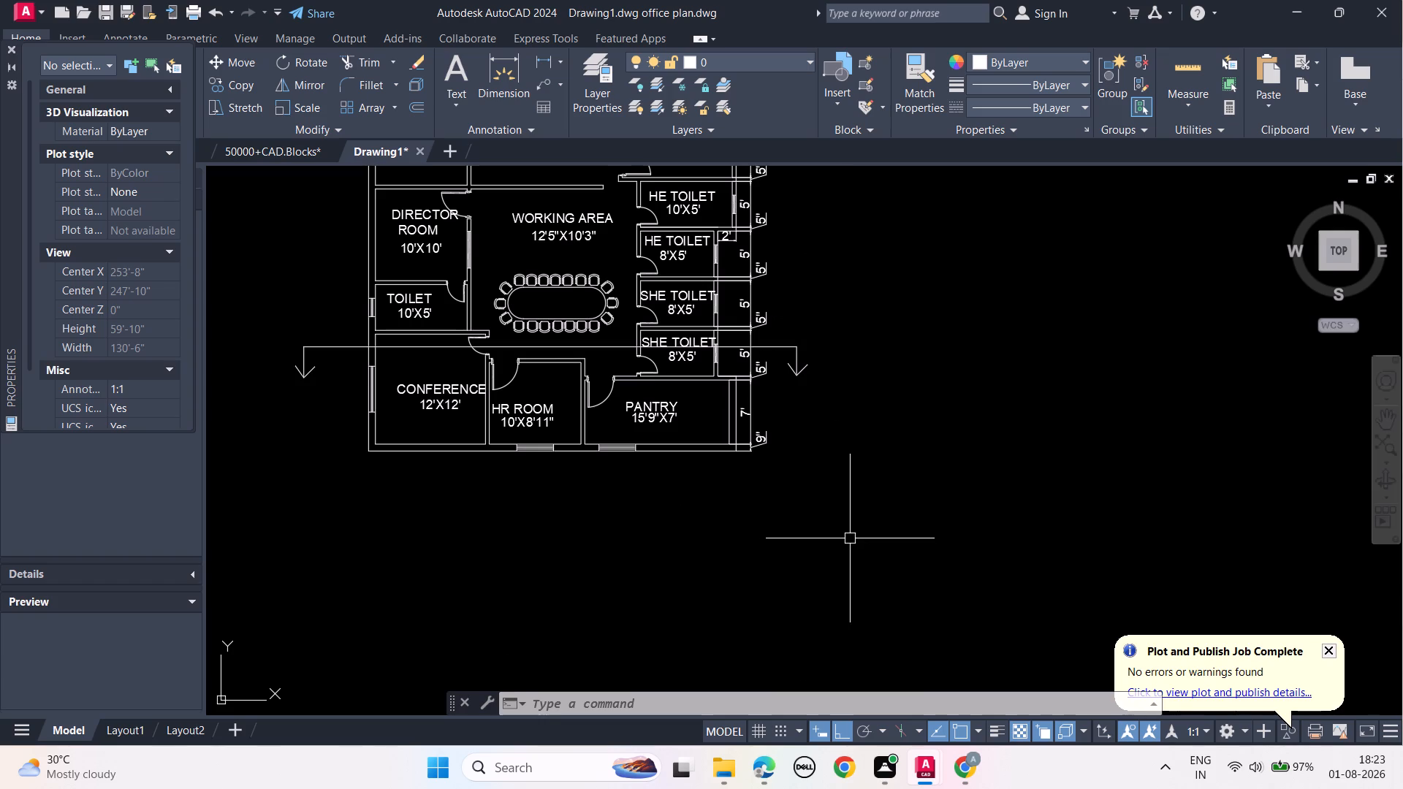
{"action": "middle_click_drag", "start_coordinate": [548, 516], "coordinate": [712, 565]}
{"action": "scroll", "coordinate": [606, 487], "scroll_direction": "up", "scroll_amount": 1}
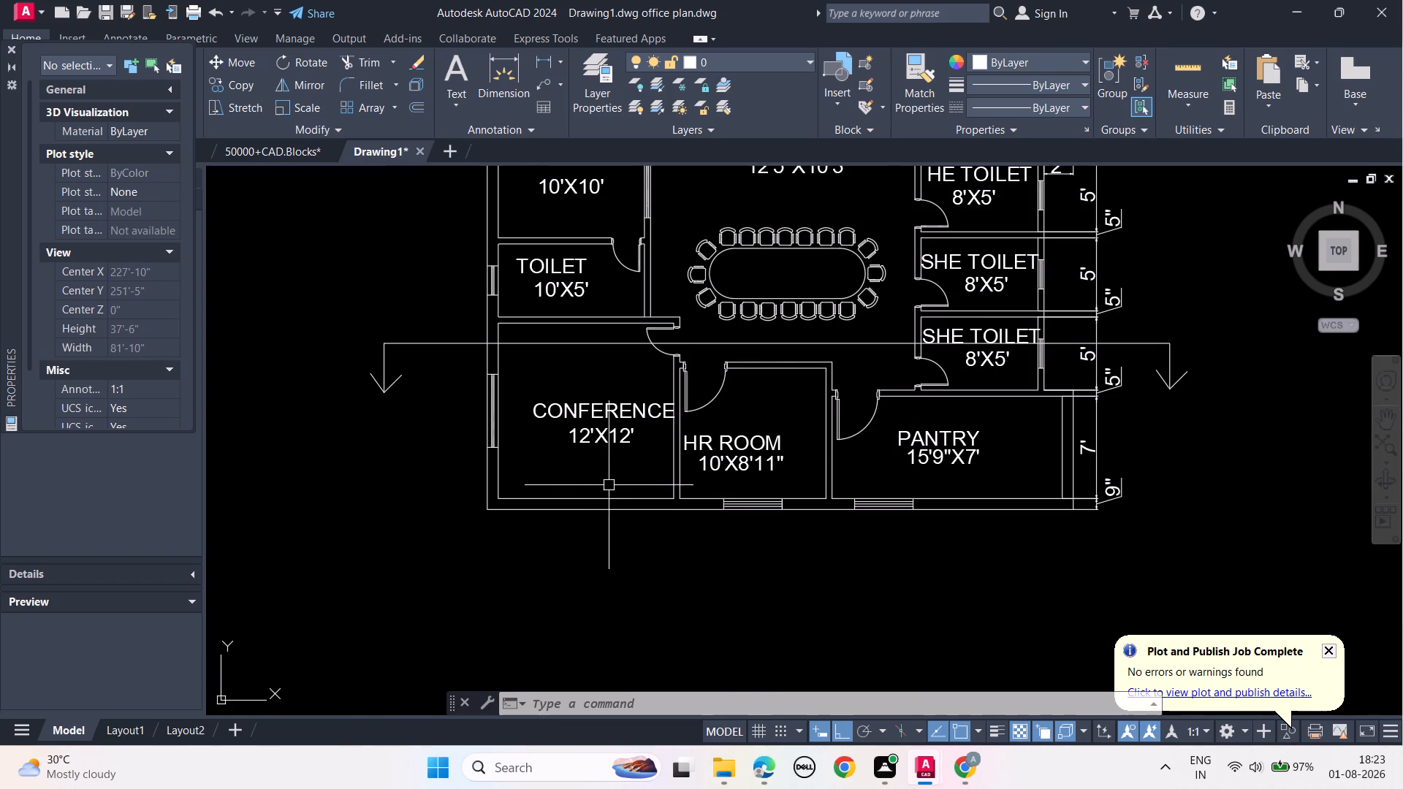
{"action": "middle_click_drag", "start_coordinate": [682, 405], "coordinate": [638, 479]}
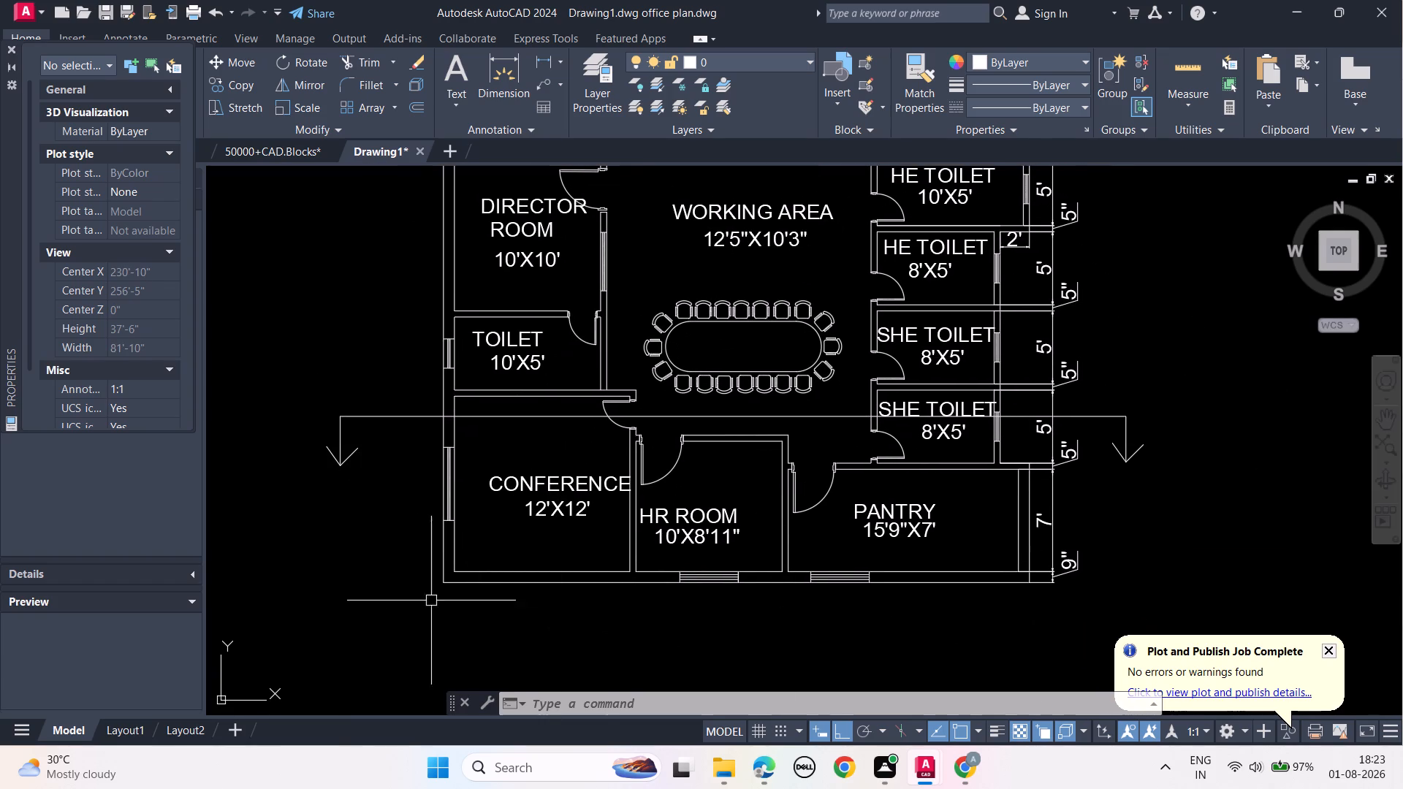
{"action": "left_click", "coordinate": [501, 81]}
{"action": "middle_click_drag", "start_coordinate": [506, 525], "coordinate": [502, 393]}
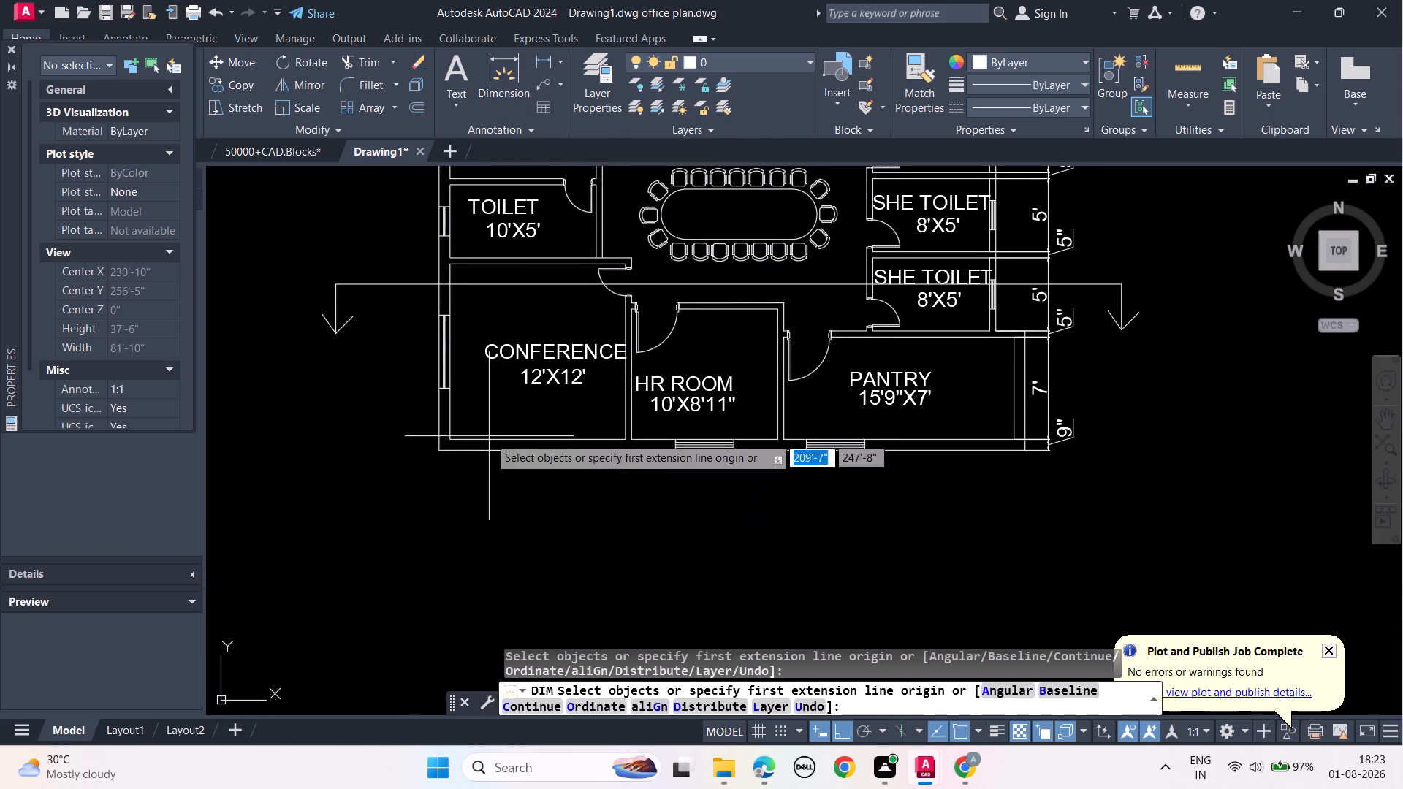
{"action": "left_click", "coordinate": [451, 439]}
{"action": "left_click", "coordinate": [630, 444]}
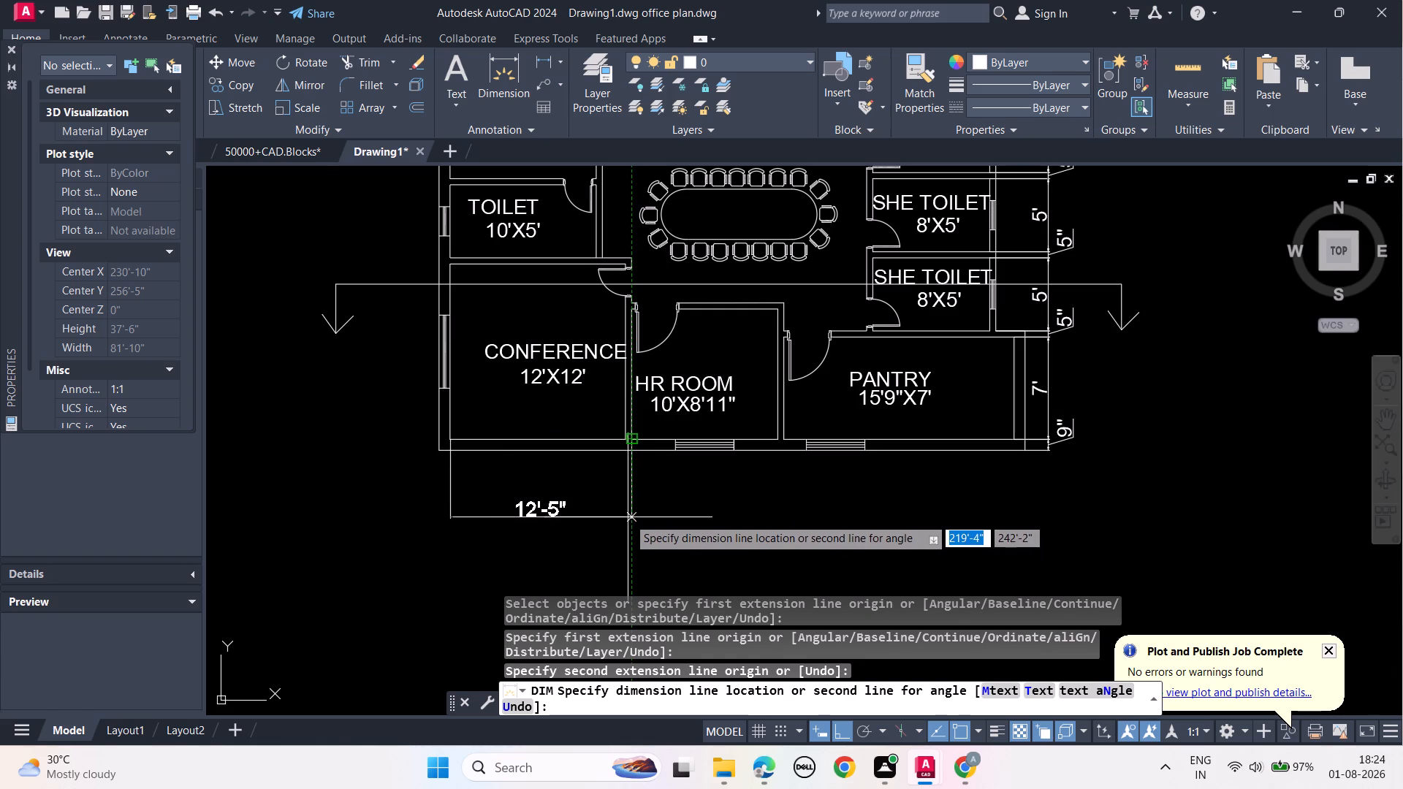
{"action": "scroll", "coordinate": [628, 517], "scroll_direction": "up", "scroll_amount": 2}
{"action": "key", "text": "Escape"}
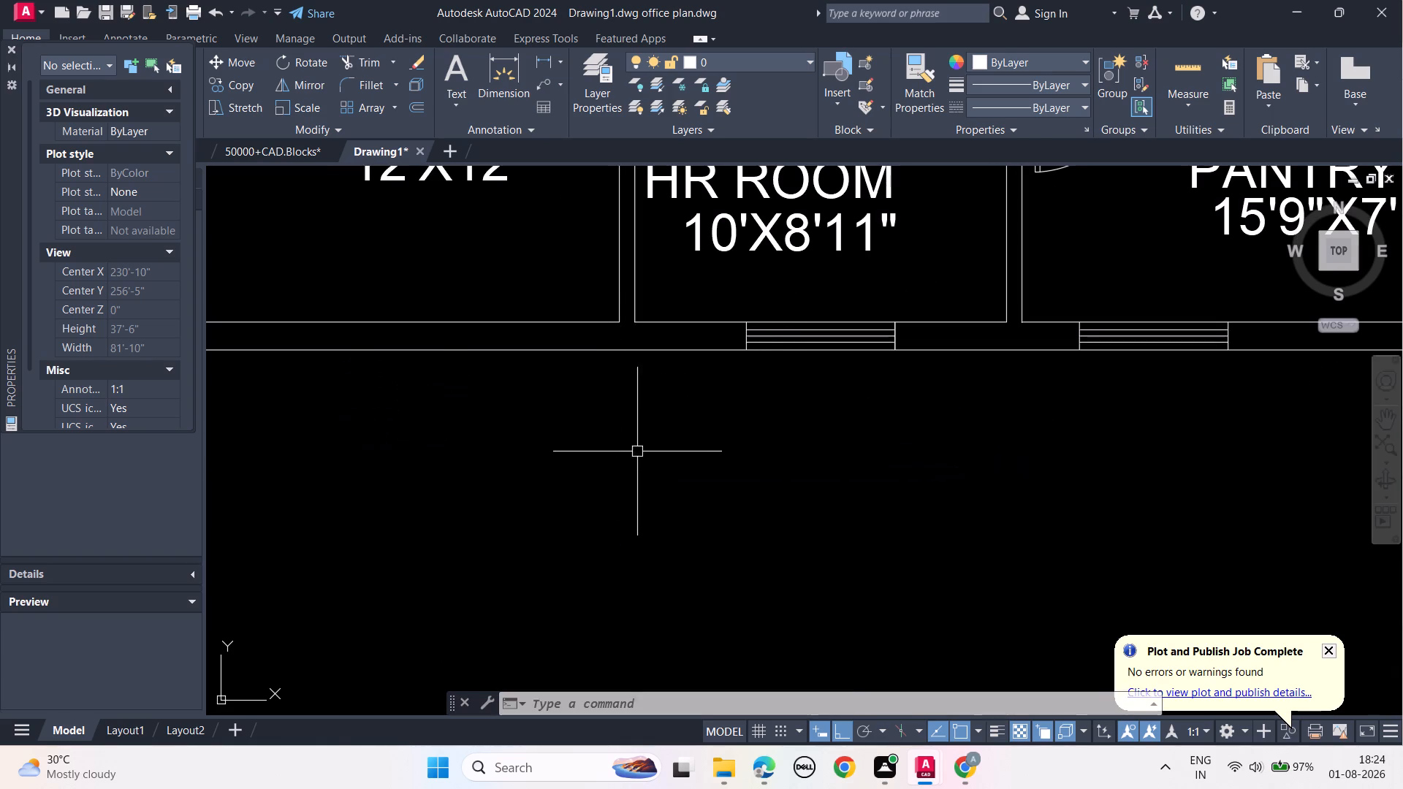
Dimension the inner widths of the CONFERENCE room and the HR ROOM, placing both dimensions just below the plan.
{"action": "left_click", "coordinate": [503, 73]}
{"action": "middle_click_drag", "start_coordinate": [503, 420], "coordinate": [704, 425]}
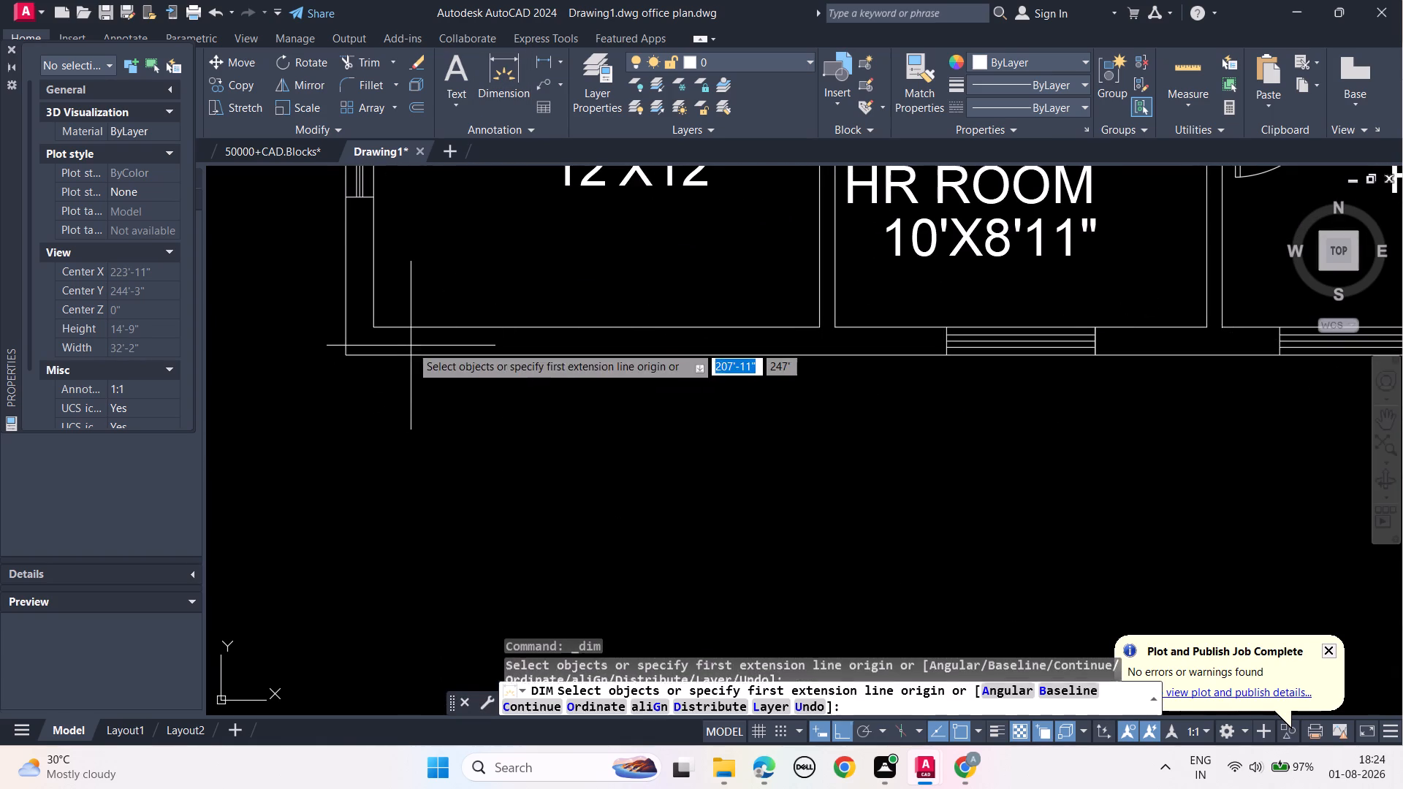
{"action": "left_click", "coordinate": [370, 327]}
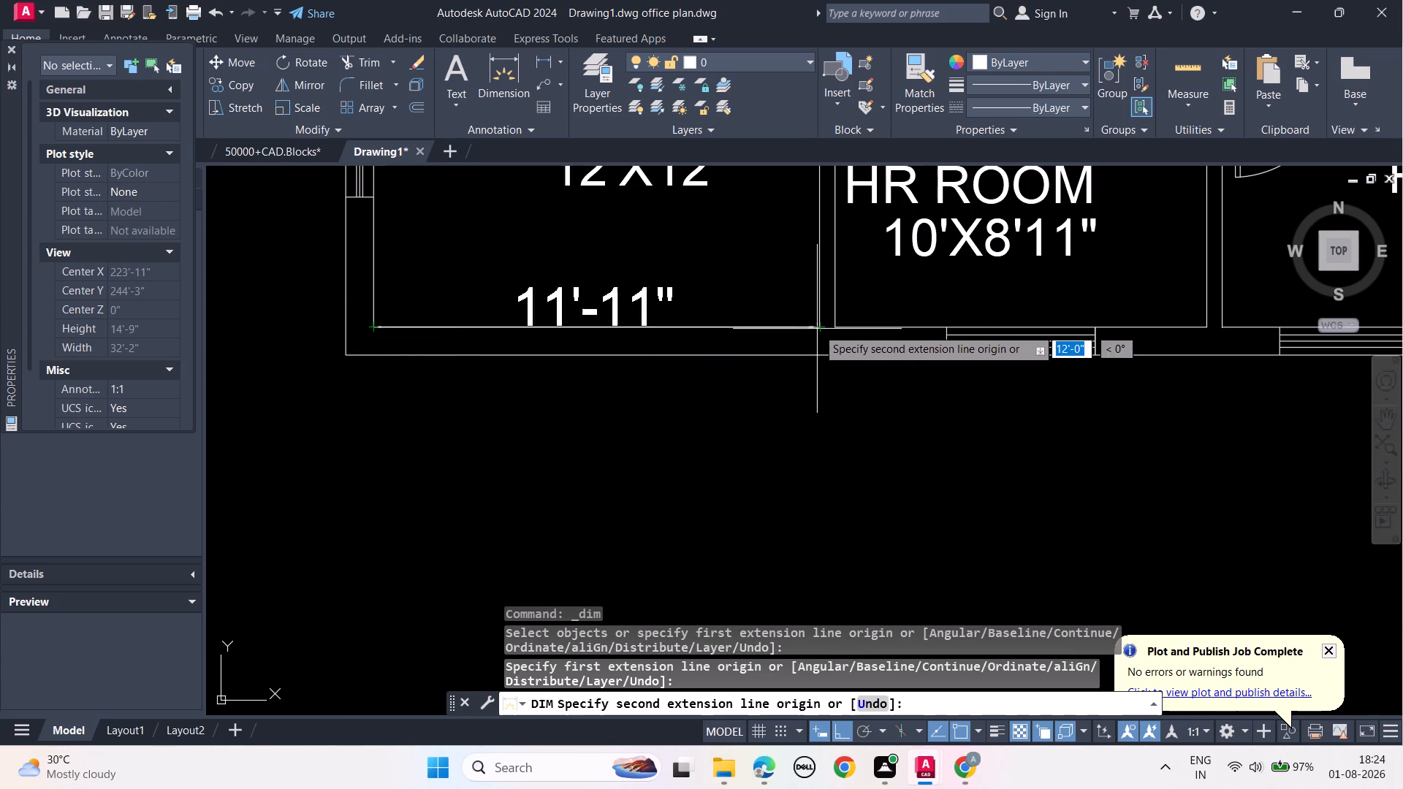
{"action": "left_click", "coordinate": [817, 328]}
{"action": "left_click", "coordinate": [825, 427]}
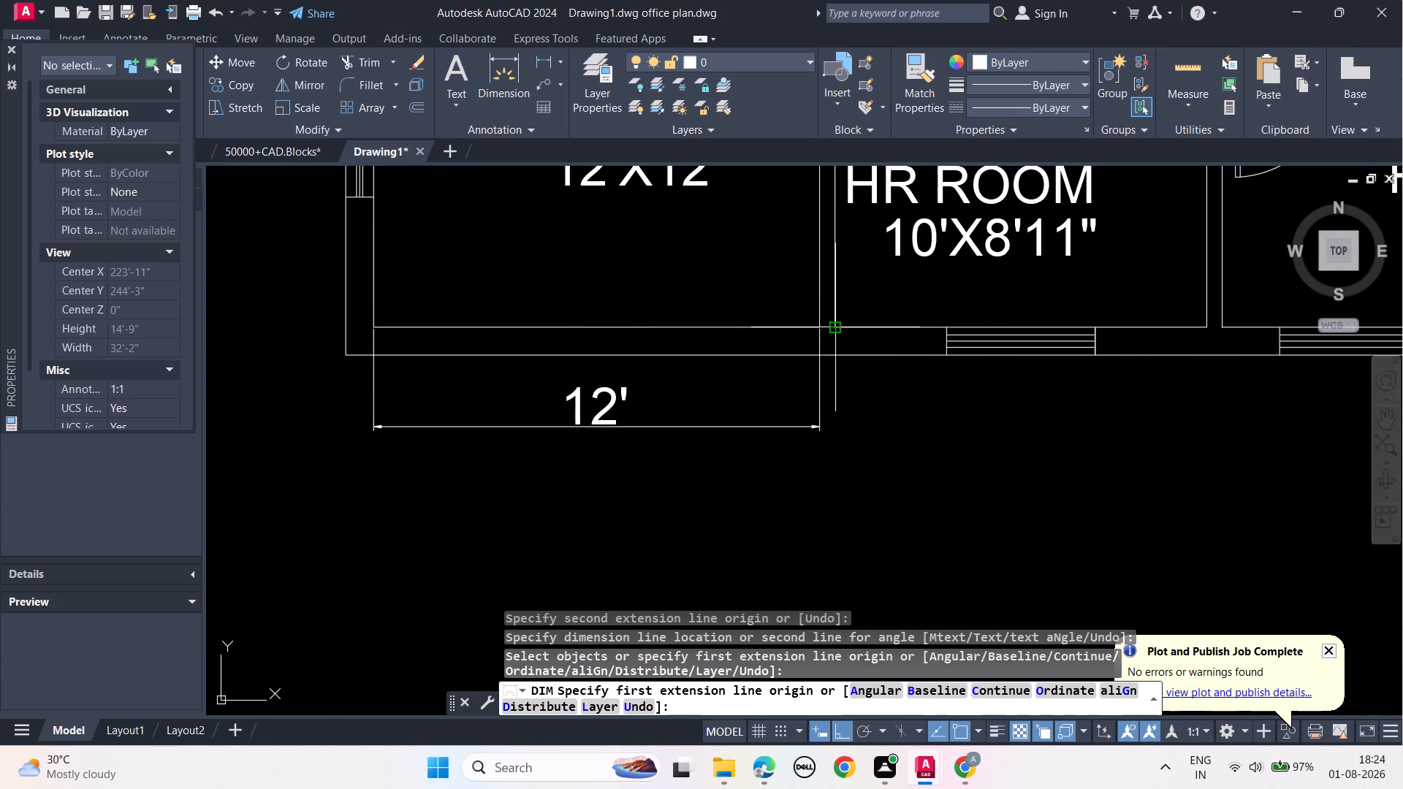
{"action": "left_click", "coordinate": [835, 328]}
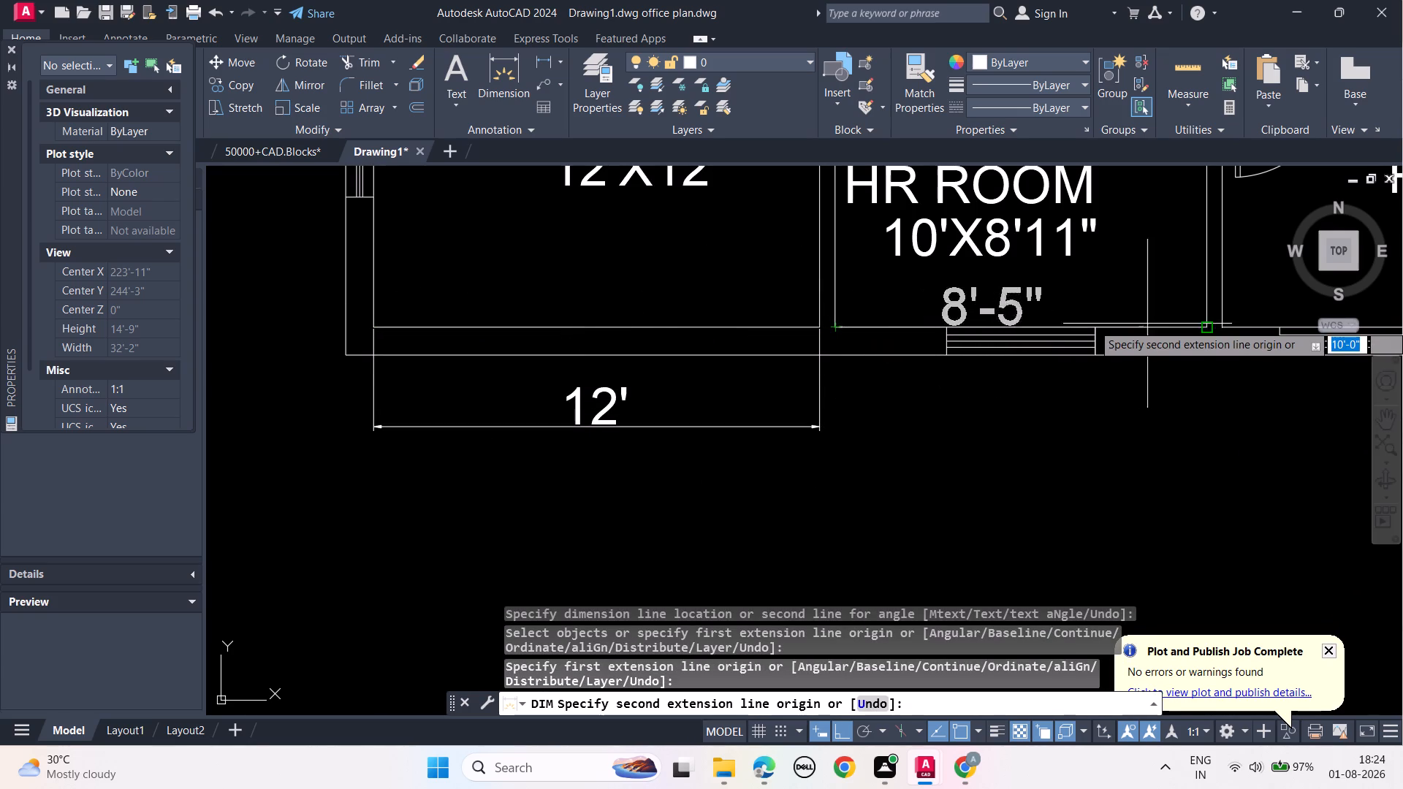
{"action": "left_click", "coordinate": [1208, 327]}
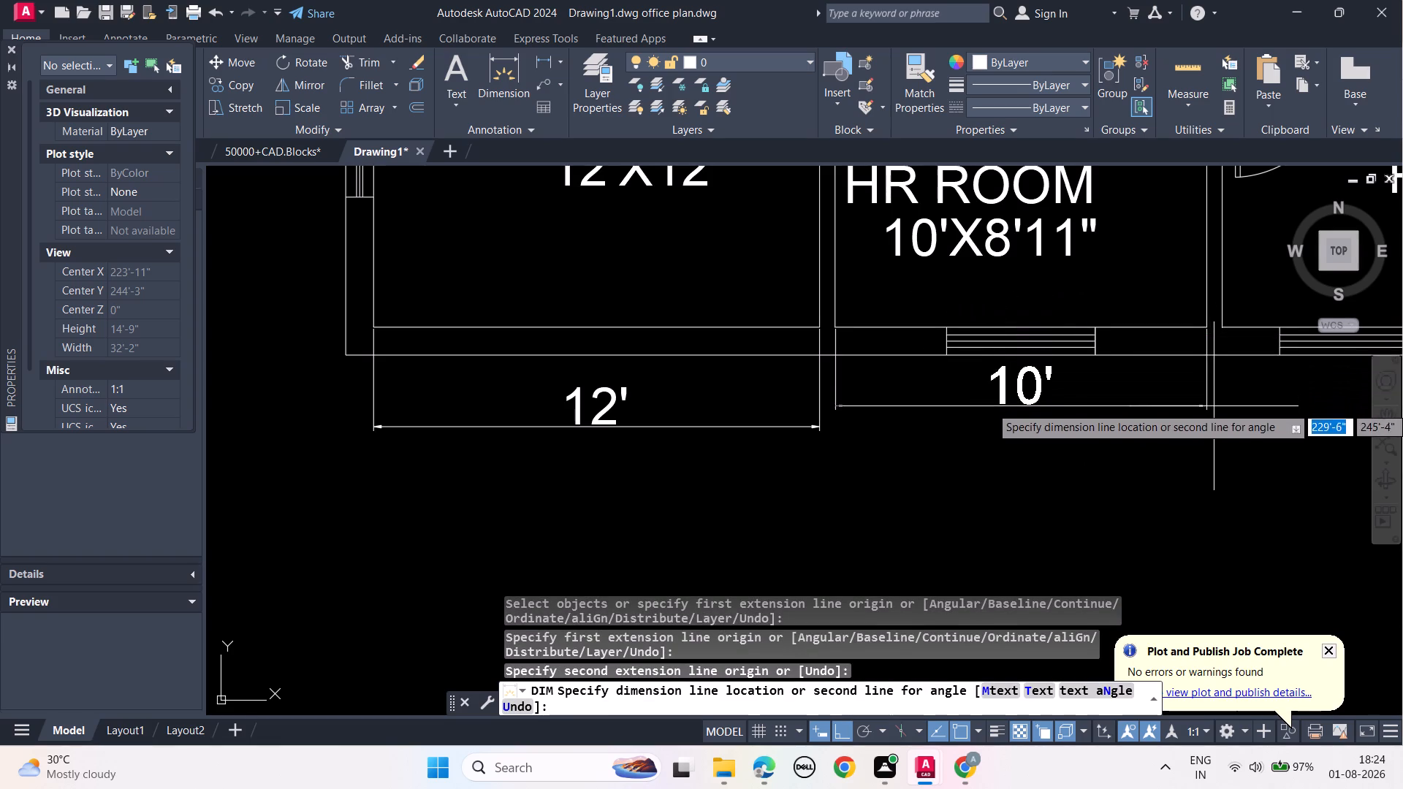
{"action": "left_click", "coordinate": [1215, 430]}
Dimension the inner width of the PANTRY, placing it below the plan roughly in line with the HR ROOM dimension.
{"action": "middle_click_drag", "start_coordinate": [1227, 491], "coordinate": [558, 545]}
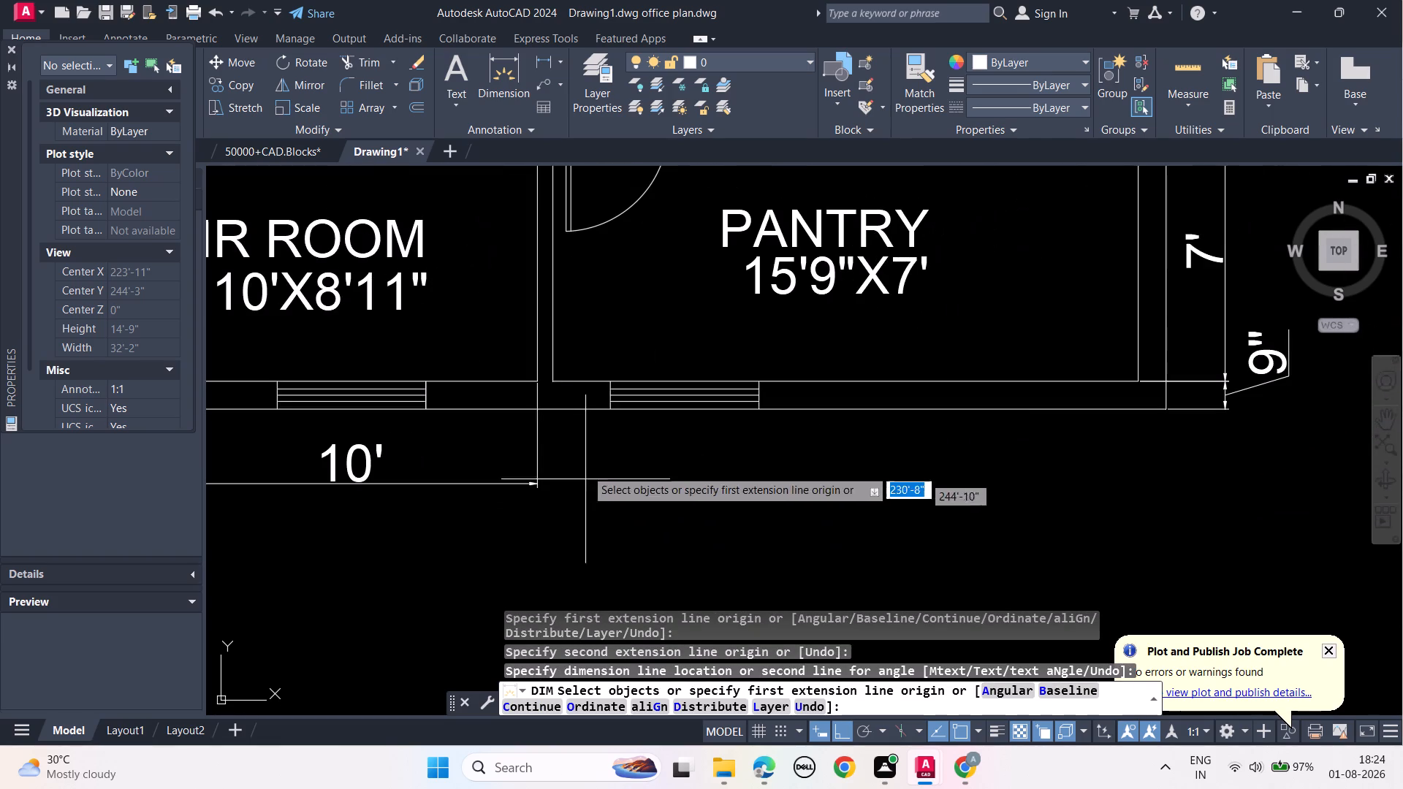
{"action": "left_click", "coordinate": [552, 379]}
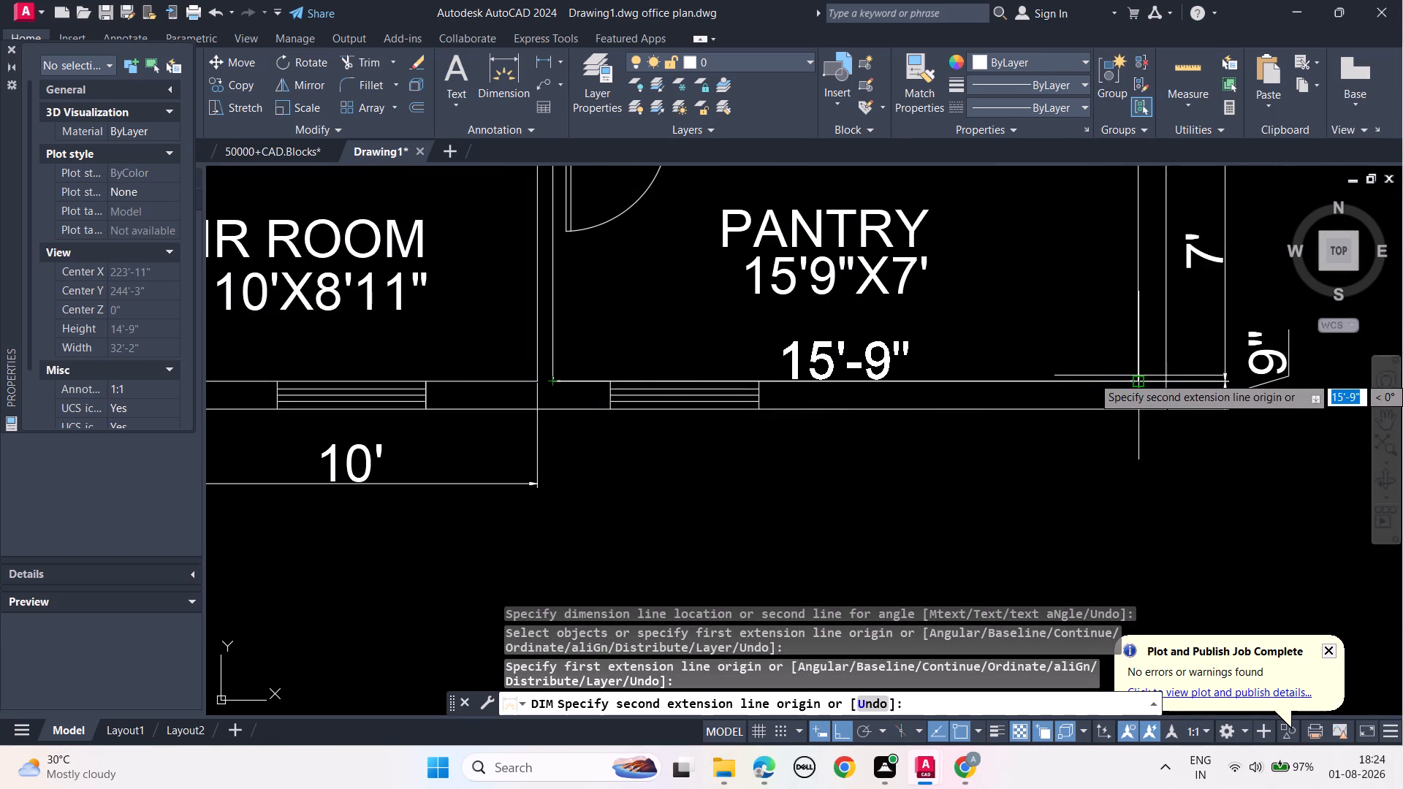
{"action": "left_click", "coordinate": [1141, 378]}
{"action": "left_click", "coordinate": [1140, 476]}
{"action": "key", "text": "Escape"}
{"action": "key", "text": "Escape"}
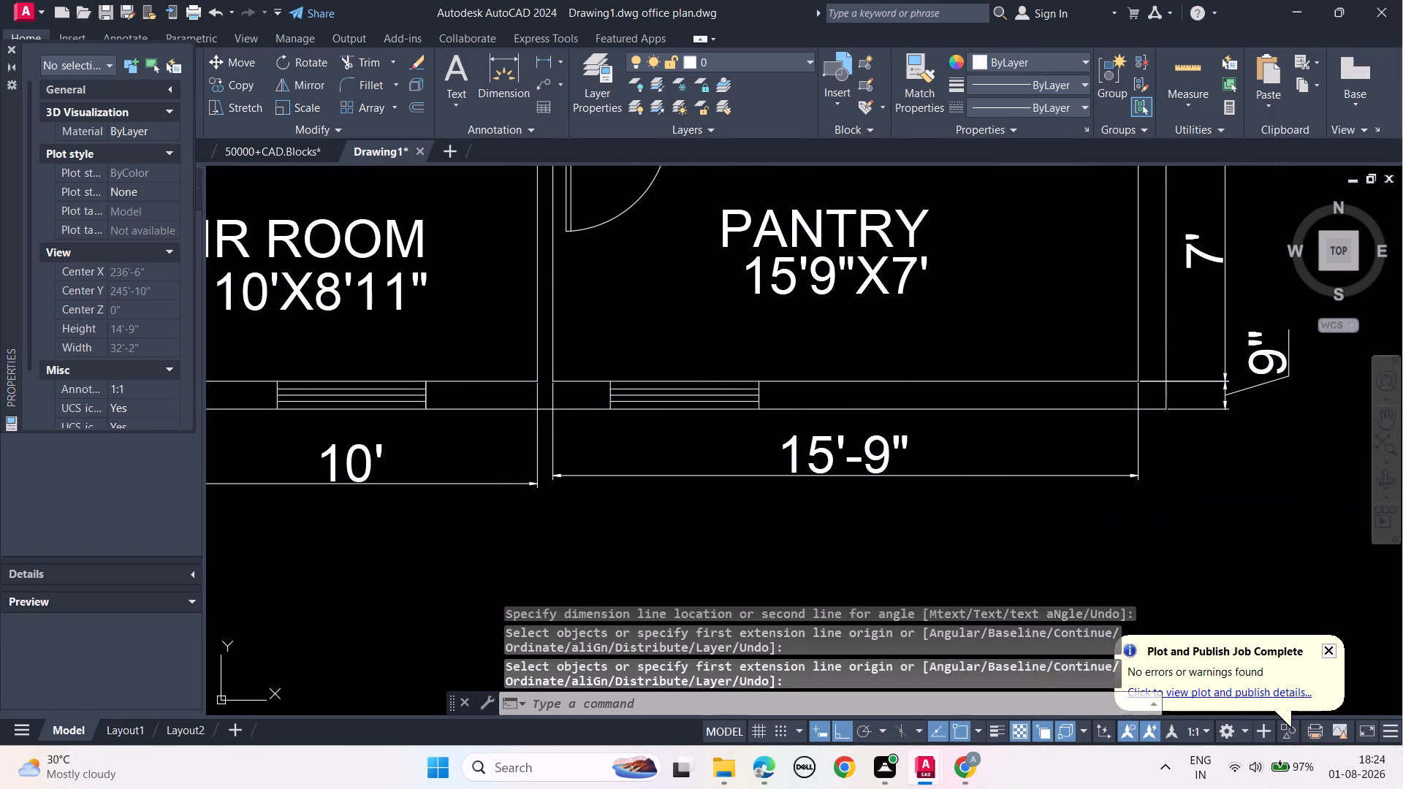
{"action": "key", "text": "Escape"}
{"action": "key", "text": "Escape"}
Dimension the thickness of the CONFERENCE room's outer side wall, level with the room's width dimension below the plan.
{"action": "scroll", "coordinate": [847, 541], "scroll_direction": "down", "scroll_amount": 2}
{"action": "middle_click_drag", "start_coordinate": [807, 605], "coordinate": [950, 551]}
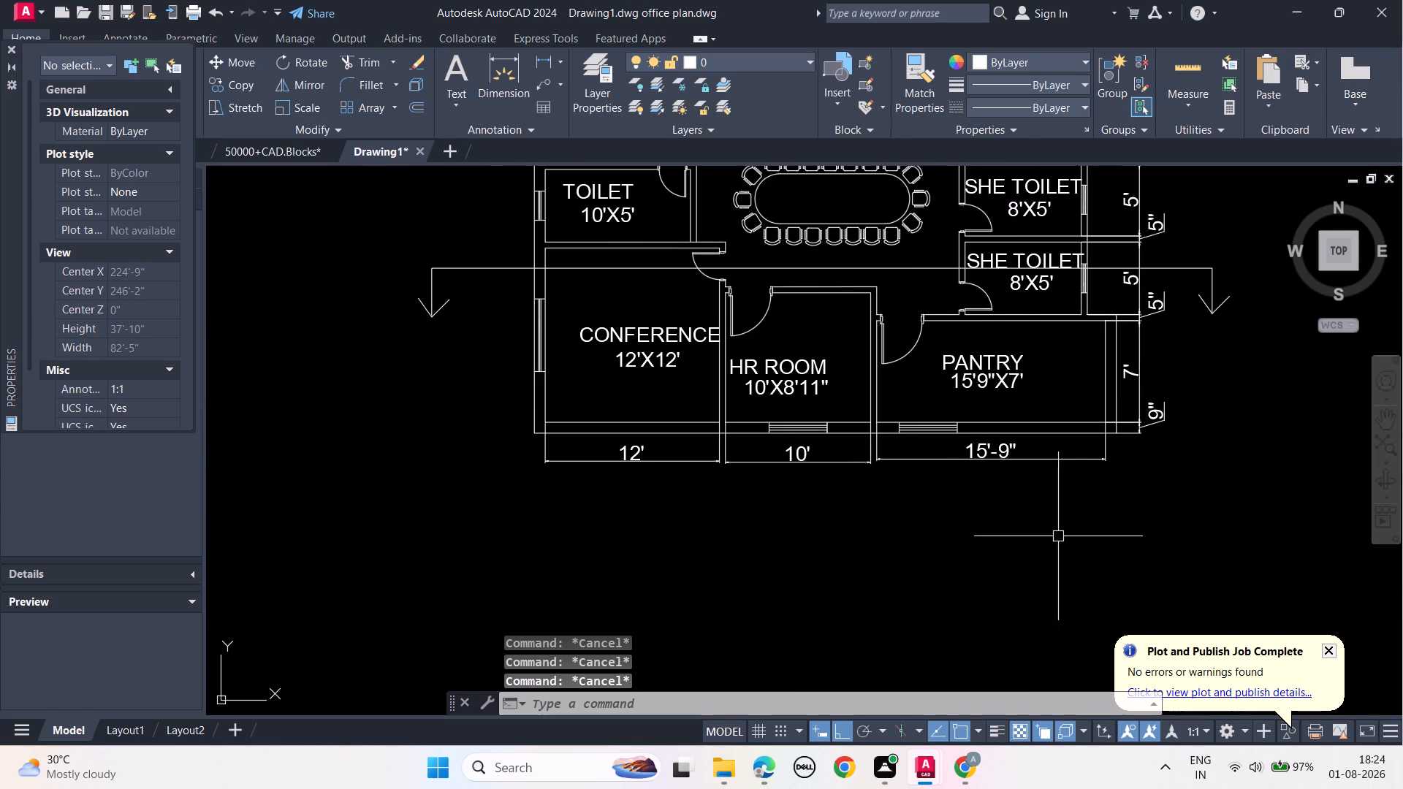
{"action": "scroll", "coordinate": [747, 441], "scroll_direction": "up", "scroll_amount": 2}
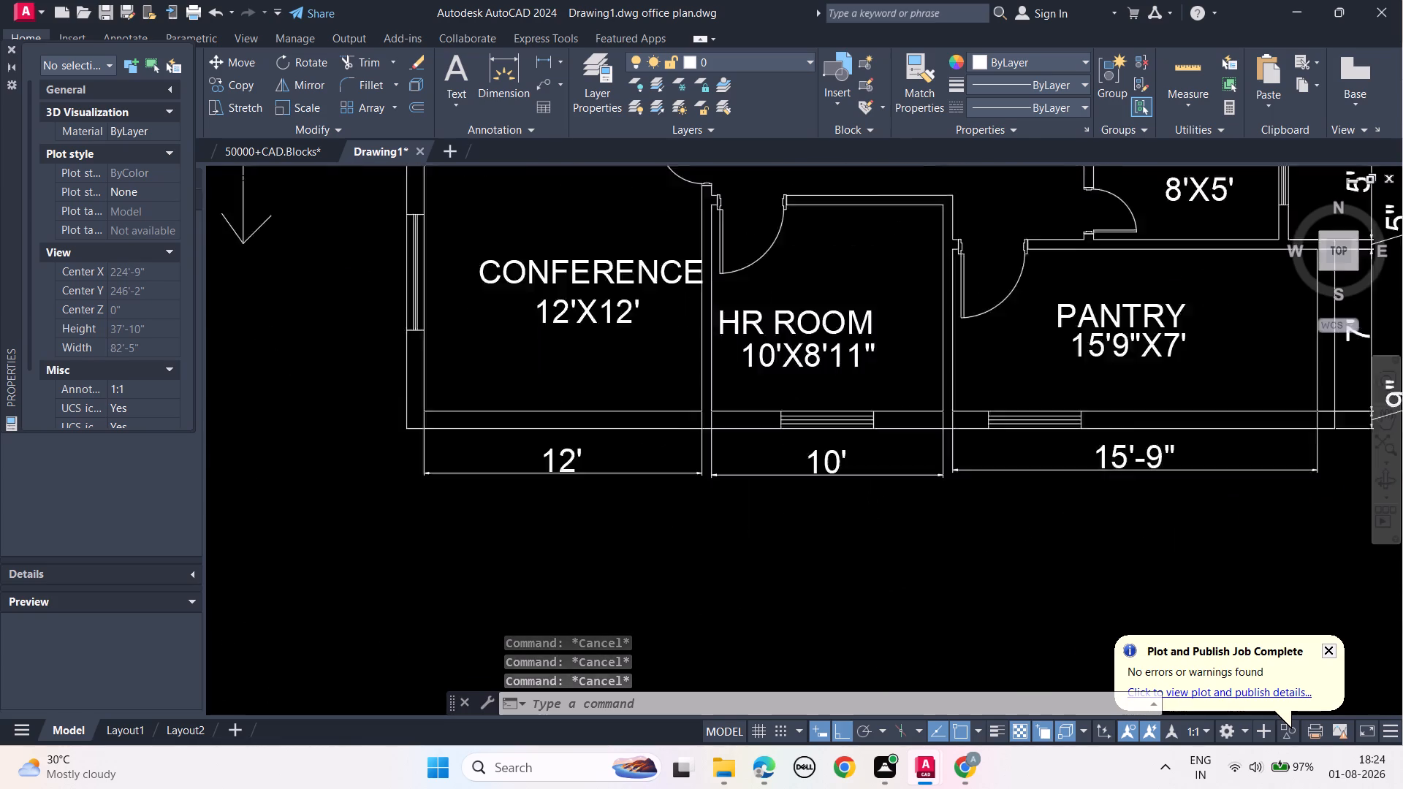
{"action": "scroll", "coordinate": [747, 441], "scroll_direction": "up", "scroll_amount": 2}
{"action": "scroll", "coordinate": [718, 431], "scroll_direction": "down", "scroll_amount": 4}
{"action": "middle_click_drag", "start_coordinate": [823, 520], "coordinate": [694, 573]}
{"action": "scroll", "coordinate": [571, 538], "scroll_direction": "up", "scroll_amount": 2}
{"action": "middle_click_drag", "start_coordinate": [606, 509], "coordinate": [1045, 565]}
{"action": "left_click", "coordinate": [516, 69]}
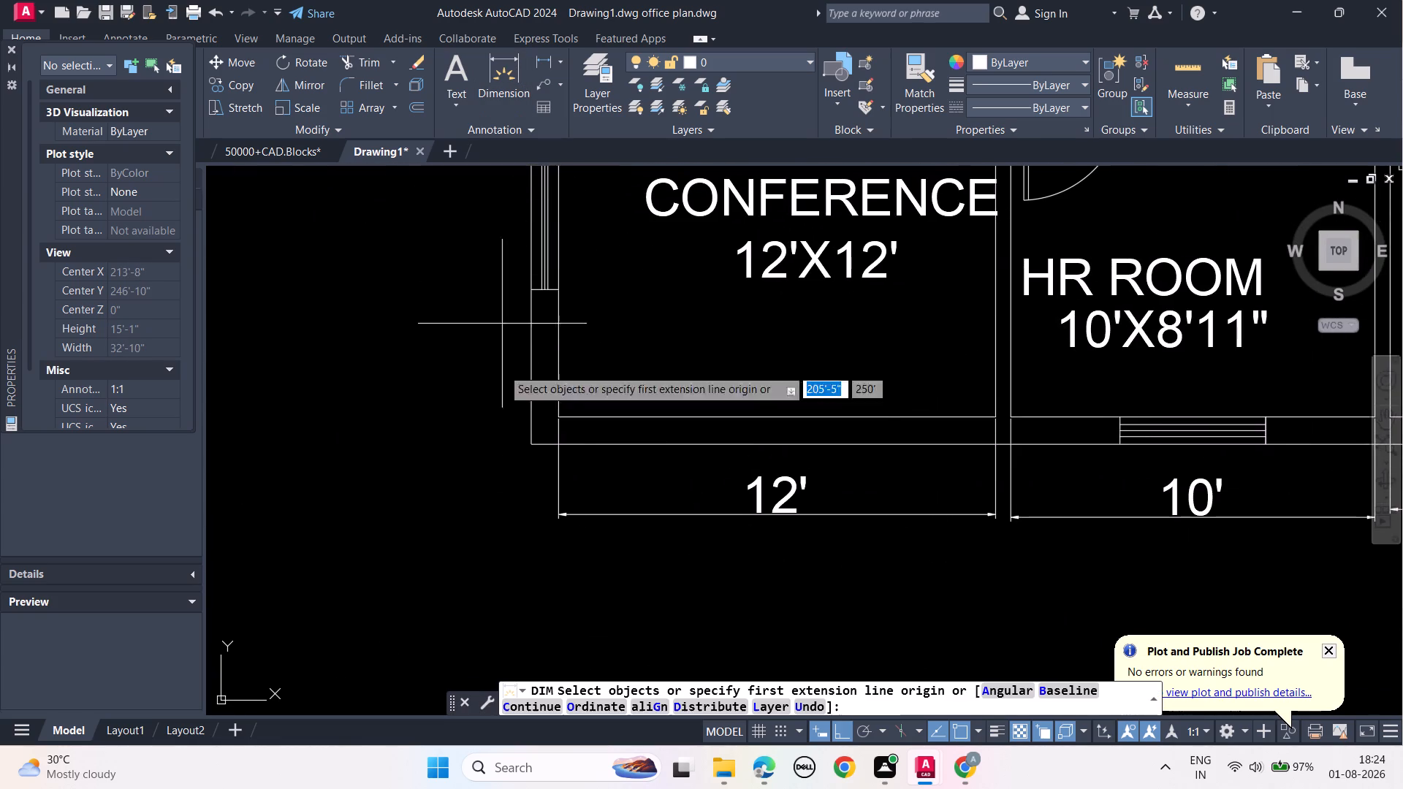
{"action": "scroll", "coordinate": [493, 508], "scroll_direction": "up", "scroll_amount": 2}
{"action": "left_click", "coordinate": [588, 346]}
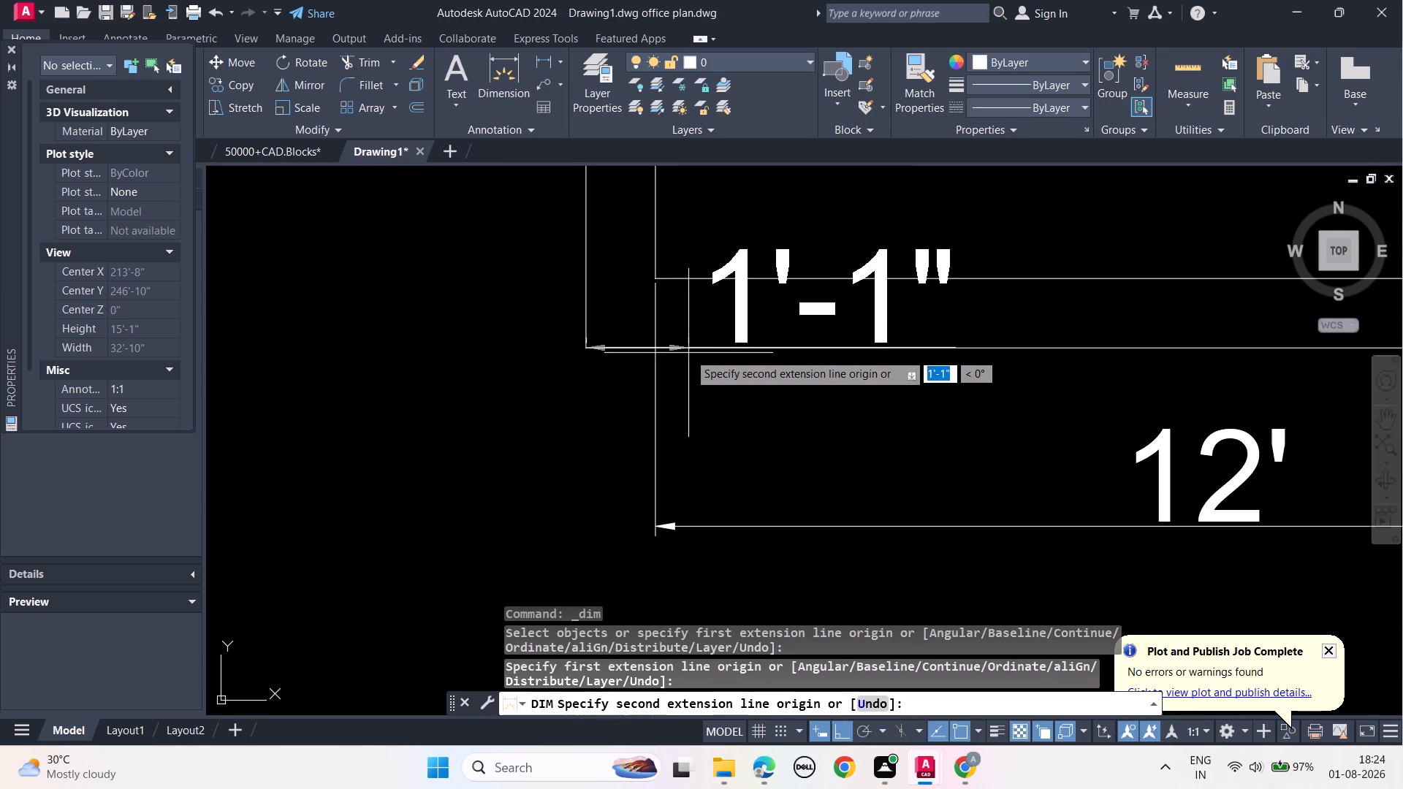
{"action": "left_click", "coordinate": [653, 350]}
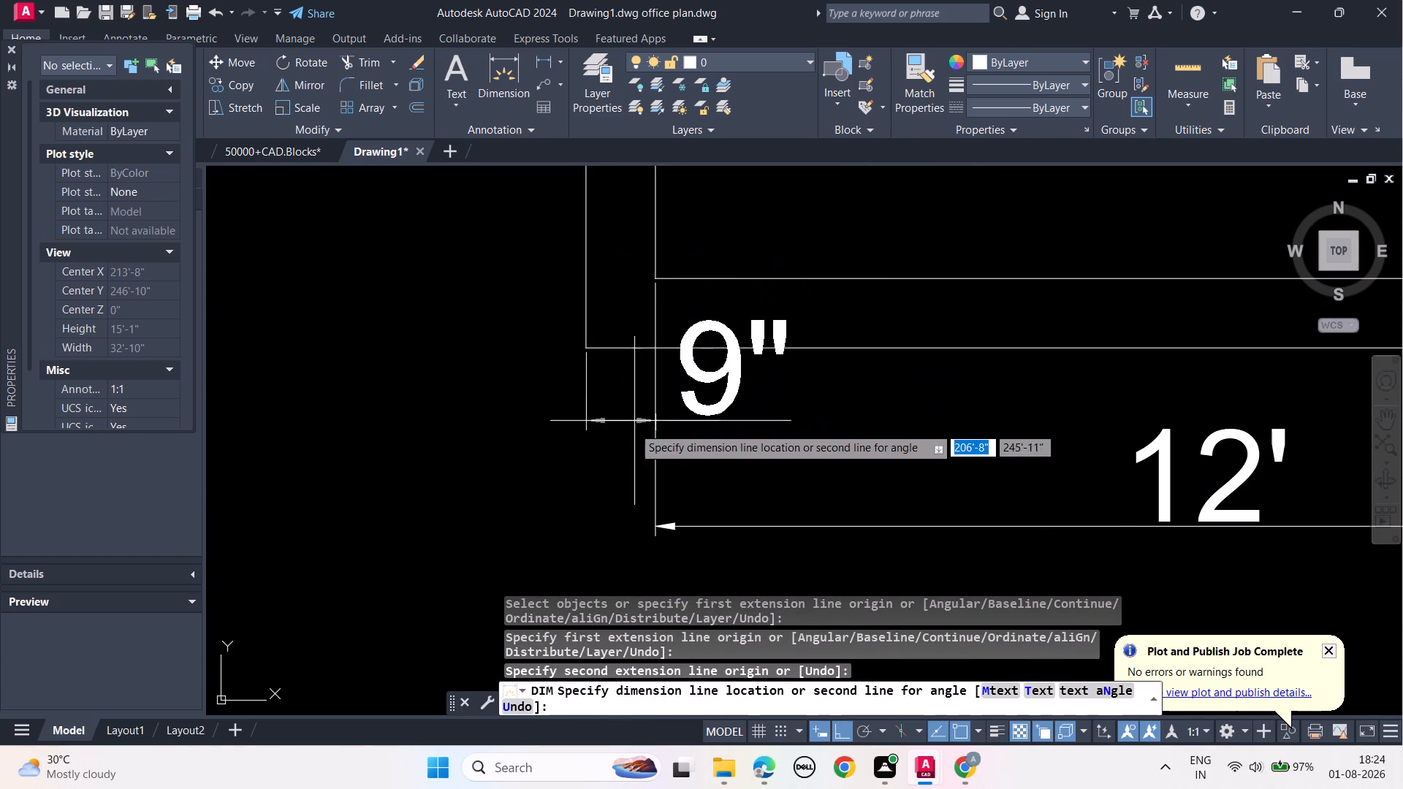
{"action": "left_click", "coordinate": [642, 527]}
Continue from the CONFERENCE width dimension across the dividing wall between the CONFERENCE room and the HR ROOM.
{"action": "scroll", "coordinate": [735, 546], "scroll_direction": "down", "scroll_amount": 2}
{"action": "middle_click_drag", "start_coordinate": [933, 594], "coordinate": [590, 564]}
{"action": "scroll", "coordinate": [808, 457], "scroll_direction": "up", "scroll_amount": 2}
{"action": "left_click", "coordinate": [774, 412]}
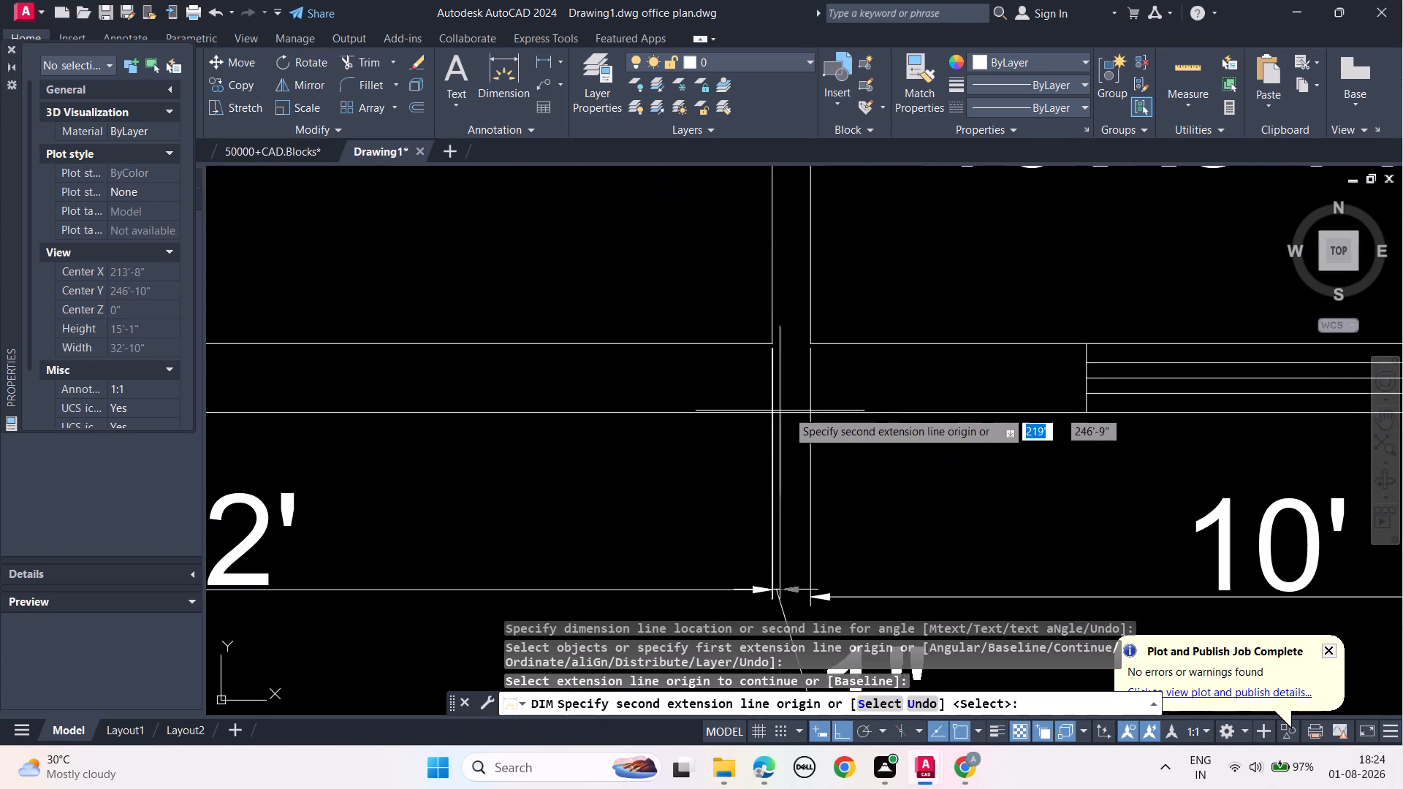
{"action": "left_click", "coordinate": [811, 410]}
{"action": "middle_click_drag", "start_coordinate": [837, 495], "coordinate": [793, 338]}
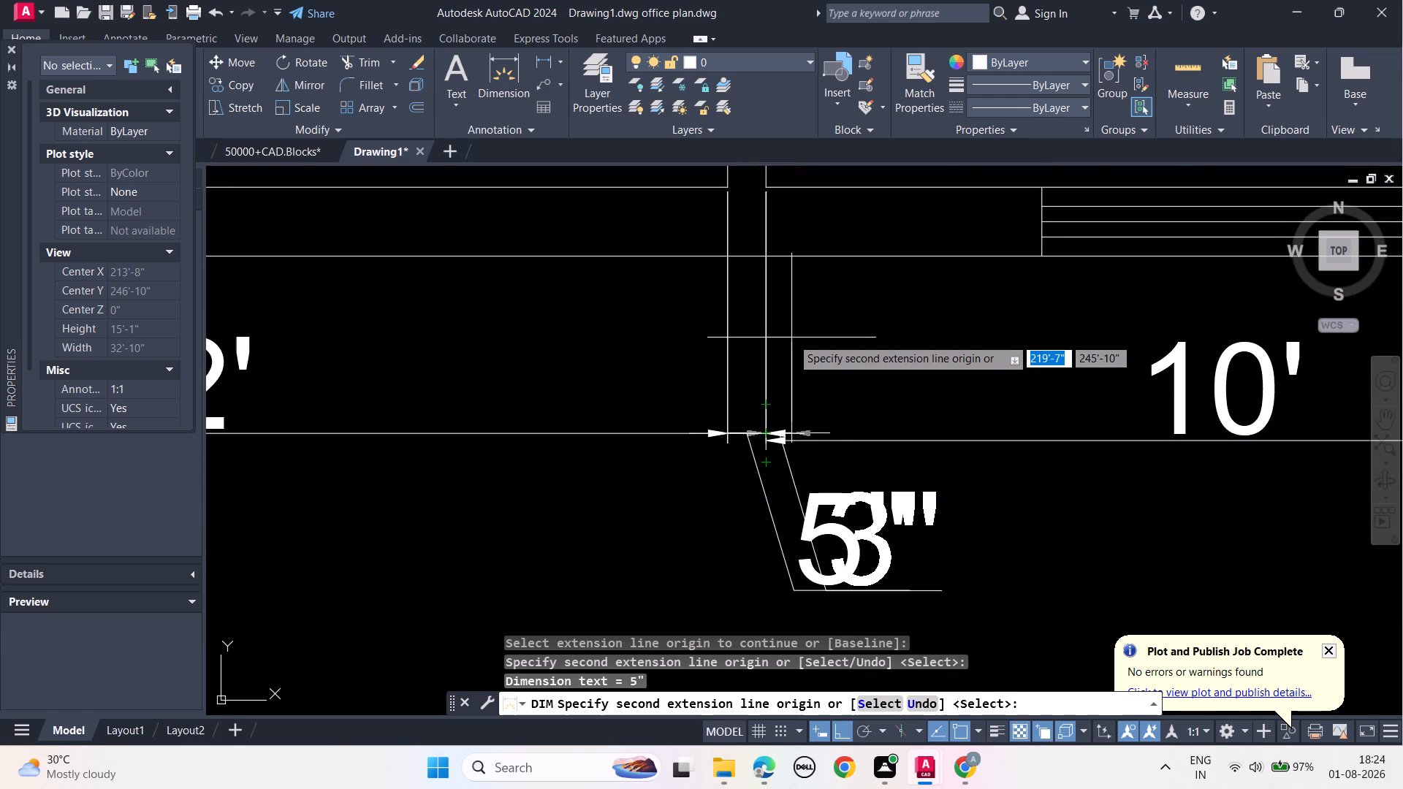
{"action": "left_click", "coordinate": [766, 256]}
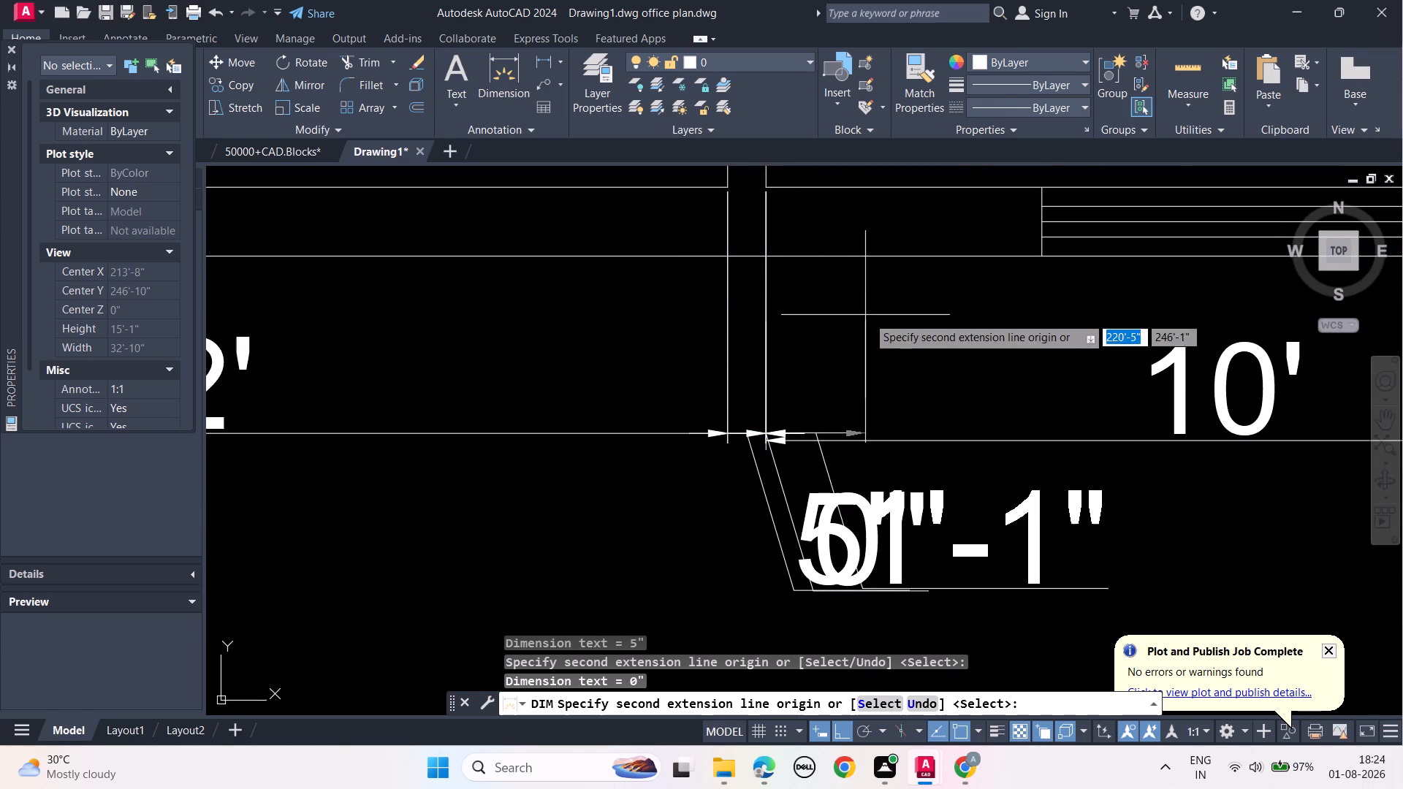
{"action": "key", "text": "Escape"}
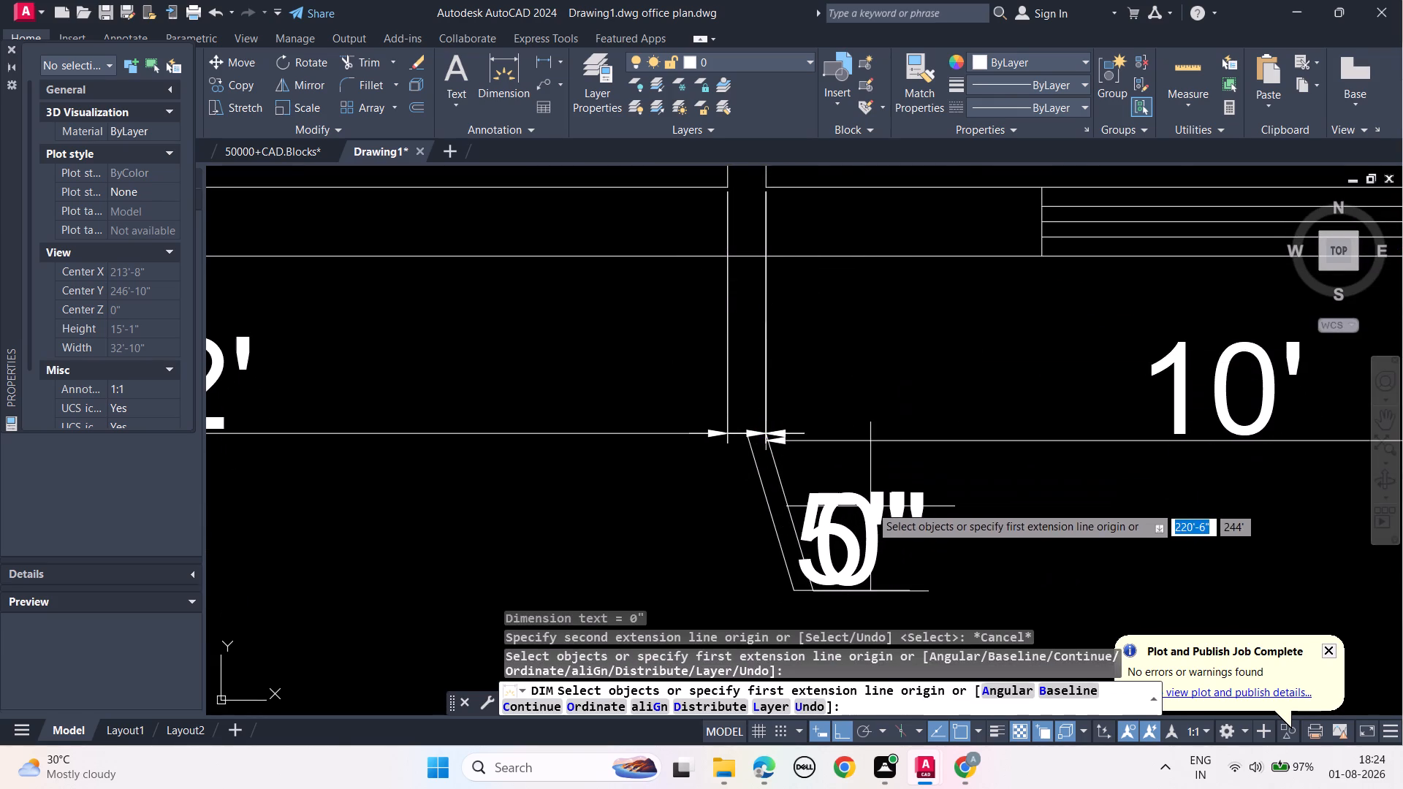
Delete the stray 0" dimension overlapping the 5" dimension of the wall between CONFERENCE and HR ROOM.
{"action": "left_click", "coordinate": [859, 517]}
{"action": "key", "text": "Escape"}
{"action": "key", "text": "Escape"}
{"action": "left_click", "coordinate": [868, 518]}
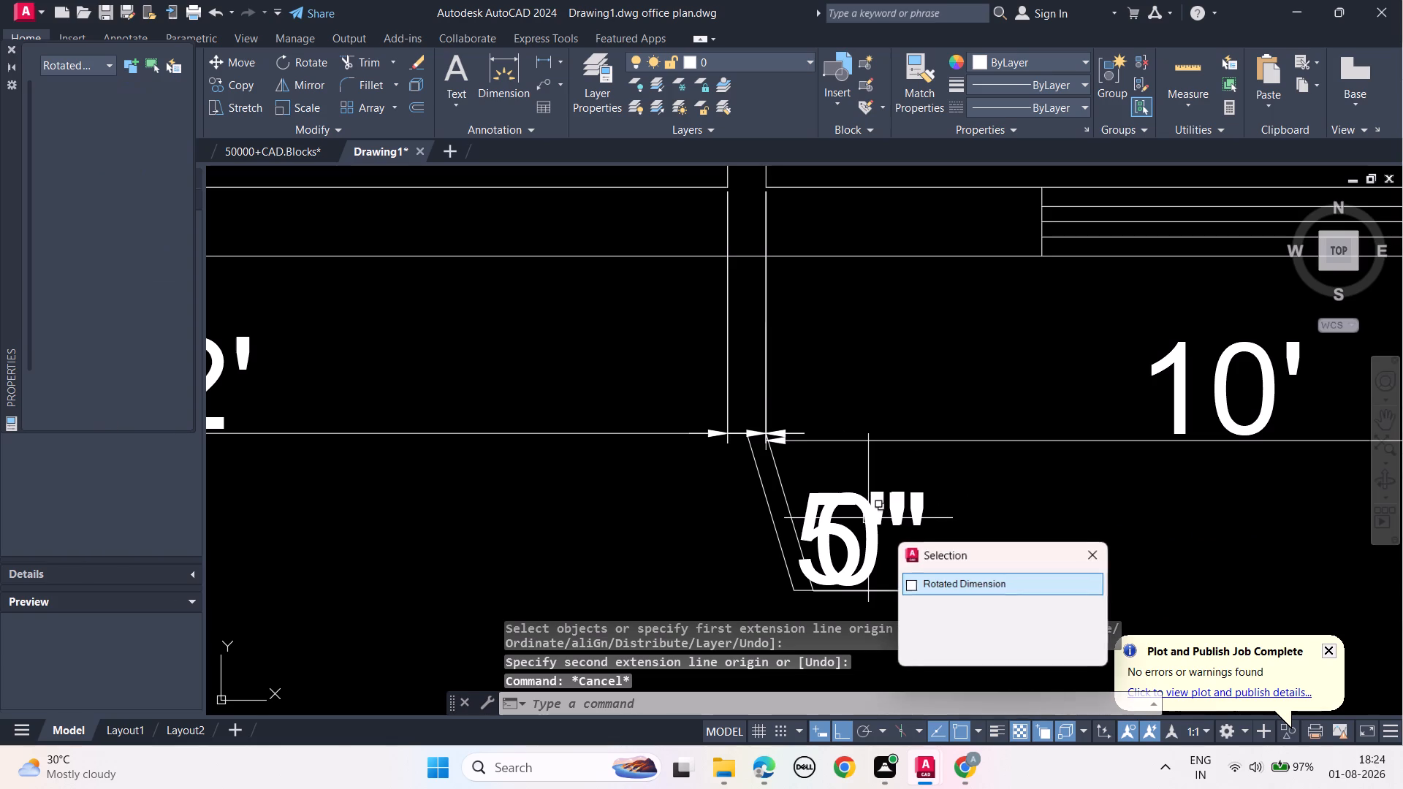
{"action": "key", "text": "Delete"}
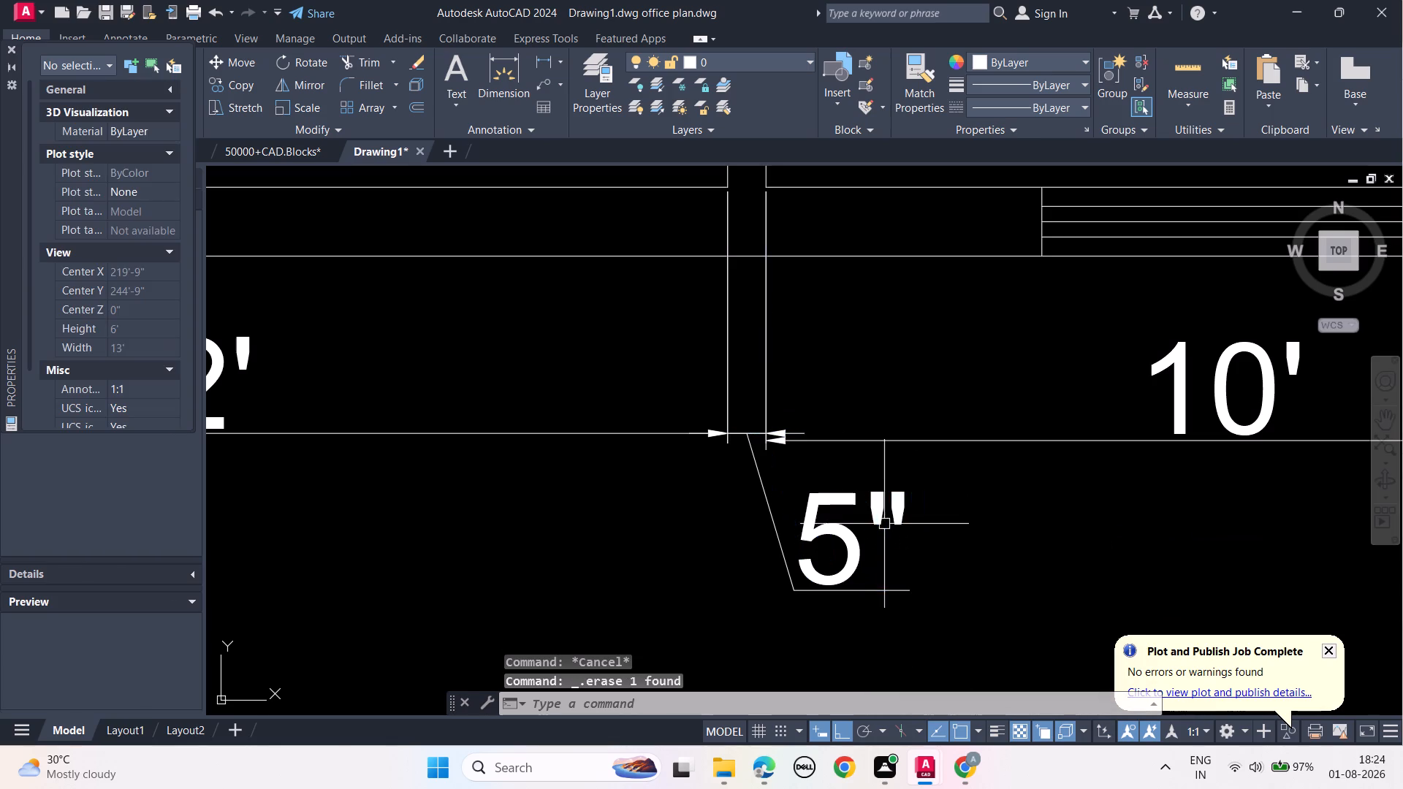
Dimension the thickness of the wall between the HR ROOM and the PANTRY, placing it just below the neighbouring width dimensions.
{"action": "scroll", "coordinate": [931, 498], "scroll_direction": "down", "scroll_amount": 2}
{"action": "middle_click_drag", "start_coordinate": [987, 527], "coordinate": [758, 572]}
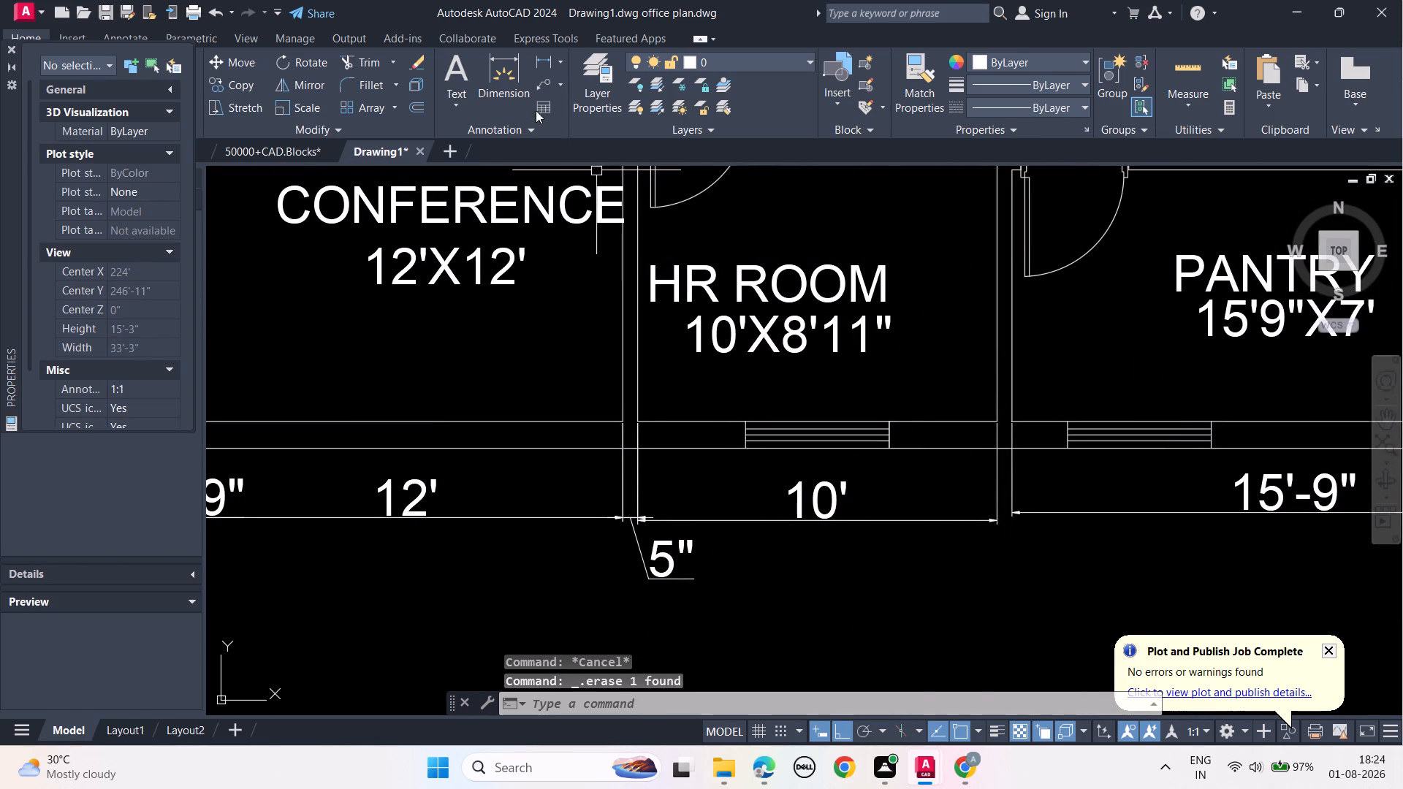
{"action": "left_click", "coordinate": [503, 67]}
{"action": "scroll", "coordinate": [976, 444], "scroll_direction": "up", "scroll_amount": 2}
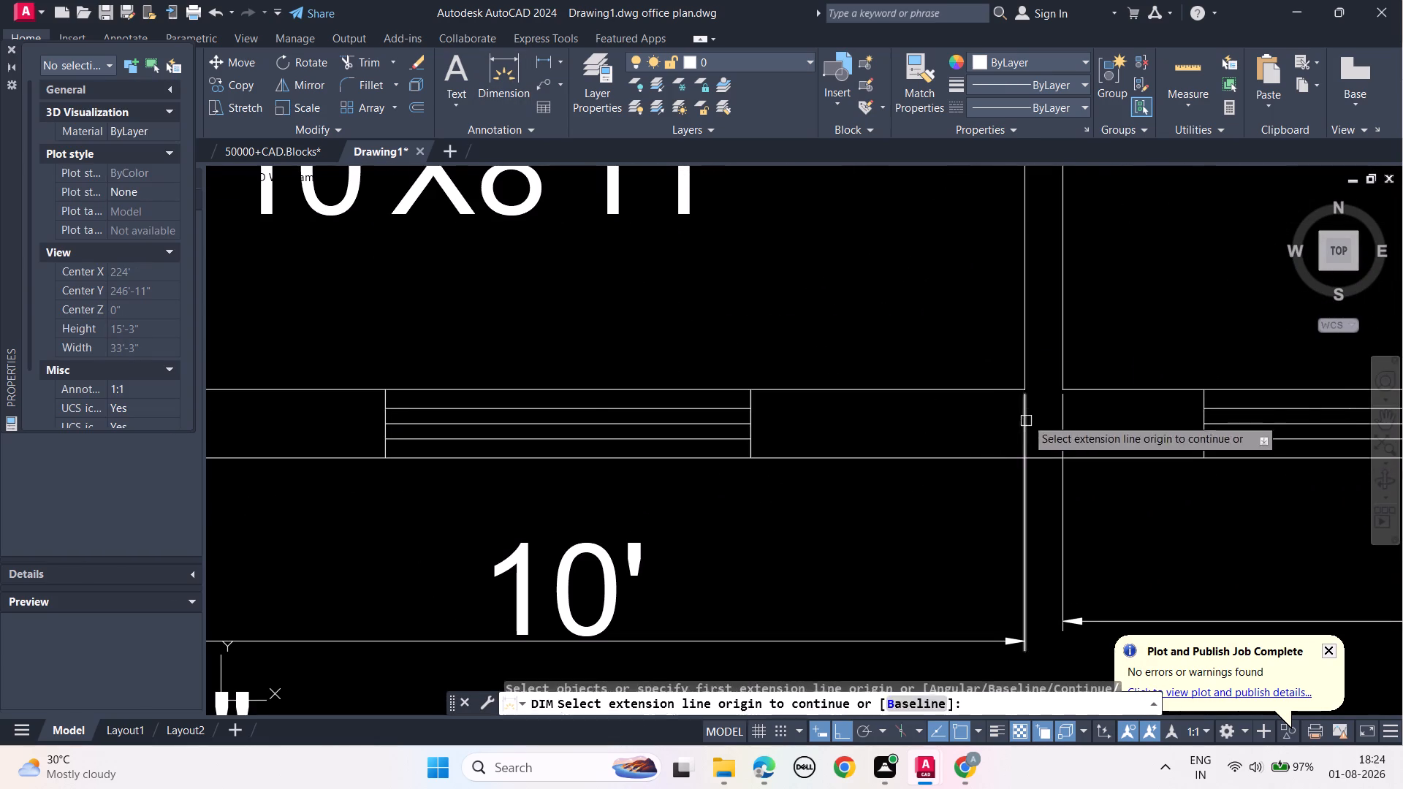
{"action": "left_click", "coordinate": [1028, 388]}
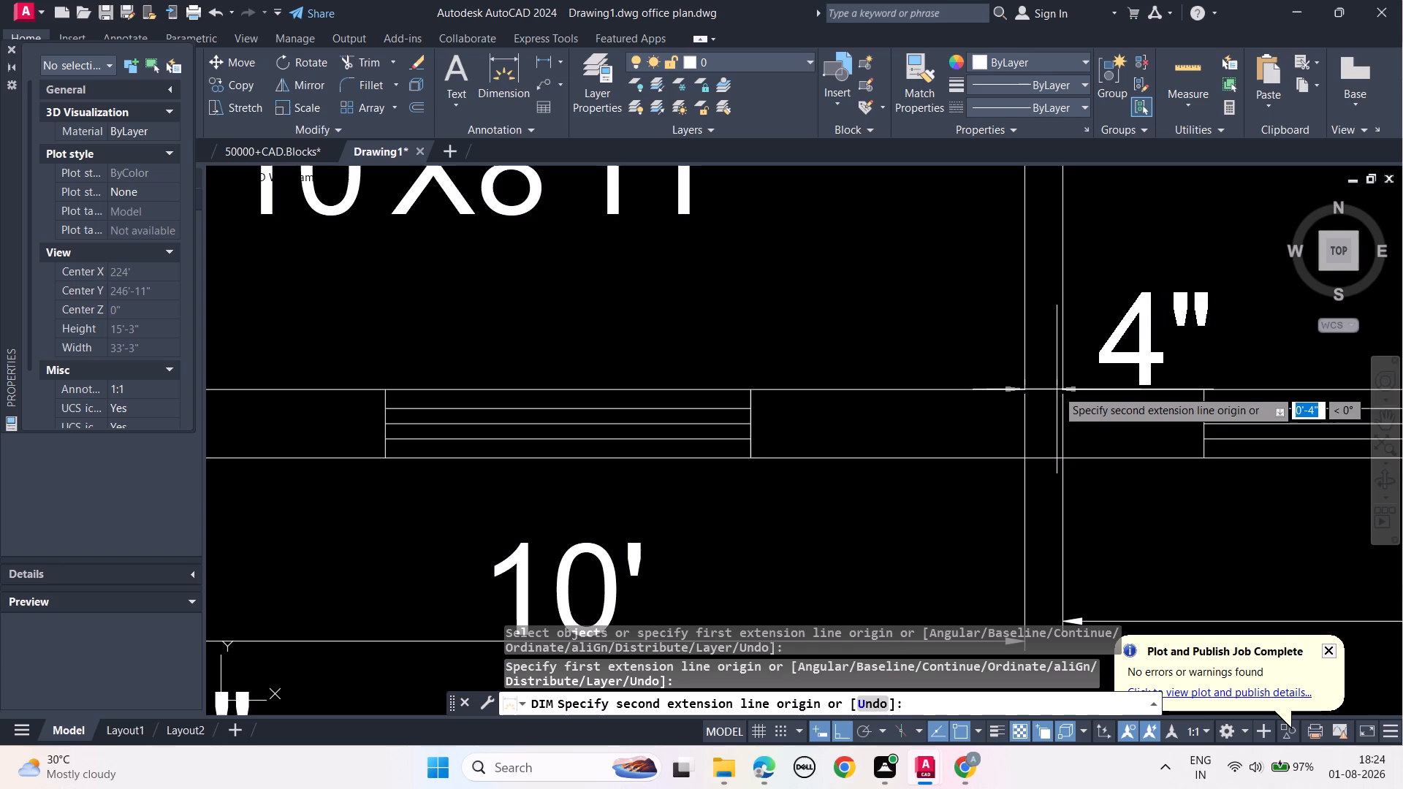
{"action": "left_click", "coordinate": [1063, 386]}
{"action": "middle_click_drag", "start_coordinate": [1045, 566], "coordinate": [948, 335]}
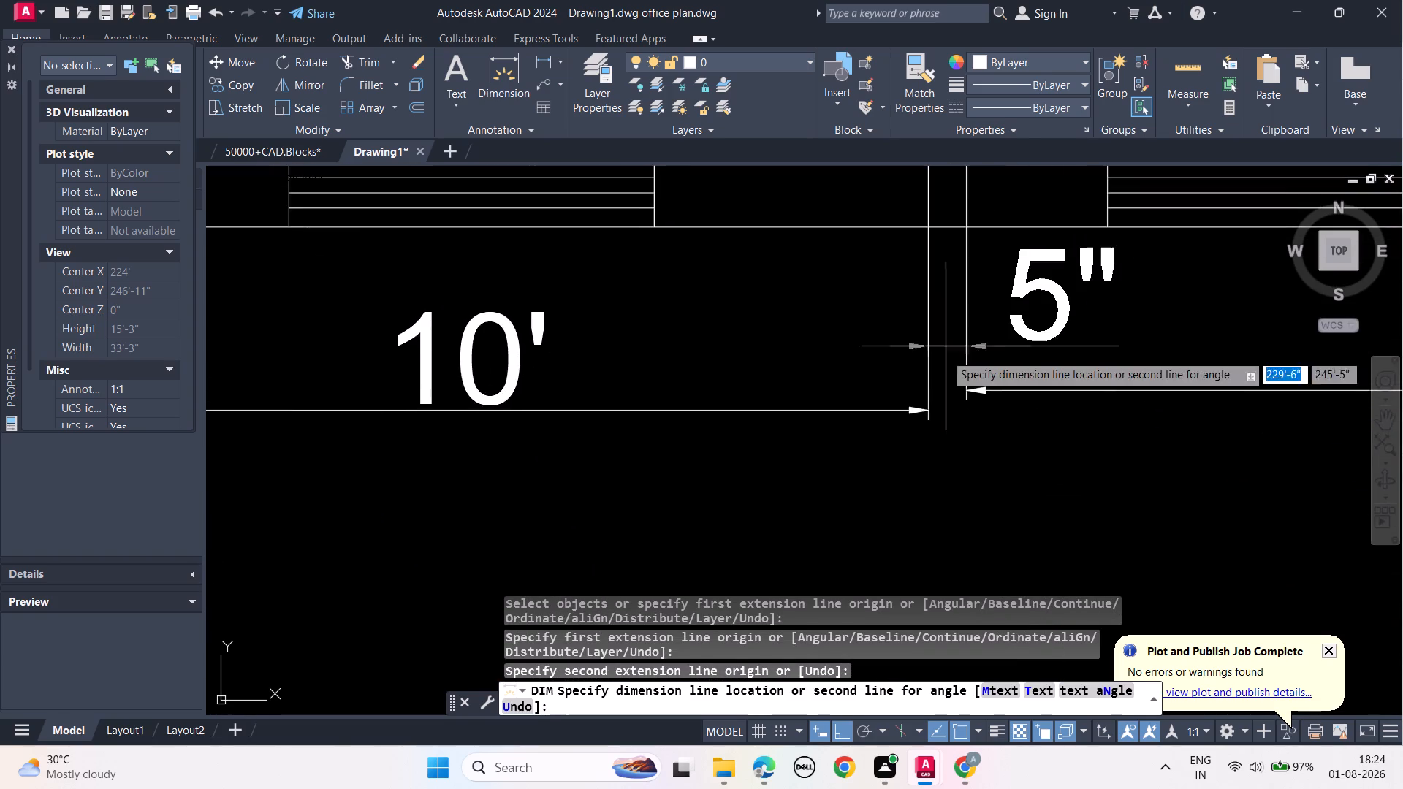
{"action": "left_click", "coordinate": [962, 441]}
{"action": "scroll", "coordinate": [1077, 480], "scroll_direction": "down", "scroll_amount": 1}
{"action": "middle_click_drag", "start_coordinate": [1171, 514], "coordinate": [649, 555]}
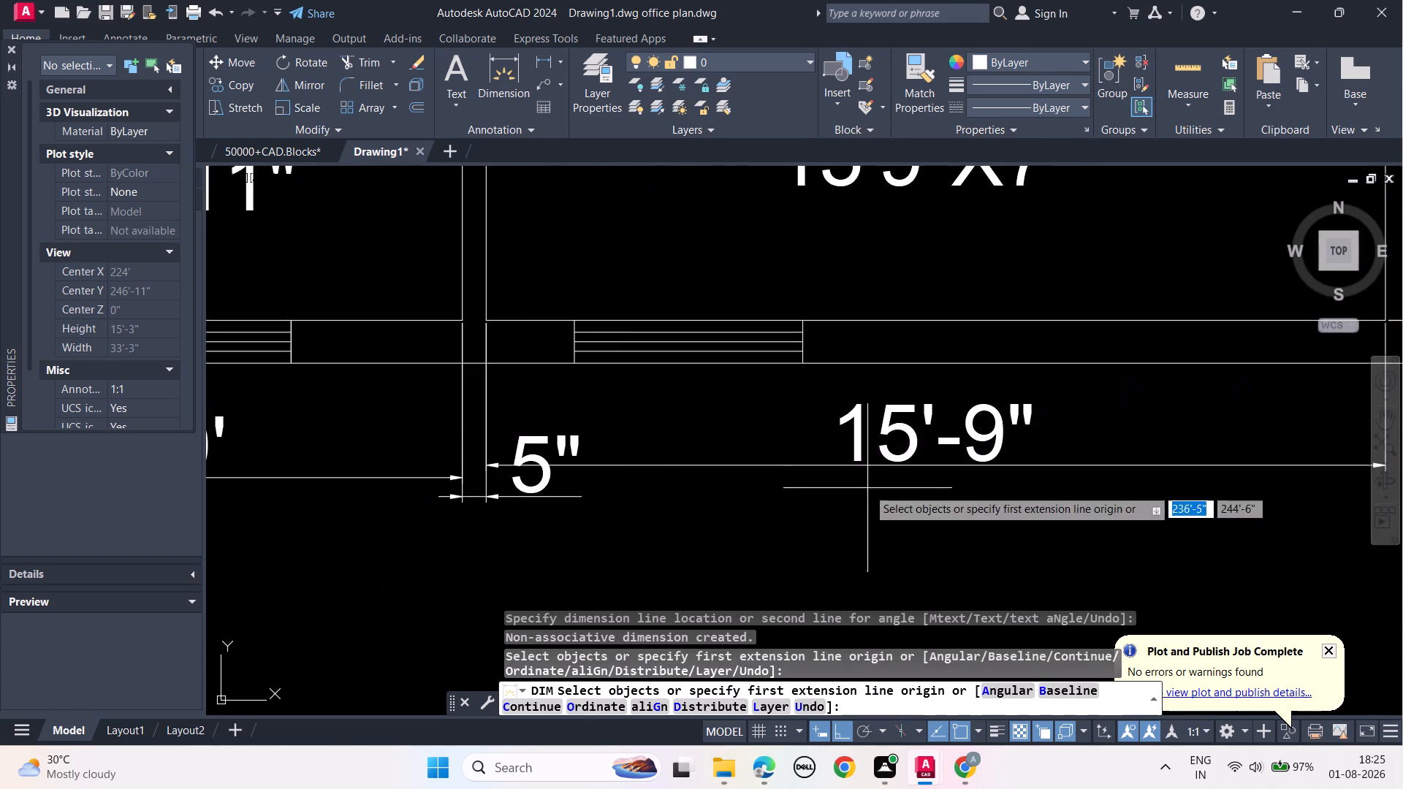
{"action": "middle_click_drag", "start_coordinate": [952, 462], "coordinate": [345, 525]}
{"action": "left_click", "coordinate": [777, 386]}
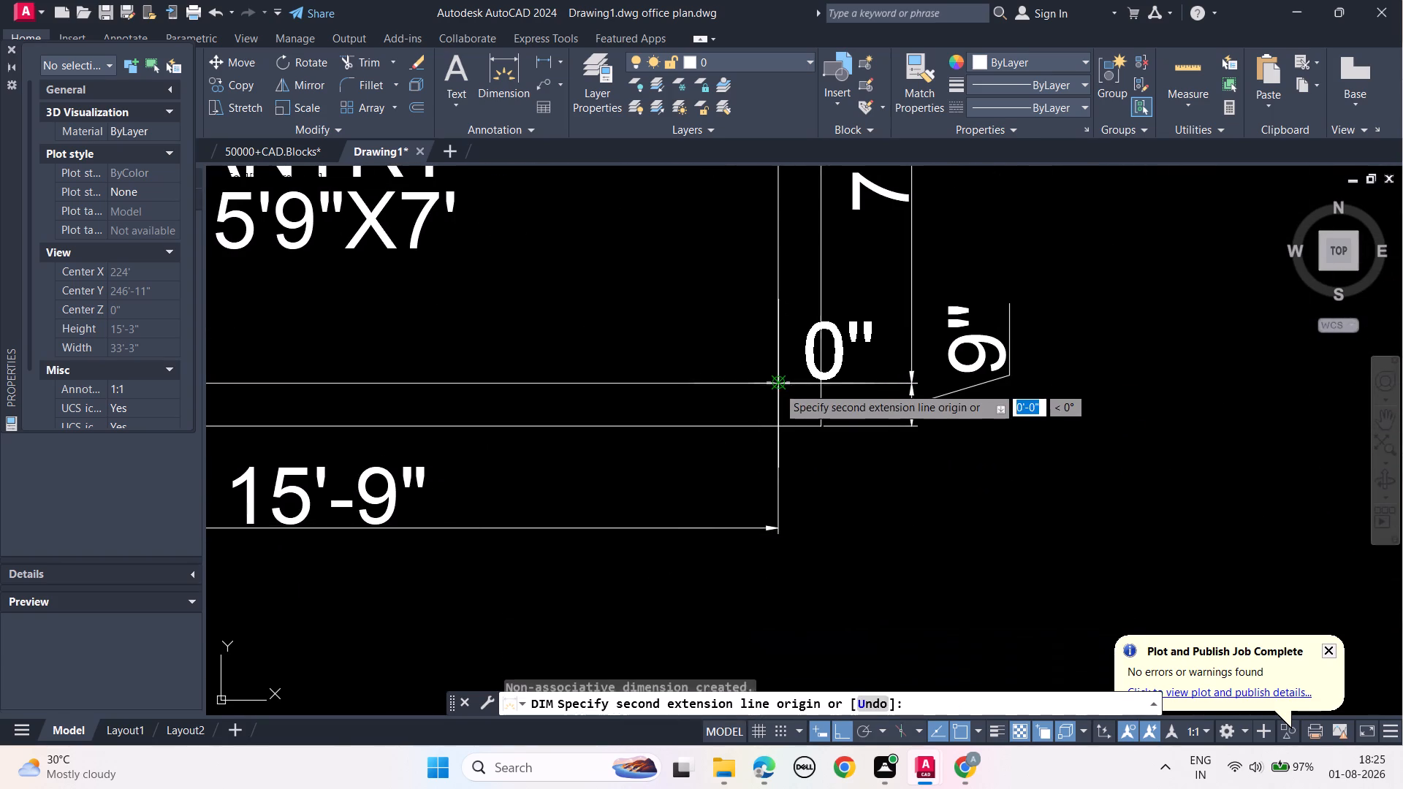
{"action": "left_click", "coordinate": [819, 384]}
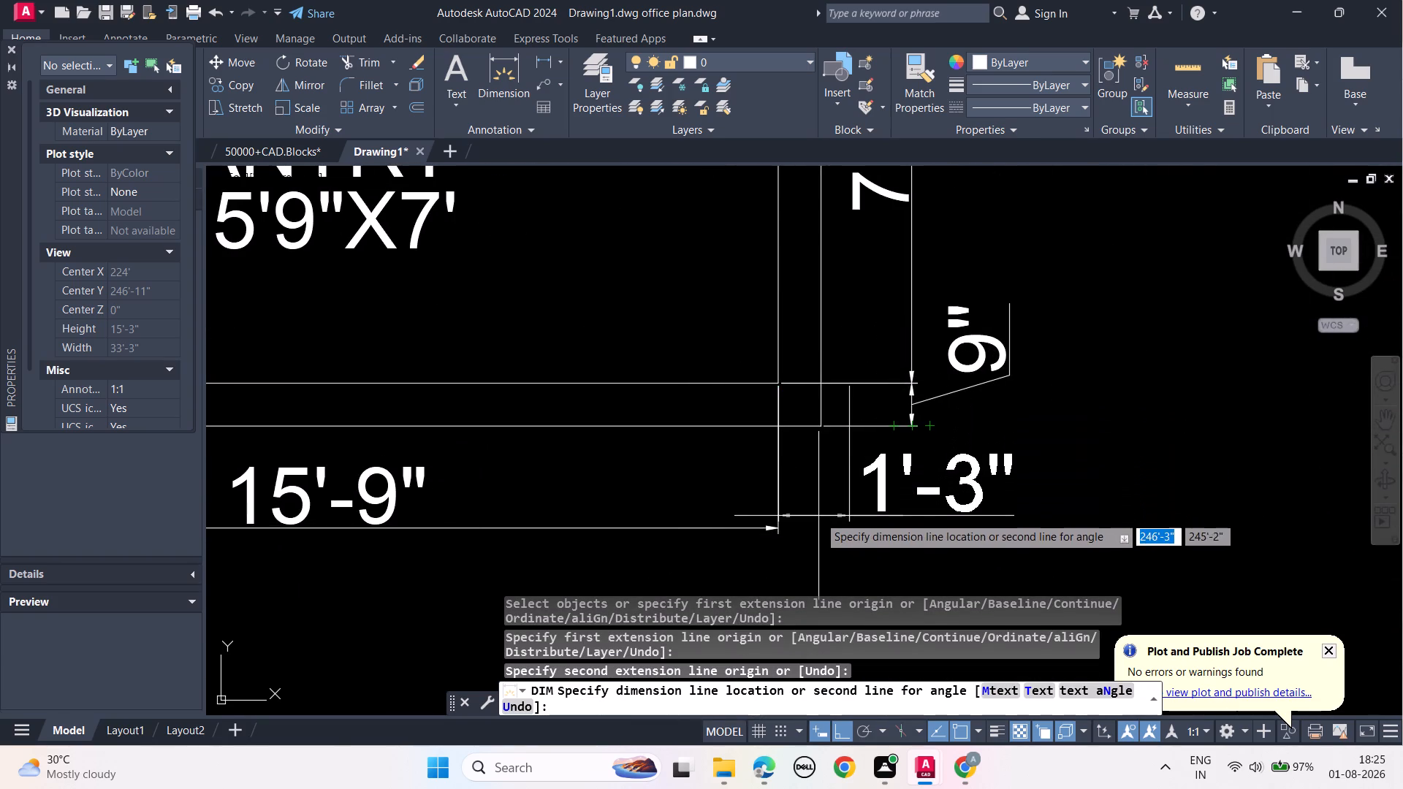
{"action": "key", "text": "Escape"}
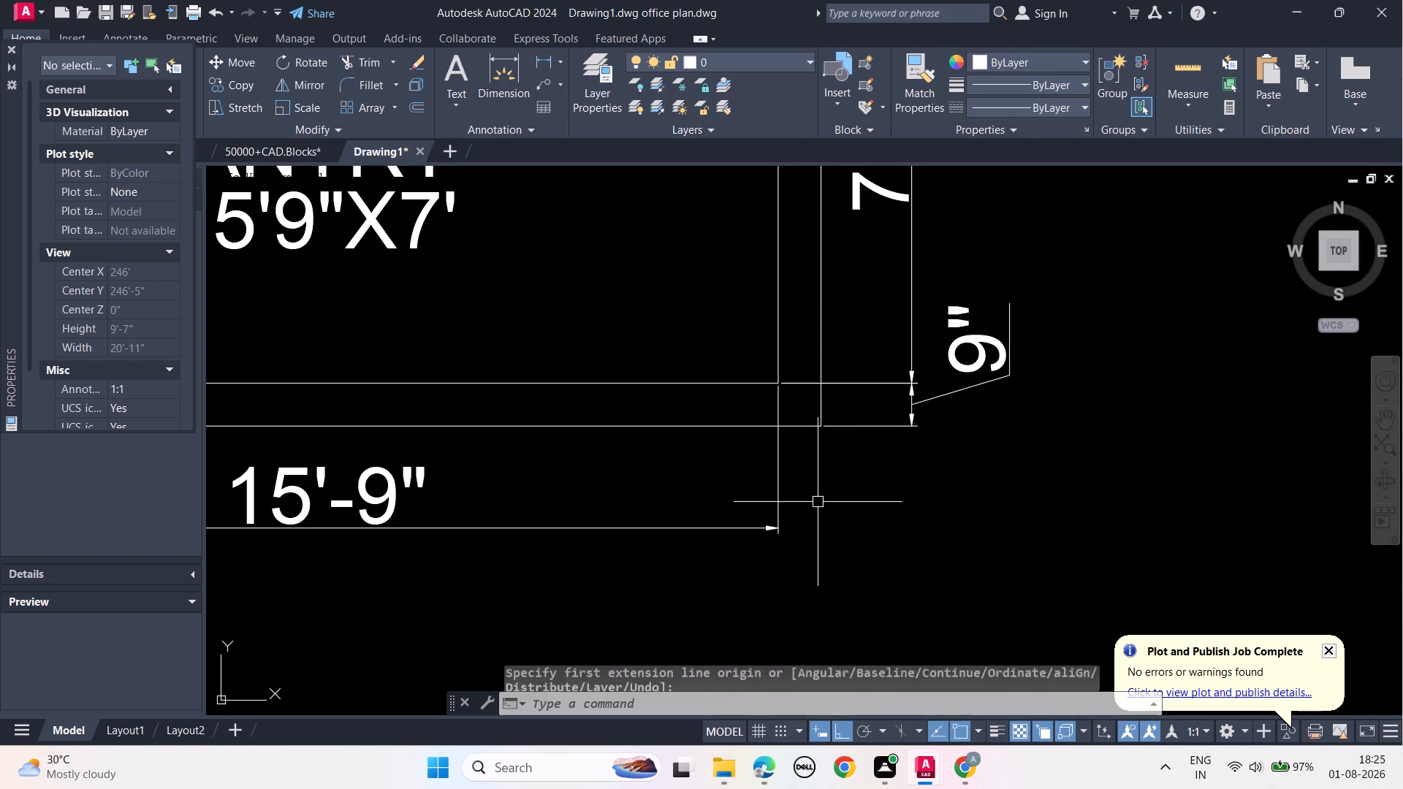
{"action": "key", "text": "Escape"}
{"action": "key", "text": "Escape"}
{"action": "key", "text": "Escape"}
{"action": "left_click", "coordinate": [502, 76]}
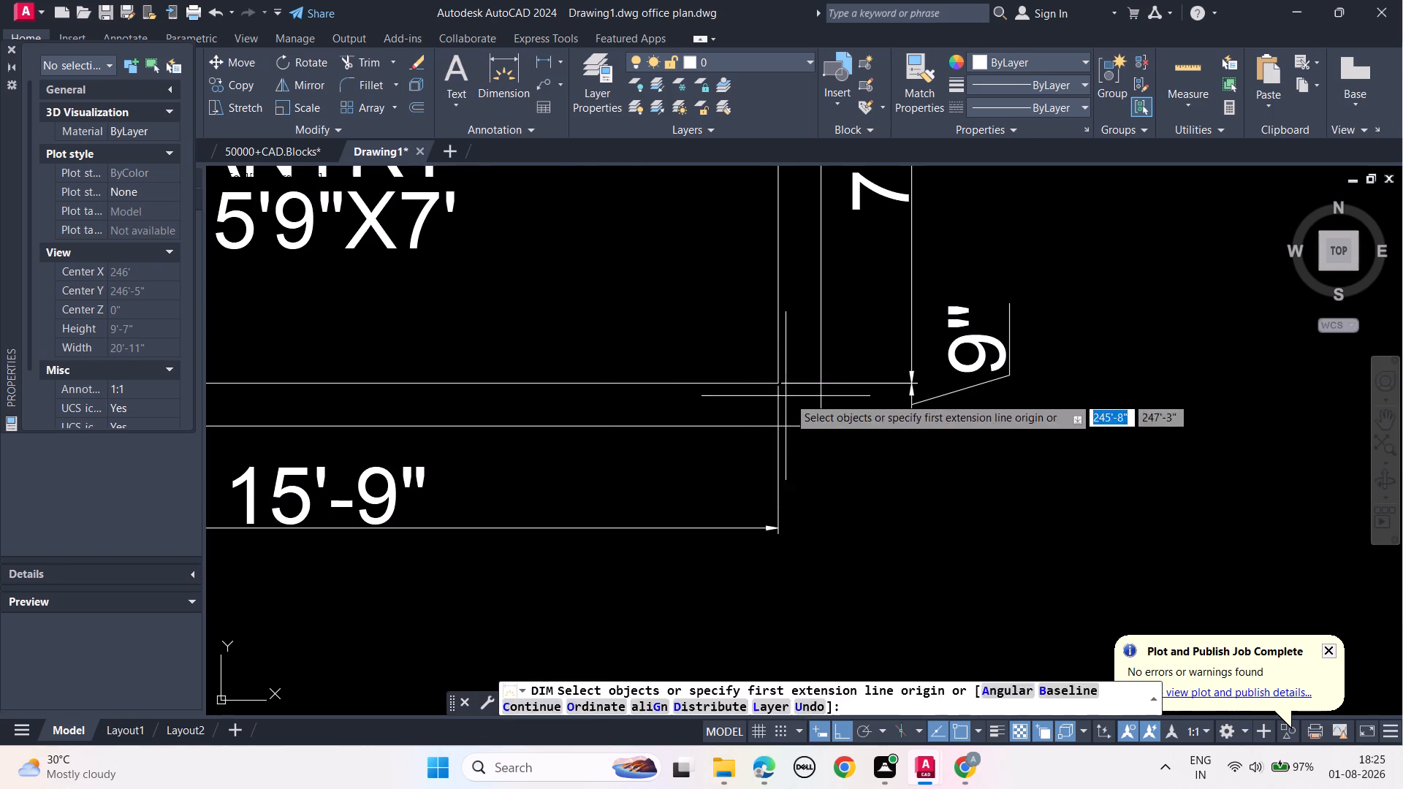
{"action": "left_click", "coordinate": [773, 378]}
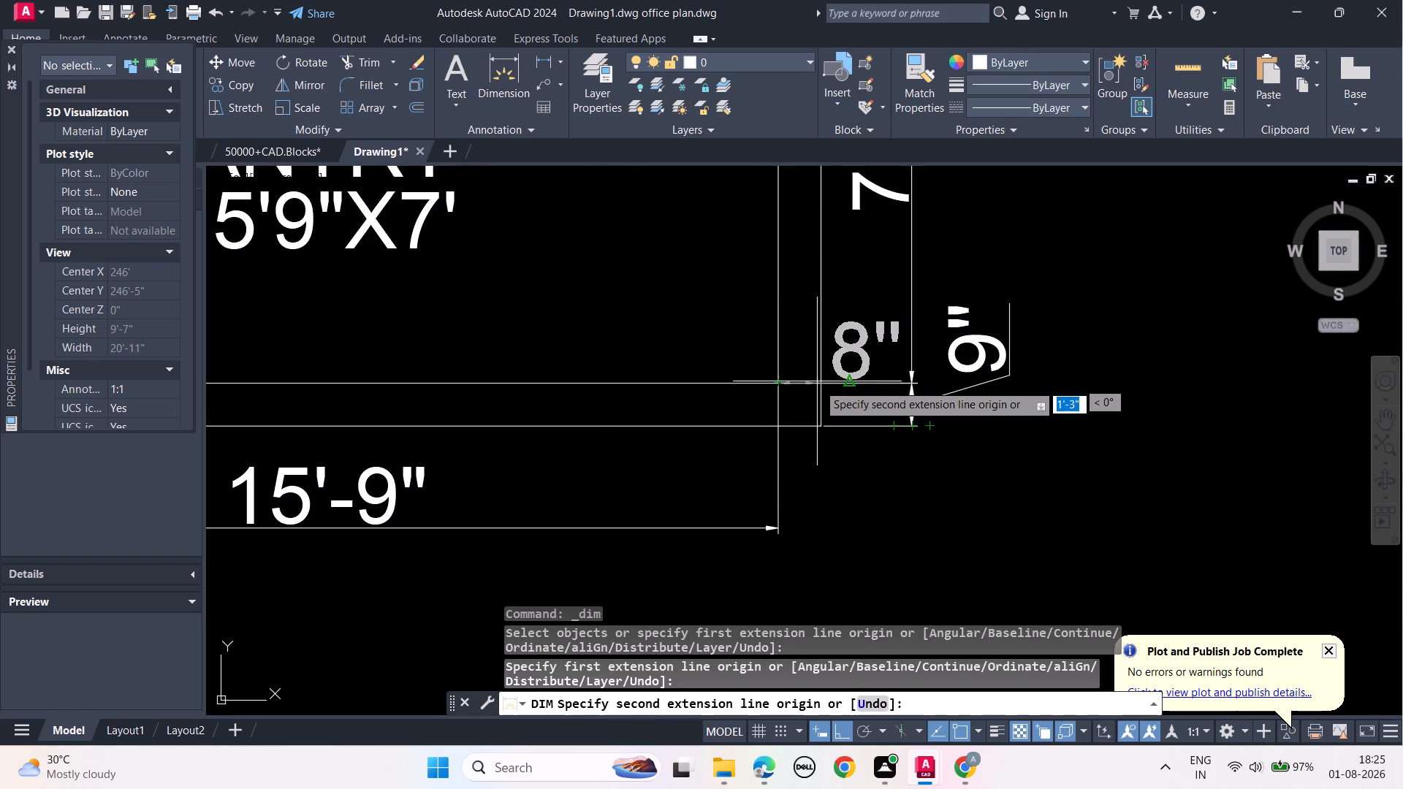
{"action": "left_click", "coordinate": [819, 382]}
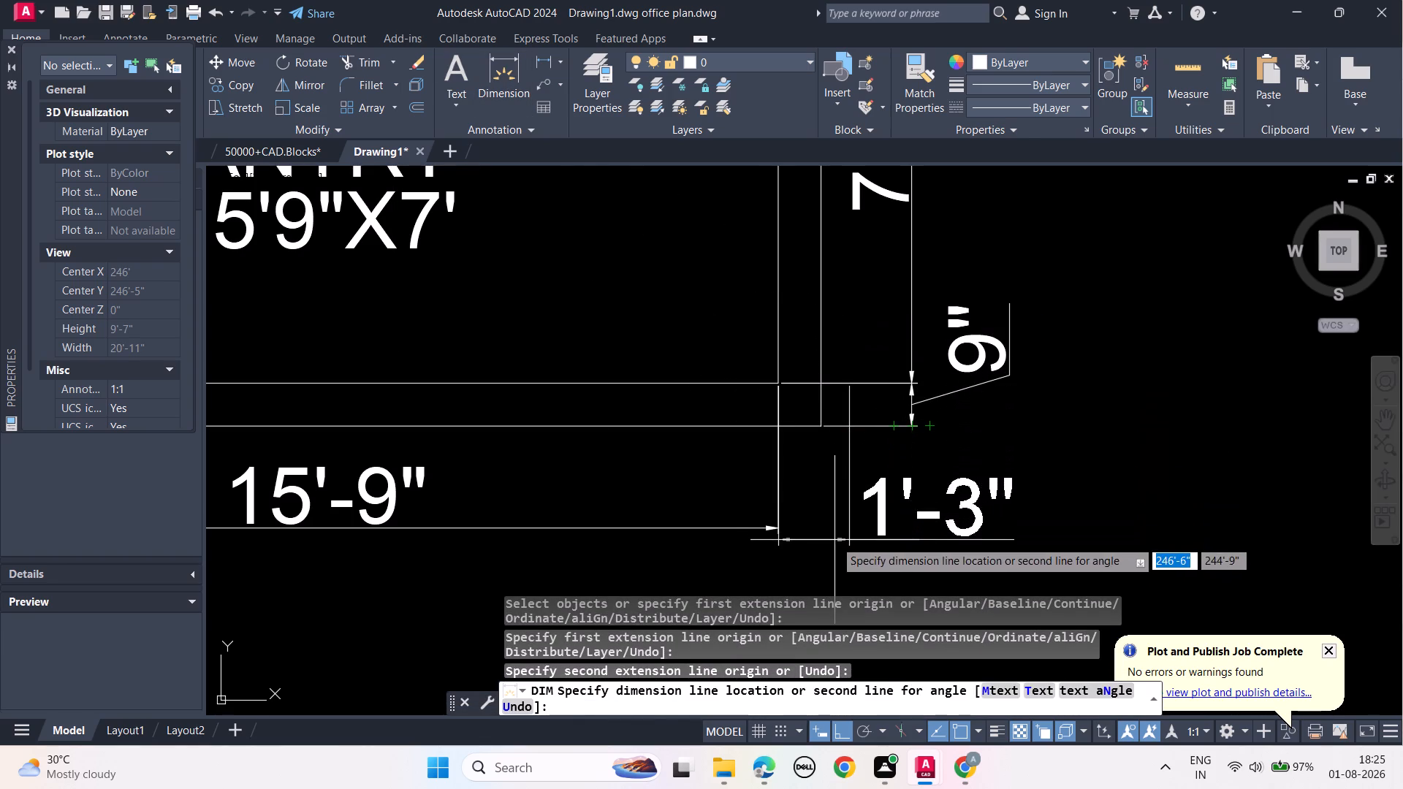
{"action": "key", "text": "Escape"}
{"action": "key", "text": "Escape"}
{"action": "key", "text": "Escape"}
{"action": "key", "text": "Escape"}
Dimension the thickness of the PANTRY's outer side wall, placing it below the plan just above the PANTRY's width dimension line.
{"action": "left_click", "coordinate": [514, 75]}
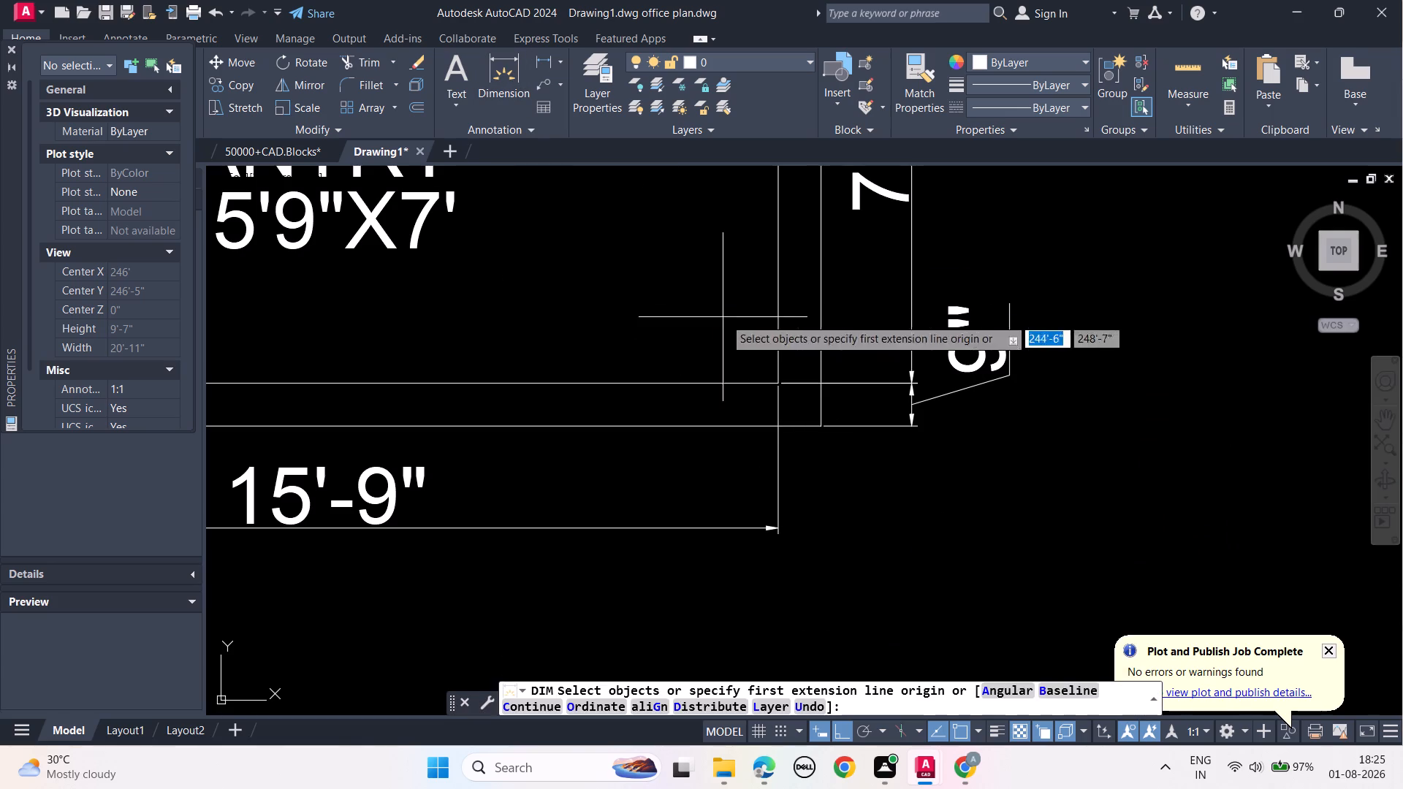
{"action": "scroll", "coordinate": [817, 405], "scroll_direction": "up", "scroll_amount": 1}
{"action": "scroll", "coordinate": [809, 419], "scroll_direction": "down", "scroll_amount": 1}
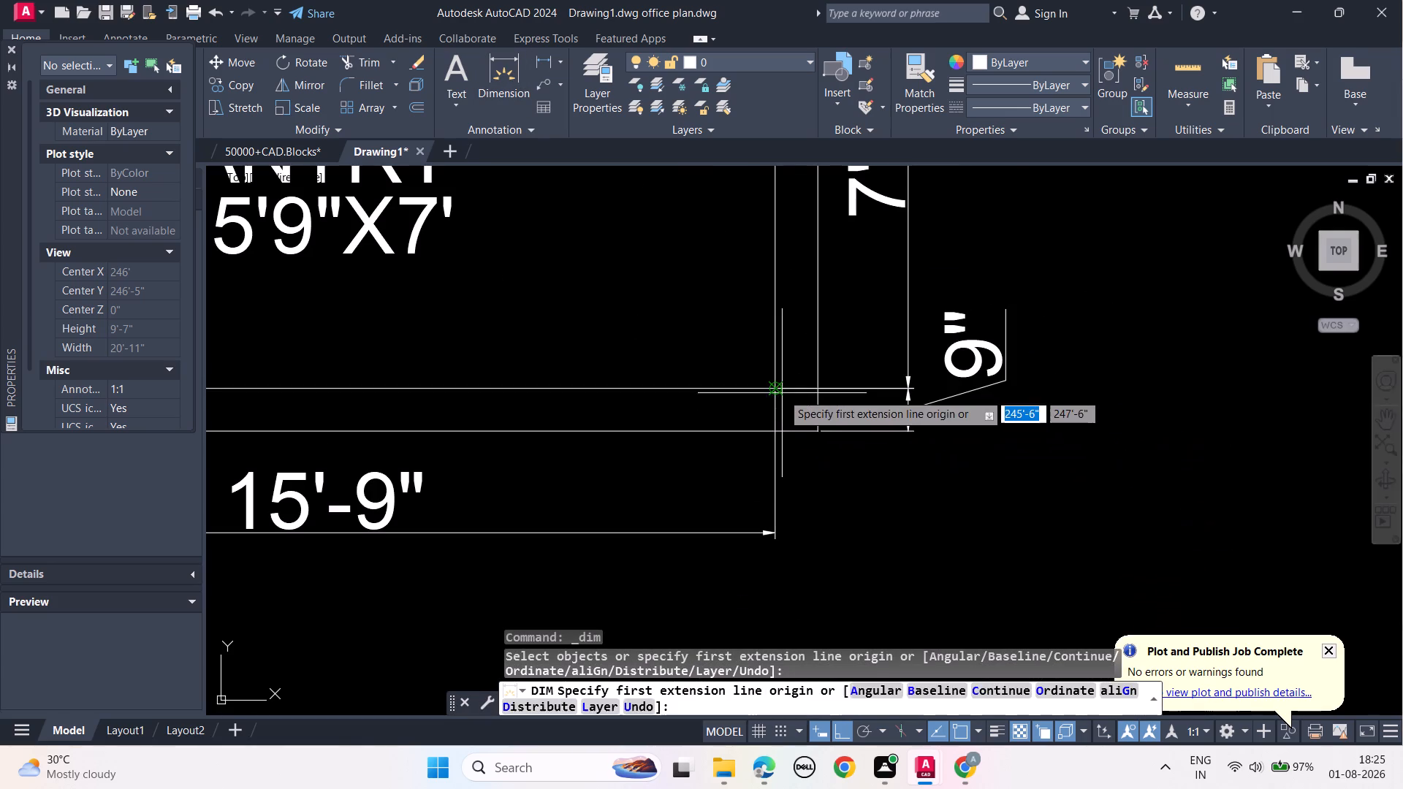
{"action": "scroll", "coordinate": [782, 393], "scroll_direction": "up", "scroll_amount": 1}
{"action": "scroll", "coordinate": [761, 395], "scroll_direction": "down", "scroll_amount": 2}
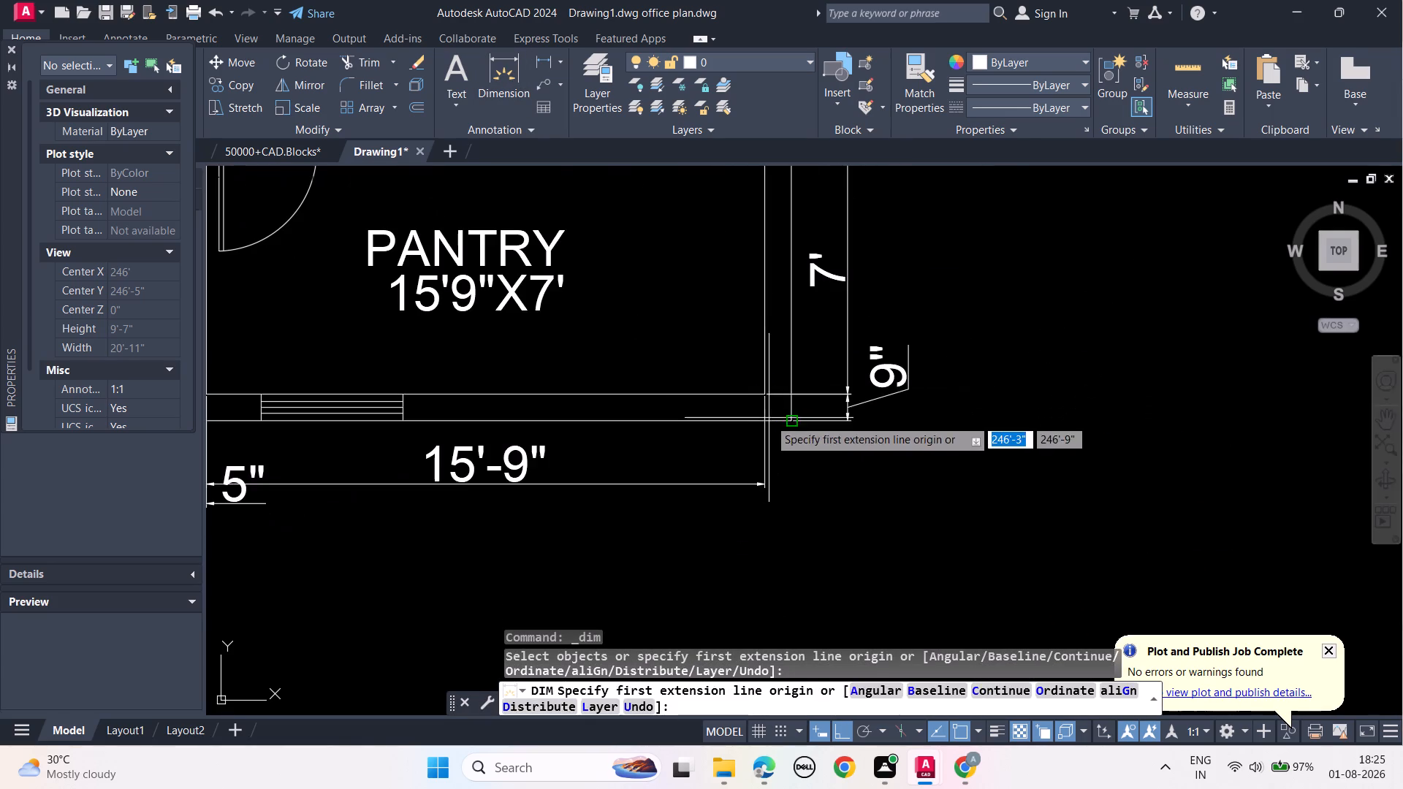
{"action": "scroll", "coordinate": [772, 389], "scroll_direction": "down", "scroll_amount": 1}
{"action": "middle_click_drag", "start_coordinate": [845, 438], "coordinate": [862, 514]}
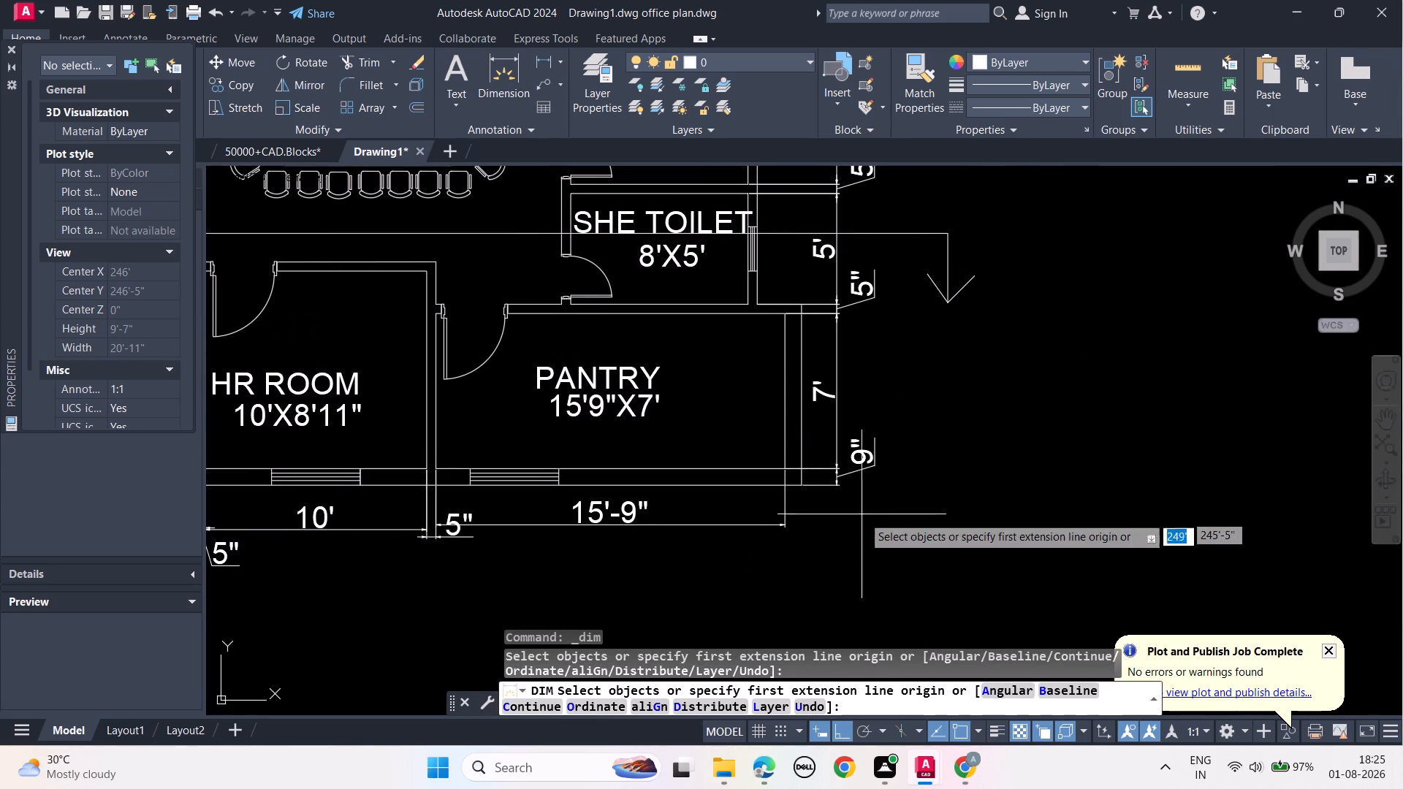
{"action": "scroll", "coordinate": [797, 492], "scroll_direction": "up", "scroll_amount": 3}
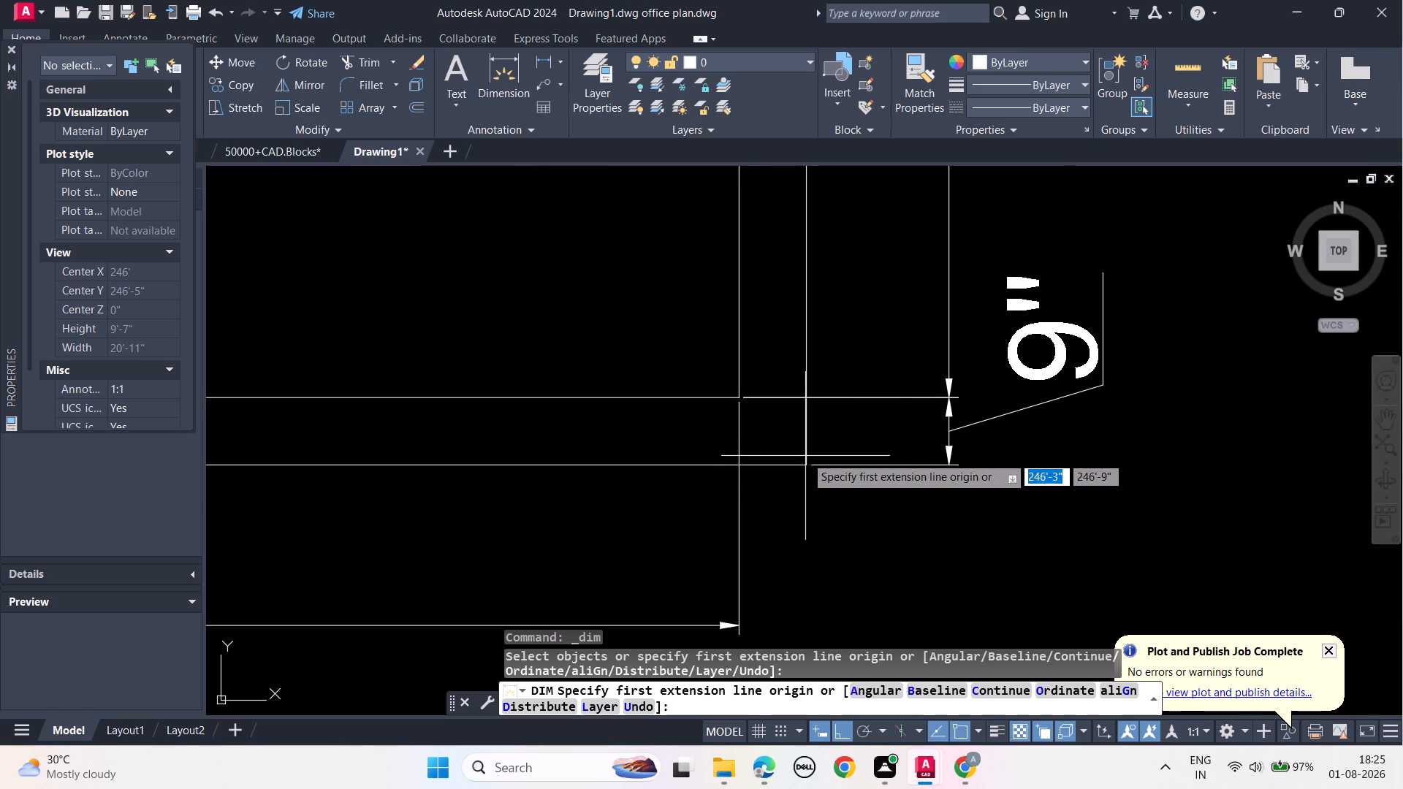
{"action": "left_click", "coordinate": [807, 465]}
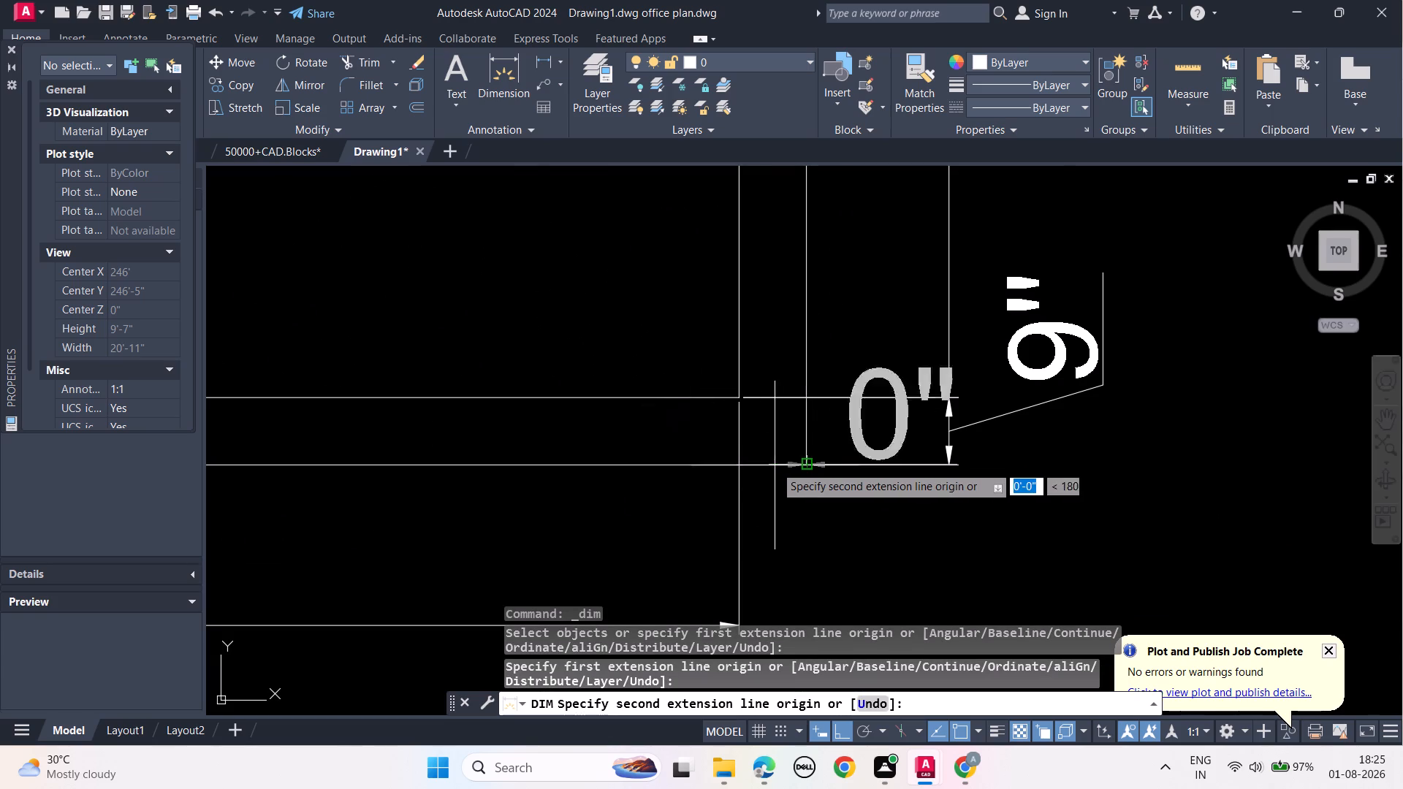
{"action": "left_click", "coordinate": [740, 465]}
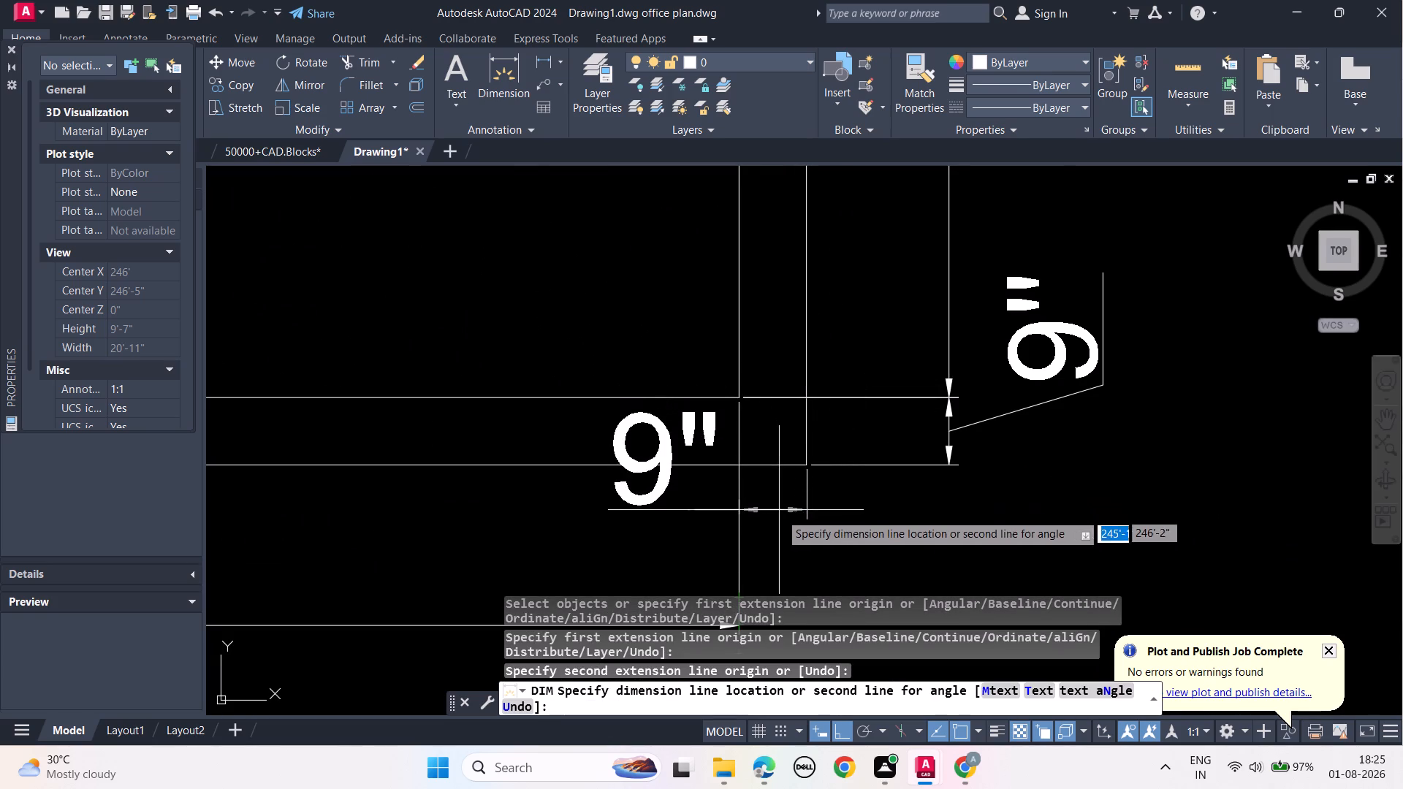
{"action": "middle_click_drag", "start_coordinate": [783, 544], "coordinate": [767, 403]}
{"action": "left_click", "coordinate": [770, 444]}
{"action": "key", "text": "Escape"}
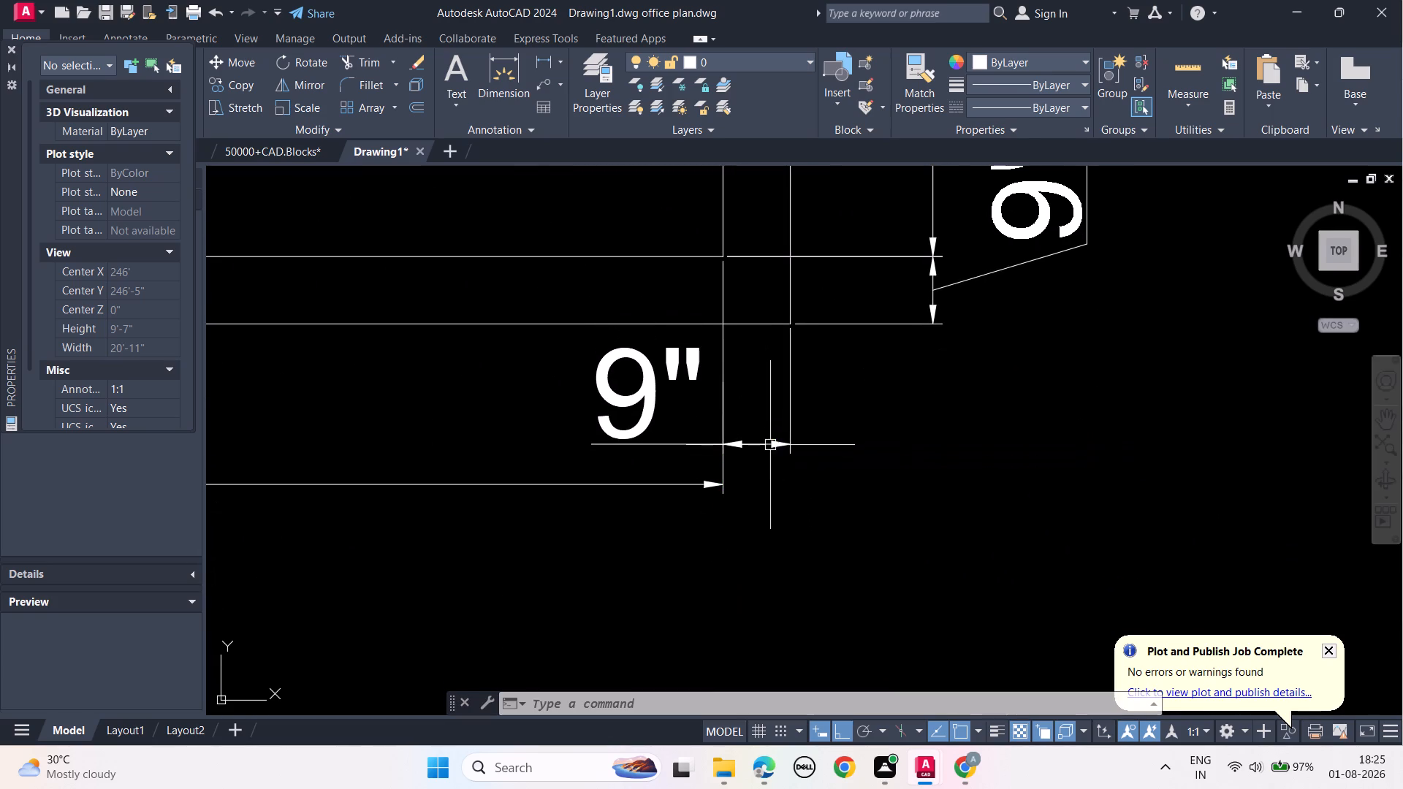
{"action": "key", "text": "Escape"}
{"action": "key", "text": "Escape"}
Dimension the height of the parapet band on the elevation above the plan, placing it beside the end facing the section view.
{"action": "scroll", "coordinate": [769, 446], "scroll_direction": "down", "scroll_amount": 4}
{"action": "middle_click_drag", "start_coordinate": [780, 483], "coordinate": [883, 530]}
{"action": "middle_click_drag", "start_coordinate": [1046, 396], "coordinate": [980, 503]}
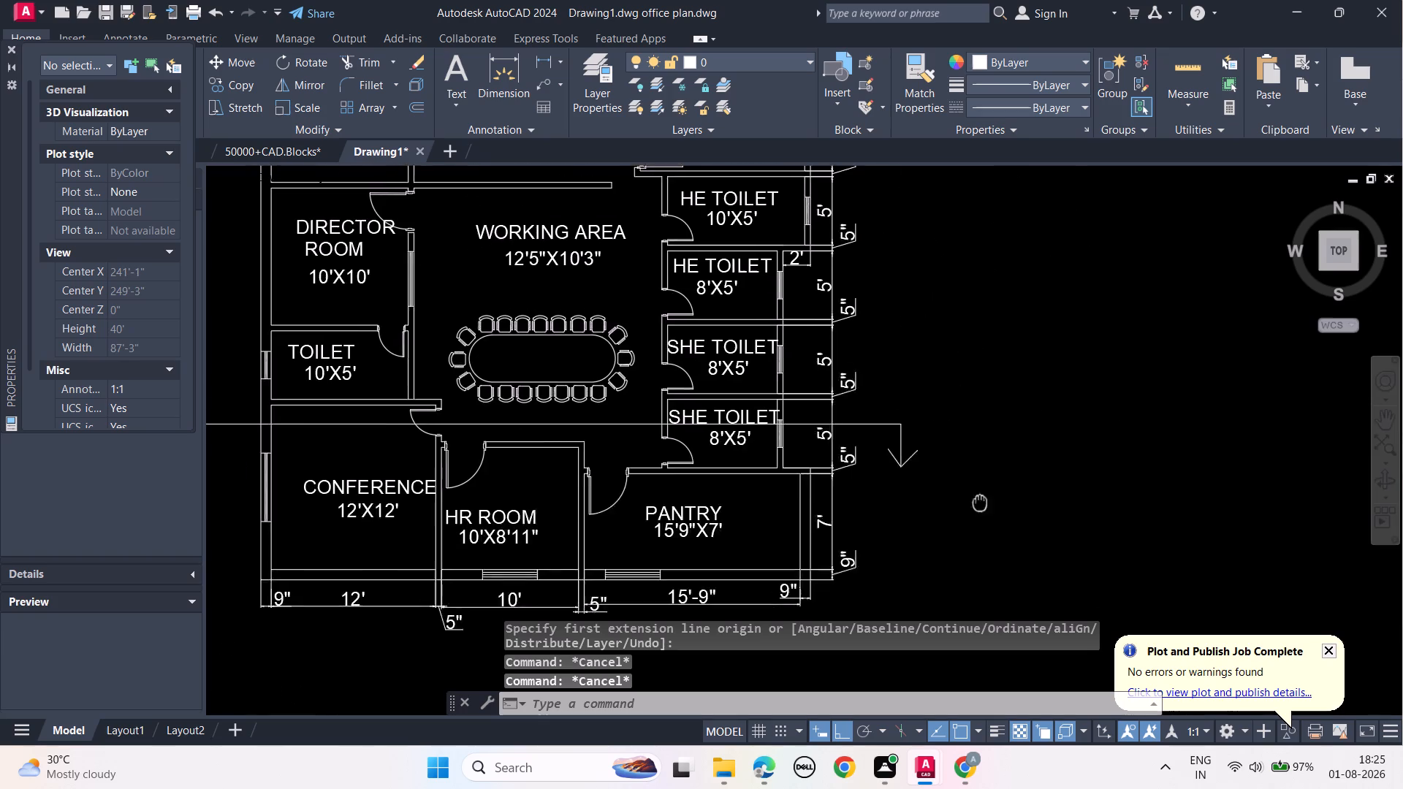
{"action": "middle_click_drag", "start_coordinate": [980, 503], "coordinate": [958, 556]}
{"action": "middle_click_drag", "start_coordinate": [973, 344], "coordinate": [975, 480]}
{"action": "middle_click_drag", "start_coordinate": [989, 328], "coordinate": [986, 457]}
{"action": "scroll", "coordinate": [989, 444], "scroll_direction": "down", "scroll_amount": 1}
{"action": "middle_click_drag", "start_coordinate": [995, 432], "coordinate": [940, 235]}
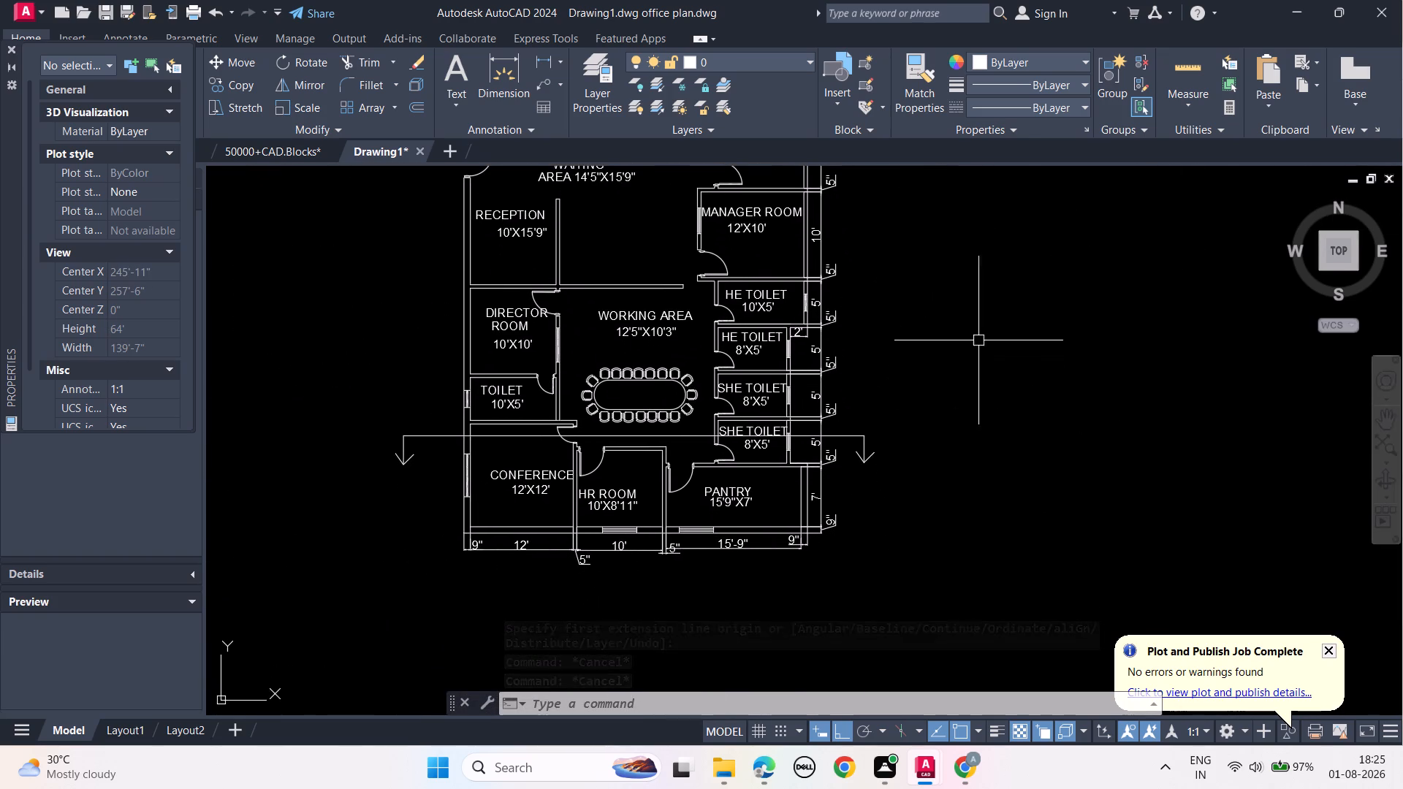
{"action": "middle_click_drag", "start_coordinate": [978, 340], "coordinate": [926, 468]}
{"action": "middle_click_drag", "start_coordinate": [1024, 450], "coordinate": [854, 514]}
{"action": "scroll", "coordinate": [856, 507], "scroll_direction": "up", "scroll_amount": 1}
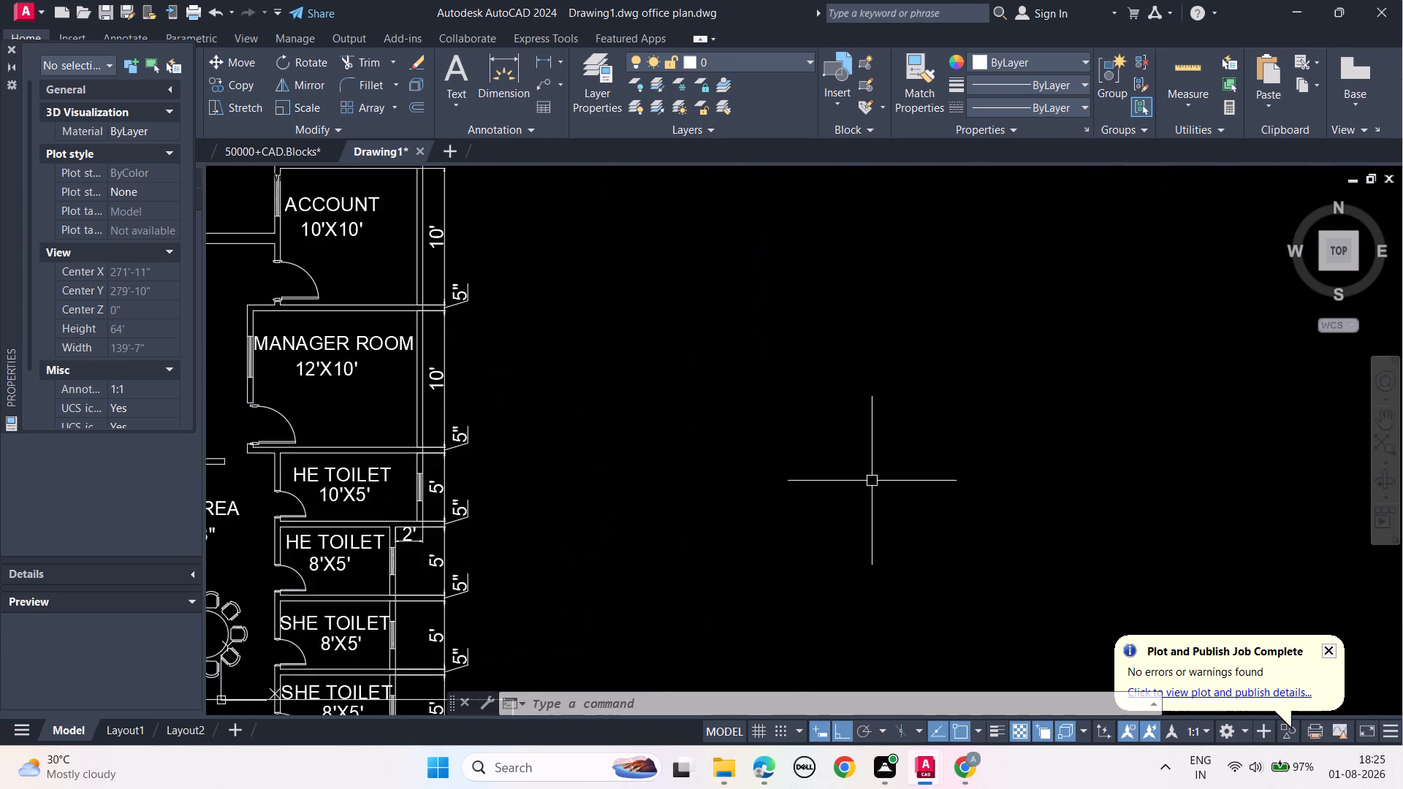
{"action": "scroll", "coordinate": [872, 481], "scroll_direction": "down", "scroll_amount": 2}
{"action": "middle_click_drag", "start_coordinate": [854, 410], "coordinate": [864, 473]}
{"action": "left_click", "coordinate": [511, 75]}
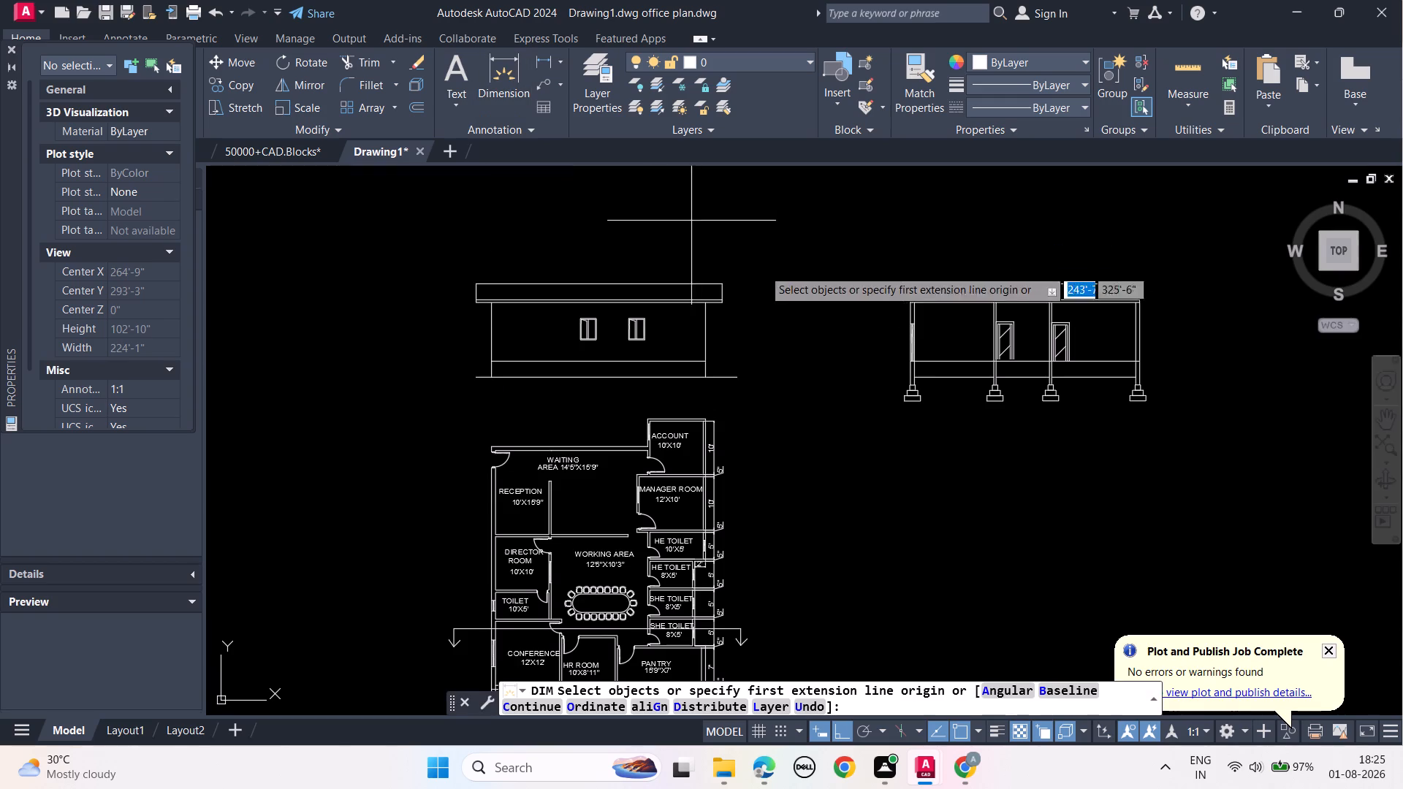
{"action": "scroll", "coordinate": [780, 306], "scroll_direction": "up", "scroll_amount": 3}
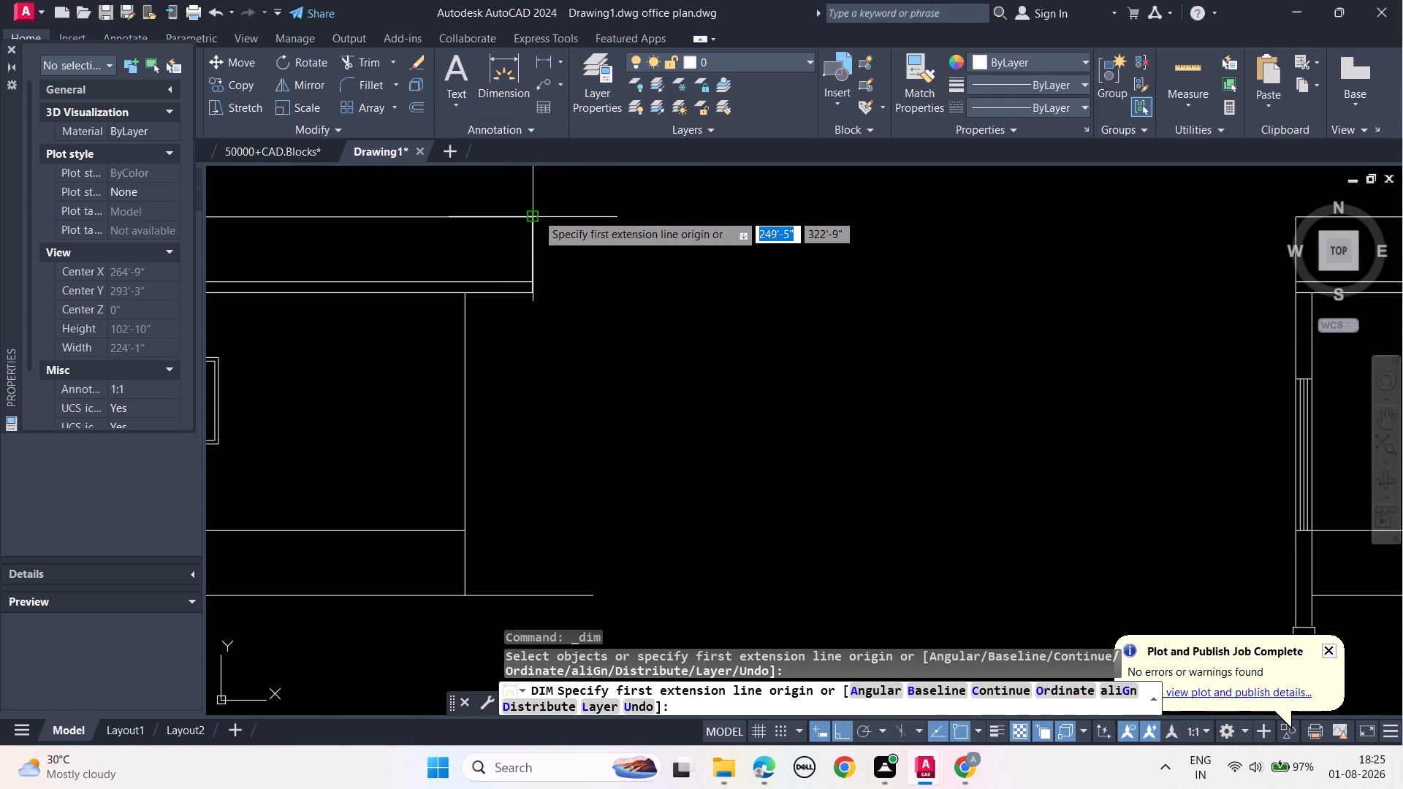
{"action": "scroll", "coordinate": [536, 213], "scroll_direction": "up", "scroll_amount": 2}
{"action": "left_click", "coordinate": [528, 224]}
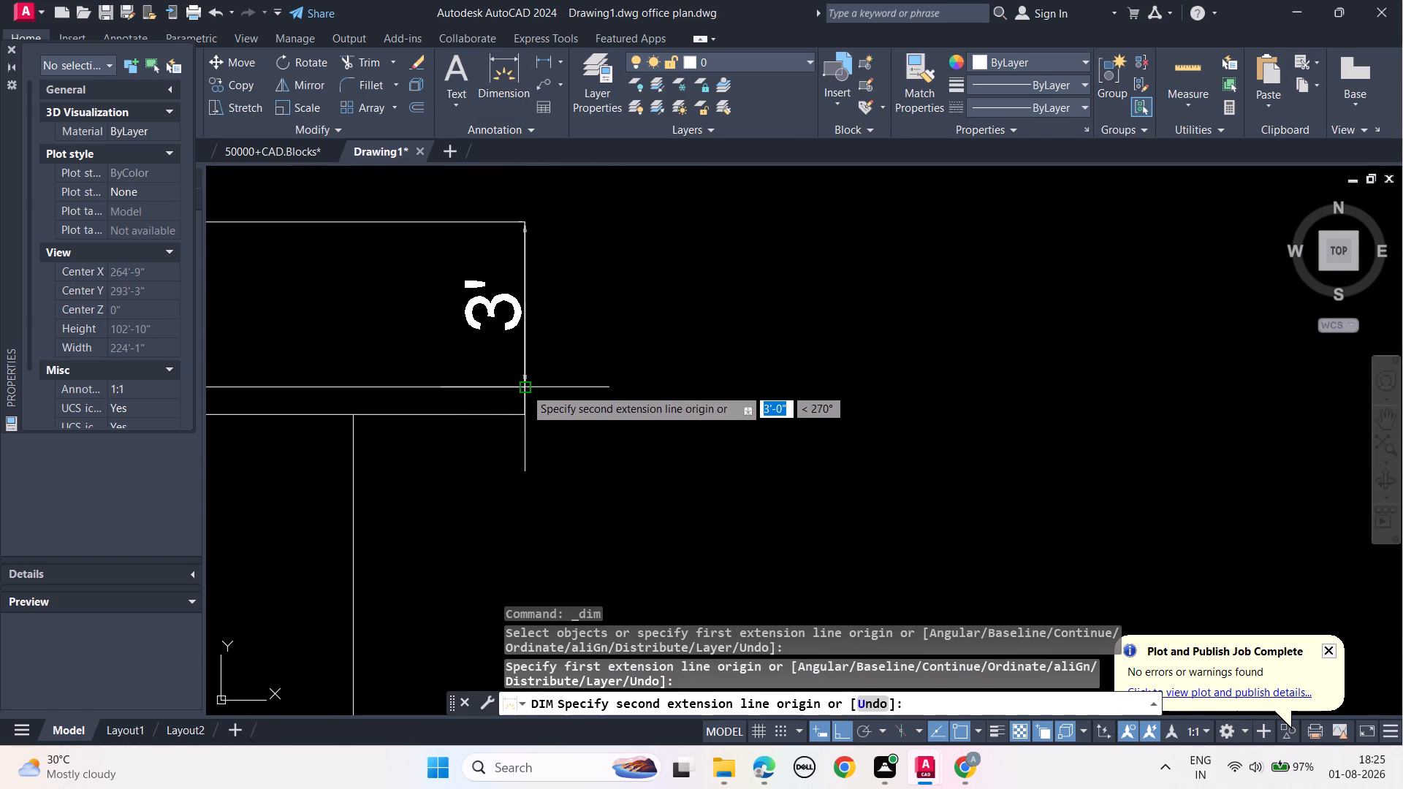
{"action": "left_click", "coordinate": [525, 388]}
{"action": "left_click", "coordinate": [588, 384]}
{"action": "key", "text": "Escape"}
{"action": "key", "text": "Escape"}
{"action": "key", "text": "Escape"}
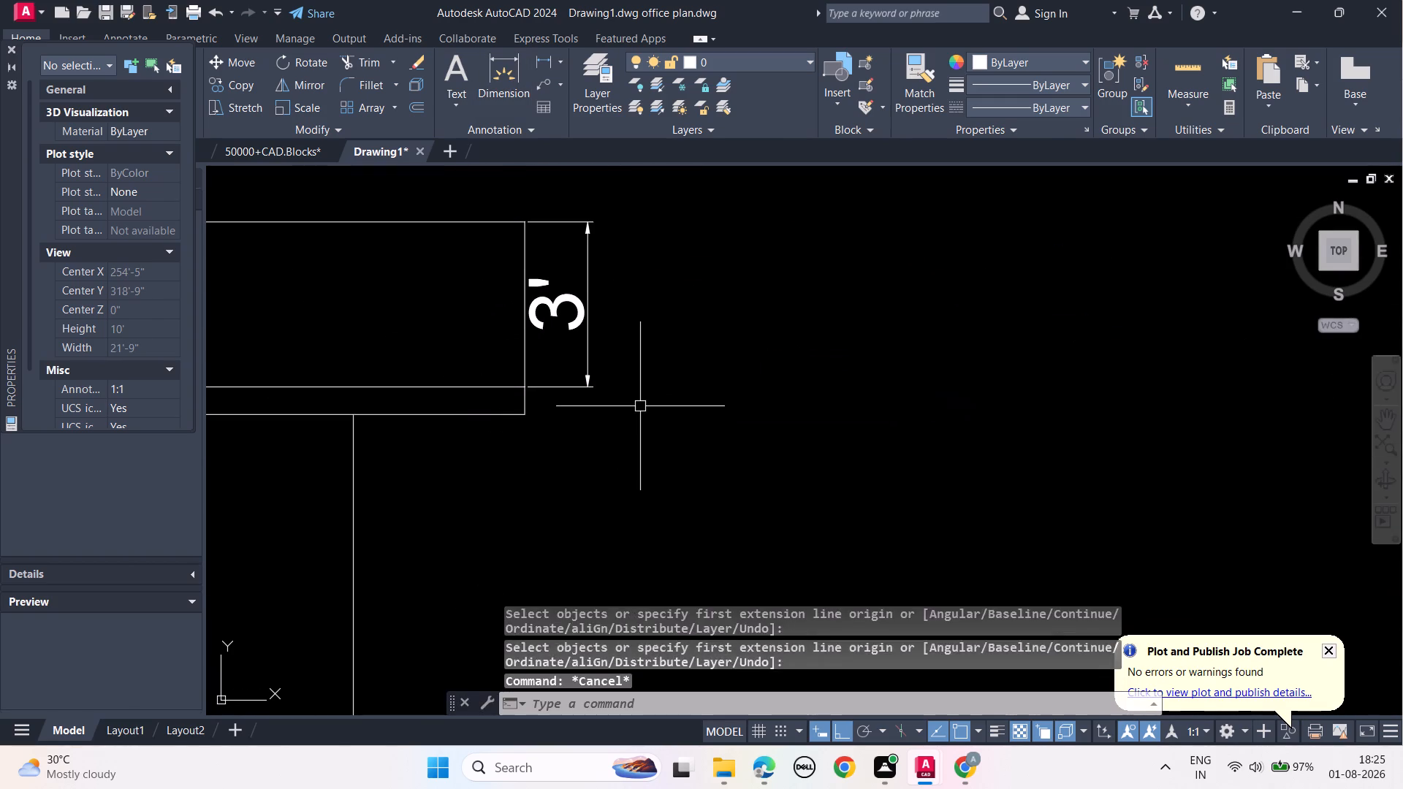
{"action": "key", "text": "Escape"}
Continue the elevation's parapet dimension downward through the roof slab thickness, the wall height and the plinth height to ground level.
{"action": "type", "text": "DI"}
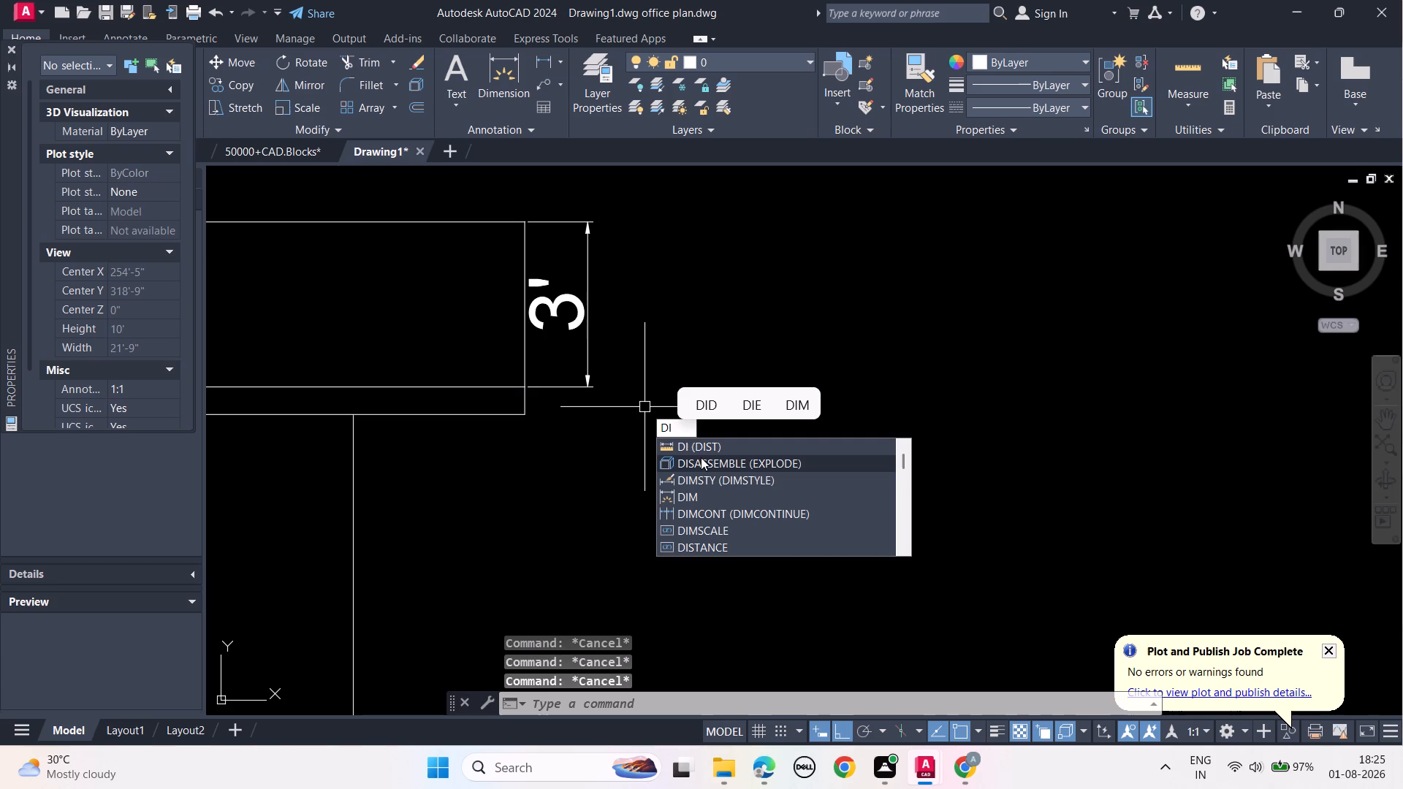
{"action": "key", "text": "m"}
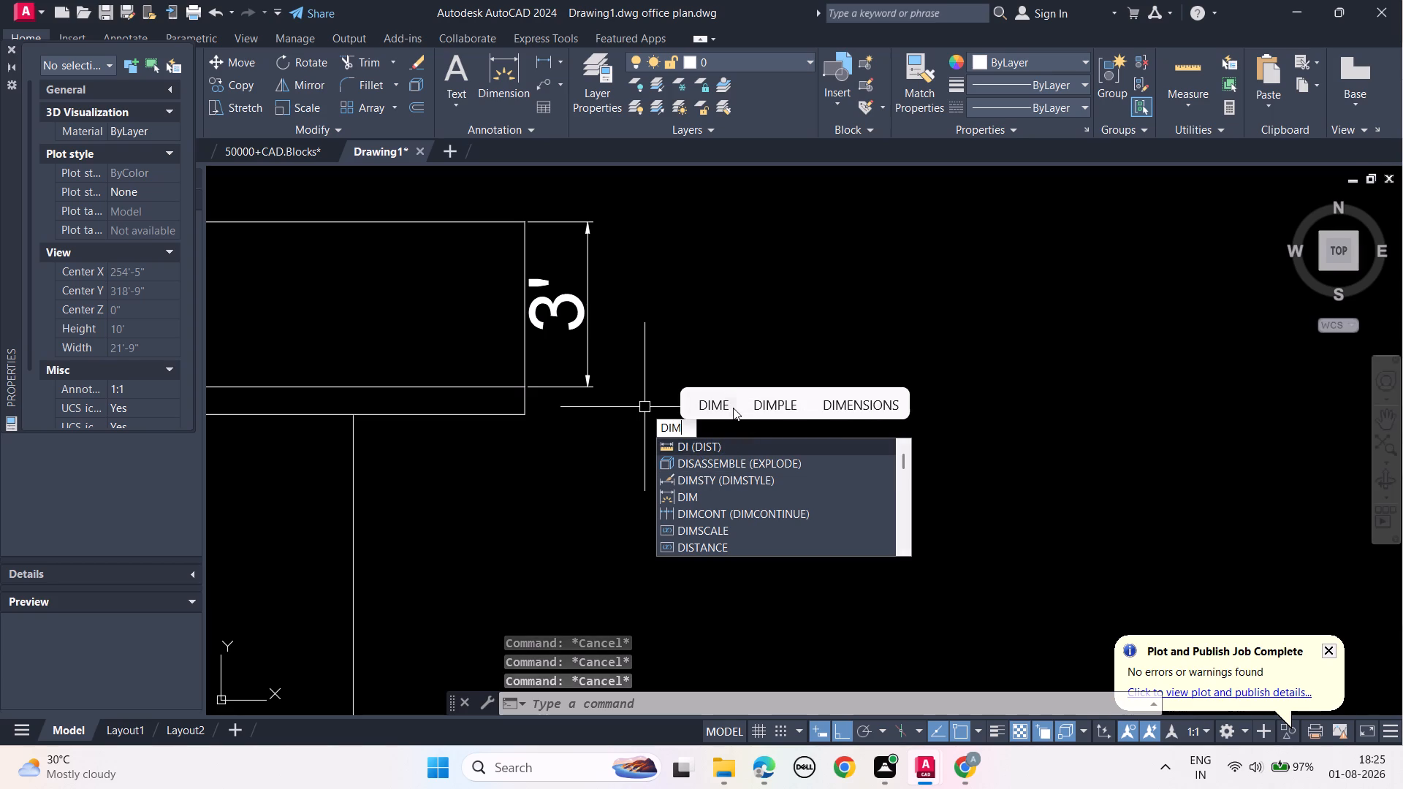
{"action": "key", "text": "c"}
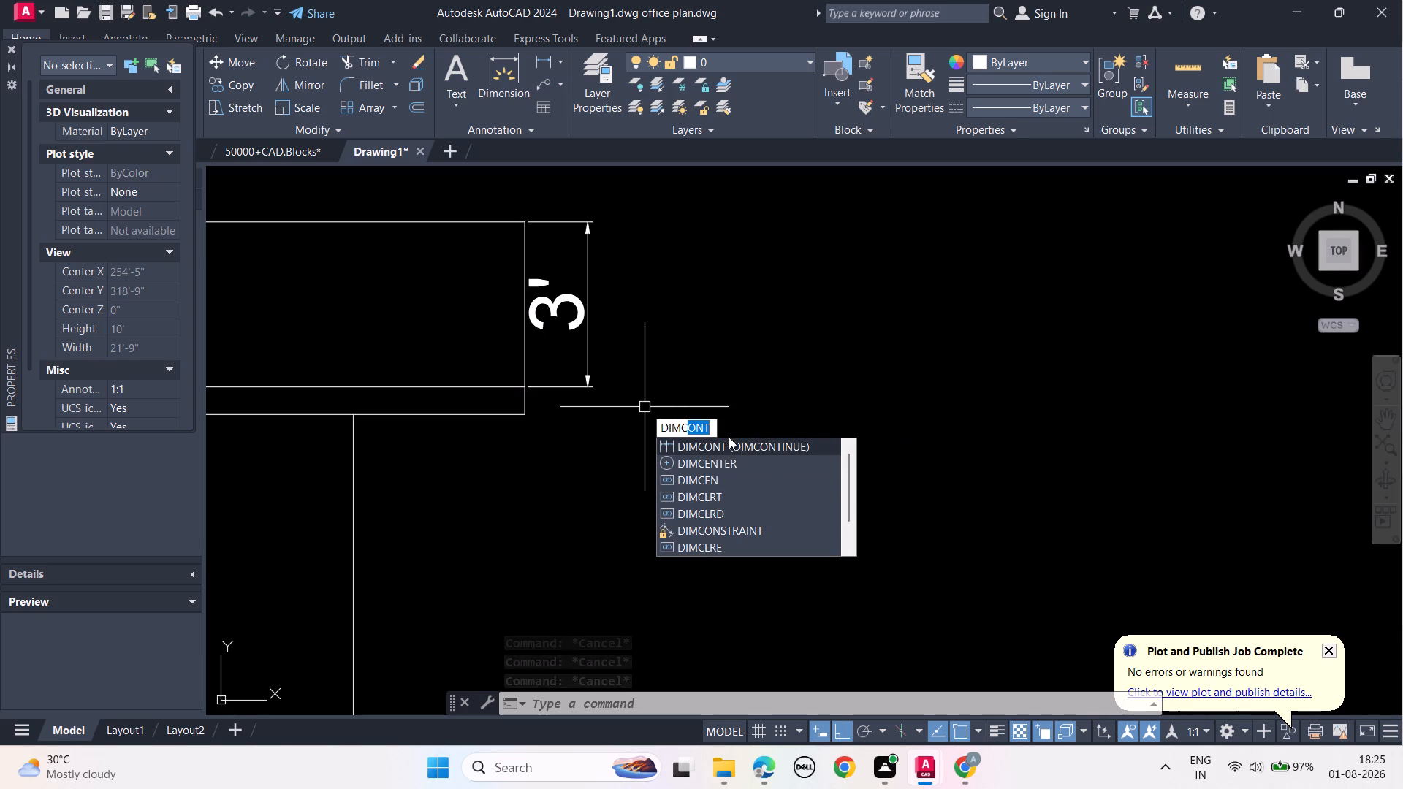
{"action": "left_click", "coordinate": [770, 444]}
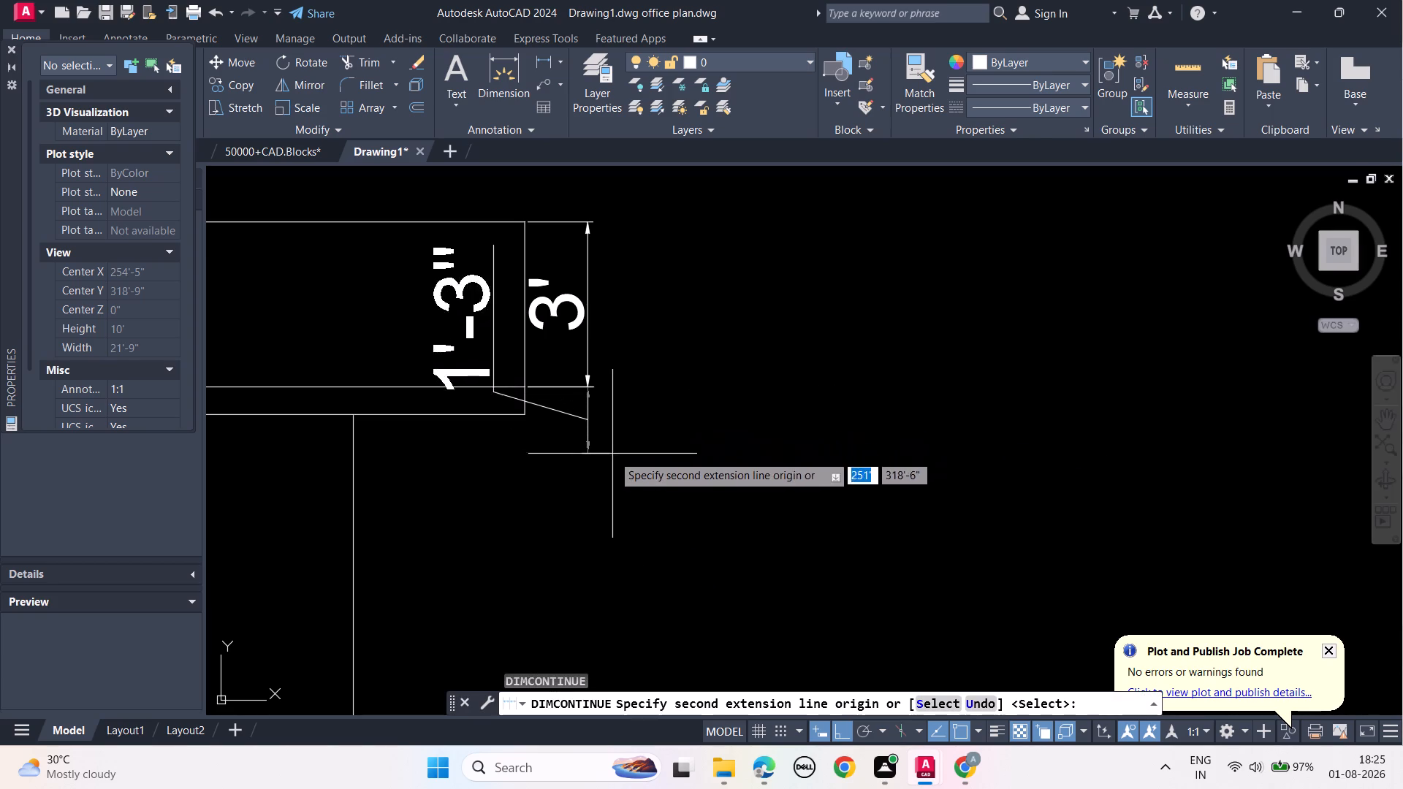
{"action": "left_click", "coordinate": [520, 413]}
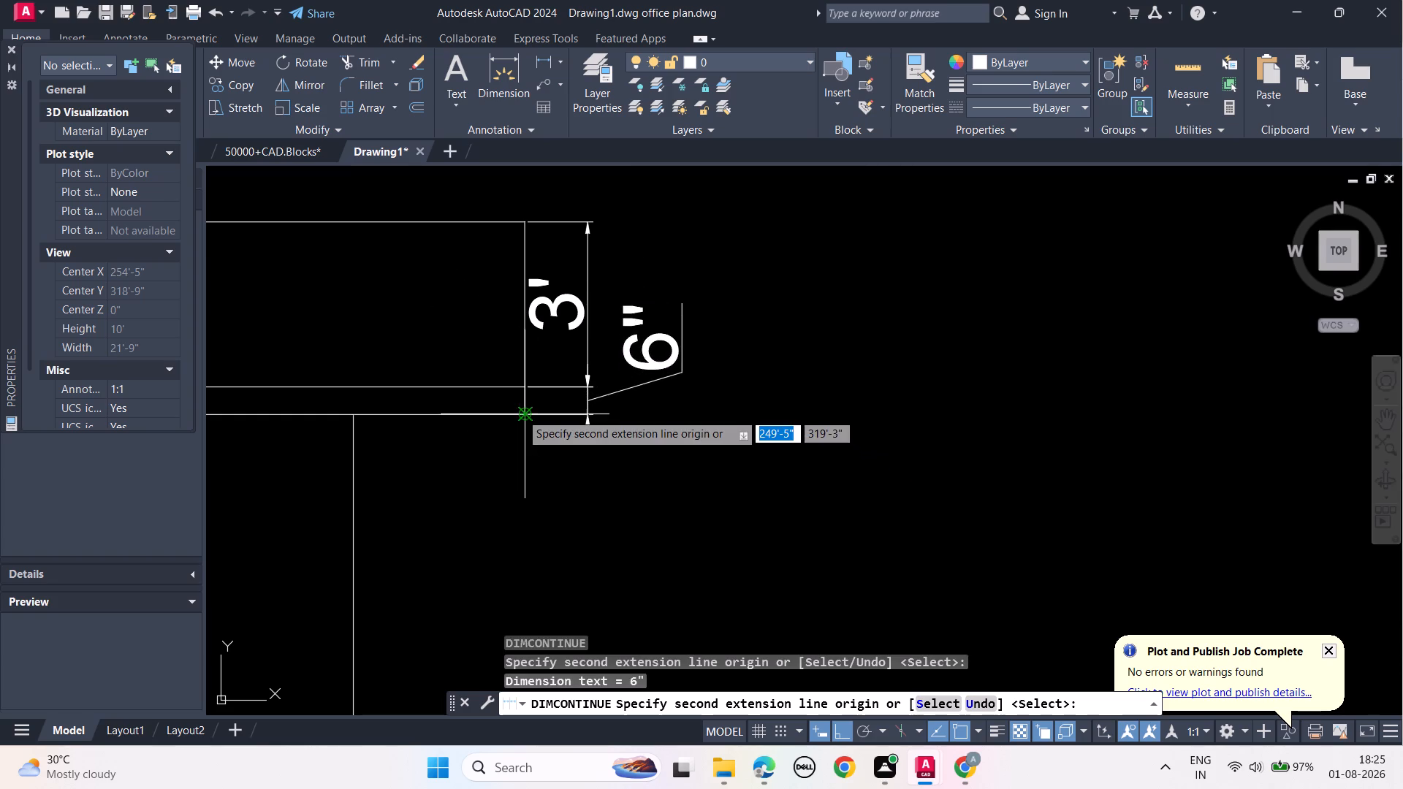
{"action": "middle_click_drag", "start_coordinate": [515, 489], "coordinate": [637, 254]}
{"action": "scroll", "coordinate": [659, 416], "scroll_direction": "down", "scroll_amount": 2}
{"action": "middle_click_drag", "start_coordinate": [664, 452], "coordinate": [661, 452]}
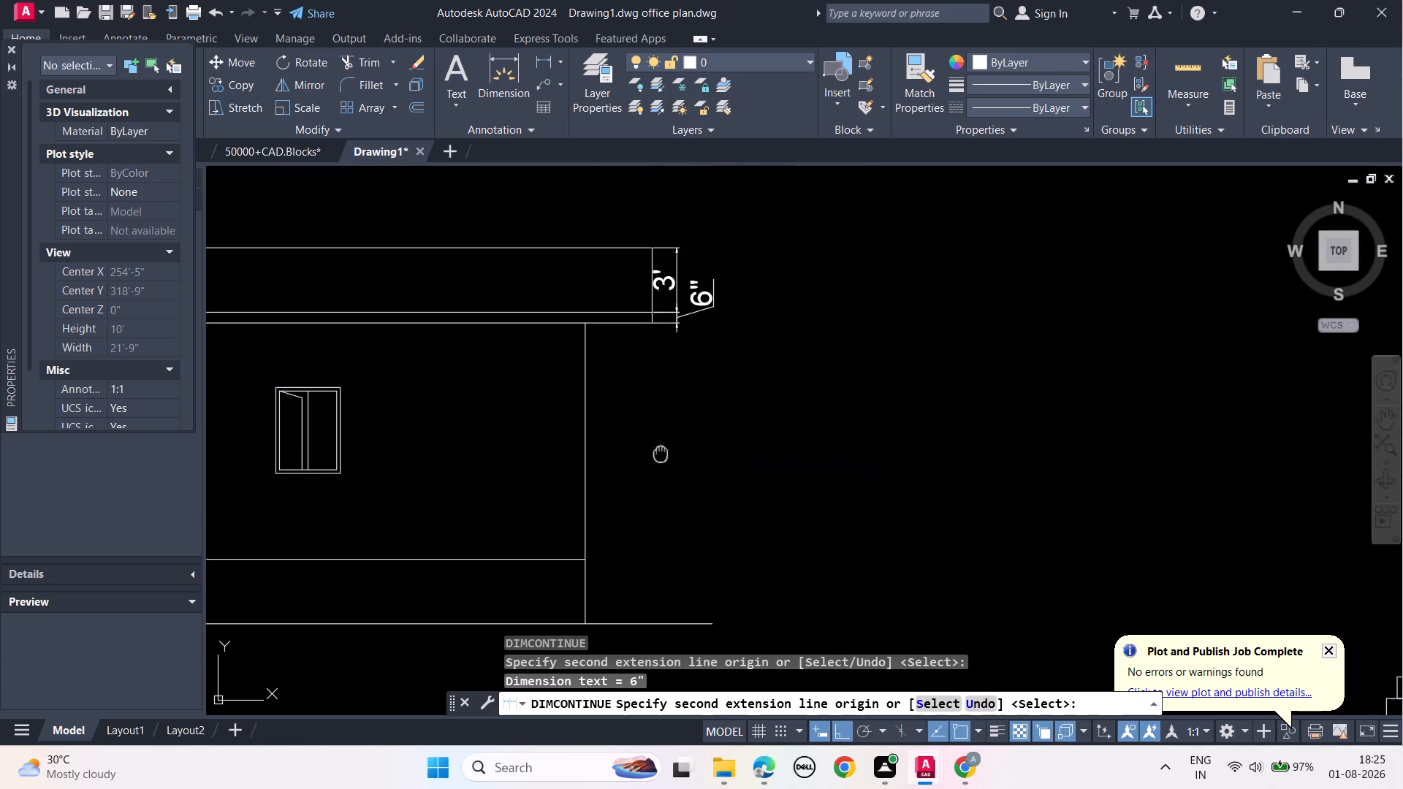
{"action": "middle_click_drag", "start_coordinate": [661, 452], "coordinate": [649, 312]}
{"action": "left_click", "coordinate": [574, 421]}
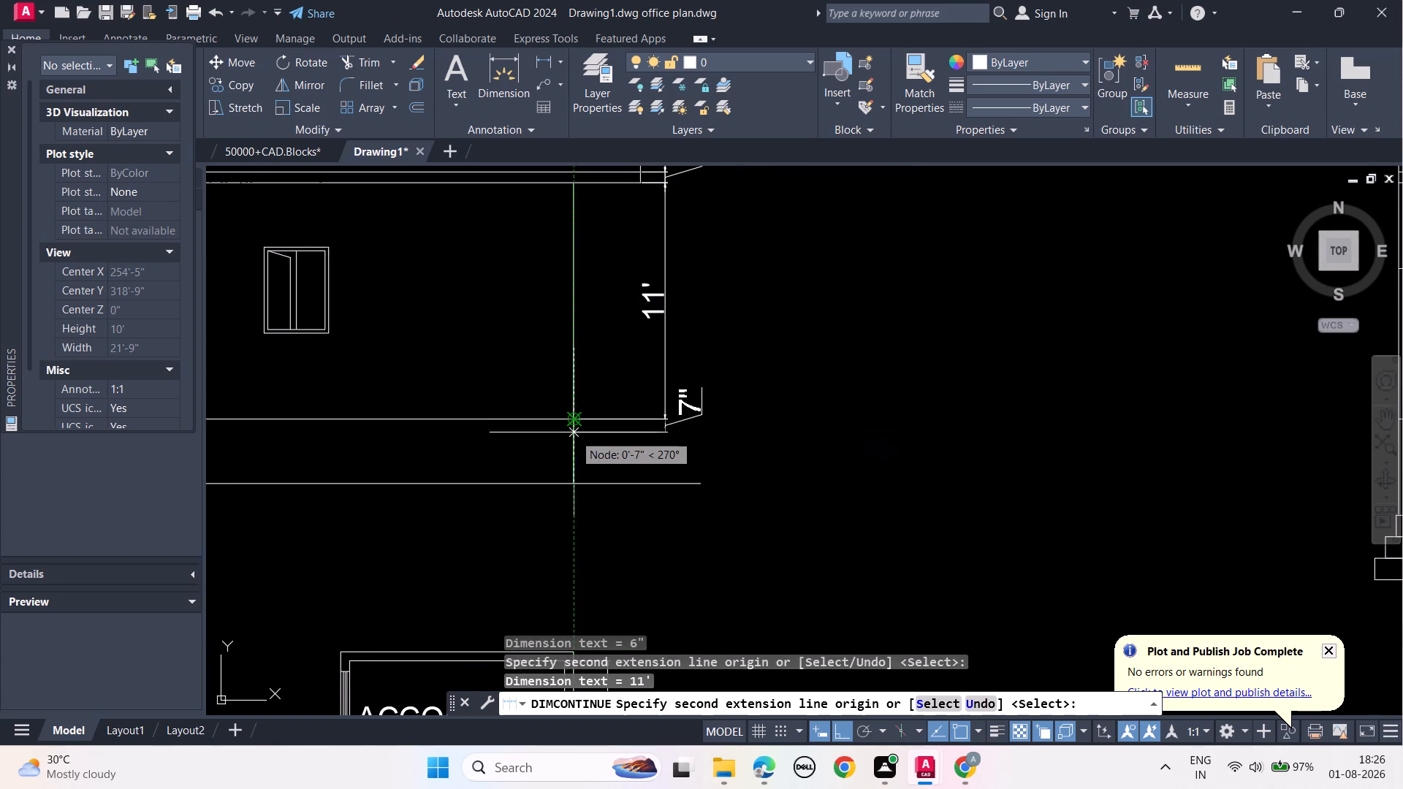
{"action": "left_click", "coordinate": [573, 481]}
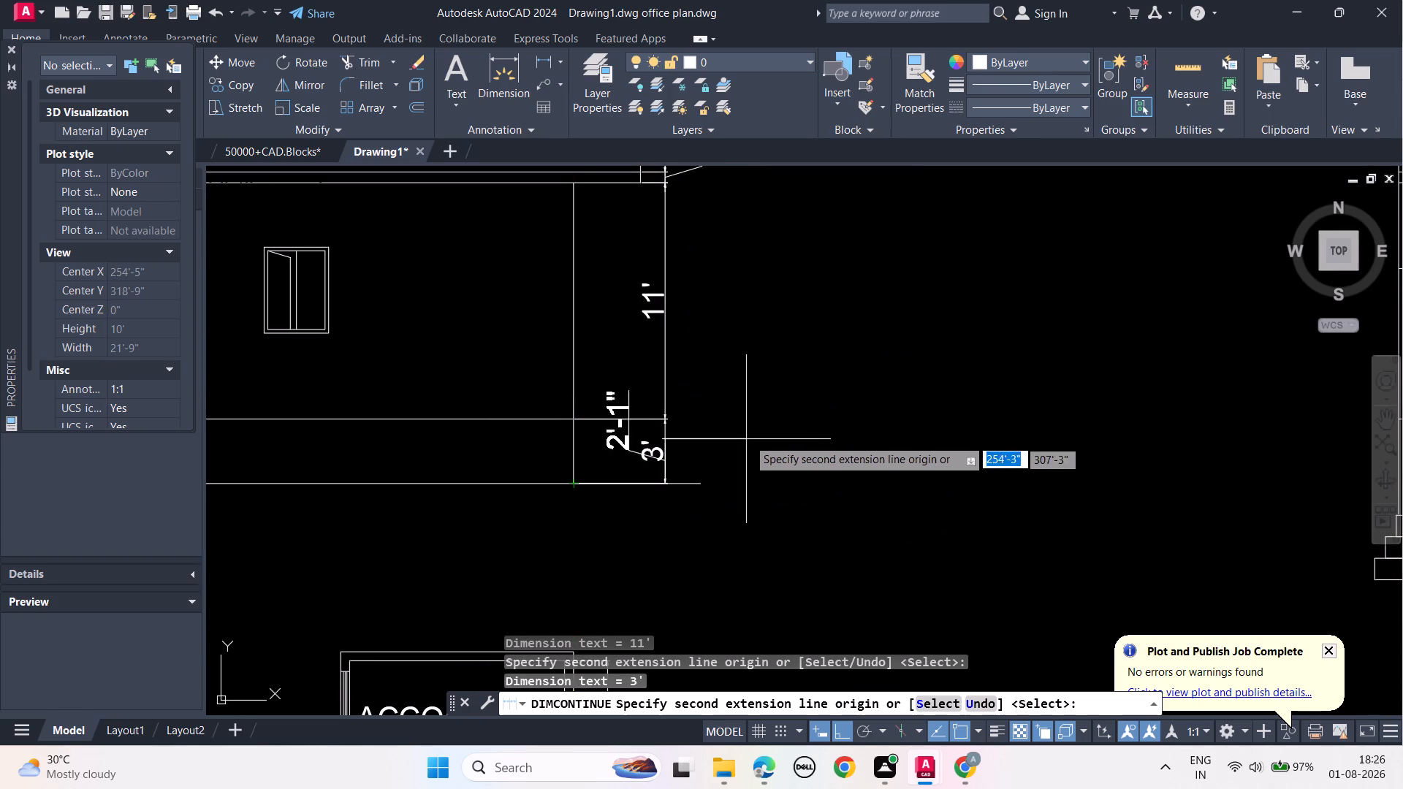
{"action": "key", "text": "Escape"}
Dimension the parapet height on the section view, placing it just outside the end farthest from the elevation.
{"action": "scroll", "coordinate": [750, 436], "scroll_direction": "down", "scroll_amount": 2}
{"action": "middle_click_drag", "start_coordinate": [782, 454], "coordinate": [843, 449]}
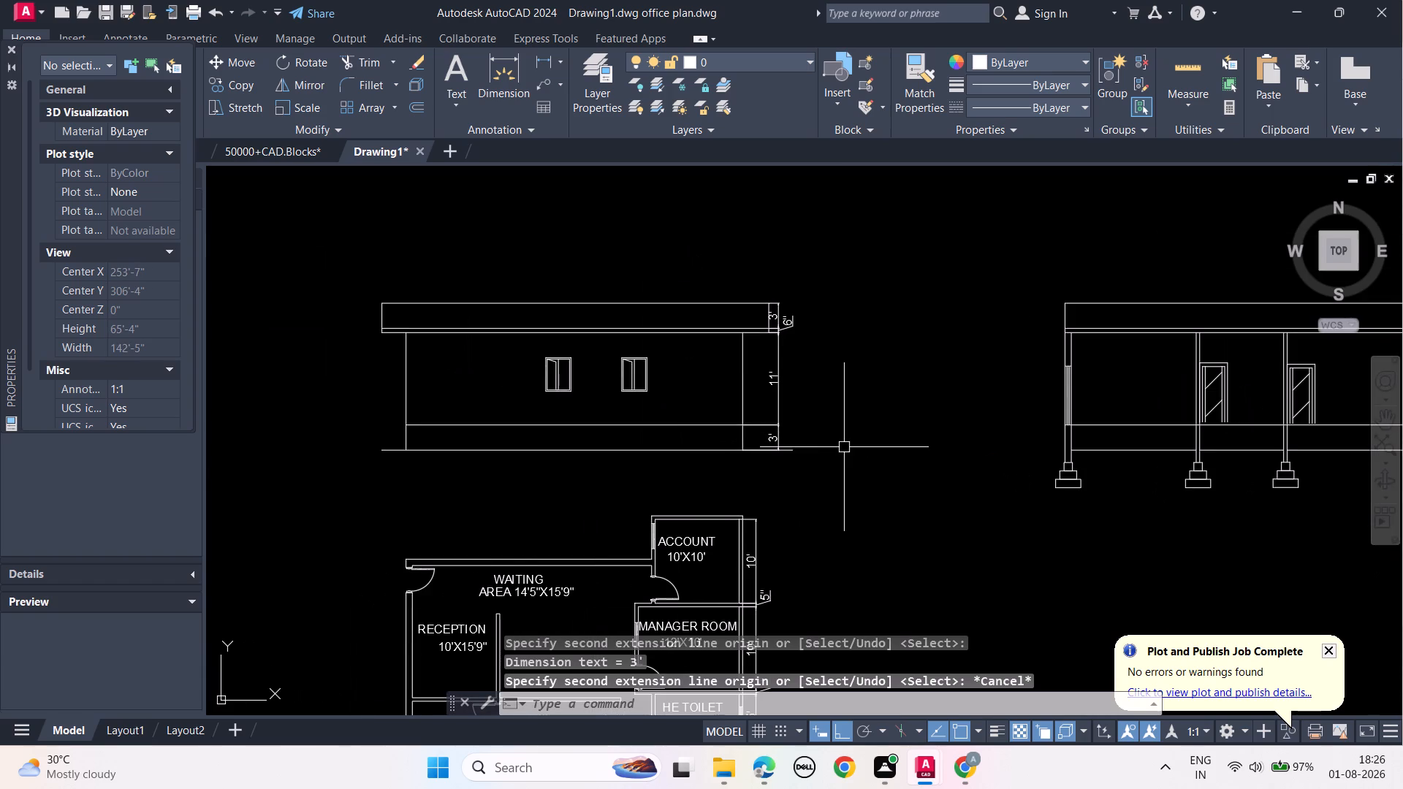
{"action": "middle_click_drag", "start_coordinate": [862, 462], "coordinate": [775, 491]}
{"action": "middle_click_drag", "start_coordinate": [864, 550], "coordinate": [607, 481]}
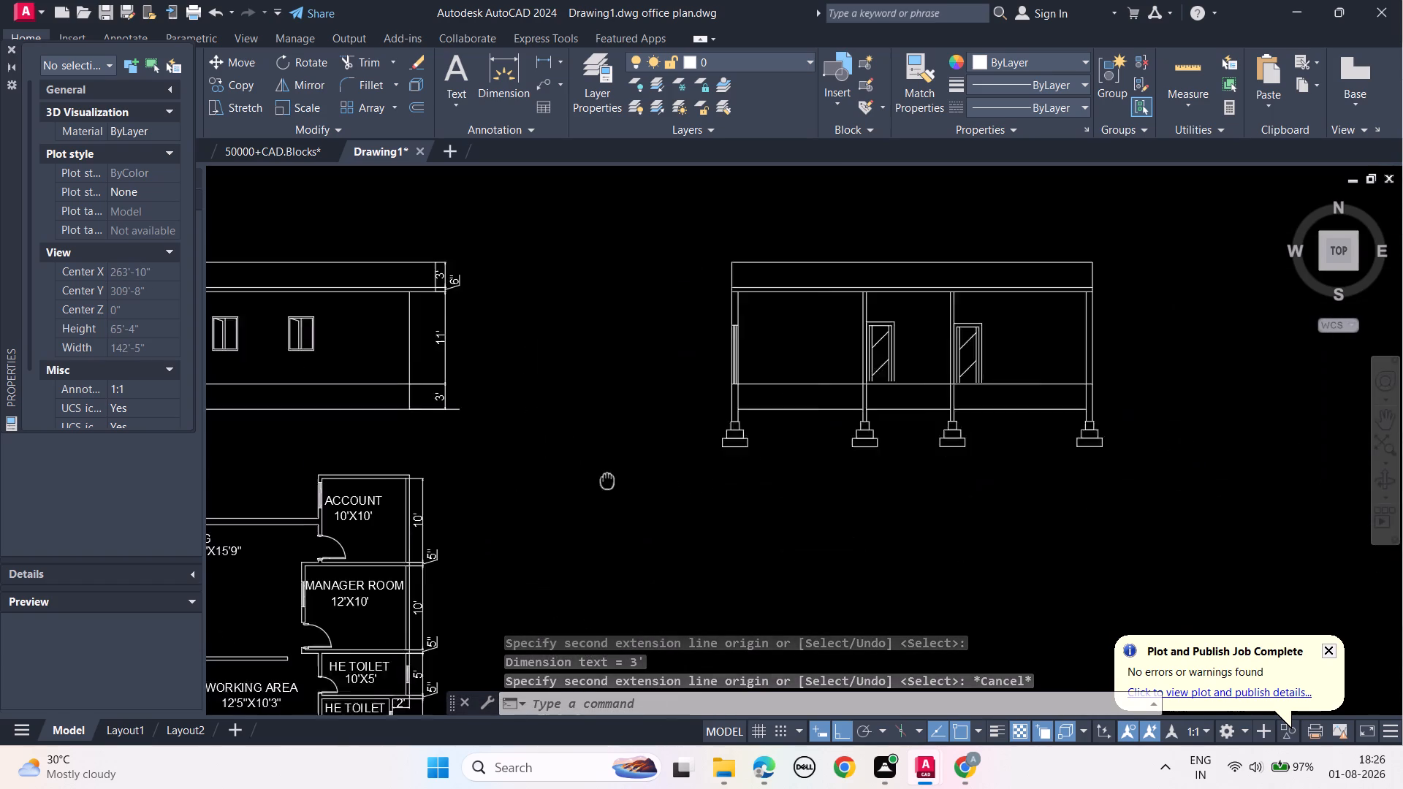
{"action": "middle_click_drag", "start_coordinate": [607, 481], "coordinate": [515, 495]}
{"action": "left_click", "coordinate": [492, 66]}
{"action": "scroll", "coordinate": [1007, 305], "scroll_direction": "up", "scroll_amount": 2}
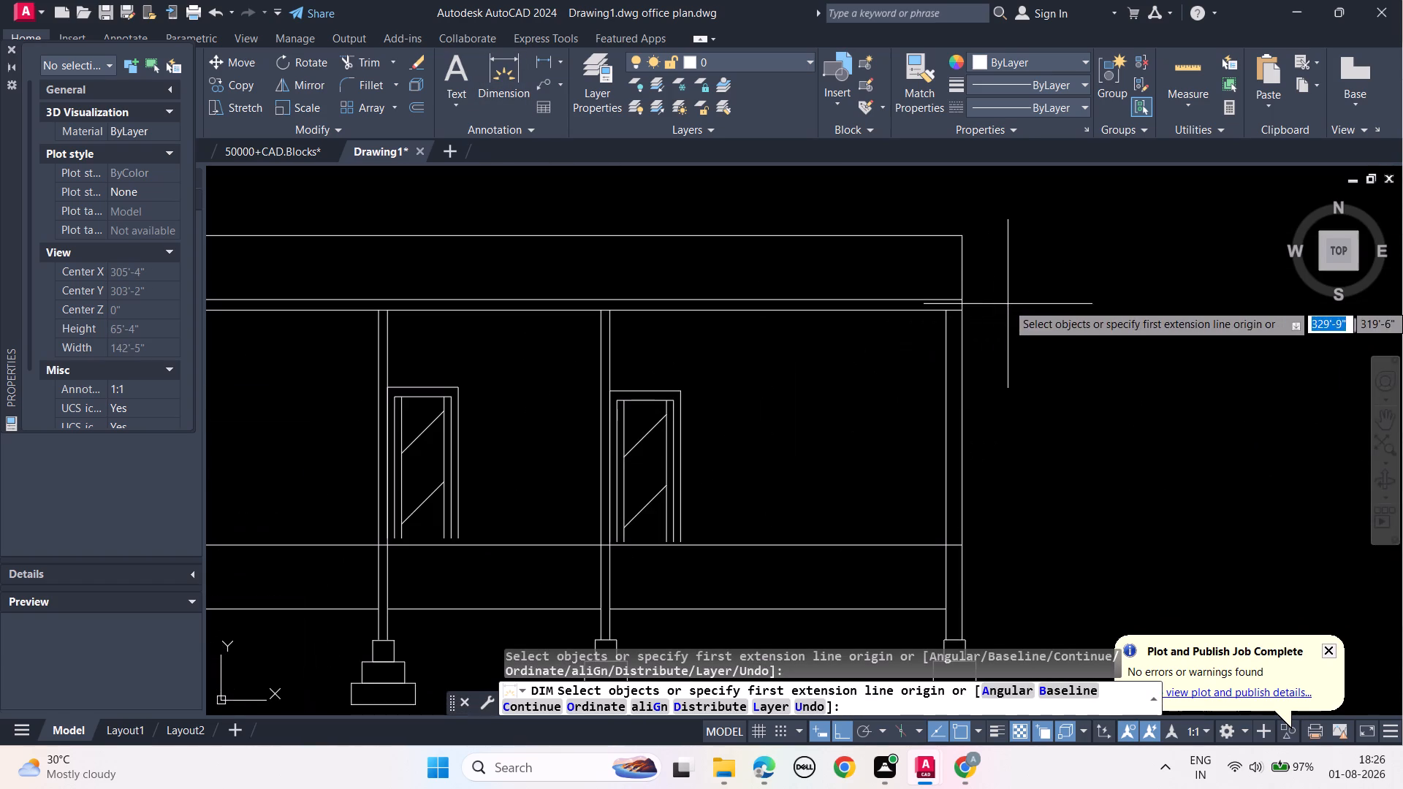
{"action": "middle_click_drag", "start_coordinate": [1019, 276], "coordinate": [993, 334]}
{"action": "left_click", "coordinate": [932, 293]}
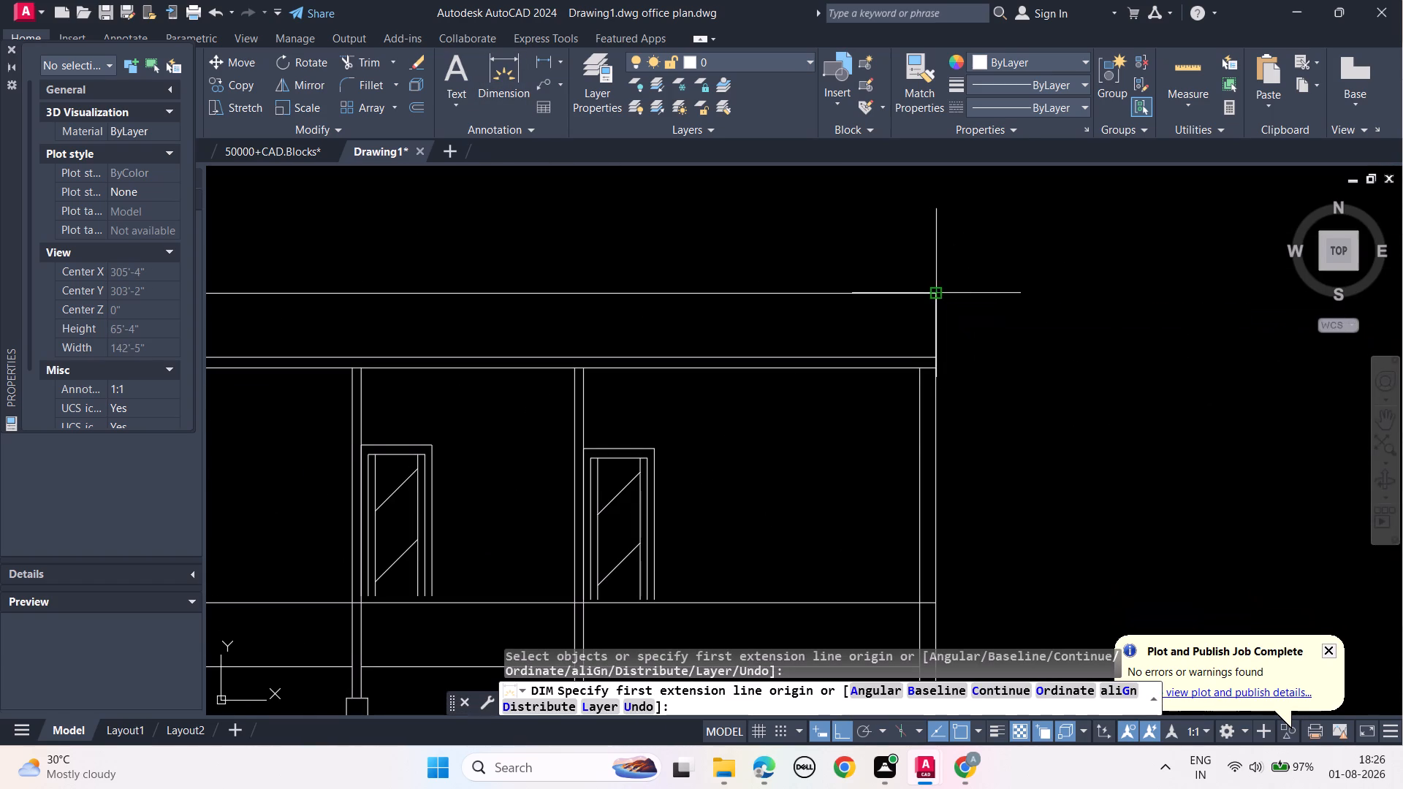
{"action": "left_click", "coordinate": [935, 356]}
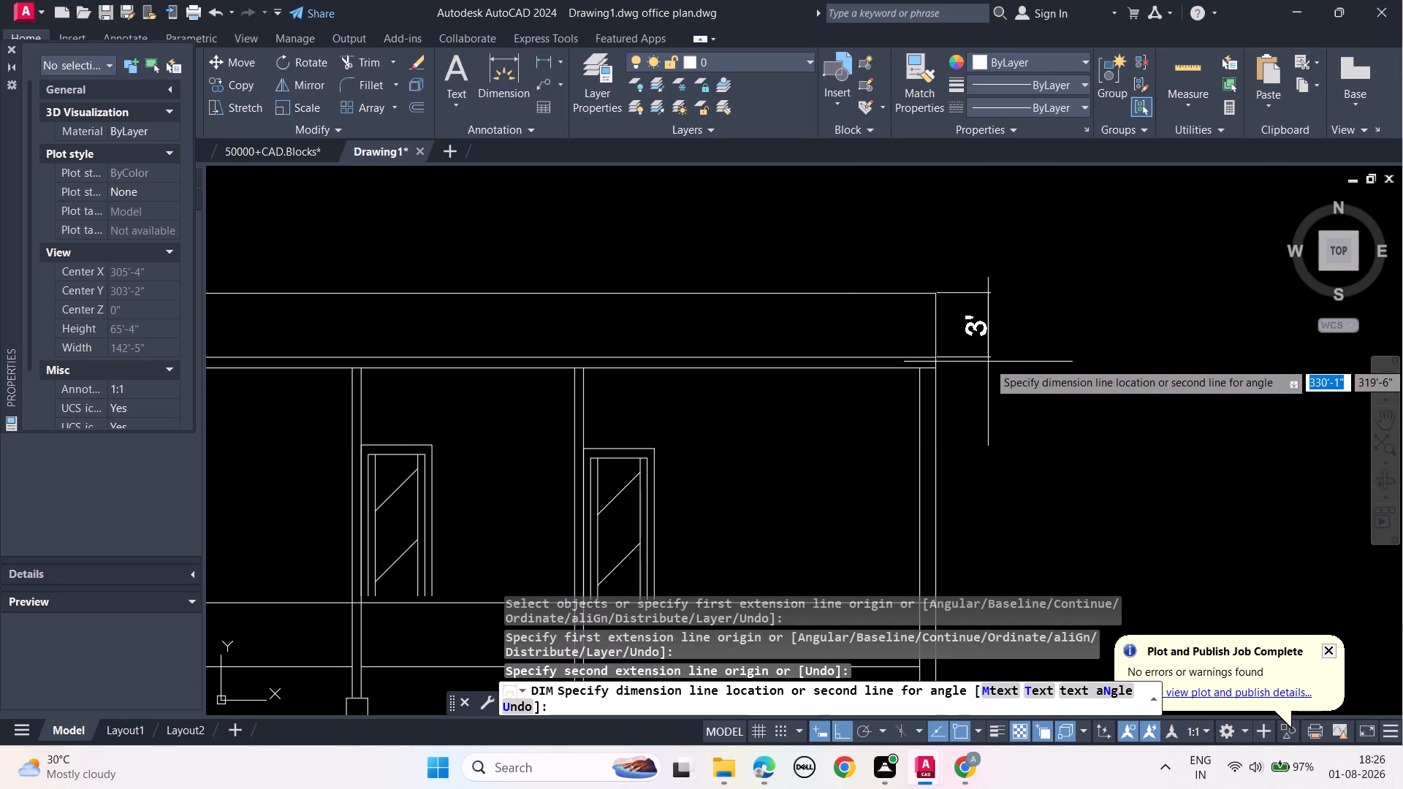
{"action": "left_click", "coordinate": [988, 362]}
{"action": "key", "text": "Escape"}
{"action": "key", "text": "Escape"}
{"action": "key", "text": "Escape"}
{"action": "key", "text": "Escape"}
Continue the section view's parapet dimension downward through the roof slab thickness, the wall height and the plinth height to ground level.
{"action": "type", "text": "DIM"}
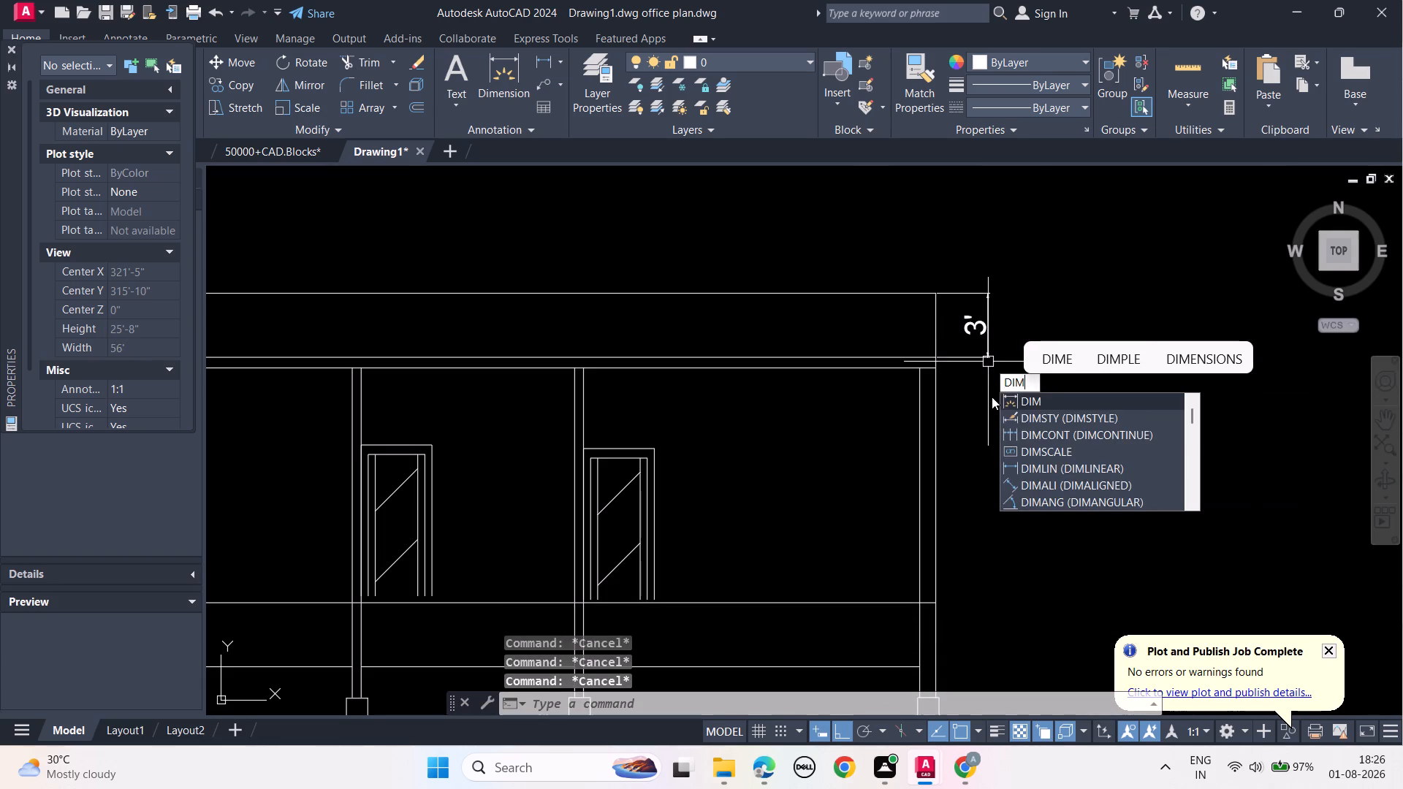
{"action": "key", "text": "c"}
{"action": "left_click", "coordinate": [1044, 398]}
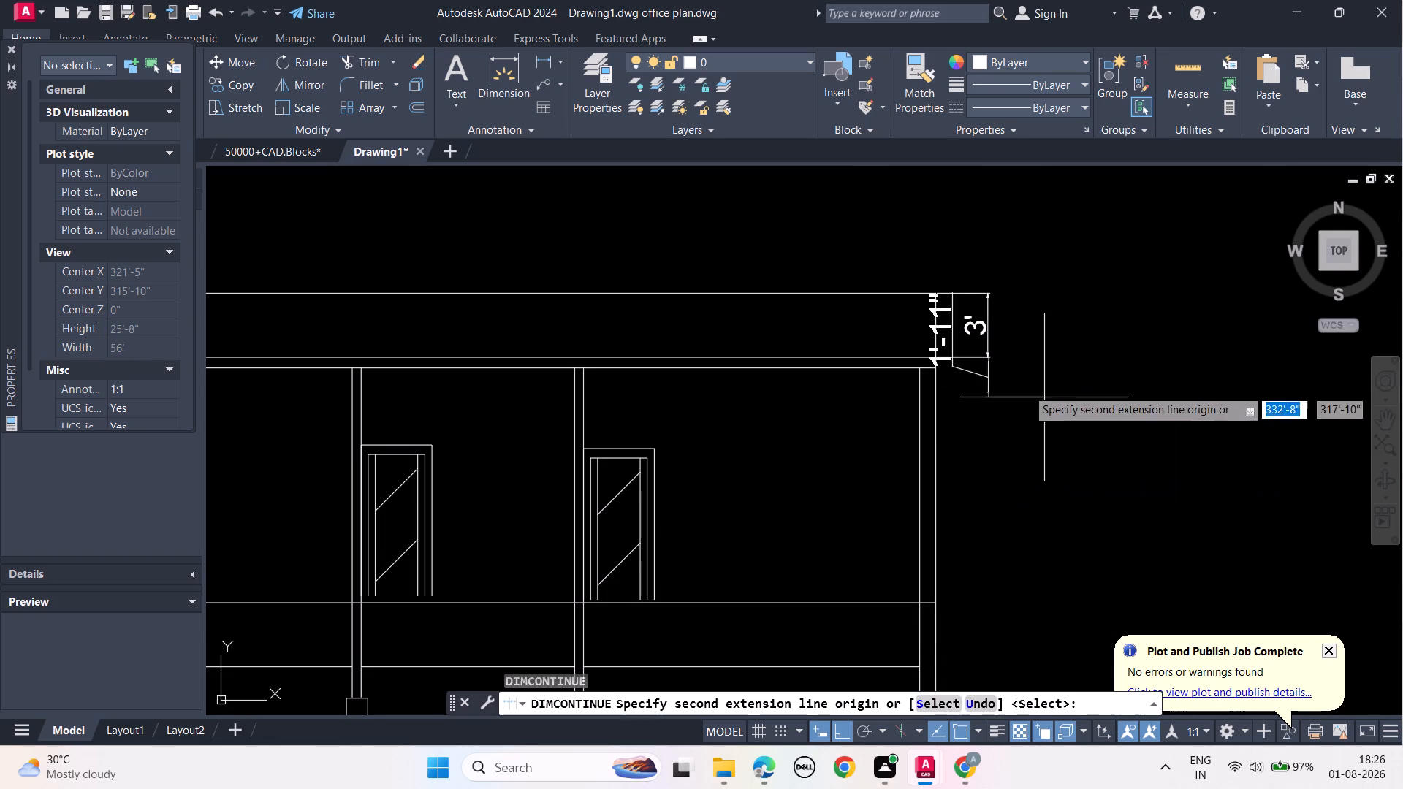
{"action": "scroll", "coordinate": [938, 367], "scroll_direction": "up", "scroll_amount": 3}
{"action": "left_click", "coordinate": [927, 374]}
{"action": "middle_click_drag", "start_coordinate": [1008, 479], "coordinate": [940, 247]}
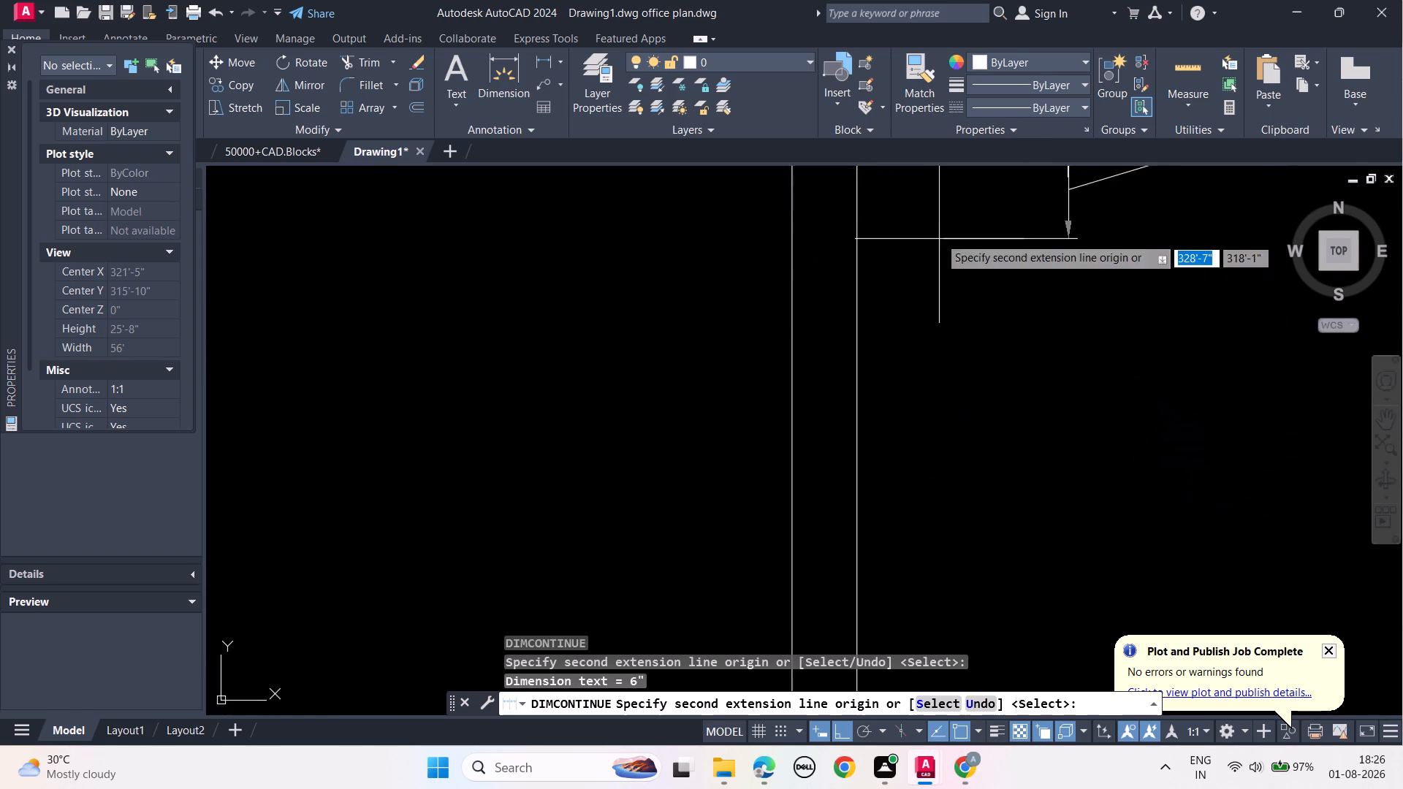
{"action": "scroll", "coordinate": [923, 293], "scroll_direction": "down", "scroll_amount": 3}
{"action": "middle_click_drag", "start_coordinate": [963, 408], "coordinate": [921, 300]}
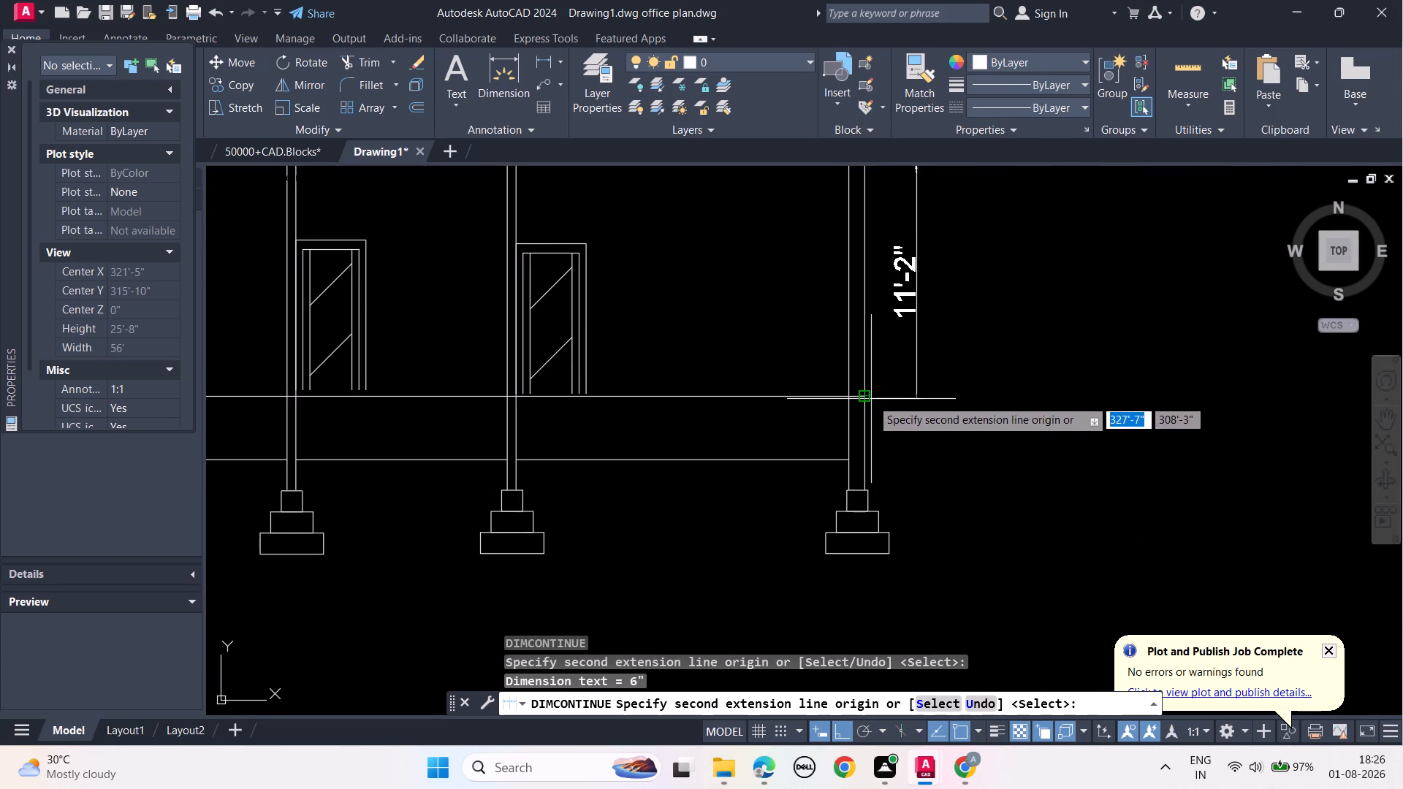
{"action": "left_click", "coordinate": [867, 399]}
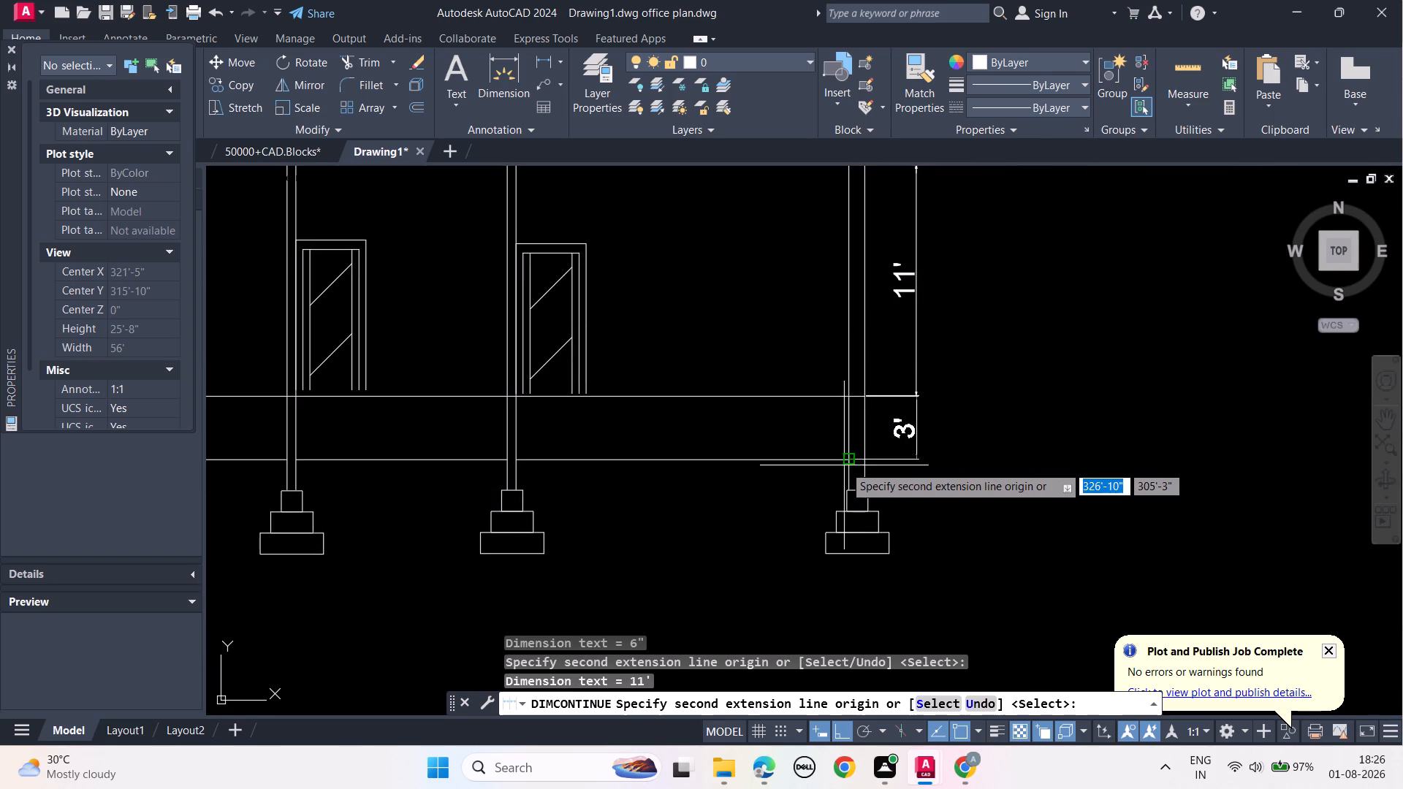
{"action": "left_click", "coordinate": [851, 460]}
Extend the section's continued dimension chain below ground through the buried column length and each of the end footing's three steps.
{"action": "middle_click_drag", "start_coordinate": [920, 492], "coordinate": [910, 428]}
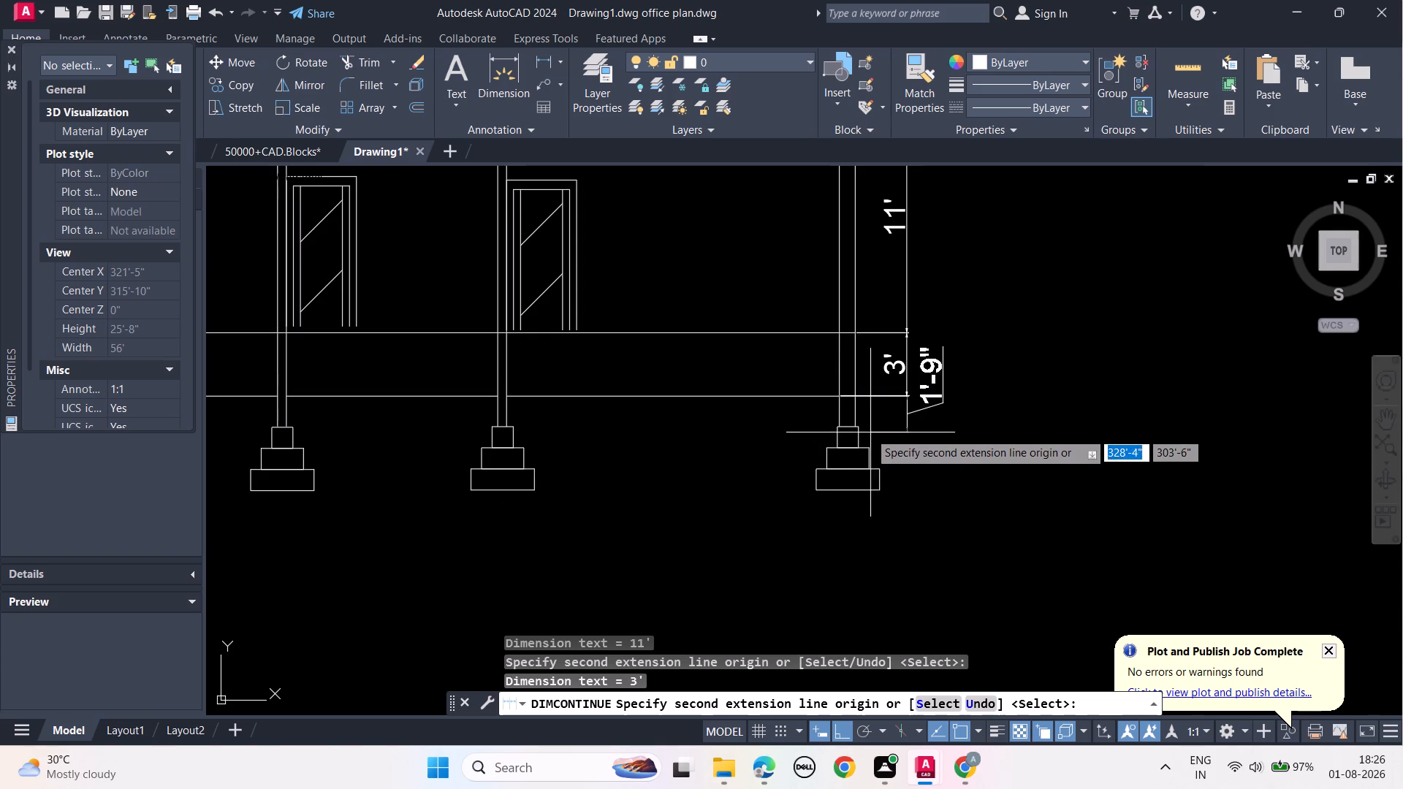
{"action": "scroll", "coordinate": [861, 426], "scroll_direction": "up", "scroll_amount": 3}
{"action": "left_click", "coordinate": [836, 428]}
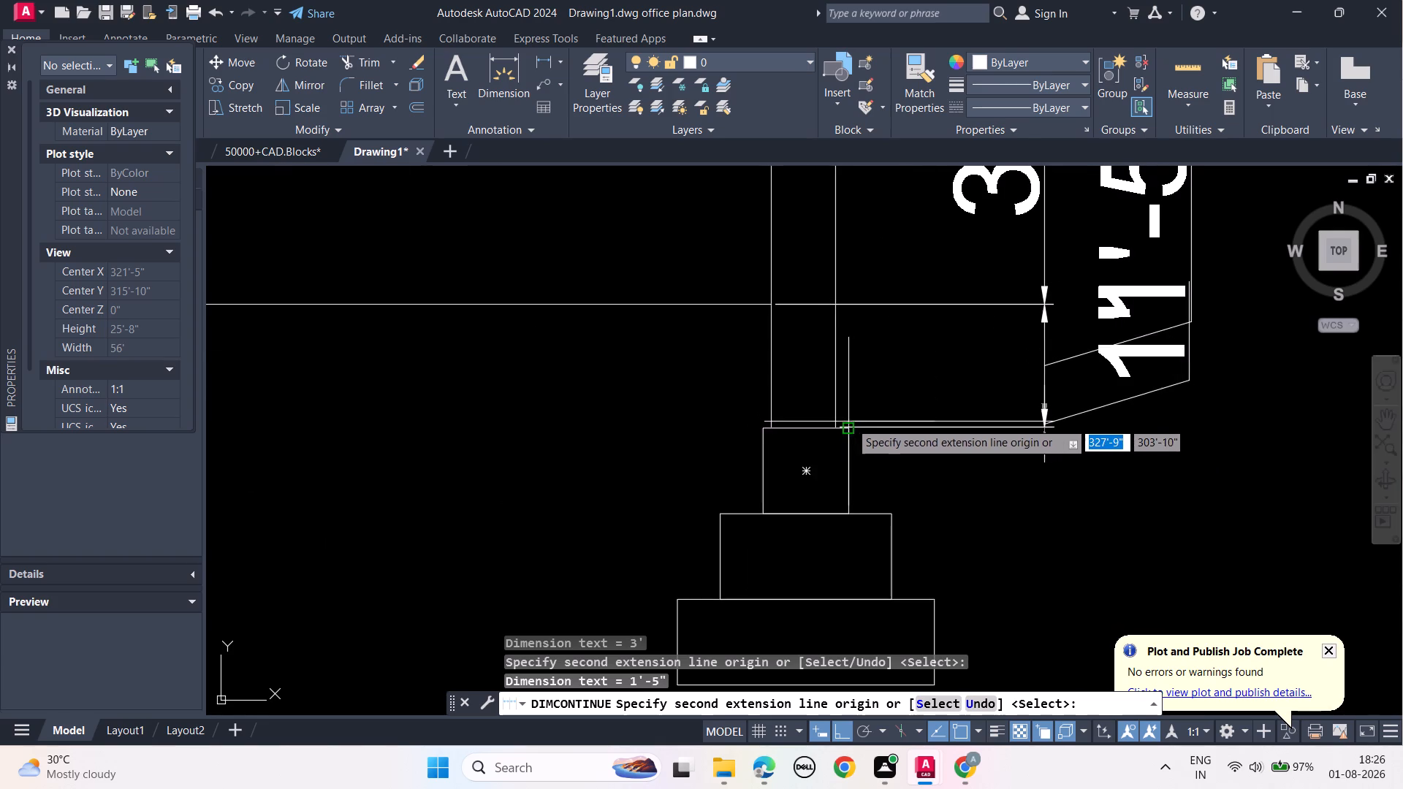
{"action": "left_click", "coordinate": [850, 513]}
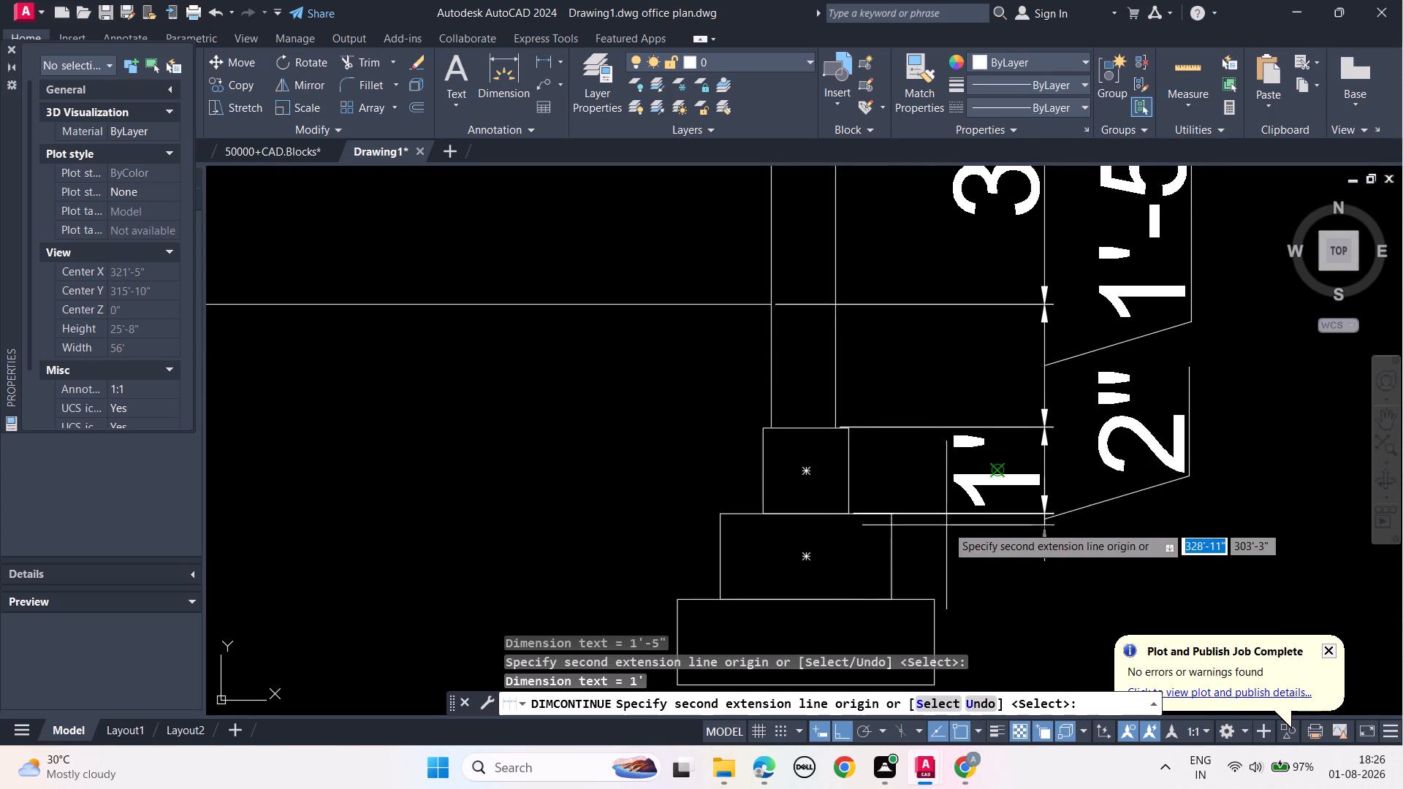
{"action": "middle_click_drag", "start_coordinate": [943, 529], "coordinate": [908, 353]}
{"action": "scroll", "coordinate": [908, 355], "scroll_direction": "up", "scroll_amount": 1}
{"action": "left_click", "coordinate": [821, 466]}
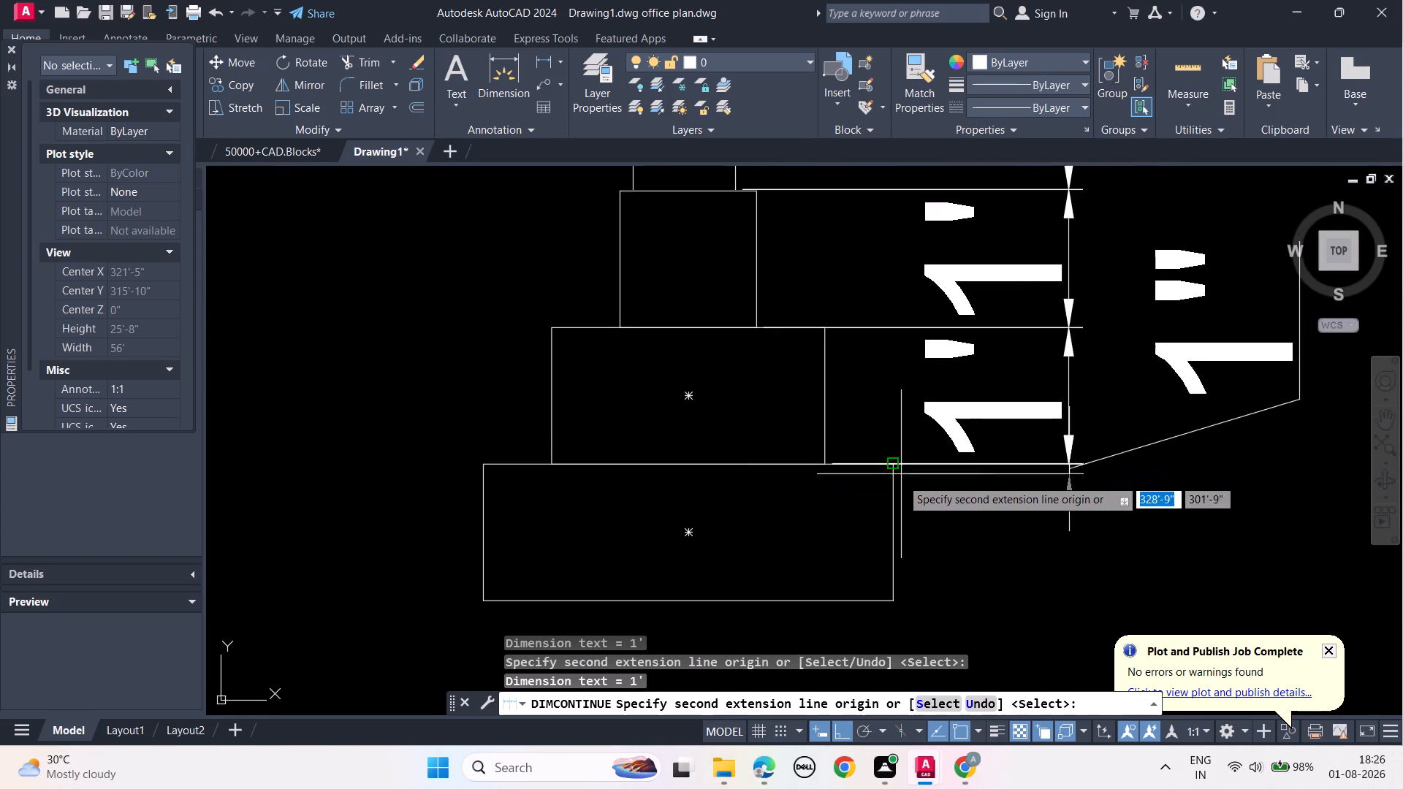
{"action": "middle_click_drag", "start_coordinate": [908, 503], "coordinate": [881, 357]}
{"action": "left_click", "coordinate": [864, 452]}
{"action": "scroll", "coordinate": [870, 454], "scroll_direction": "down", "scroll_amount": 1}
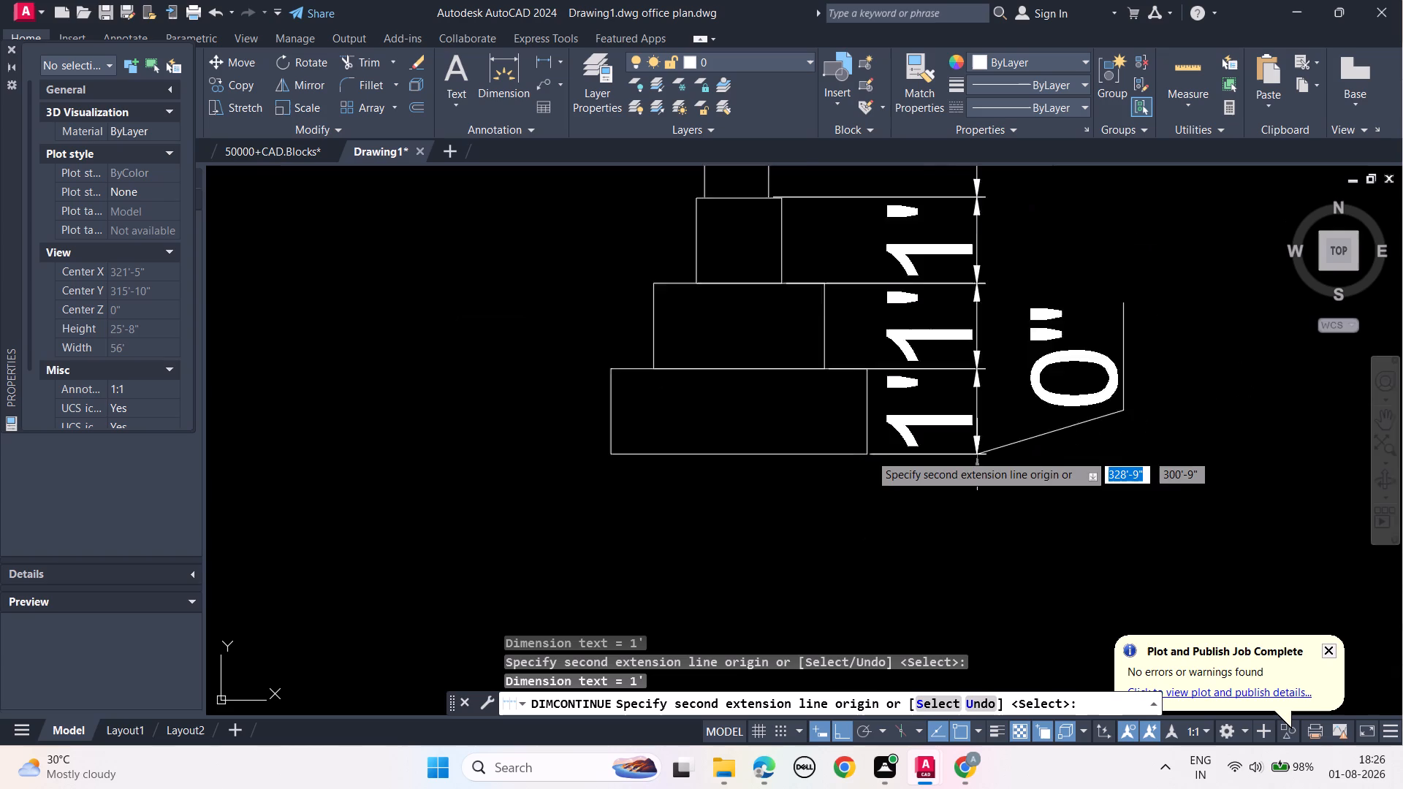
{"action": "scroll", "coordinate": [870, 454], "scroll_direction": "down", "scroll_amount": 2}
{"action": "key", "text": "Escape"}
{"action": "key", "text": "Escape"}
{"action": "key", "text": "Escape"}
{"action": "key", "text": "Escape"}
{"action": "key", "text": "Escape"}
Review the elevation, plan and section view together, and examine the finished dimension chain along the section.
{"action": "scroll", "coordinate": [981, 443], "scroll_direction": "down", "scroll_amount": 1}
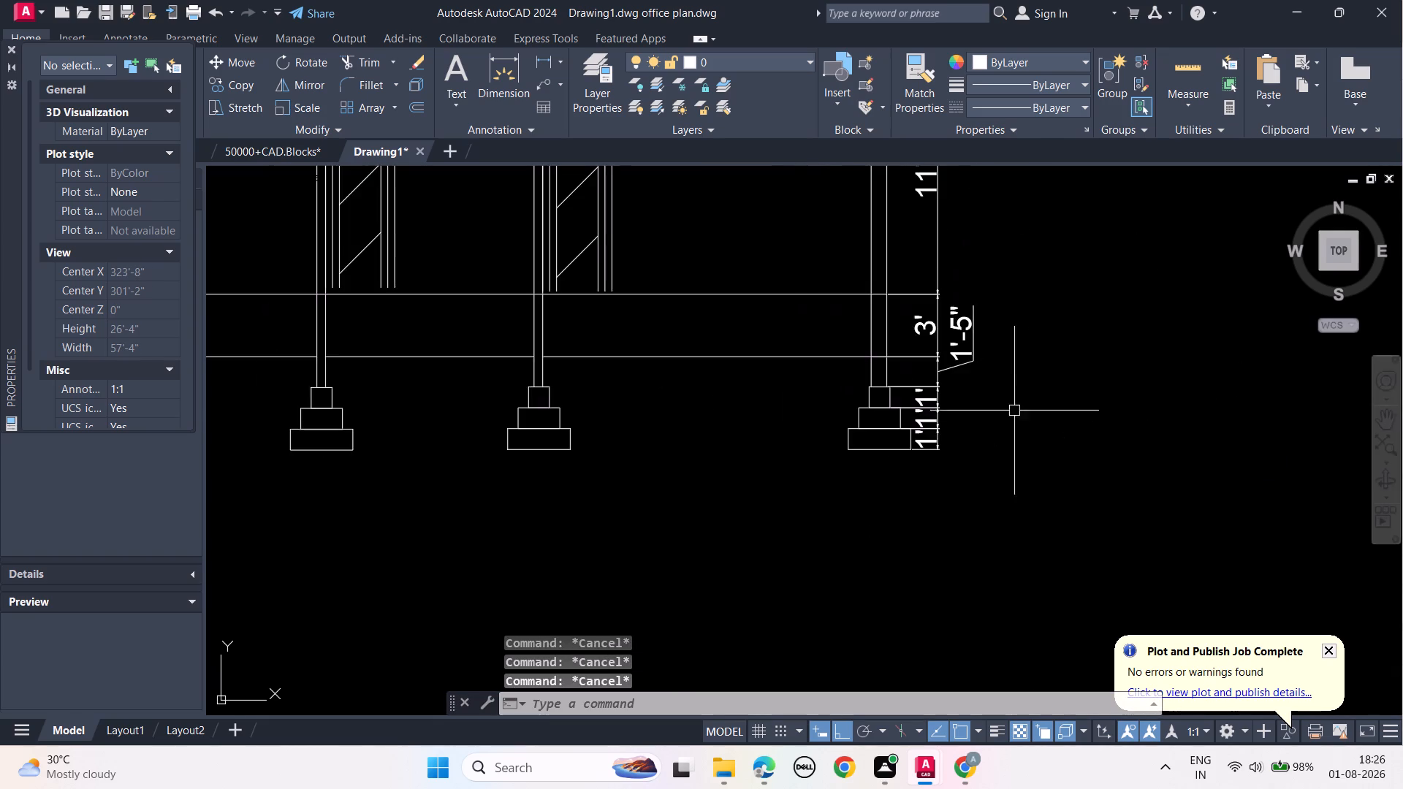
{"action": "middle_click_drag", "start_coordinate": [1014, 405], "coordinate": [984, 480]}
{"action": "scroll", "coordinate": [988, 503], "scroll_direction": "down", "scroll_amount": 2}
{"action": "middle_click", "coordinate": [1031, 427]}
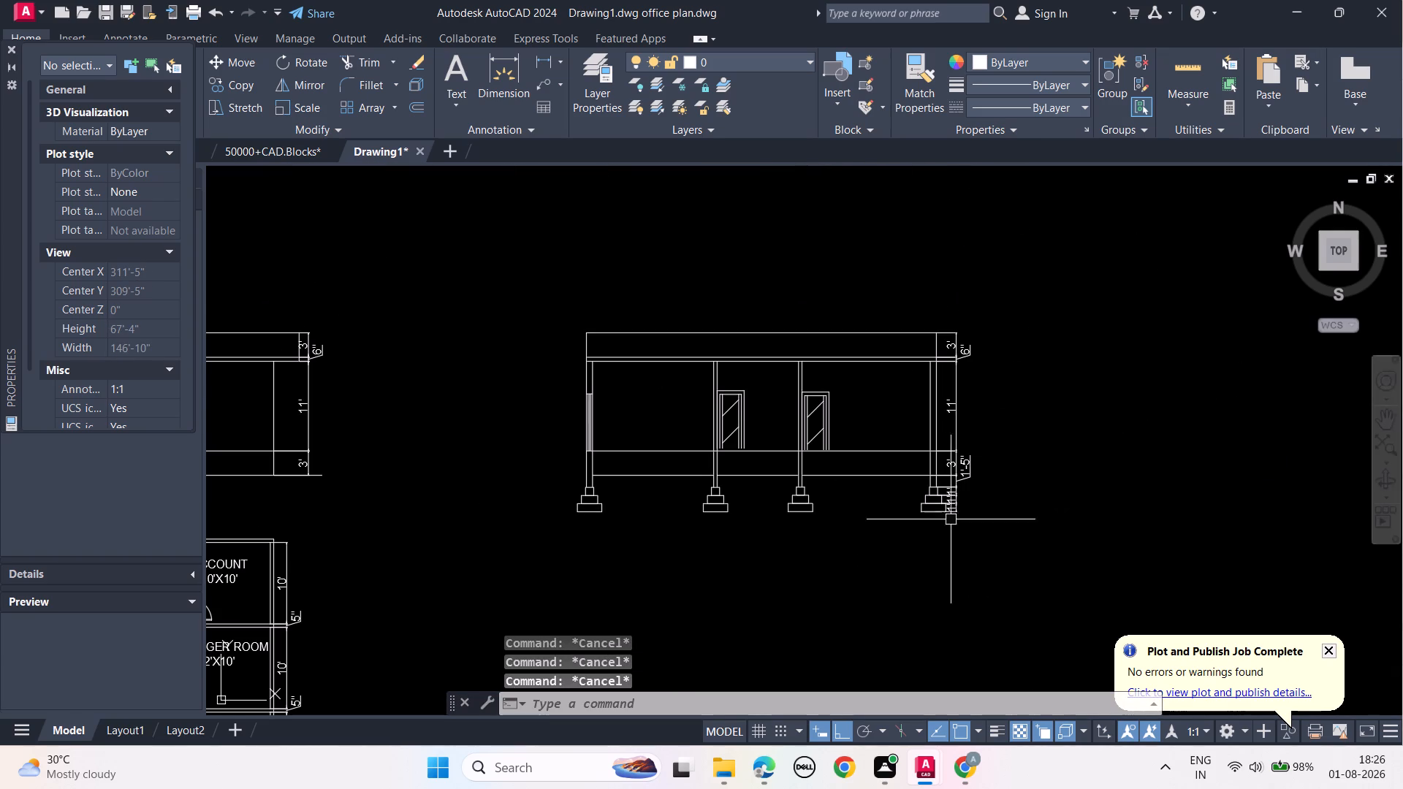
{"action": "middle_click_drag", "start_coordinate": [948, 522], "coordinate": [1055, 389]}
{"action": "scroll", "coordinate": [1052, 390], "scroll_direction": "down", "scroll_amount": 1}
{"action": "middle_click_drag", "start_coordinate": [982, 460], "coordinate": [983, 405]}
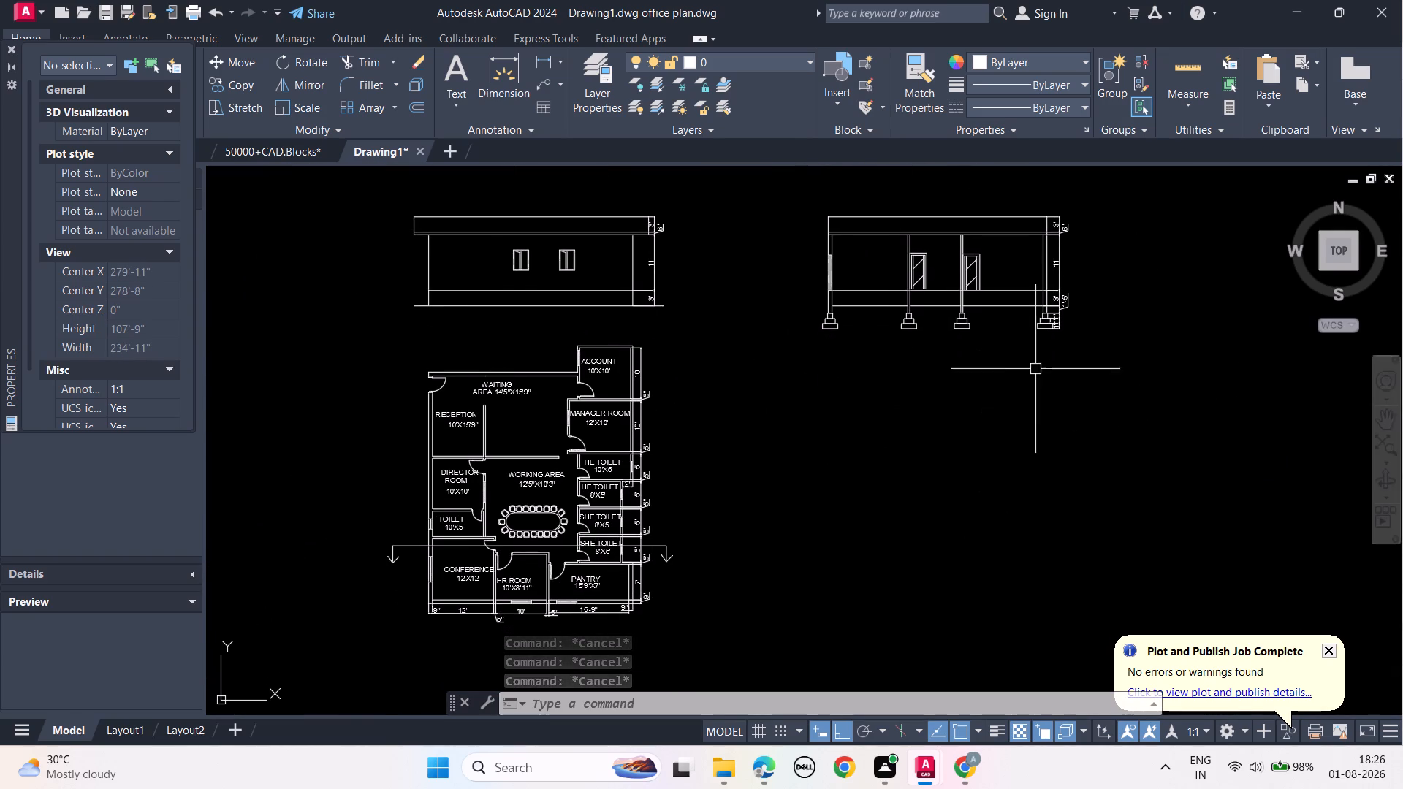
{"action": "middle_click_drag", "start_coordinate": [1022, 369], "coordinate": [937, 476]}
{"action": "scroll", "coordinate": [984, 412], "scroll_direction": "up", "scroll_amount": 2}
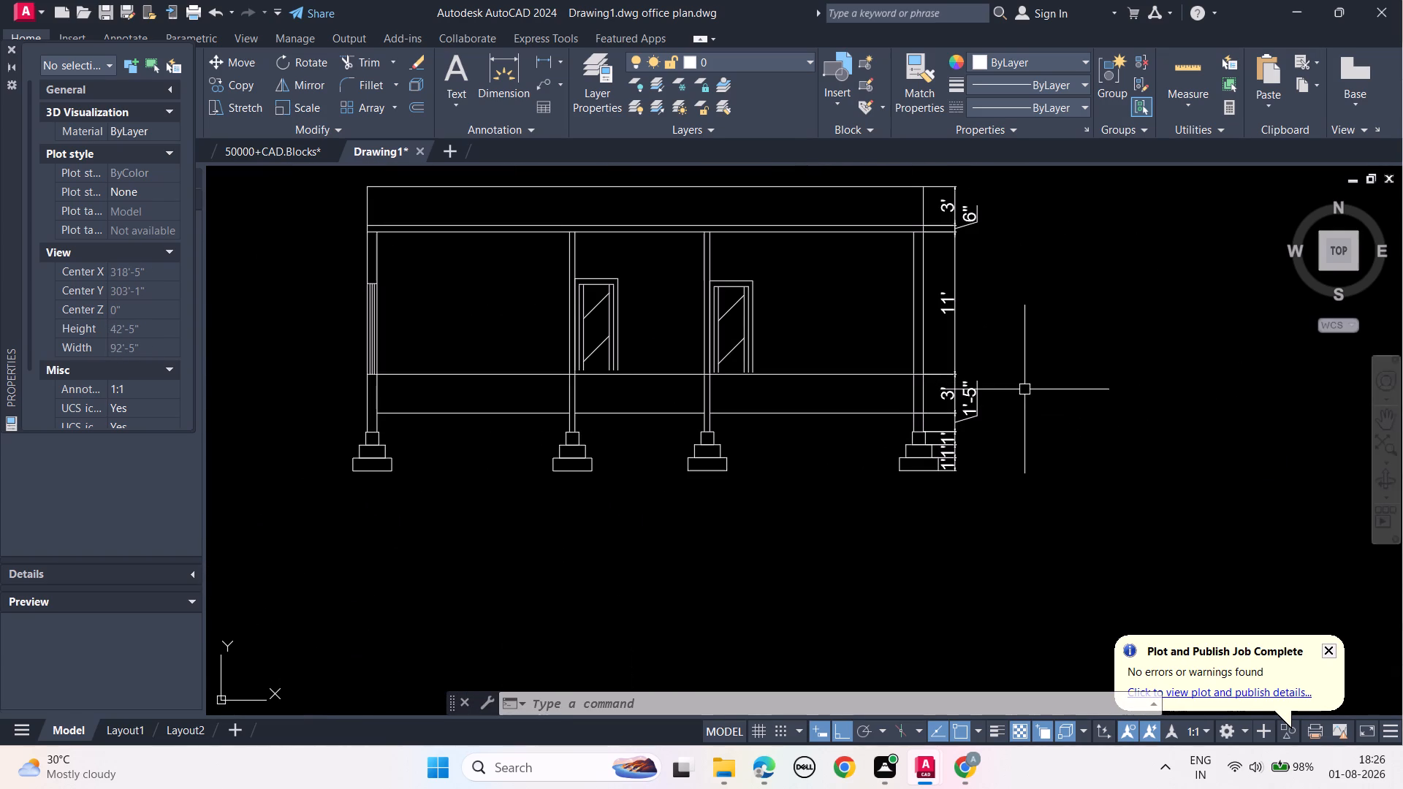
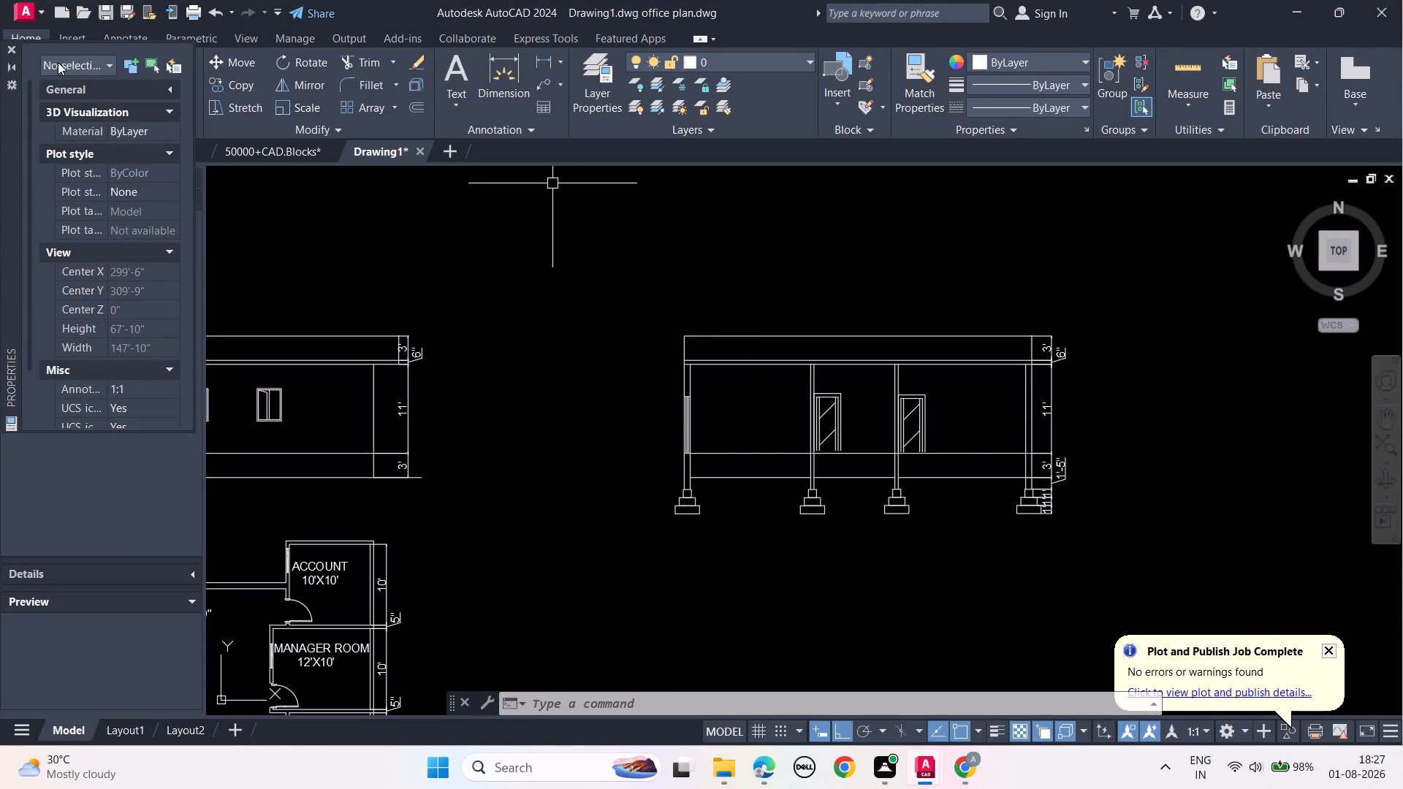
Close the Properties palette.
{"action": "left_click", "coordinate": [10, 44]}
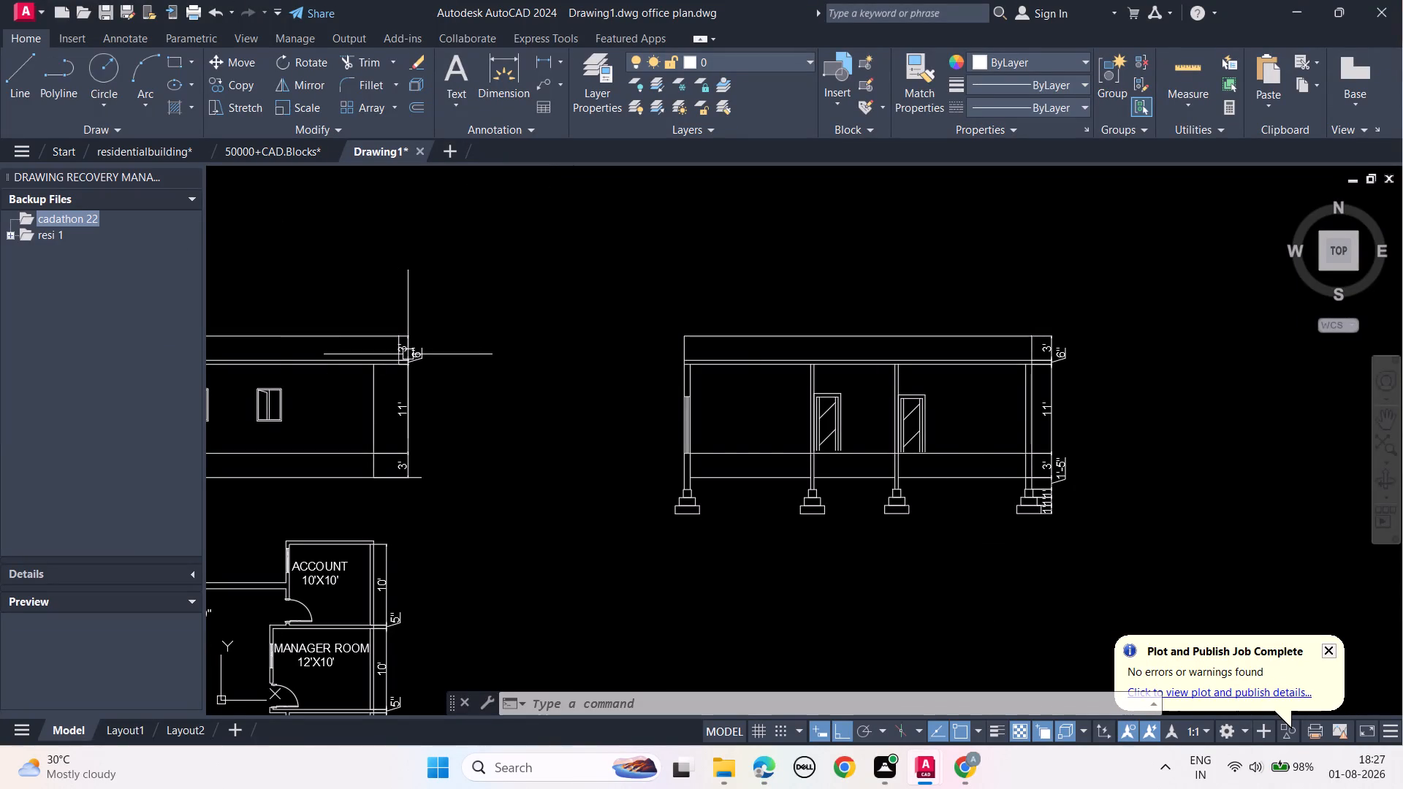
Save the office plan drawing under its current file name.
{"action": "key", "text": "ctrl+s"}
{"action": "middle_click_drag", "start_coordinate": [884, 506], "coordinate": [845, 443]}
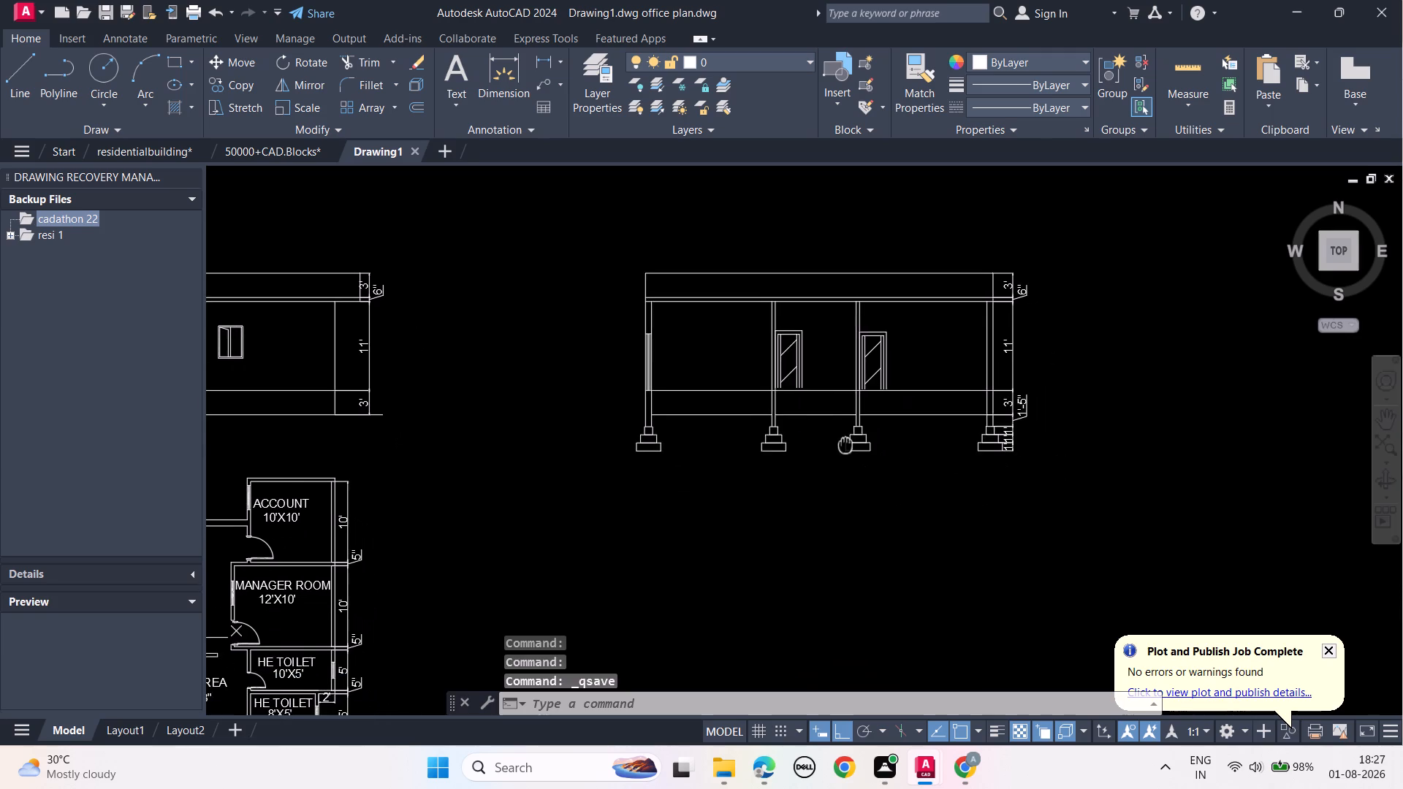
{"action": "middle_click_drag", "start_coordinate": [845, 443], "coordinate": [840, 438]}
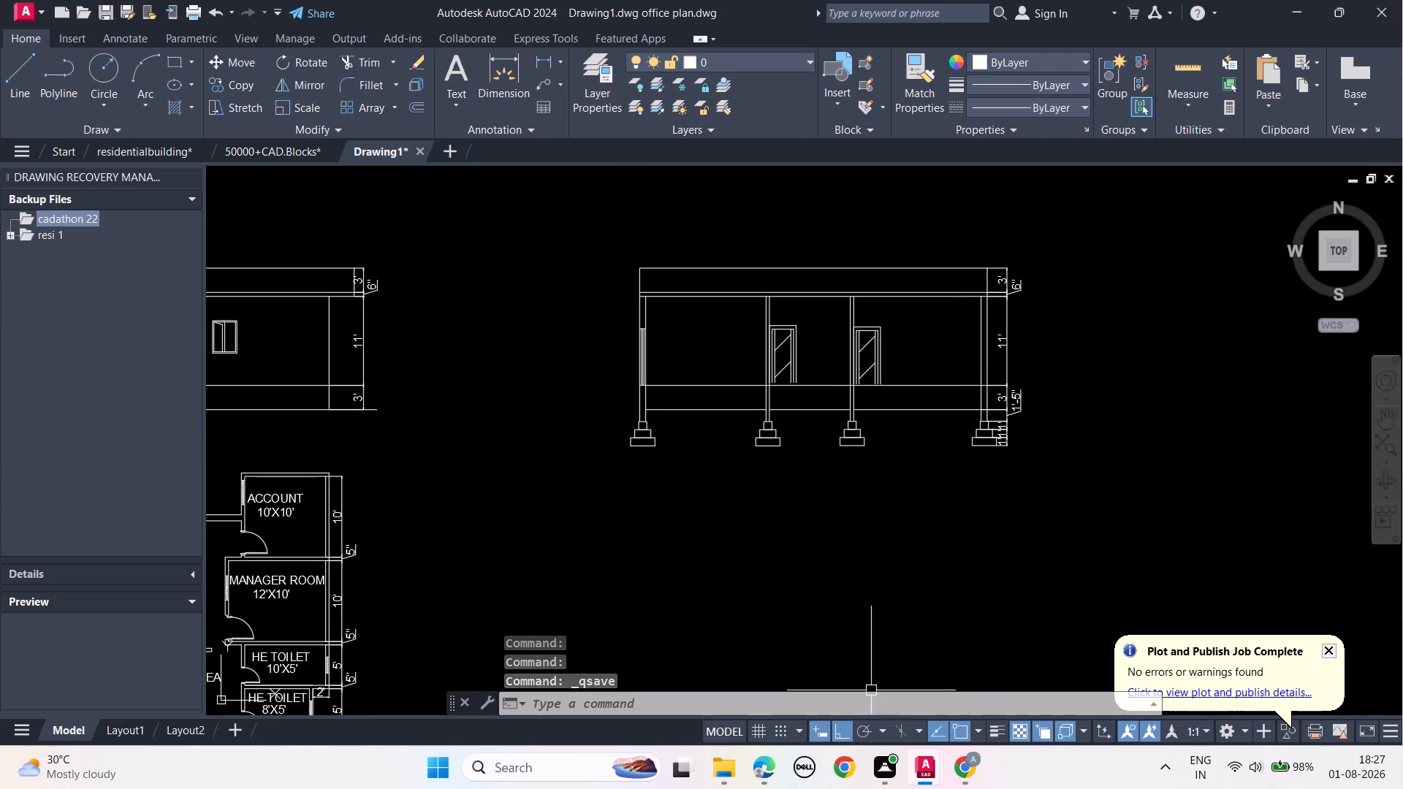
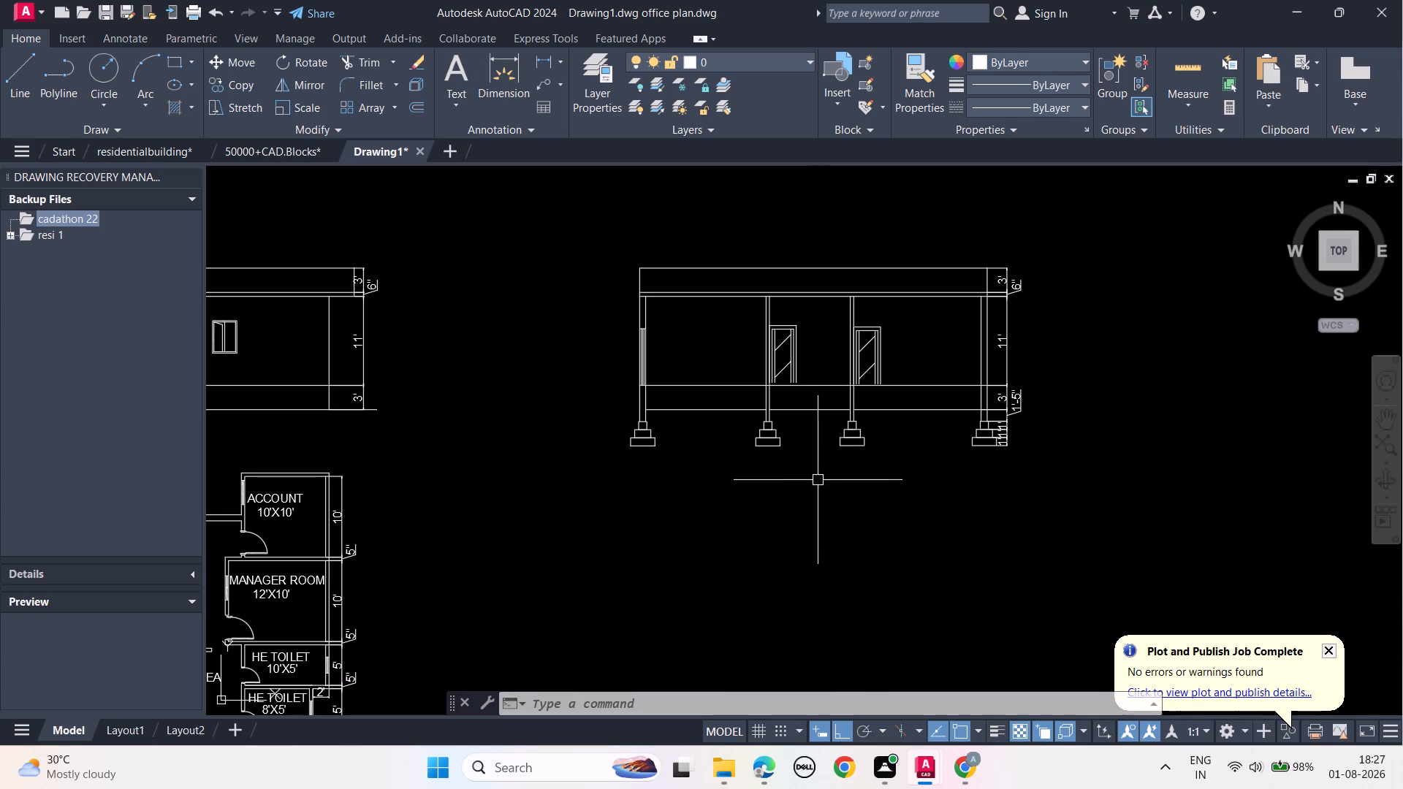
Save the office plan drawing under its current file name.
{"action": "scroll", "coordinate": [768, 514], "scroll_direction": "down", "scroll_amount": 1}
{"action": "middle_click_drag", "start_coordinate": [742, 533], "coordinate": [918, 463]}
{"action": "scroll", "coordinate": [588, 390], "scroll_direction": "up", "scroll_amount": 2}
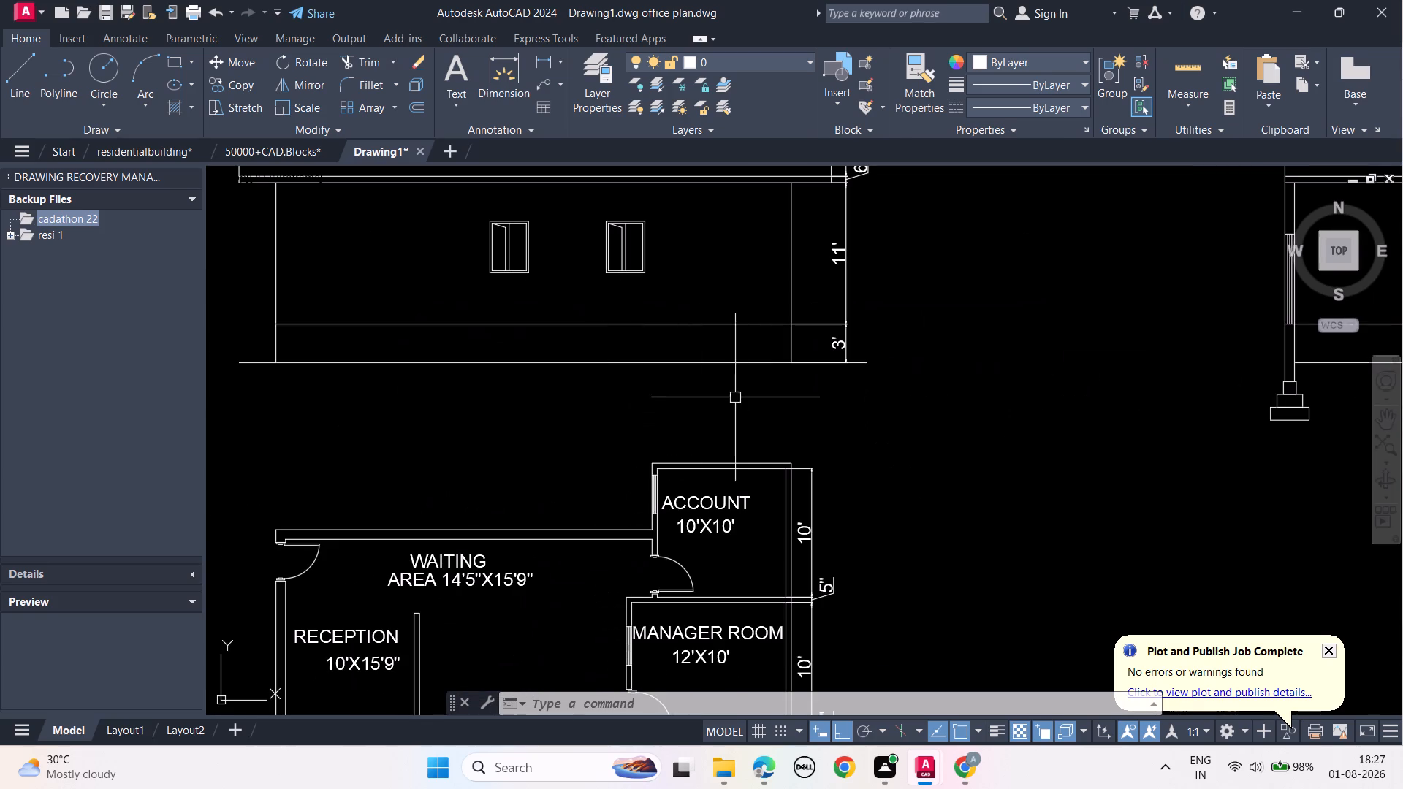
{"action": "scroll", "coordinate": [910, 425], "scroll_direction": "down", "scroll_amount": 1}
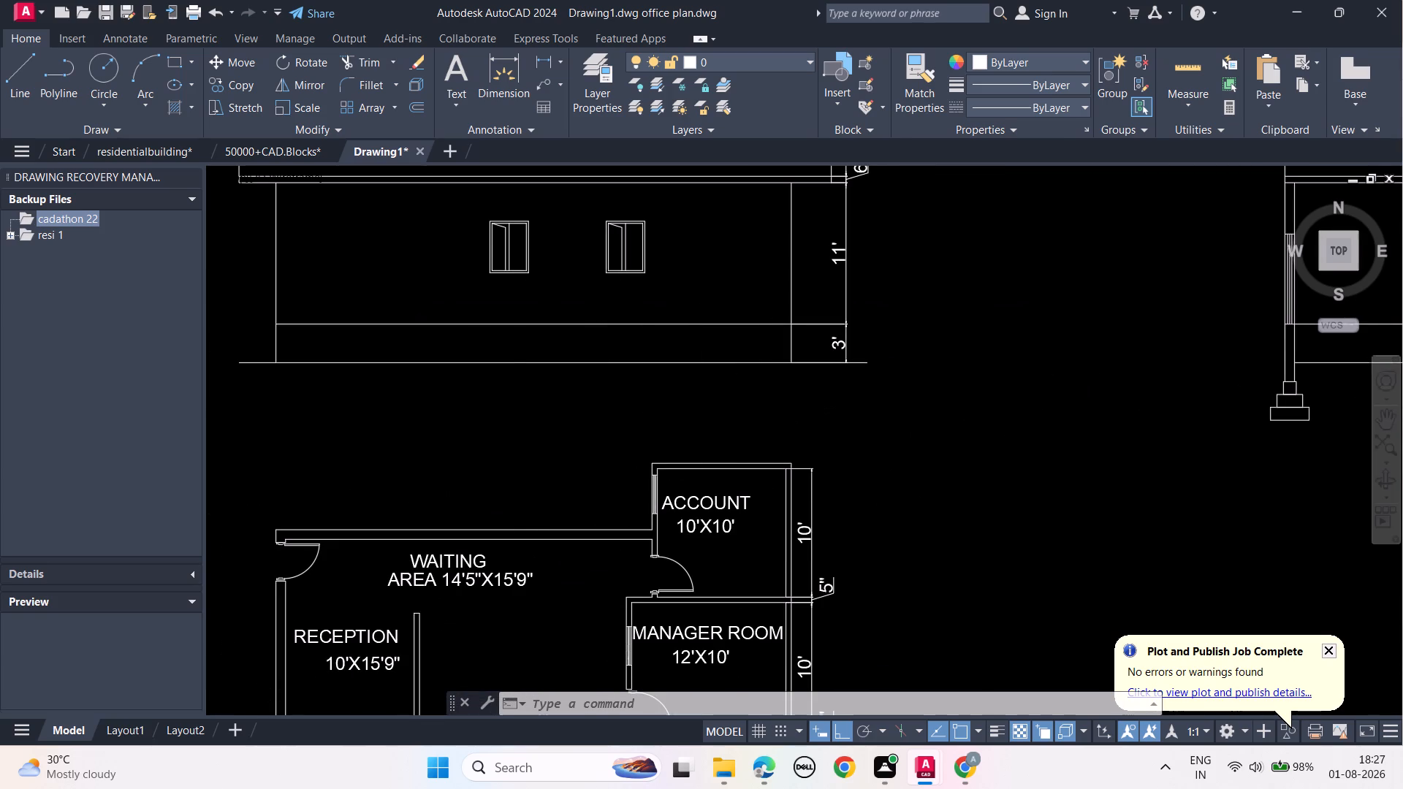
{"action": "middle_click_drag", "start_coordinate": [947, 411], "coordinate": [859, 371]}
{"action": "middle_click_drag", "start_coordinate": [871, 453], "coordinate": [851, 370]}
{"action": "scroll", "coordinate": [842, 374], "scroll_direction": "down", "scroll_amount": 1}
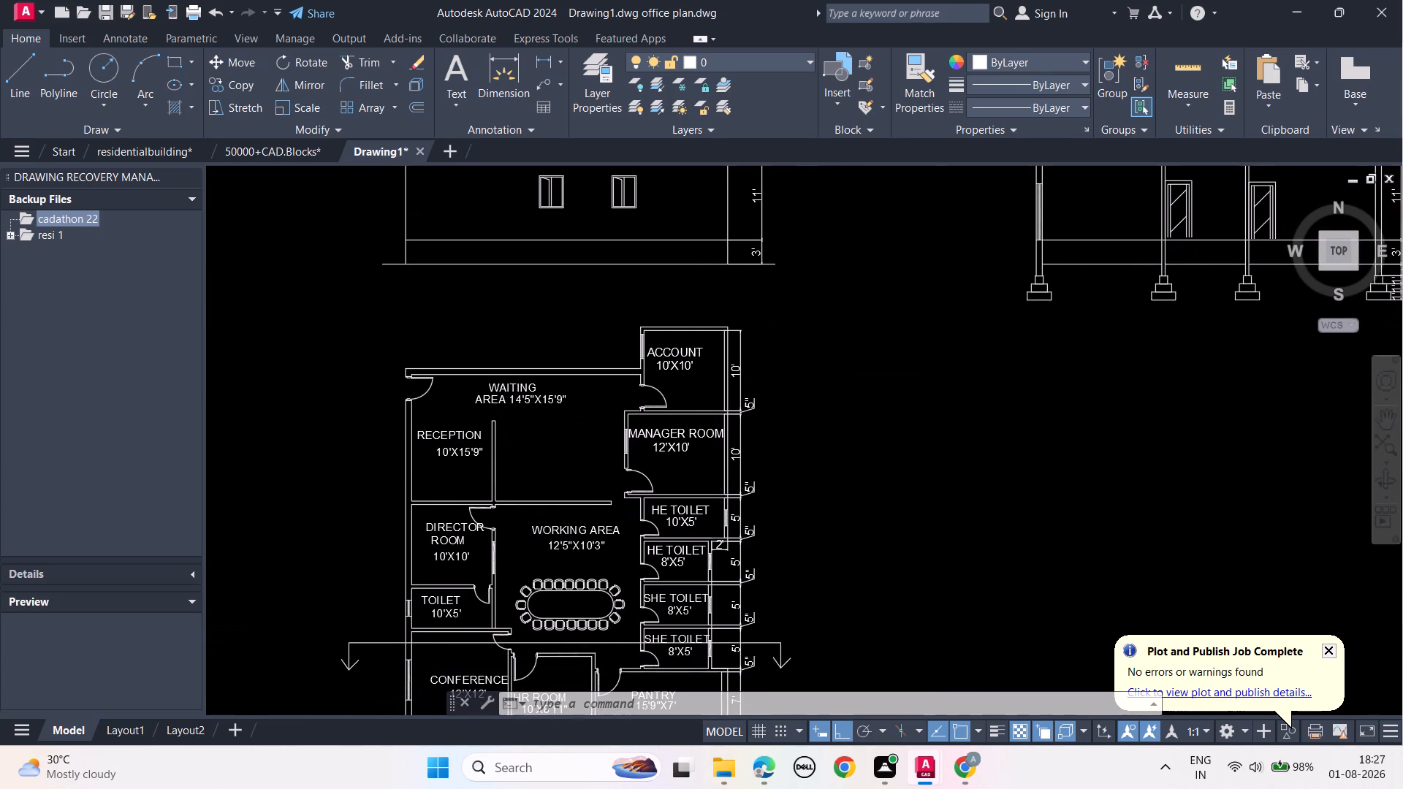
{"action": "middle_click_drag", "start_coordinate": [902, 427], "coordinate": [848, 490]}
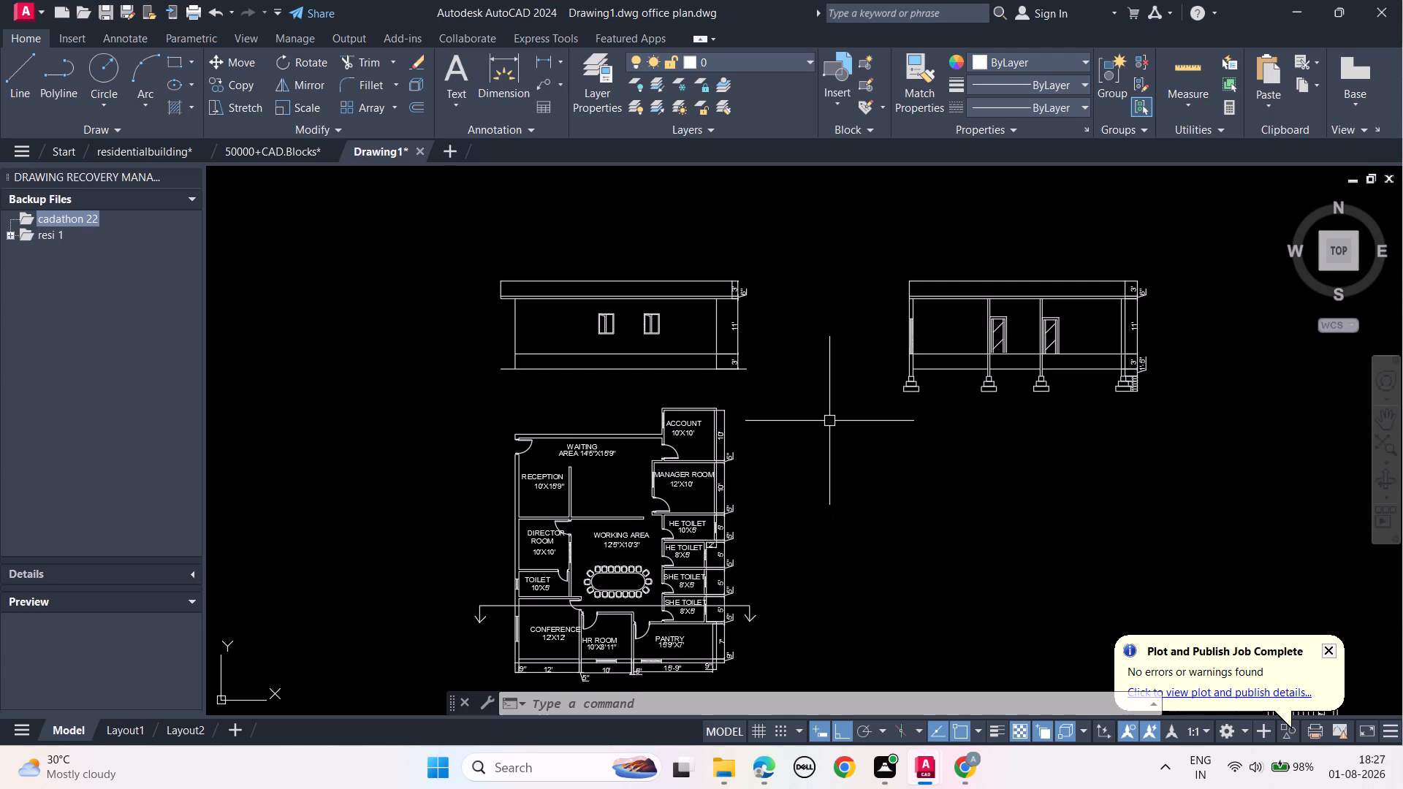
{"action": "key", "text": "ctrl+s"}
Copy the WORKING AREA label from the floor plan and paste it centrally below the plan's bottom dimensions.
{"action": "middle_click_drag", "start_coordinate": [800, 521], "coordinate": [821, 335]}
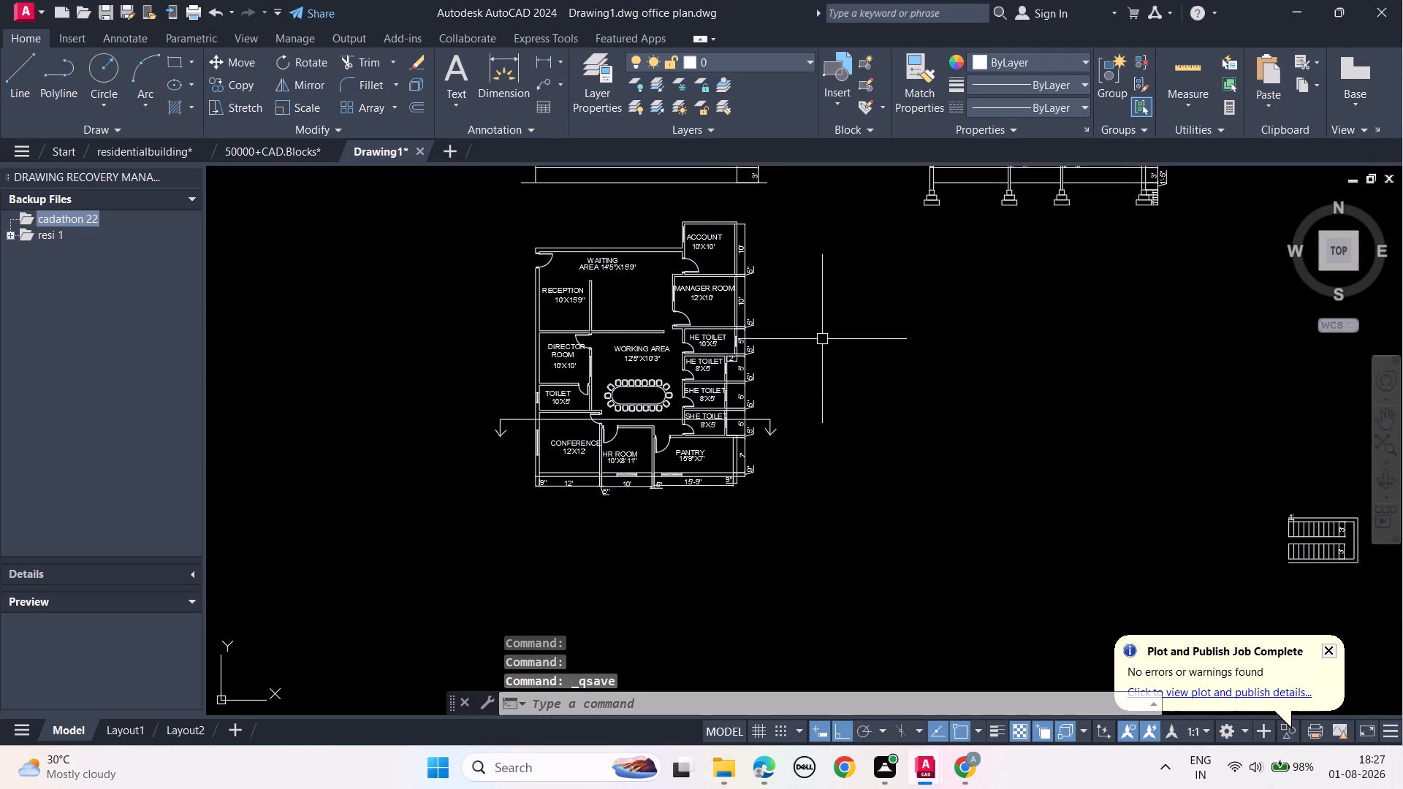
{"action": "scroll", "coordinate": [539, 310], "scroll_direction": "up", "scroll_amount": 2}
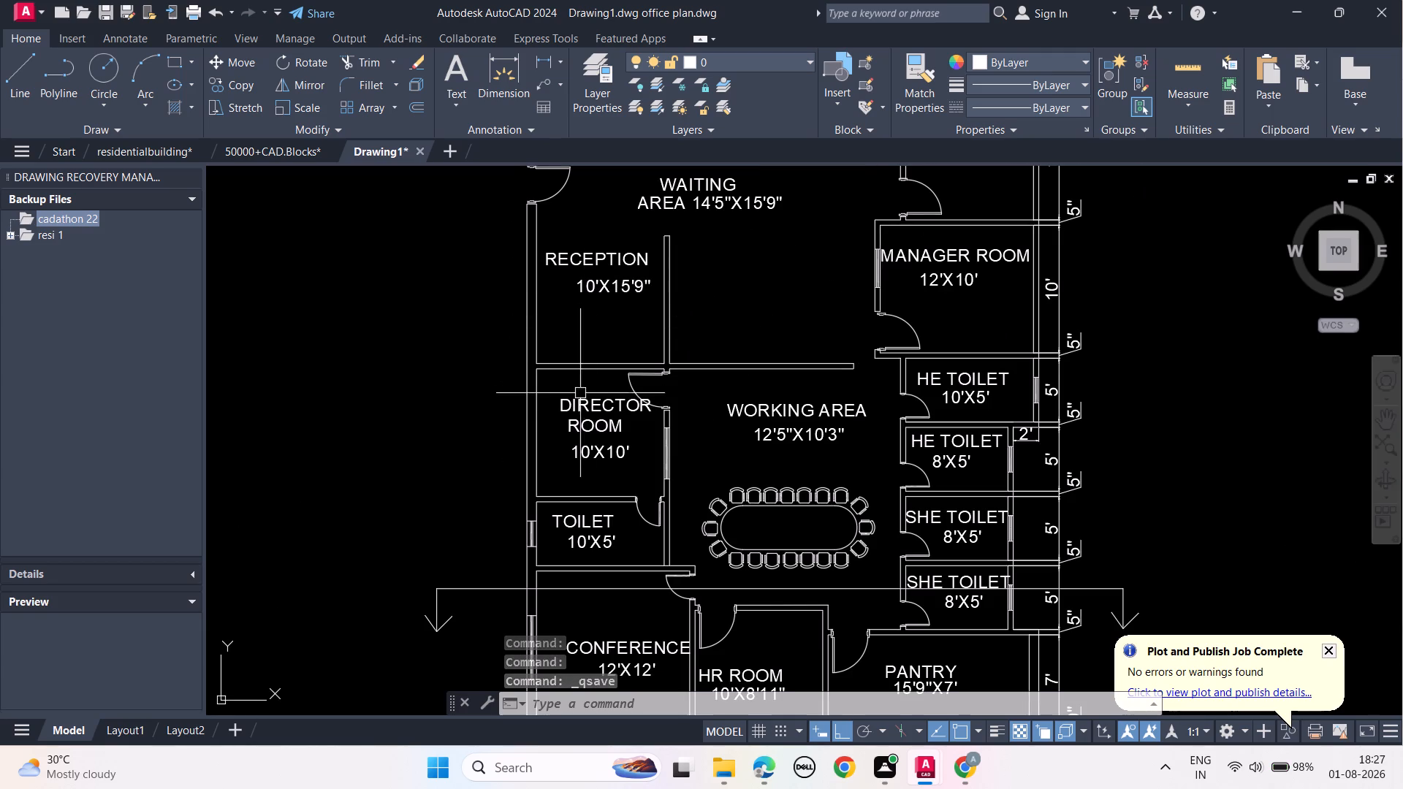
{"action": "left_click", "coordinate": [774, 410]}
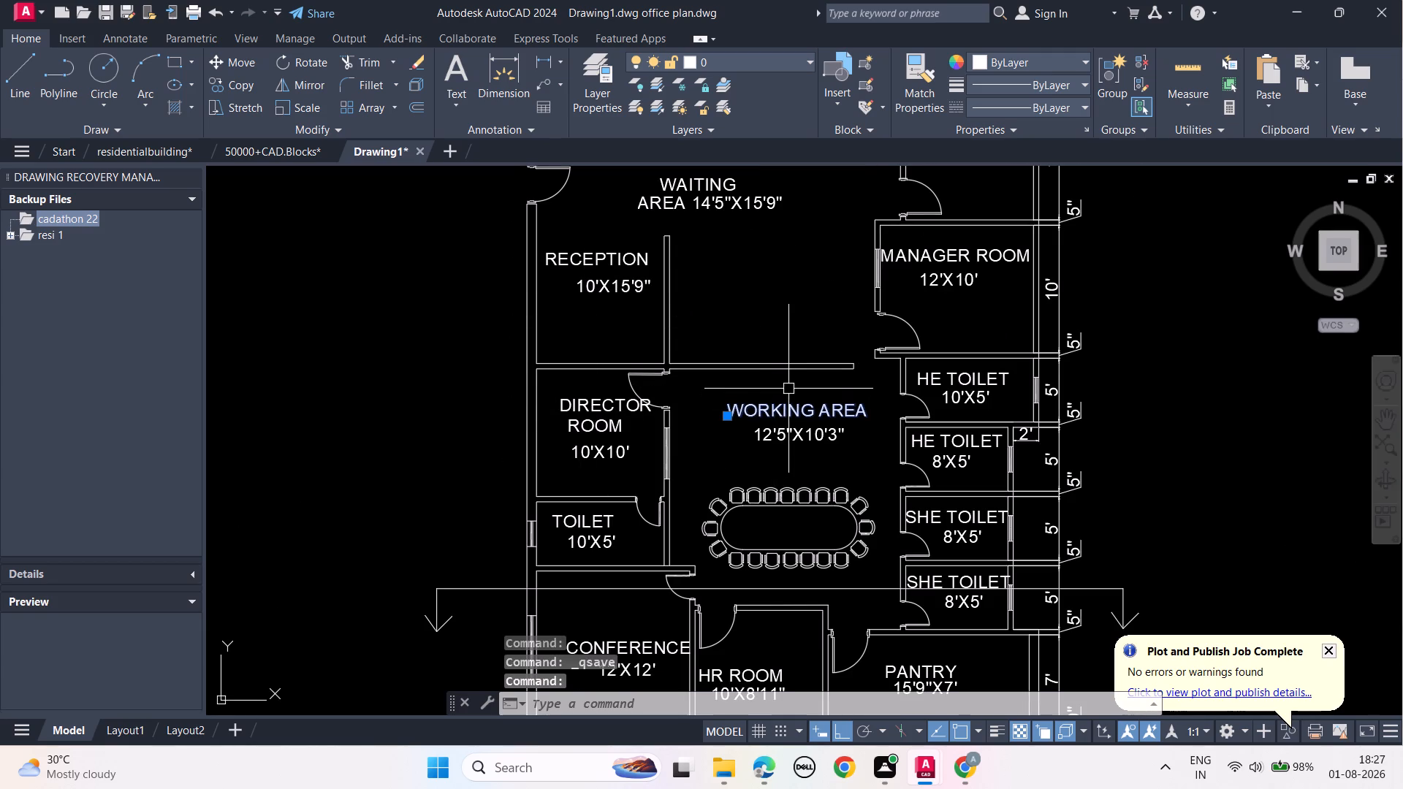
{"action": "key", "text": "ctrl+c"}
{"action": "middle_click_drag", "start_coordinate": [777, 460], "coordinate": [767, 108]}
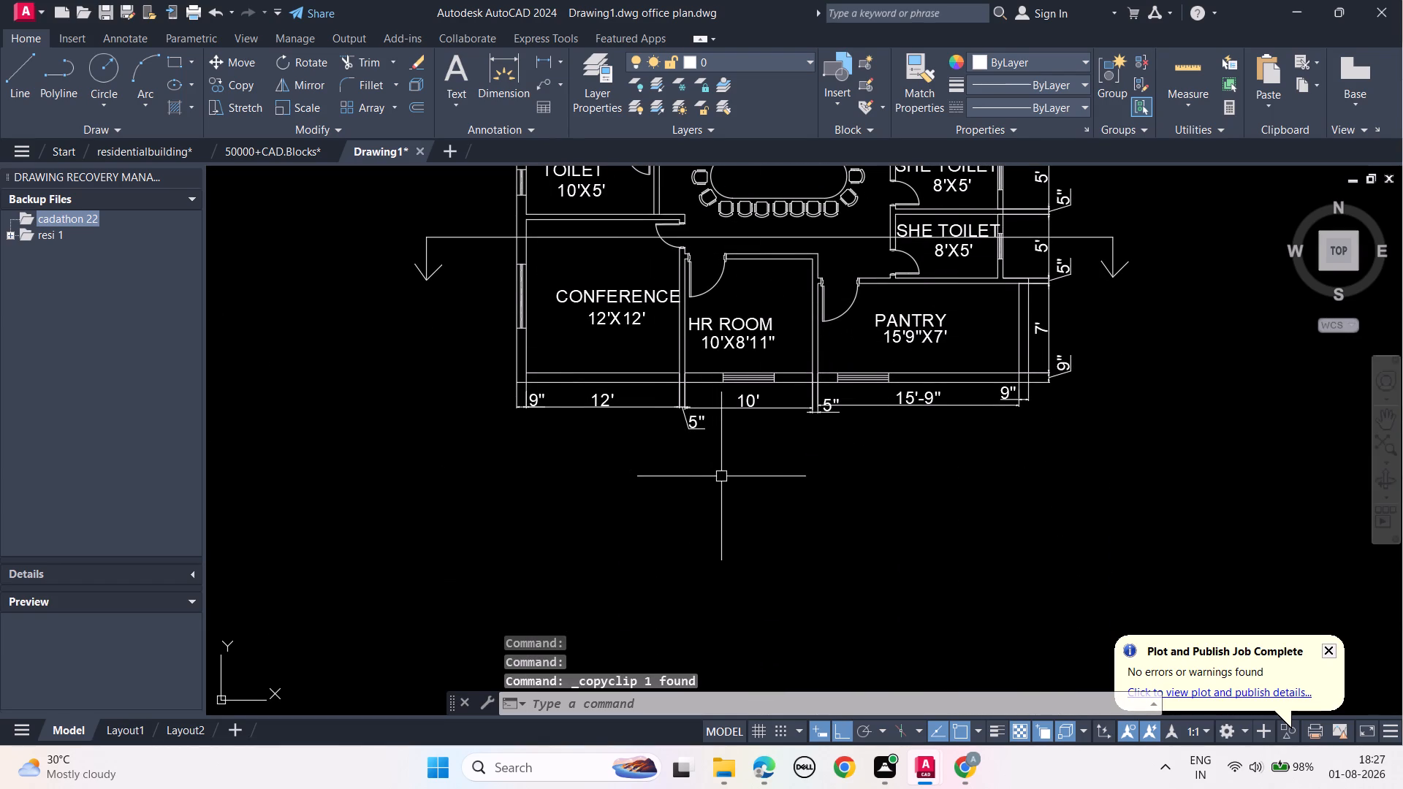
{"action": "key", "text": "ctrl+v"}
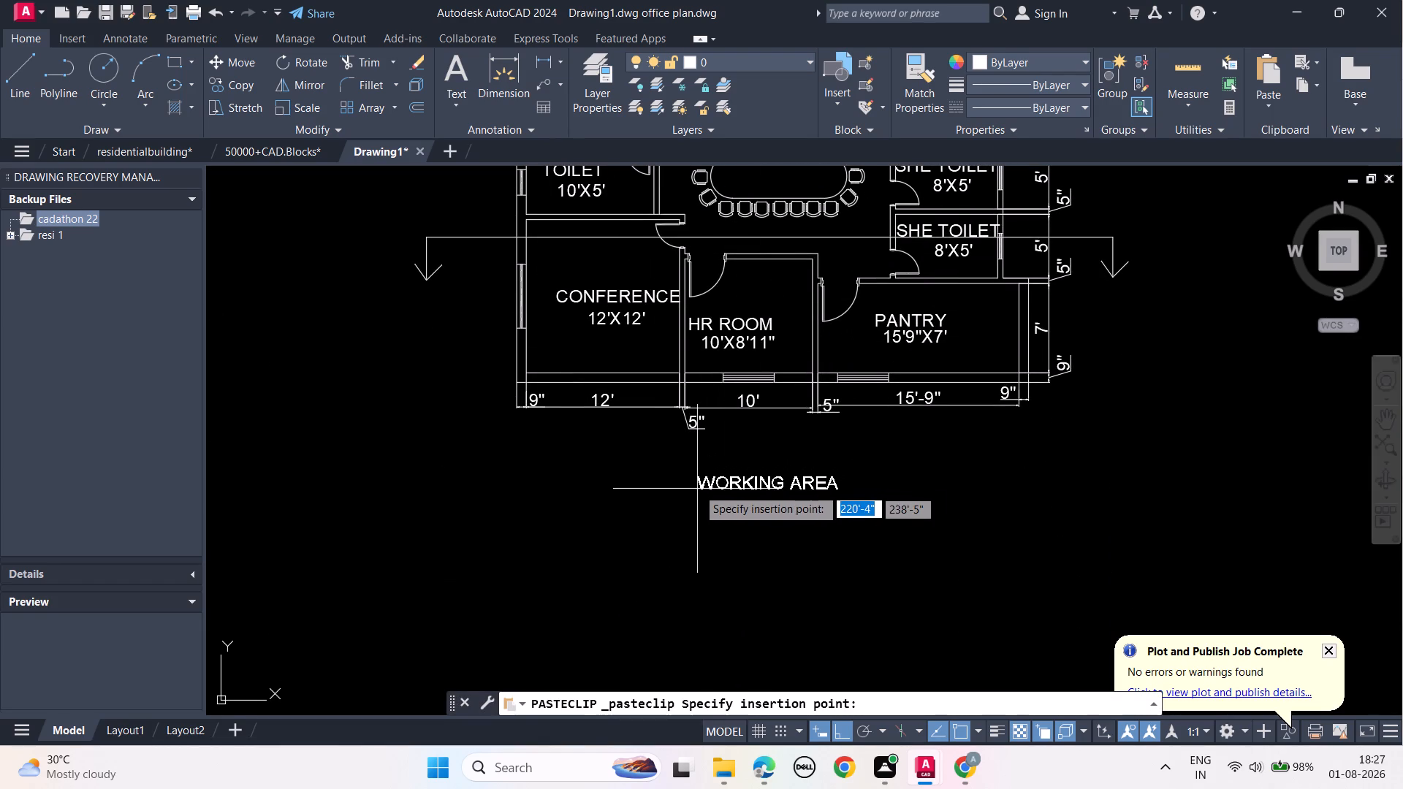
{"action": "left_click", "coordinate": [704, 476]}
Paste two more copies of the WORKING AREA label, one below the section and one below the elevation.
{"action": "middle_click_drag", "start_coordinate": [967, 447], "coordinate": [611, 614]}
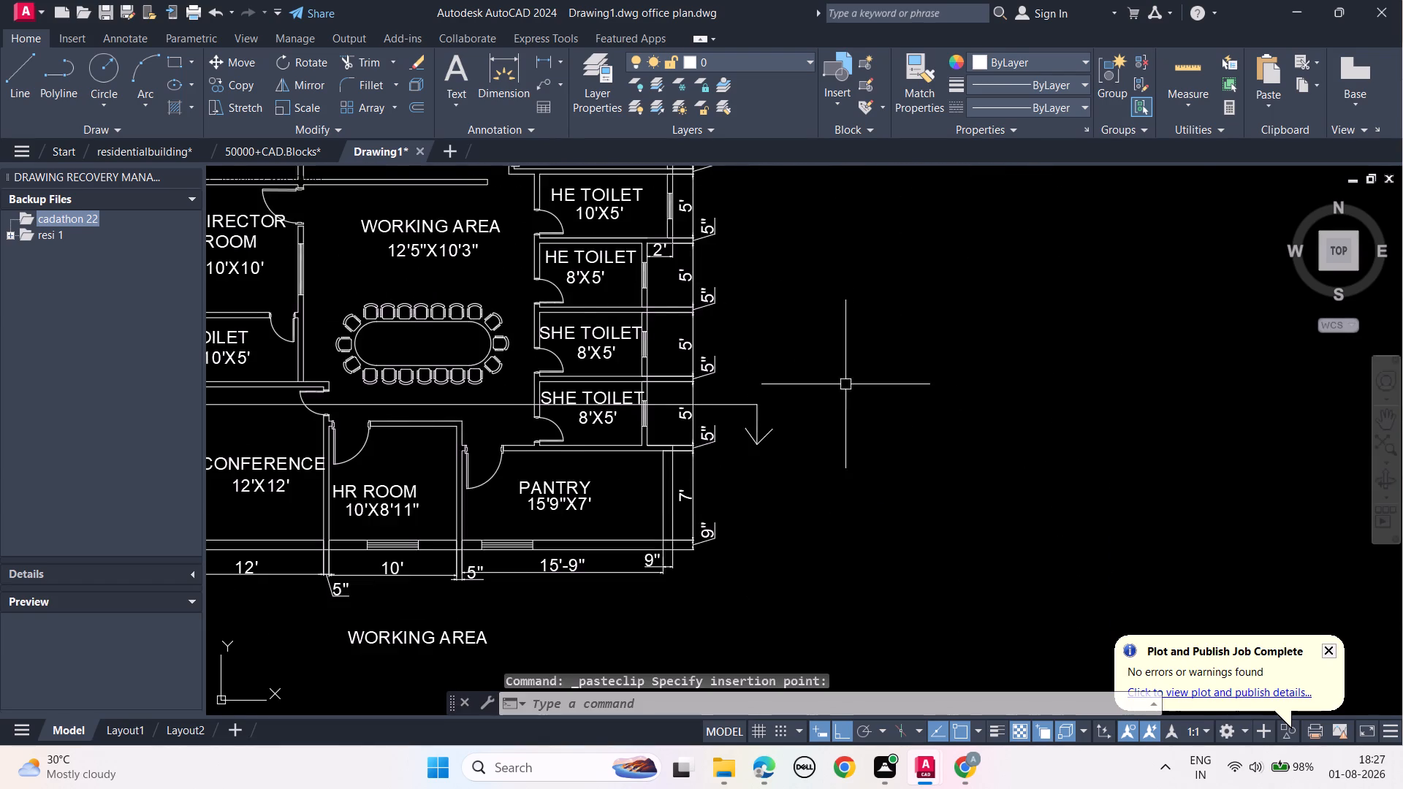
{"action": "scroll", "coordinate": [846, 384], "scroll_direction": "down", "scroll_amount": 2}
{"action": "middle_click_drag", "start_coordinate": [912, 328], "coordinate": [745, 533]}
{"action": "key", "text": "ctrl+v"}
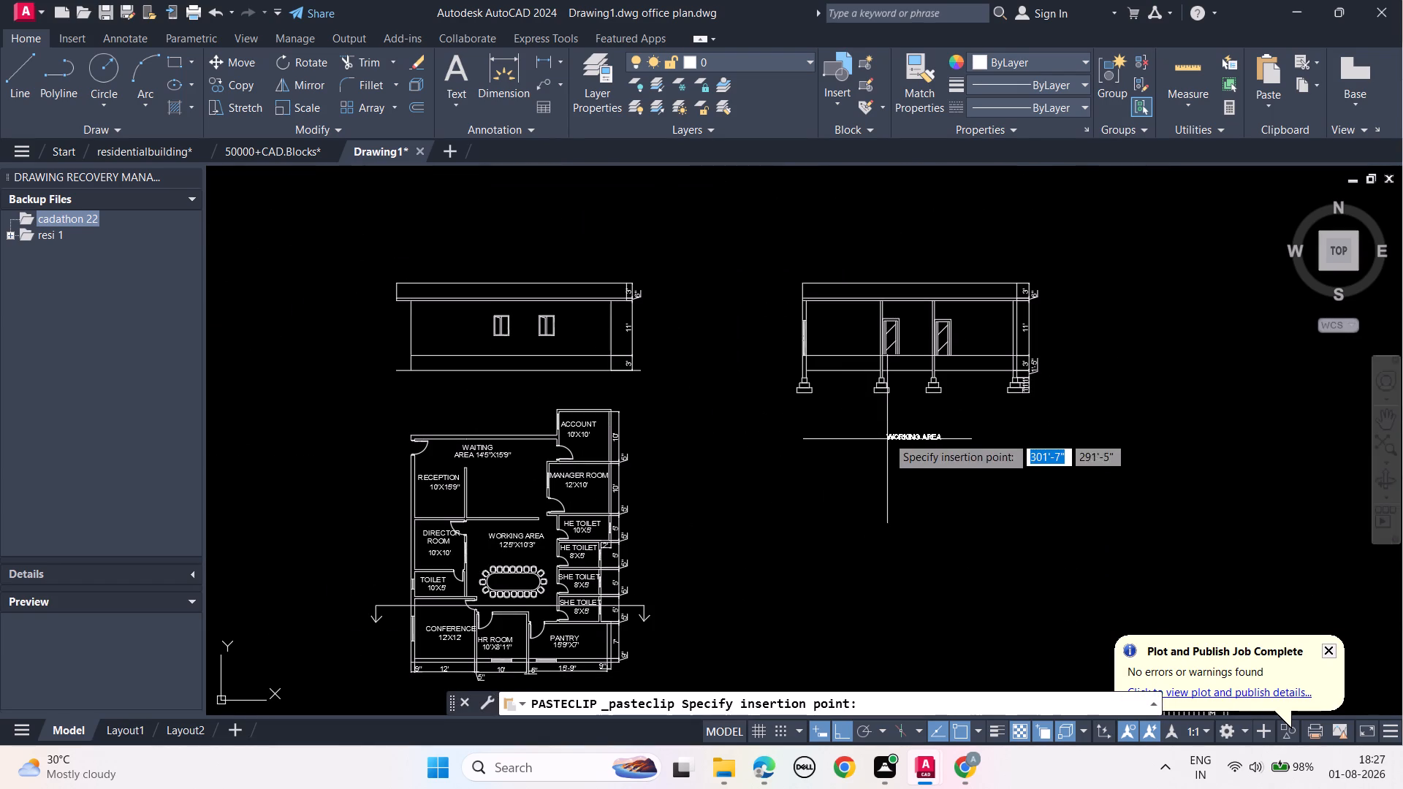
{"action": "left_click", "coordinate": [895, 430]}
{"action": "key", "text": "ctrl+v"}
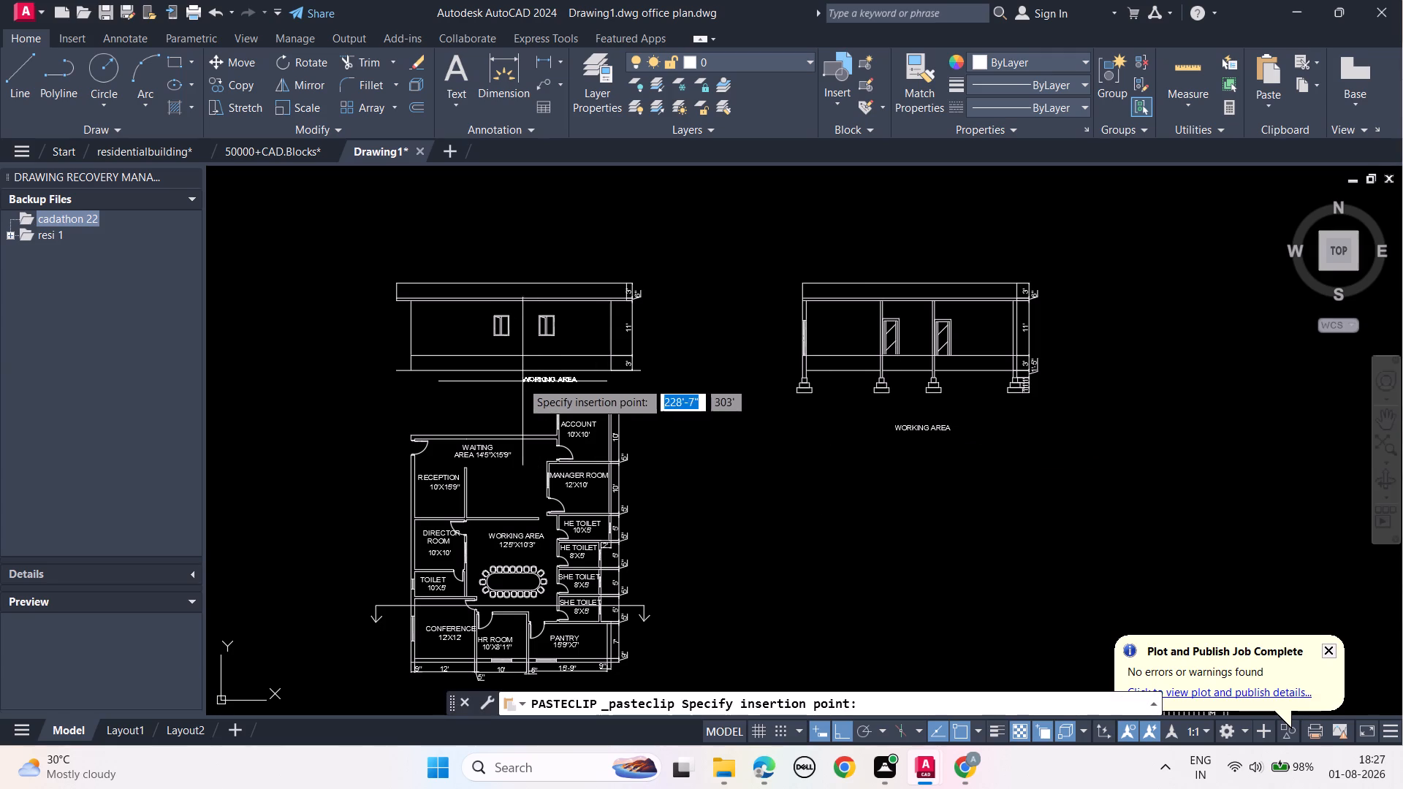
{"action": "left_click", "coordinate": [488, 390]}
{"action": "key", "text": "Escape"}
{"action": "key", "text": "Escape"}
{"action": "key", "text": "Escape"}
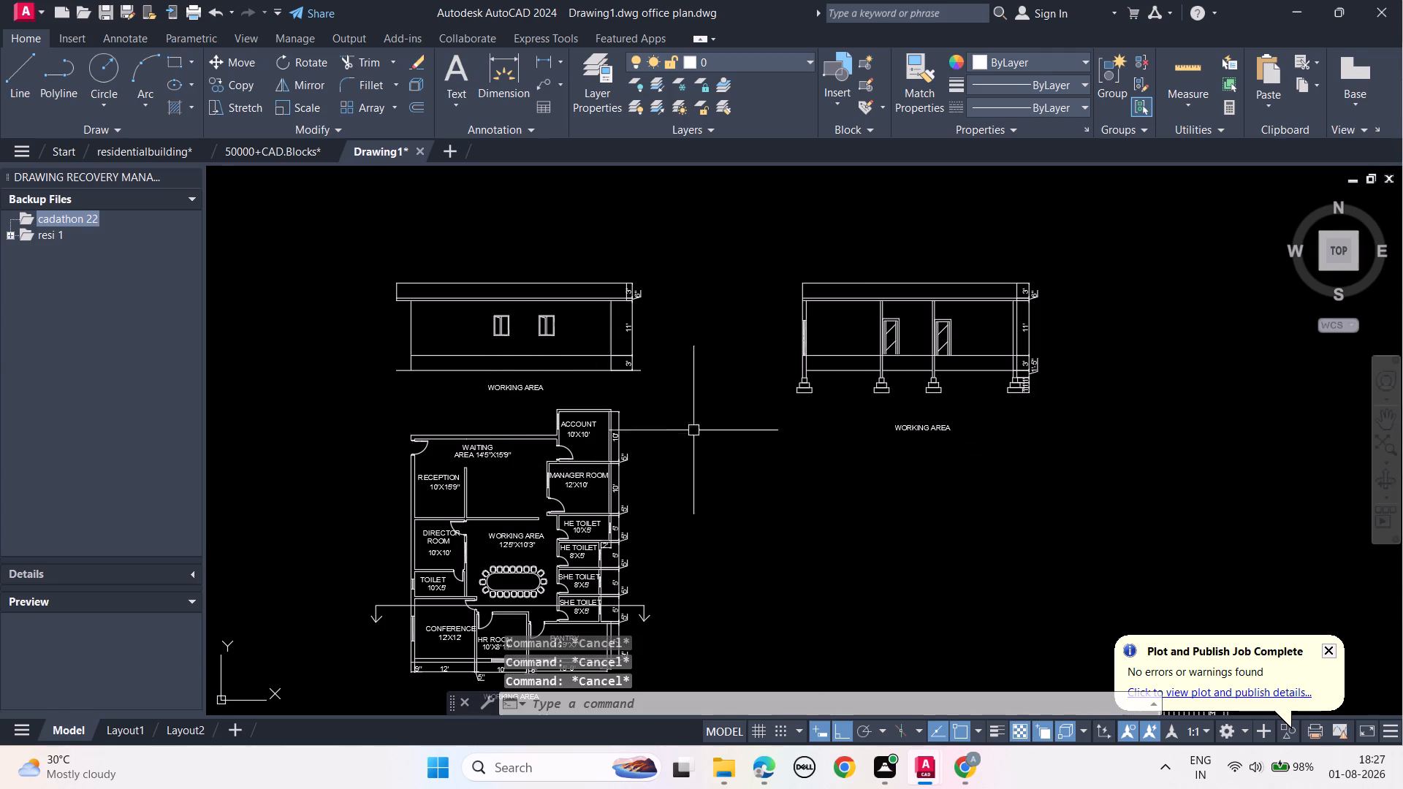
{"action": "key", "text": "Escape"}
Change the pasted label below the floor plan to FLOOR PLAN.
{"action": "middle_click_drag", "start_coordinate": [712, 521], "coordinate": [813, 278]}
{"action": "scroll", "coordinate": [706, 459], "scroll_direction": "up", "scroll_amount": 2}
{"action": "middle_click_drag", "start_coordinate": [465, 471], "coordinate": [603, 458]}
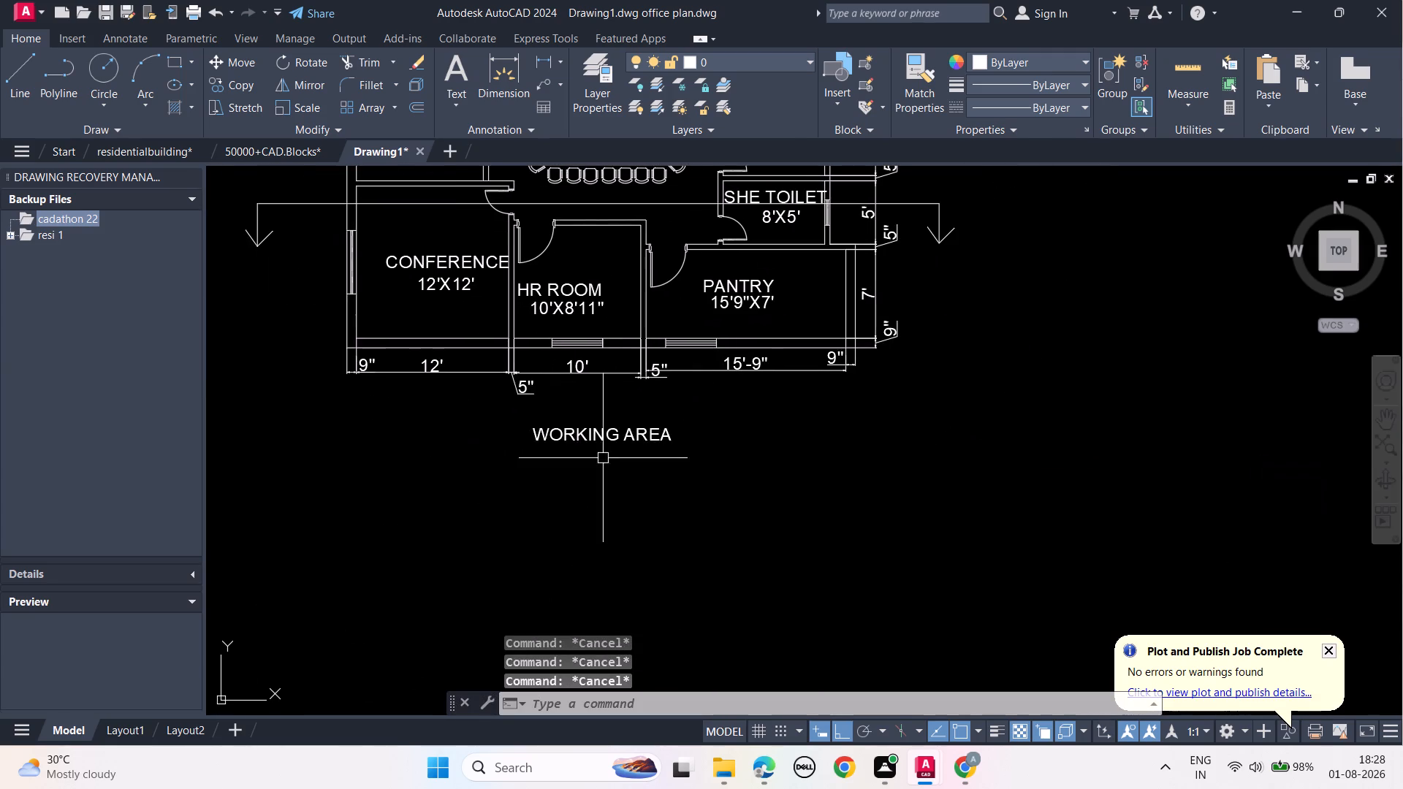
{"action": "double_click", "coordinate": [582, 435]}
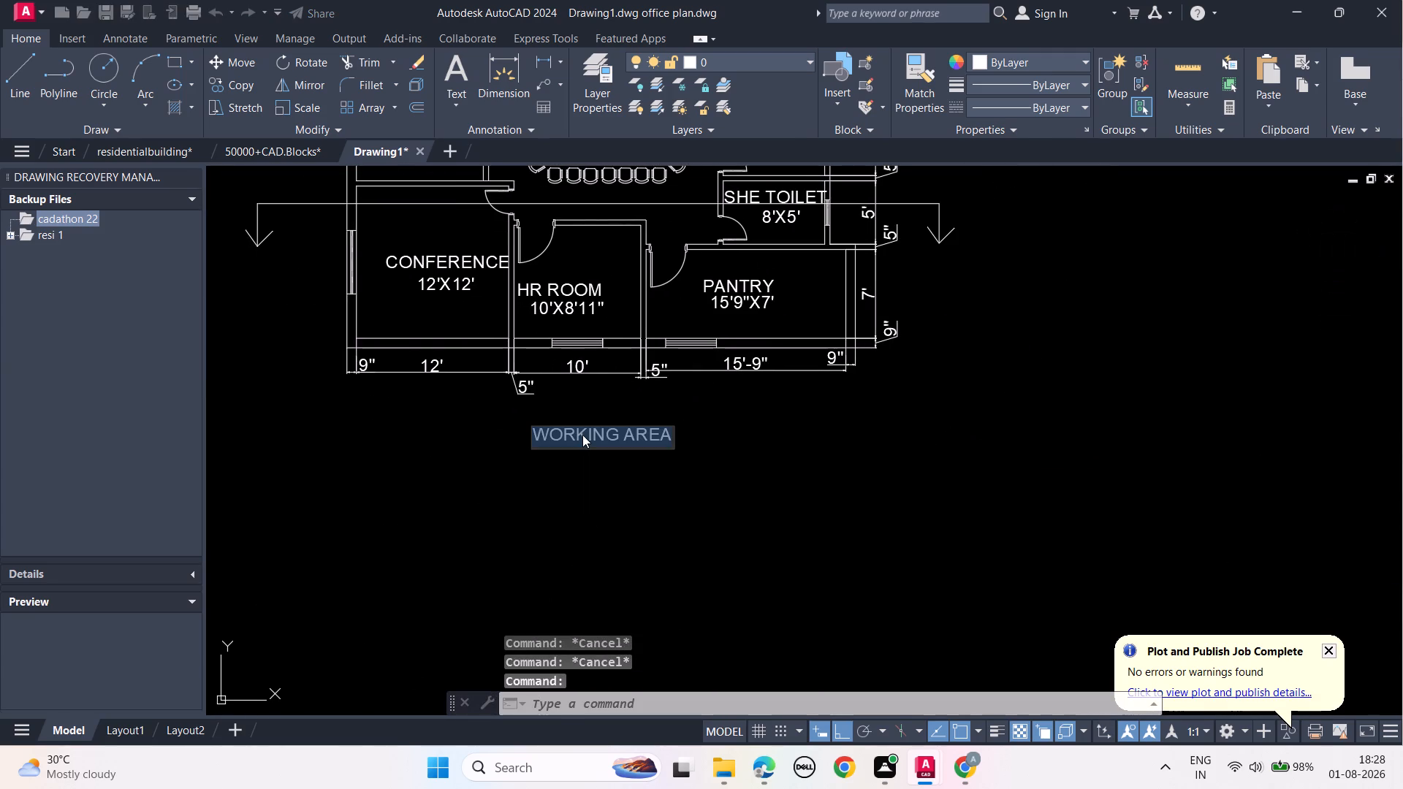
{"action": "type", "text": "FLOO"}
{"action": "type", "text": "R PLAN"}
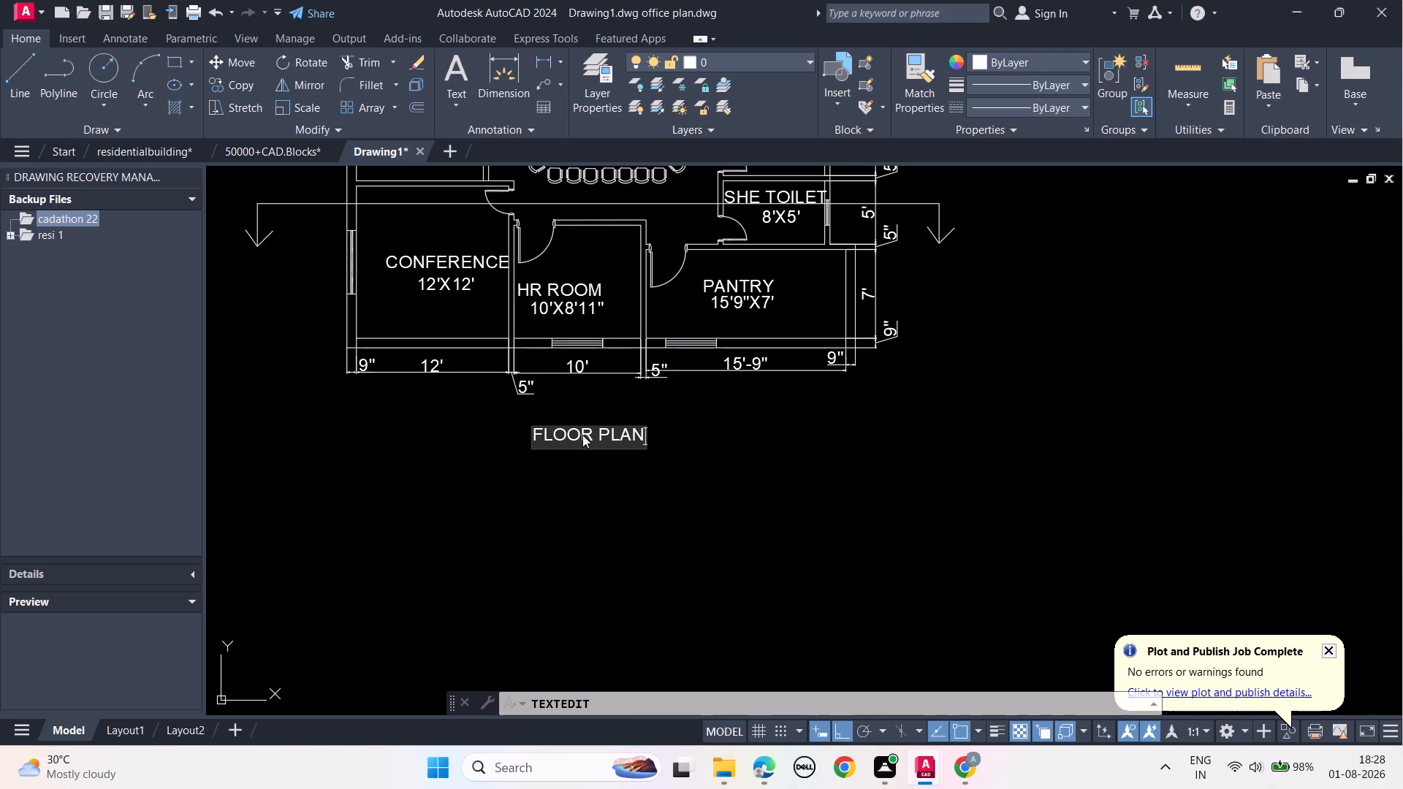
{"action": "key", "text": "Return"}
{"action": "key", "text": "Escape"}
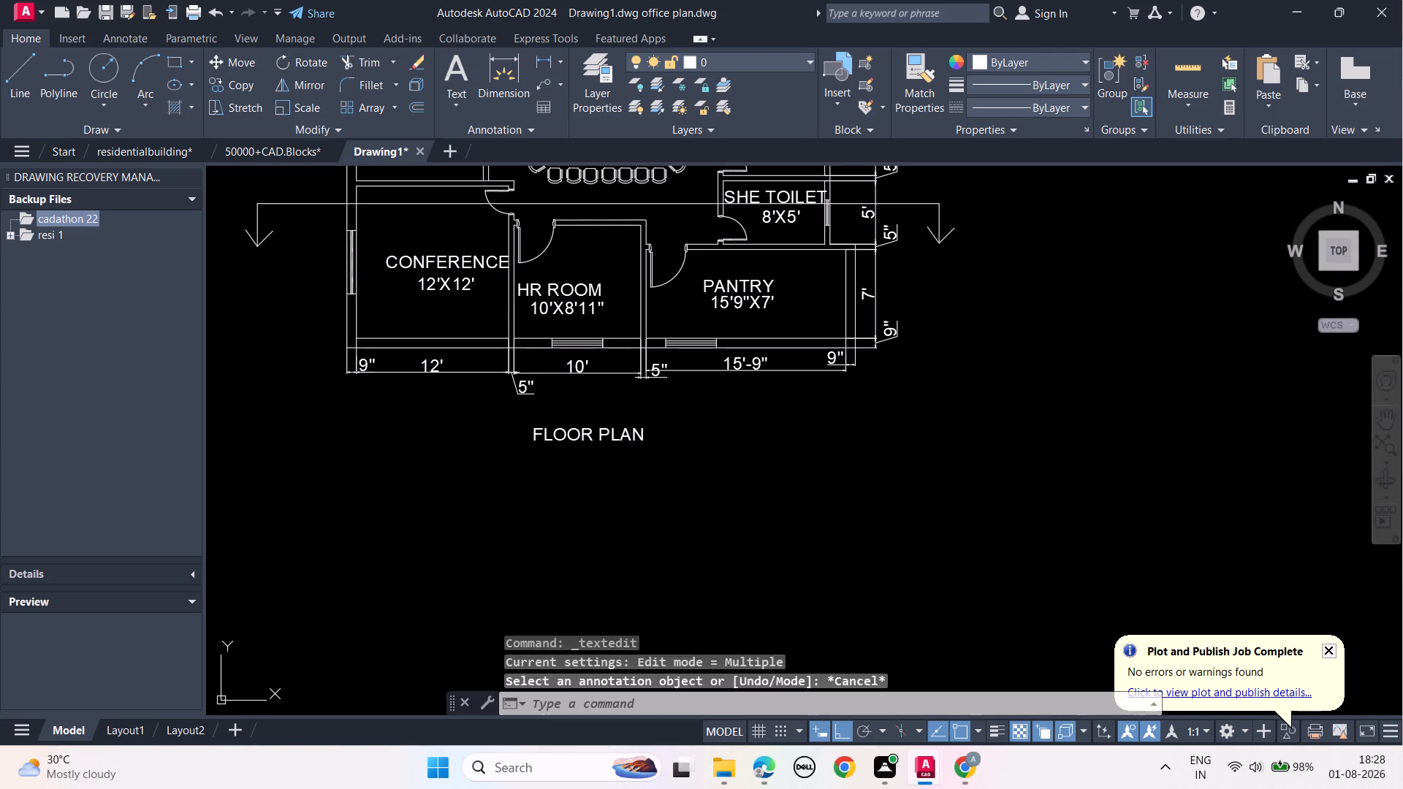
{"action": "key", "text": "Escape"}
{"action": "key", "text": "Escape"}
{"action": "key", "text": "Escape"}
Change the pasted label below the elevation to ELEVATION.
{"action": "middle_click_drag", "start_coordinate": [702, 415], "coordinate": [689, 582]}
{"action": "scroll", "coordinate": [713, 536], "scroll_direction": "down", "scroll_amount": 1}
{"action": "middle_click_drag", "start_coordinate": [749, 340], "coordinate": [738, 591]}
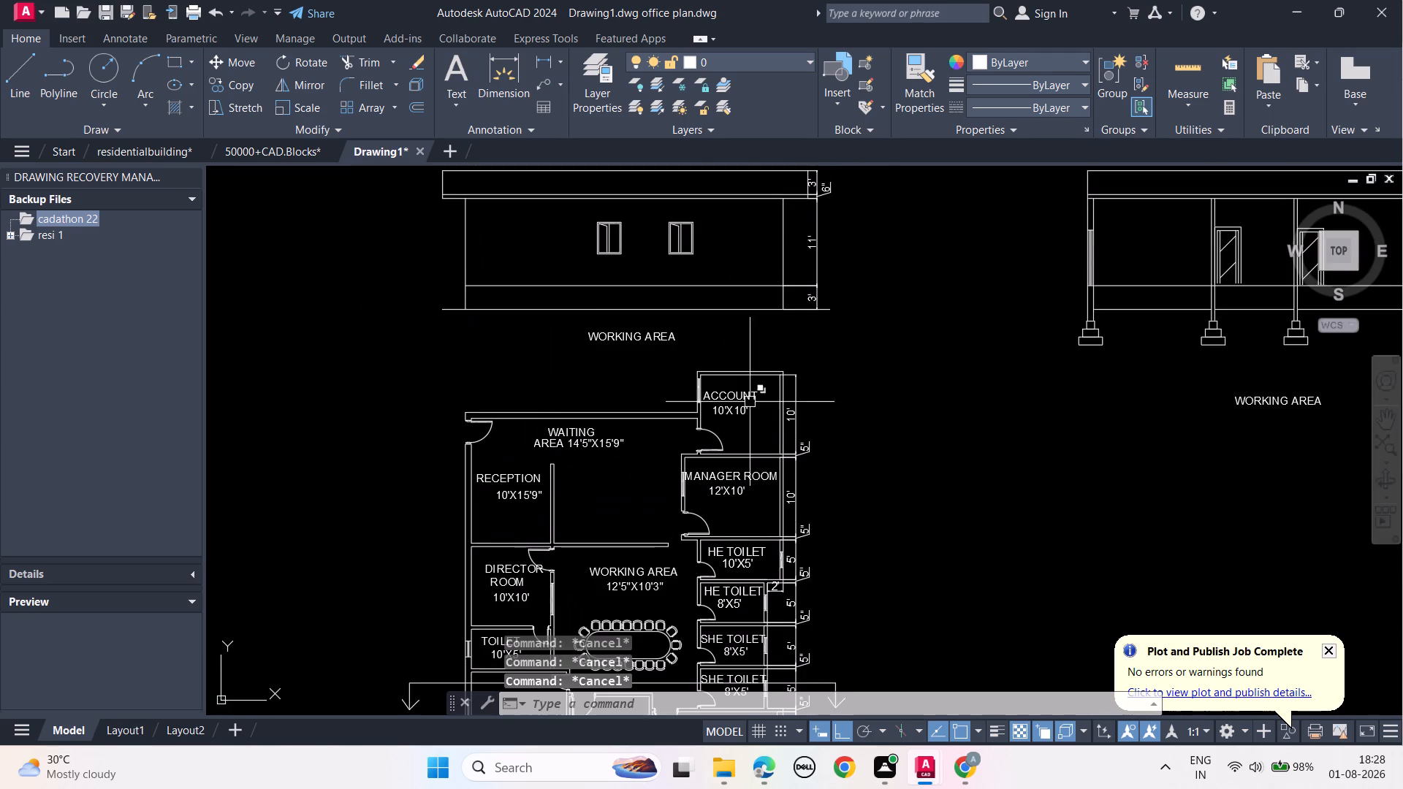
{"action": "middle_click_drag", "start_coordinate": [750, 402], "coordinate": [750, 443]}
{"action": "double_click", "coordinate": [623, 377]}
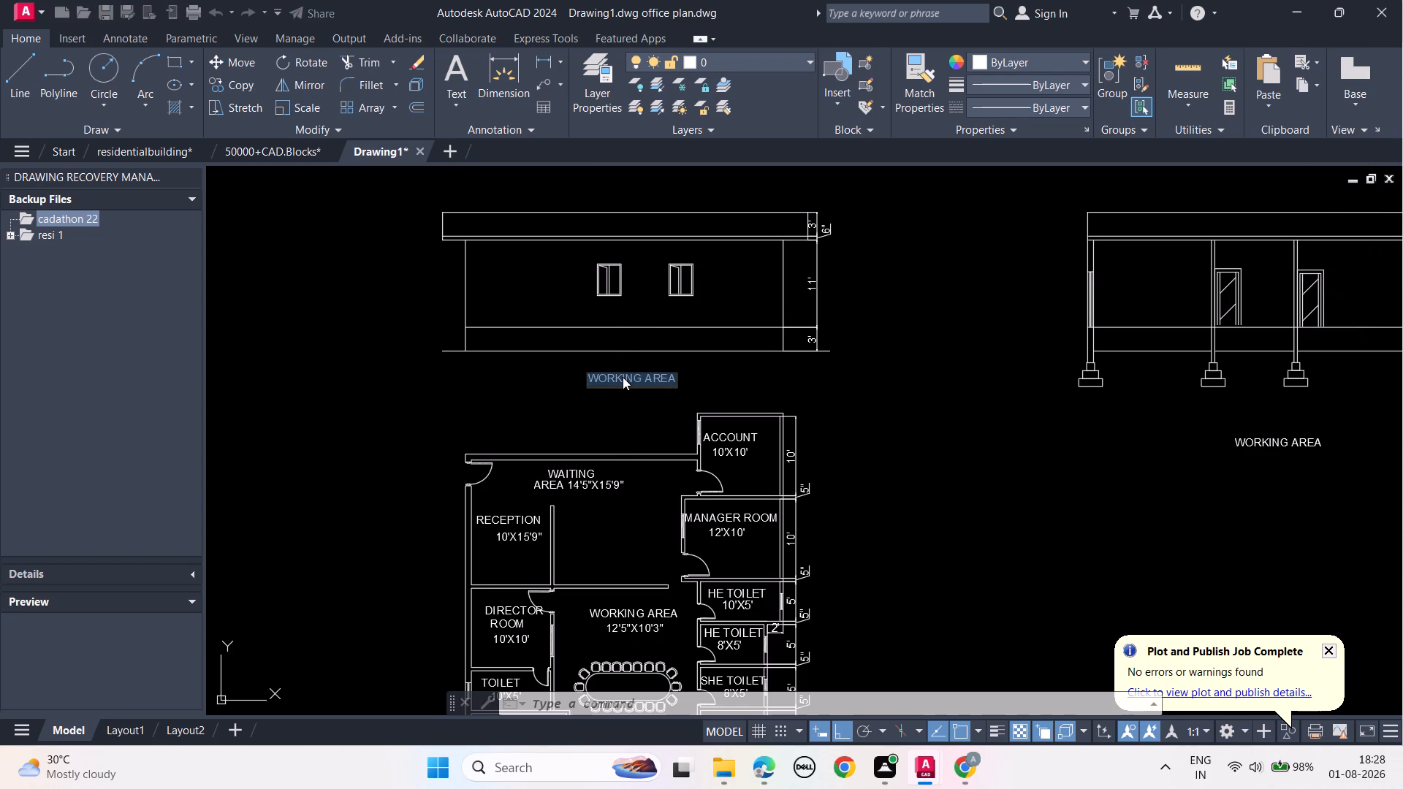
{"action": "key", "text": "e"}
{"action": "type", "text": "LEVATION"}
{"action": "key", "text": "Return"}
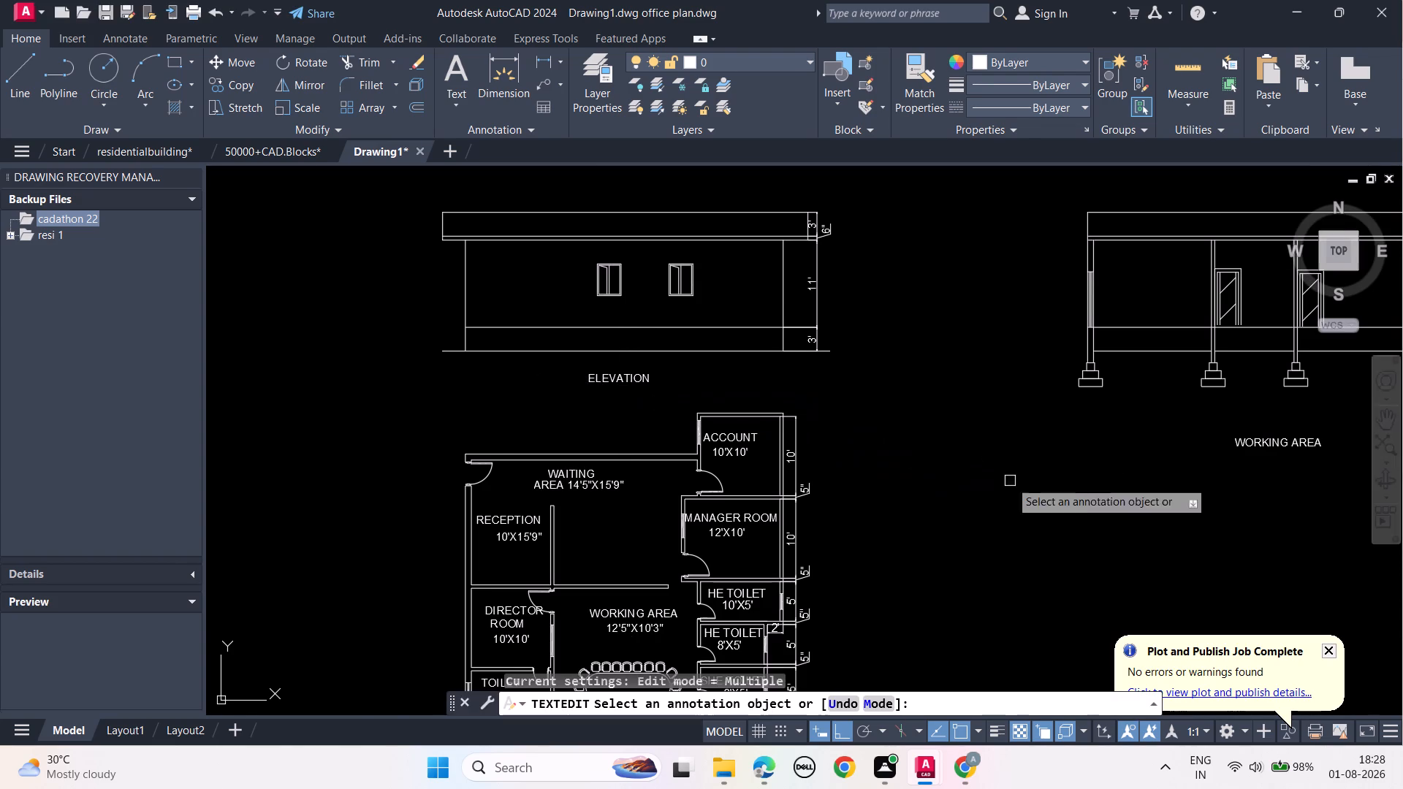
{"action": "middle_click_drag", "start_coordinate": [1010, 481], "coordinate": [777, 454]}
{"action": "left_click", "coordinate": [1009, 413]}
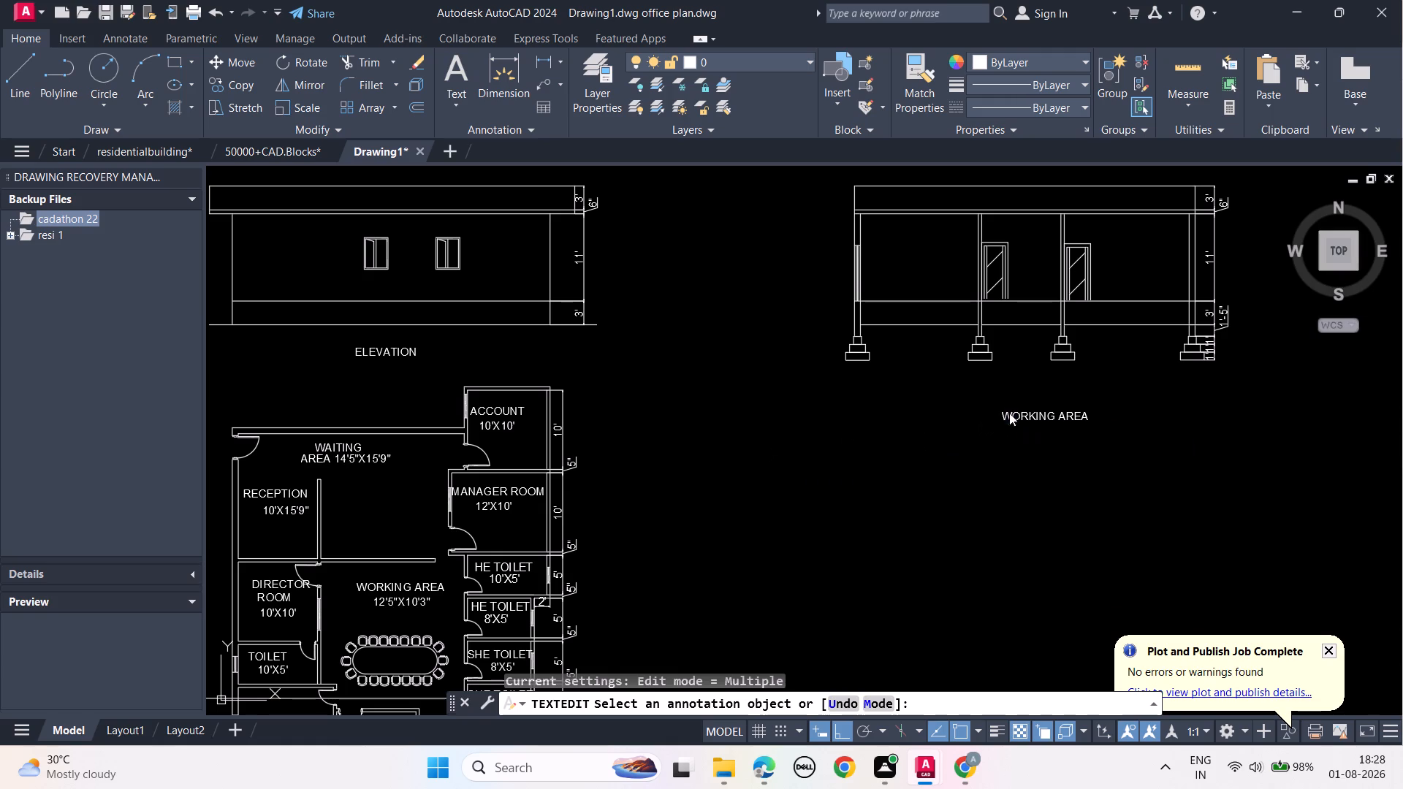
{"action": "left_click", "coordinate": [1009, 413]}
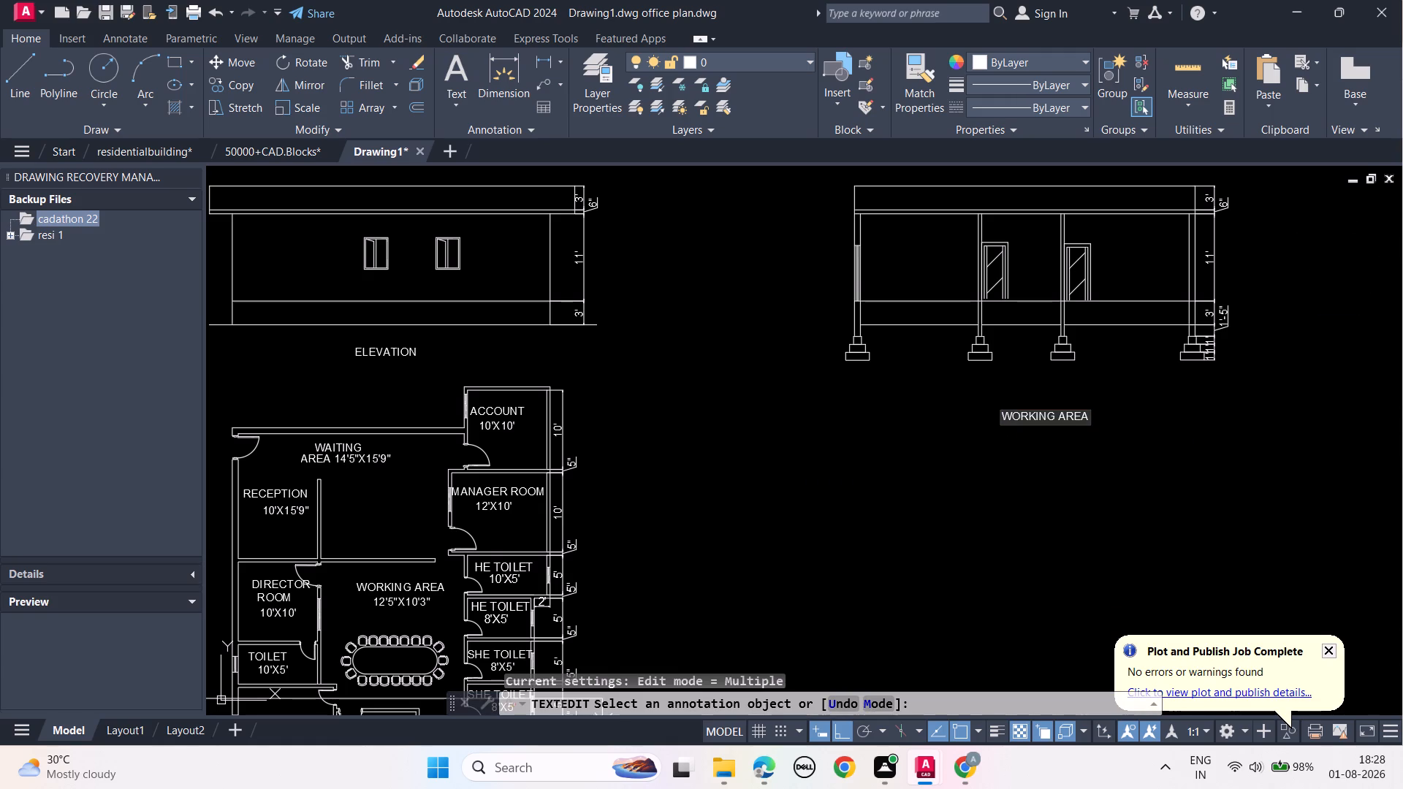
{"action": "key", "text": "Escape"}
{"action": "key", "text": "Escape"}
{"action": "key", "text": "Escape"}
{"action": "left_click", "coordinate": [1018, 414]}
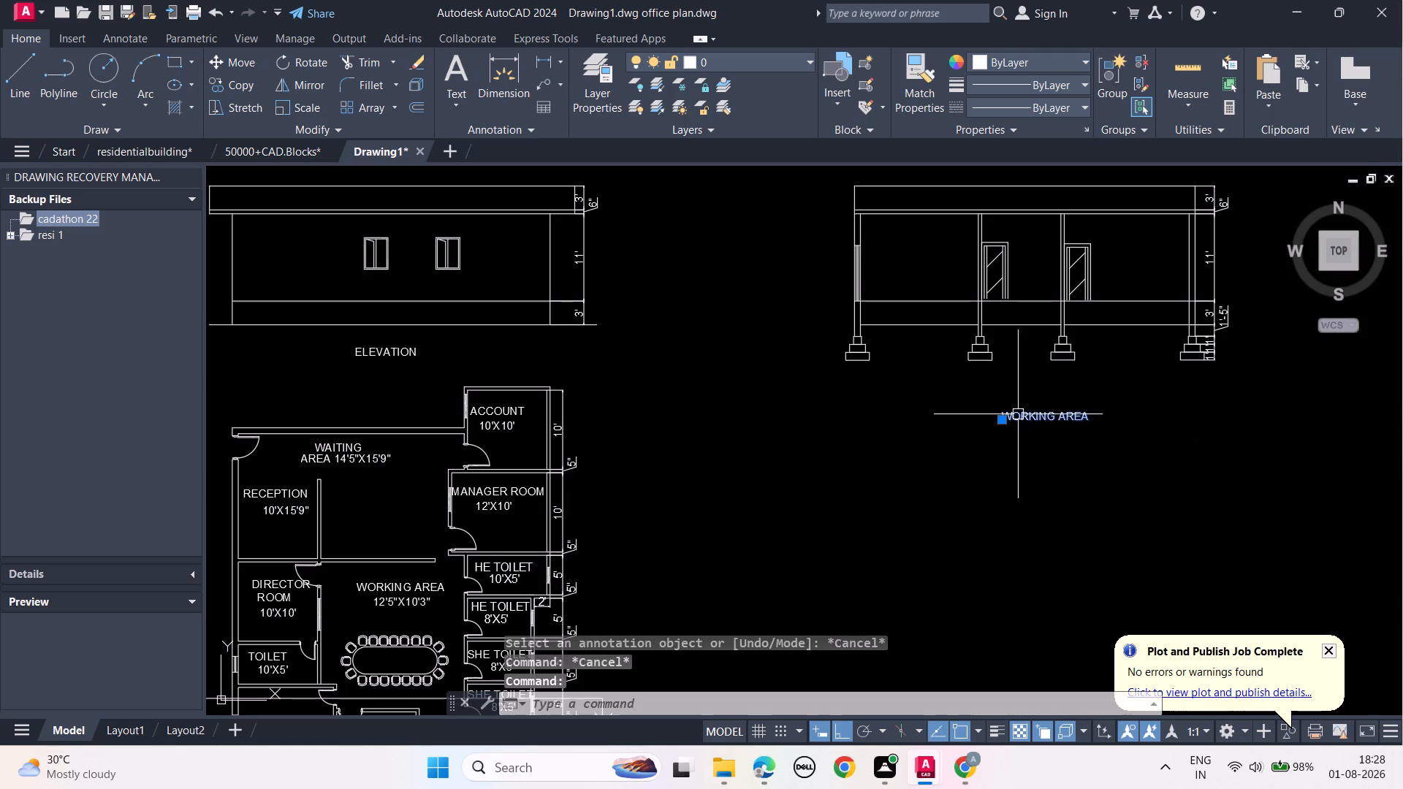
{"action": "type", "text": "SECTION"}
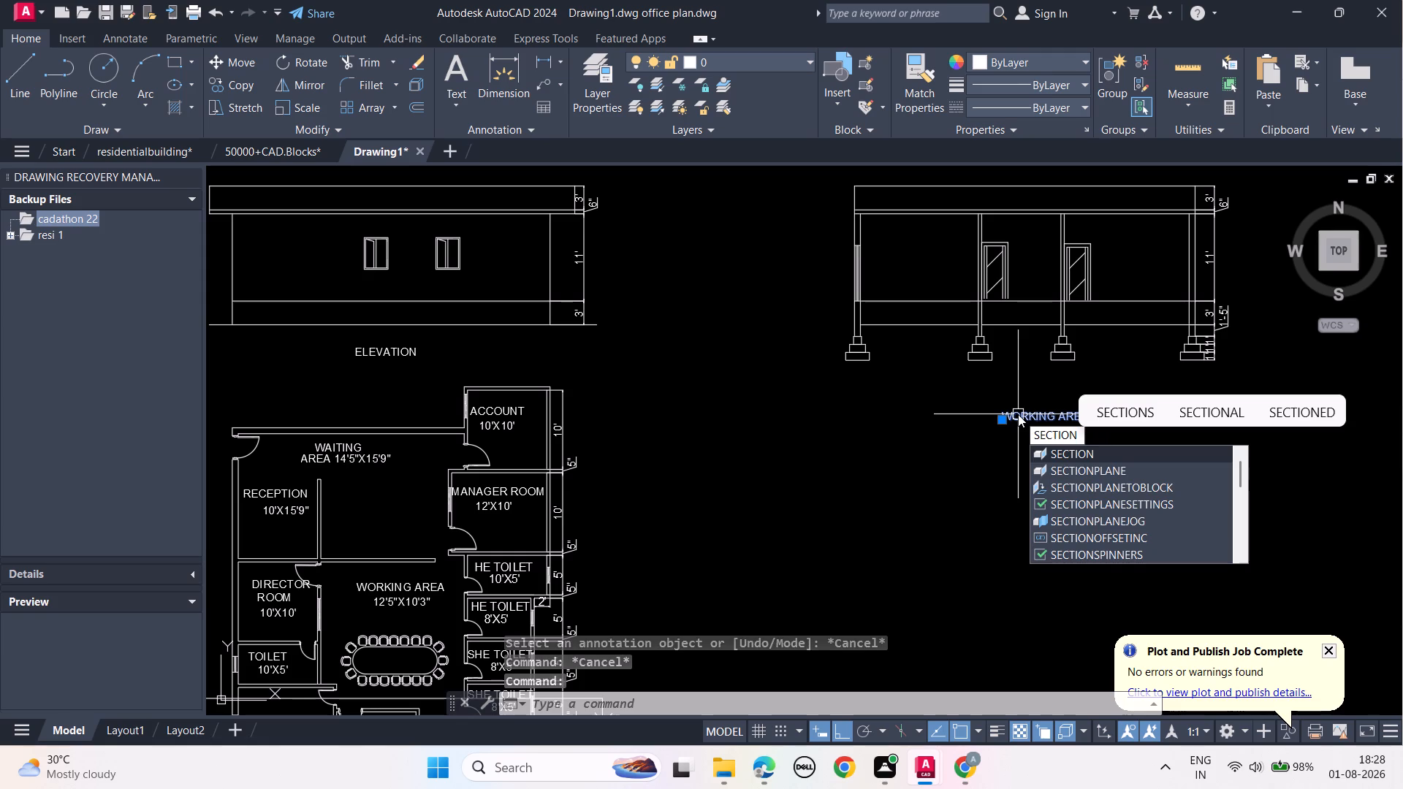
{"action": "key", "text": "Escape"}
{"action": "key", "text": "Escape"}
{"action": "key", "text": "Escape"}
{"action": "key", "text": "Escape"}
Change the pasted label below the section to SECTION AA.
{"action": "double_click", "coordinate": [1030, 413]}
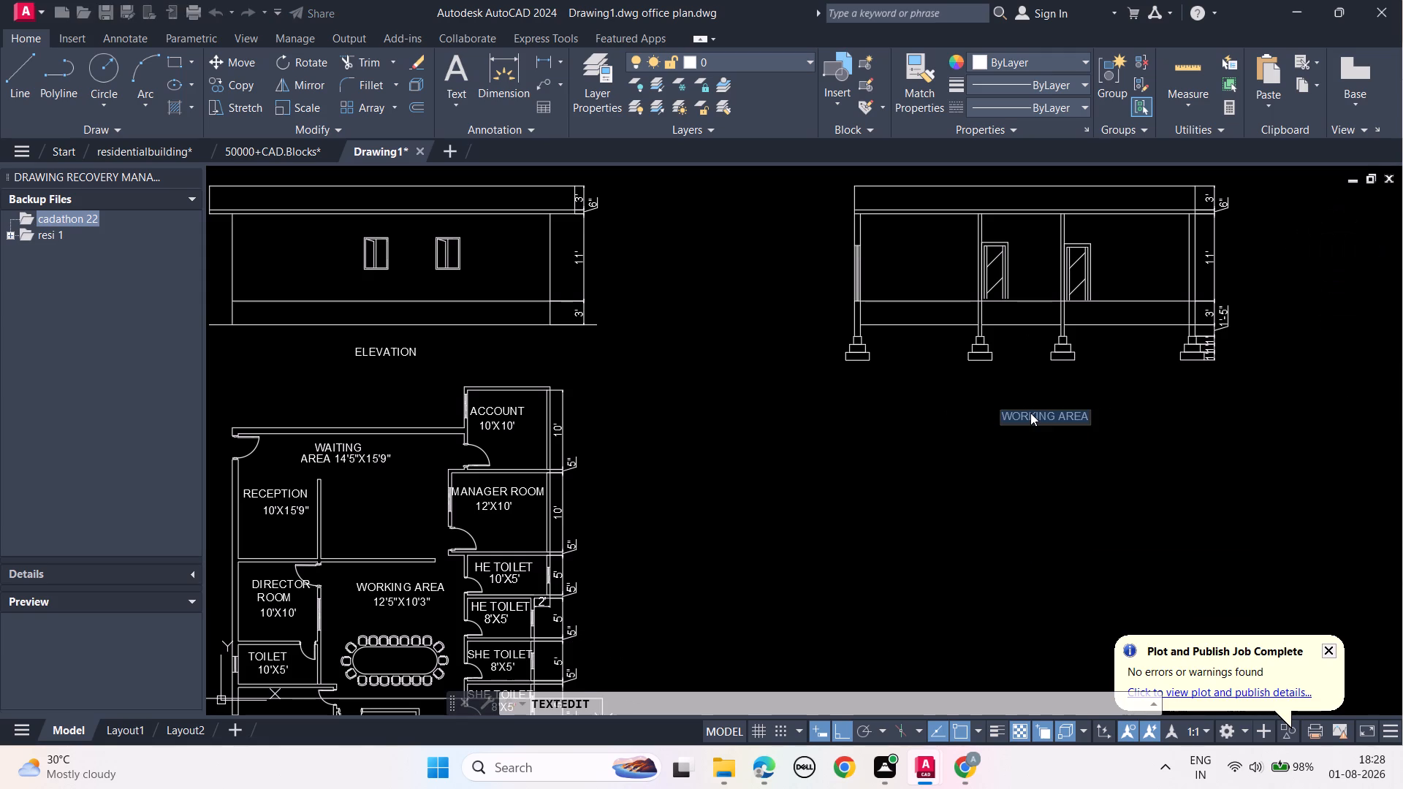
{"action": "type", "text": "SE"}
{"action": "type", "text": "CTION"}
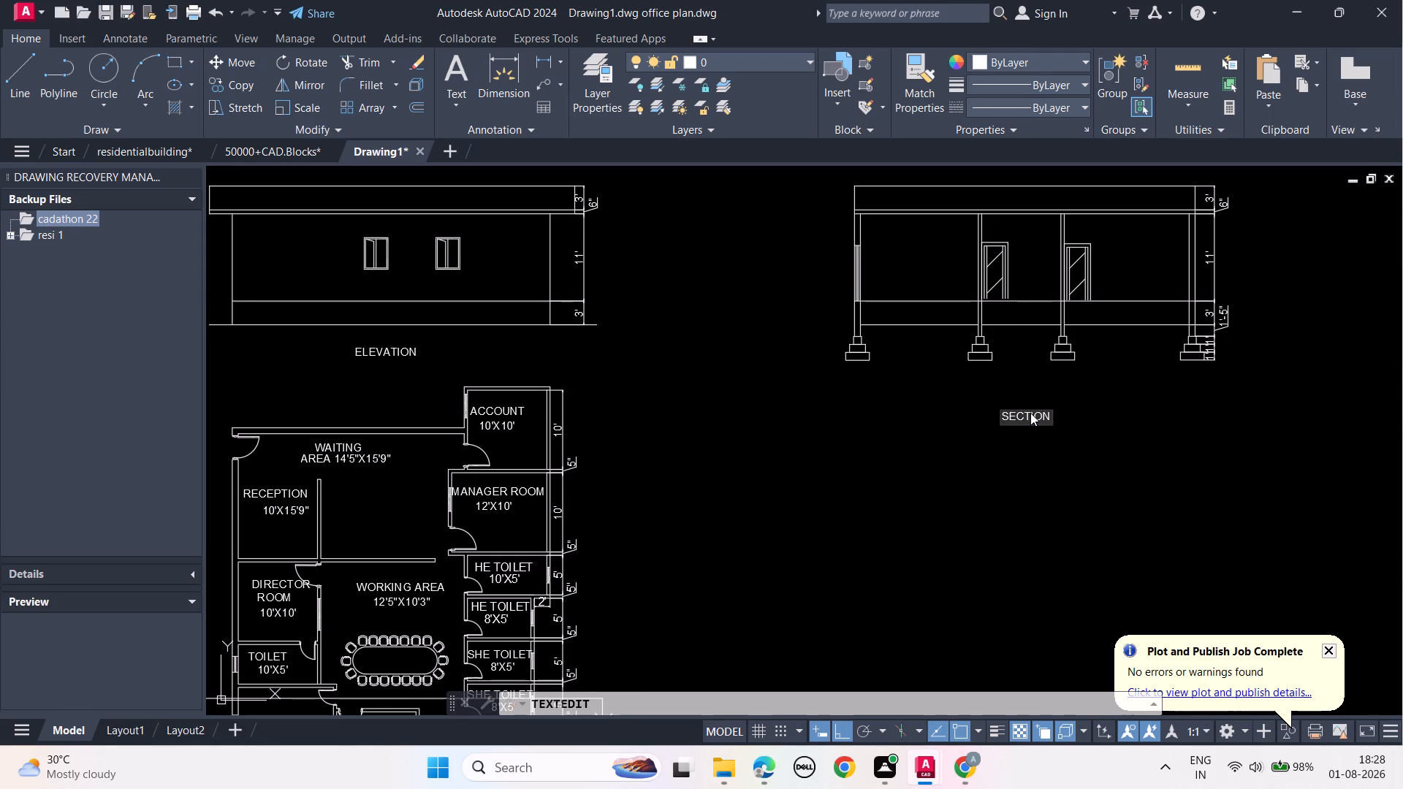
{"action": "key", "text": "space"}
{"action": "type", "text": "AA"}
{"action": "key", "text": "Return"}
{"action": "key", "text": "Escape"}
{"action": "key", "text": "Escape"}
{"action": "key", "text": "Escape"}
{"action": "key", "text": "Escape"}
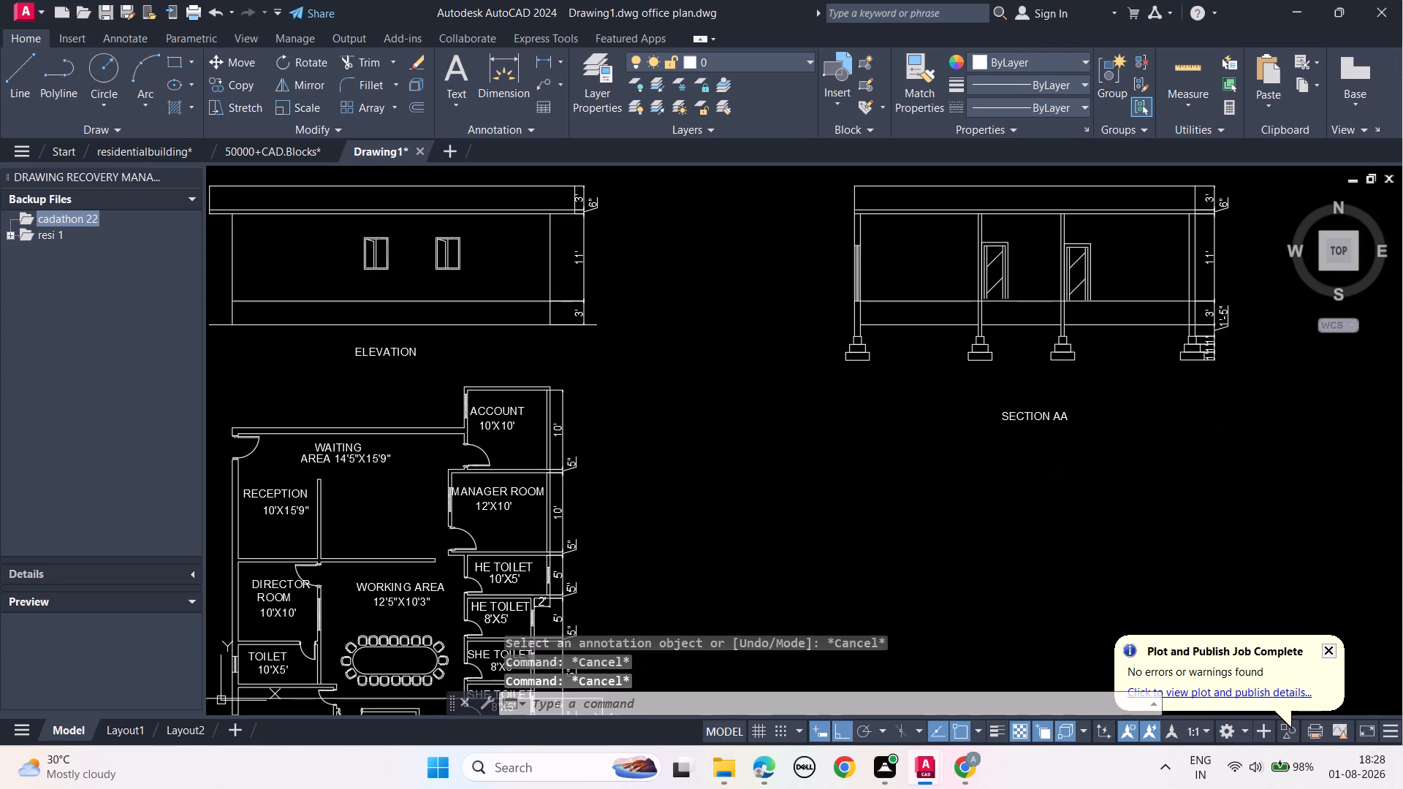
Move the SECTION AA label straight up, closer to the section's footings.
{"action": "left_click_drag", "start_coordinate": [1055, 440], "coordinate": [1049, 414]}
{"action": "left_click", "coordinate": [957, 377]}
{"action": "type", "text": "MO"}
{"action": "left_click", "coordinate": [1029, 451]}
{"action": "left_click", "coordinate": [1016, 414]}
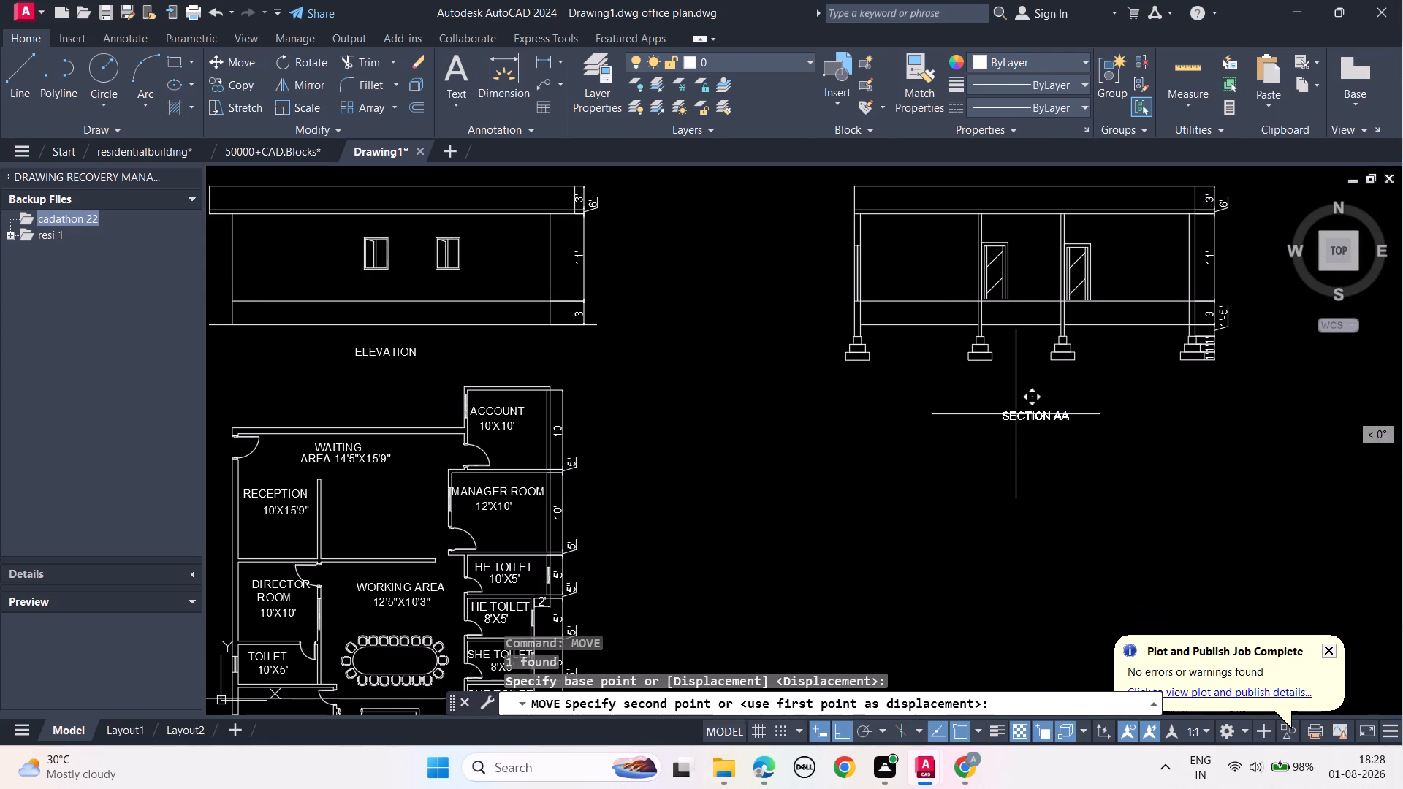
{"action": "left_click", "coordinate": [1018, 387]}
{"action": "key", "text": "Escape"}
{"action": "key", "text": "Escape"}
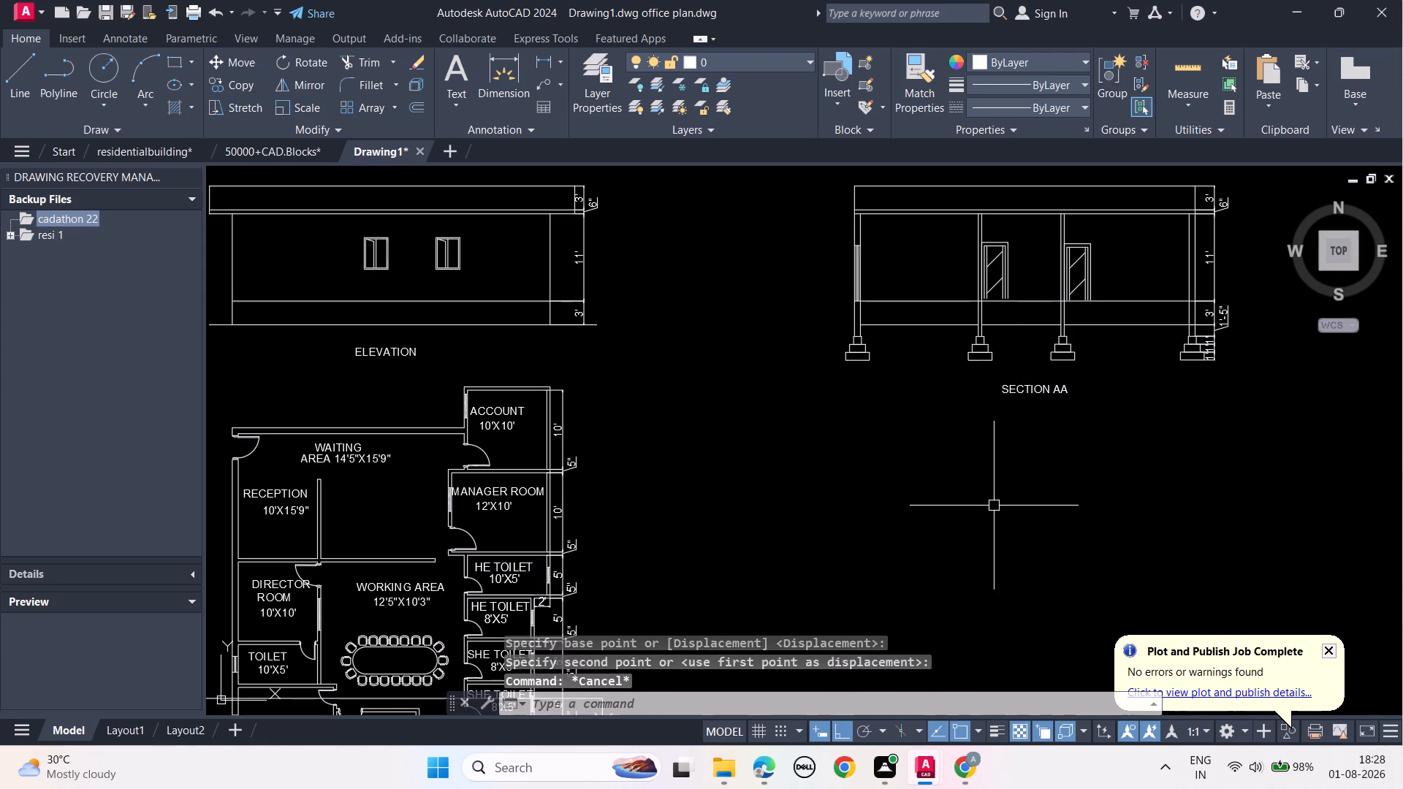
{"action": "key", "text": "Escape"}
{"action": "key", "text": "Escape"}
Paste another copy of the WORKING AREA label just below the left arrow of the floor plan's section line.
{"action": "scroll", "coordinate": [991, 496], "scroll_direction": "down", "scroll_amount": 2}
{"action": "scroll", "coordinate": [932, 573], "scroll_direction": "up", "scroll_amount": 1}
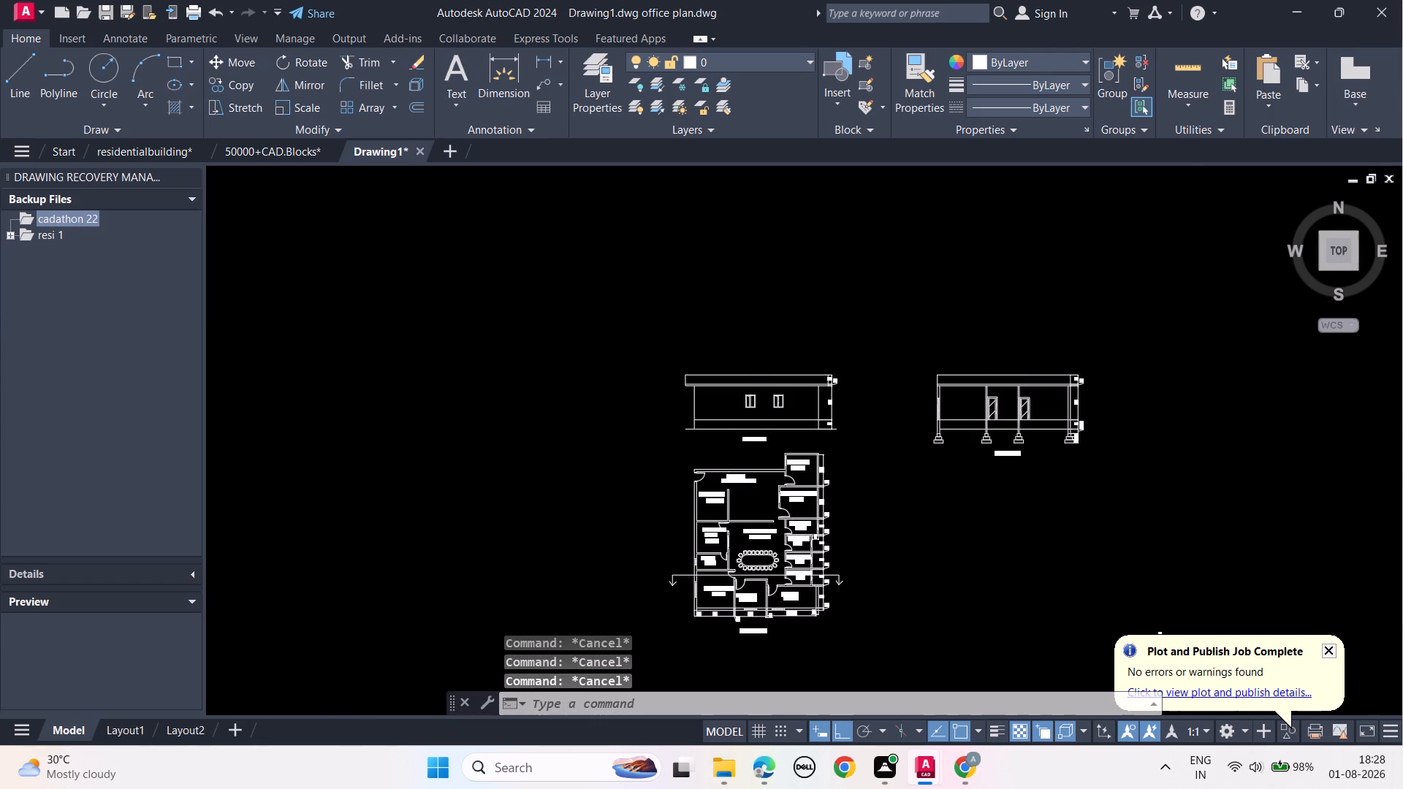
{"action": "middle_click_drag", "start_coordinate": [933, 572], "coordinate": [963, 443]}
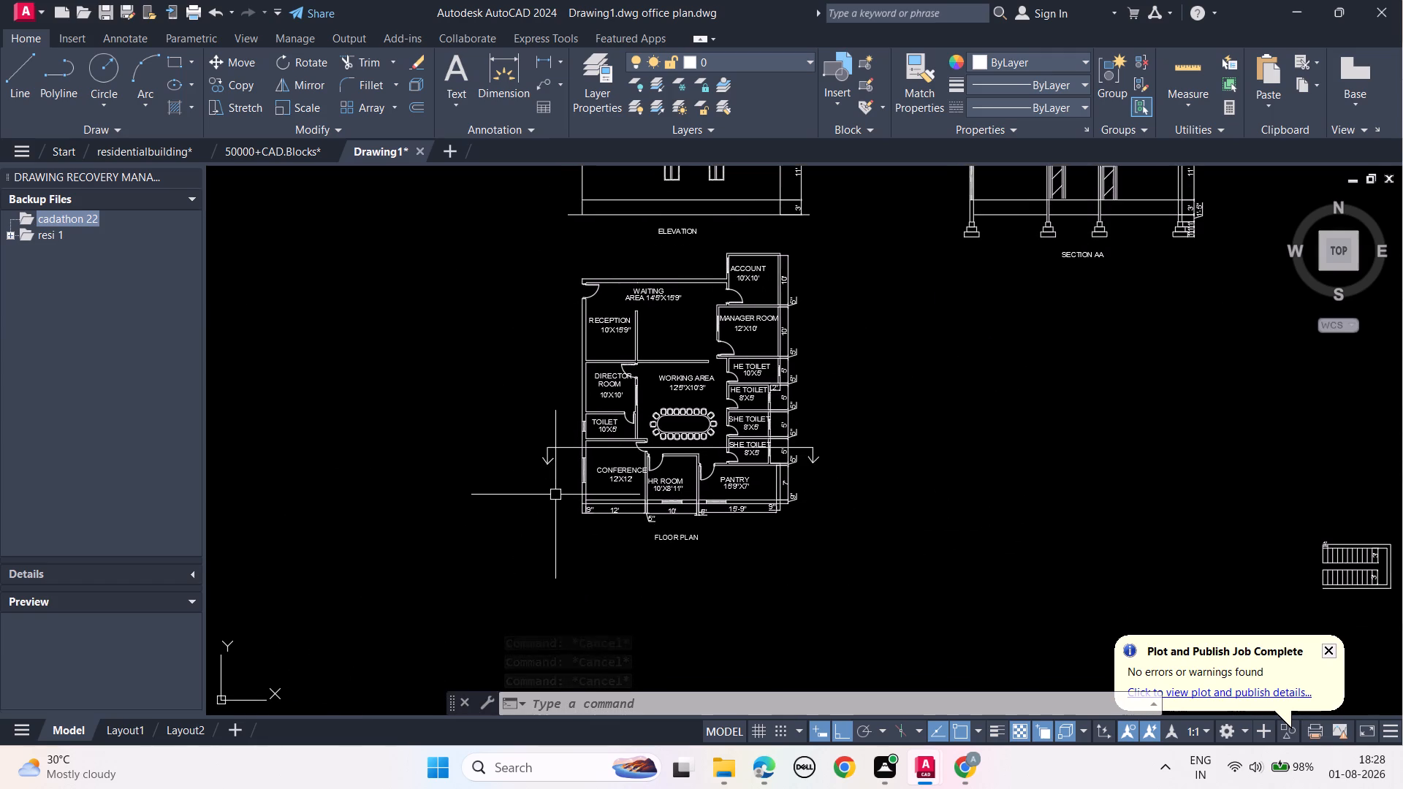
{"action": "key", "text": "ctrl+v"}
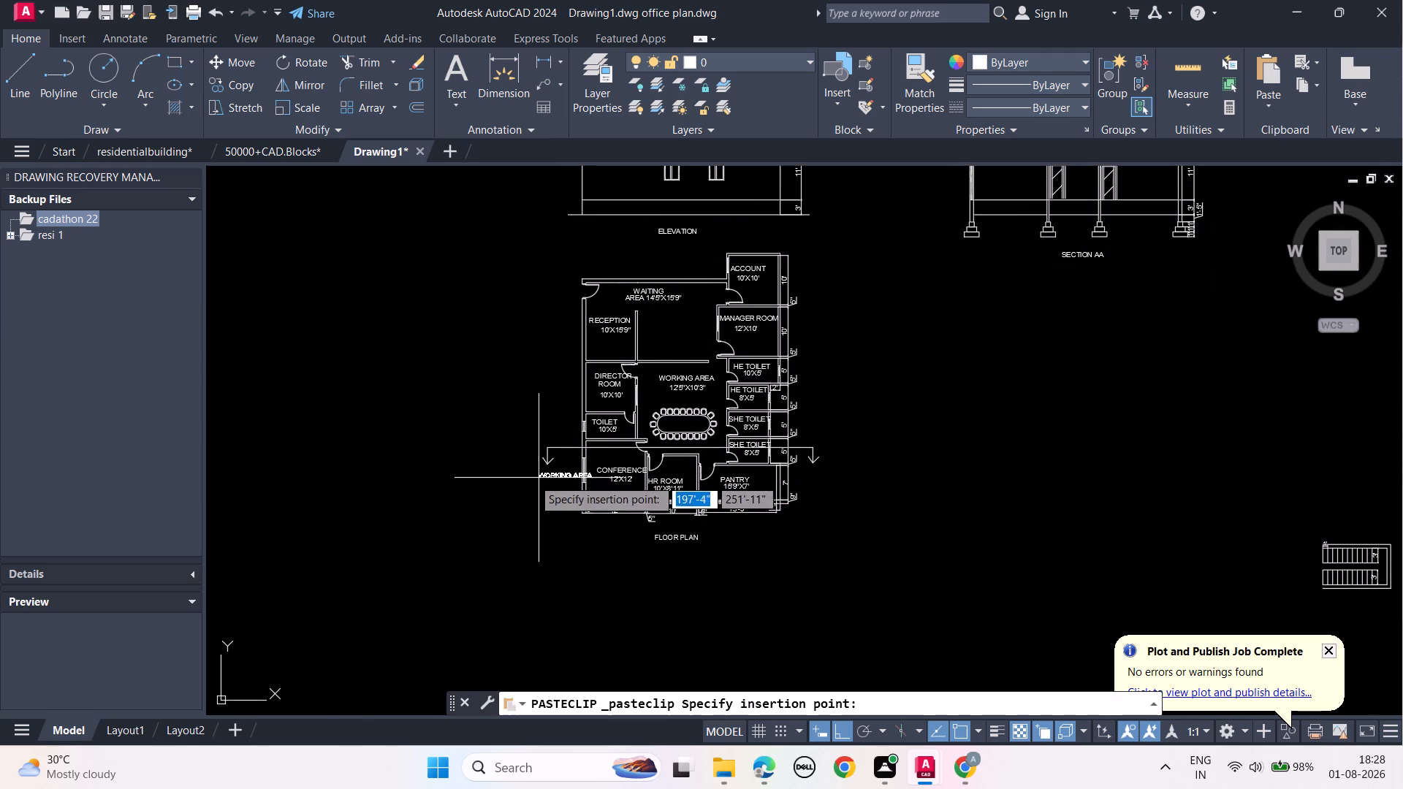
{"action": "left_click", "coordinate": [523, 479]}
{"action": "key", "text": "Escape"}
{"action": "key", "text": "Escape"}
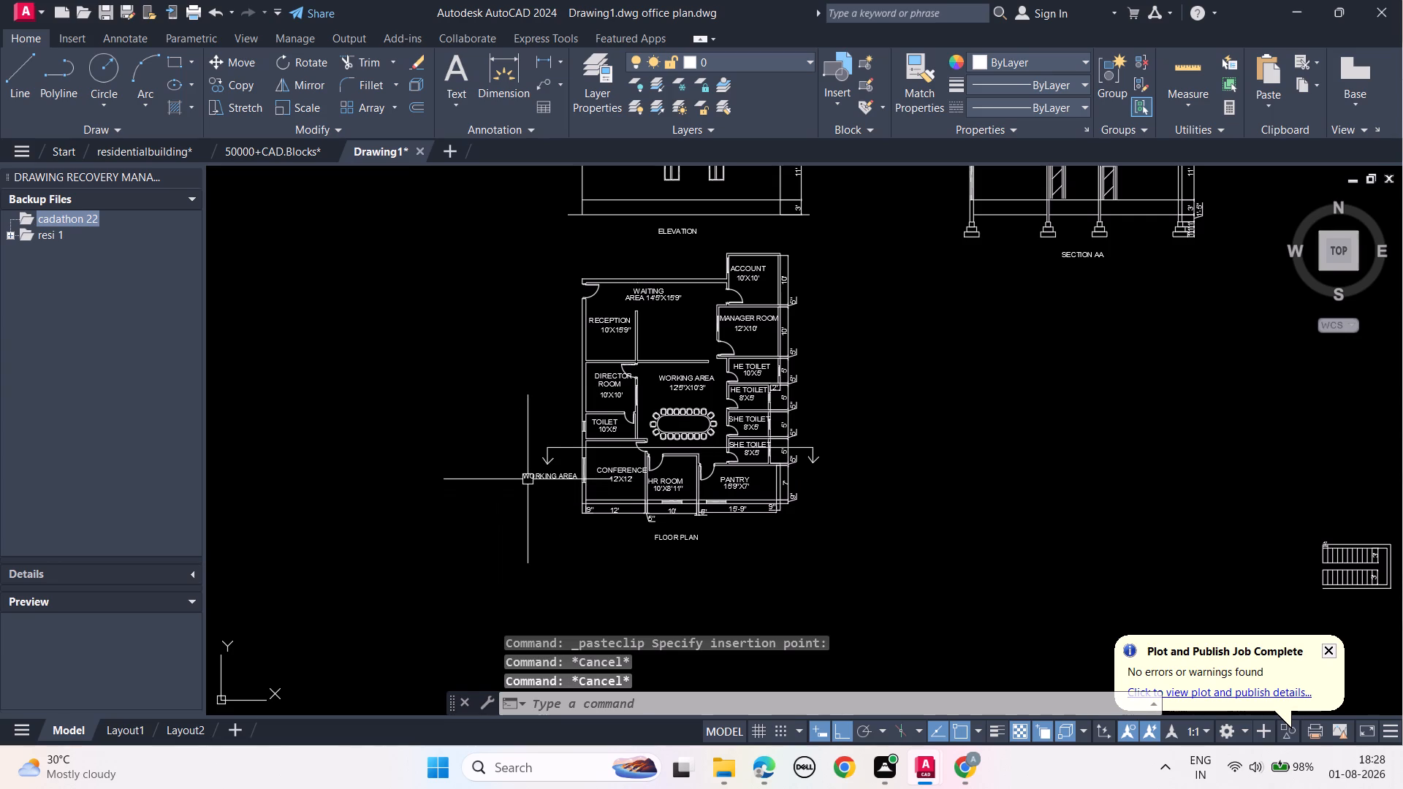
Change the pasted WORKING AREA label near the floor plan's left section arrow to A.
{"action": "double_click", "coordinate": [536, 477]}
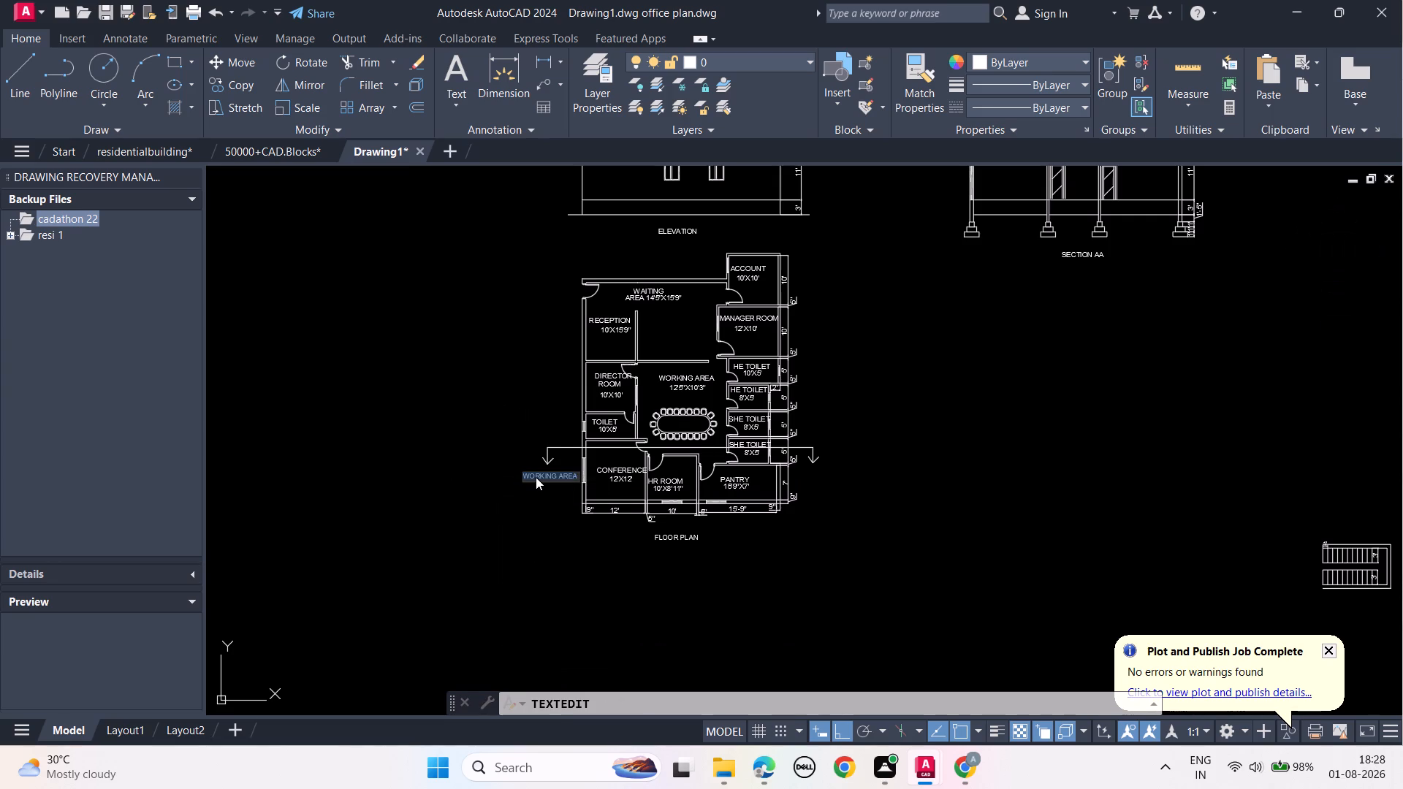
{"action": "key", "text": "a"}
{"action": "key", "text": "Return"}
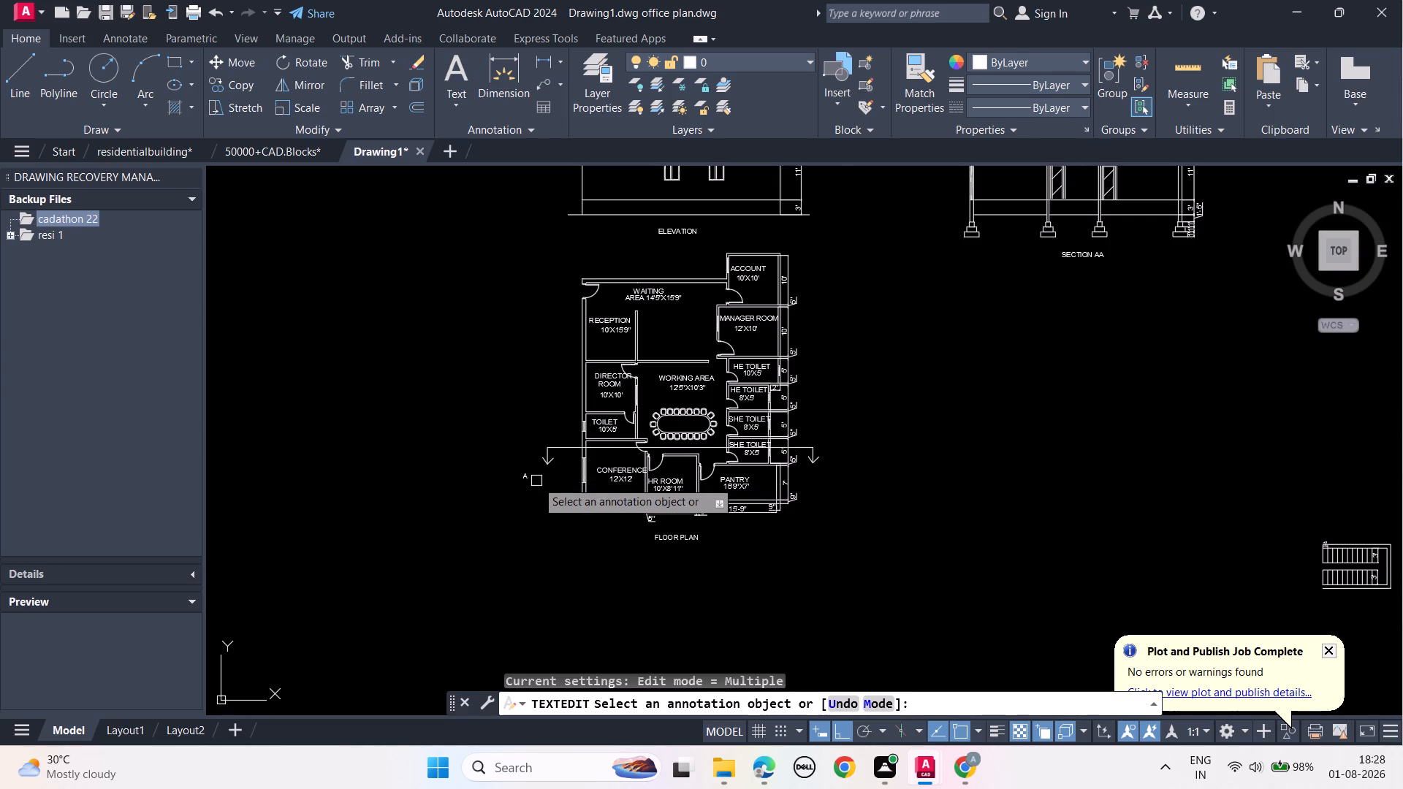
{"action": "scroll", "coordinate": [536, 481], "scroll_direction": "up", "scroll_amount": 2}
{"action": "key", "text": "Escape"}
{"action": "key", "text": "Escape"}
{"action": "key", "text": "Escape"}
Move the A label horizontally about 4'-4" so it sits directly beneath the section line's left arrow.
{"action": "left_click_drag", "start_coordinate": [539, 495], "coordinate": [527, 491]}
{"action": "left_click", "coordinate": [439, 443]}
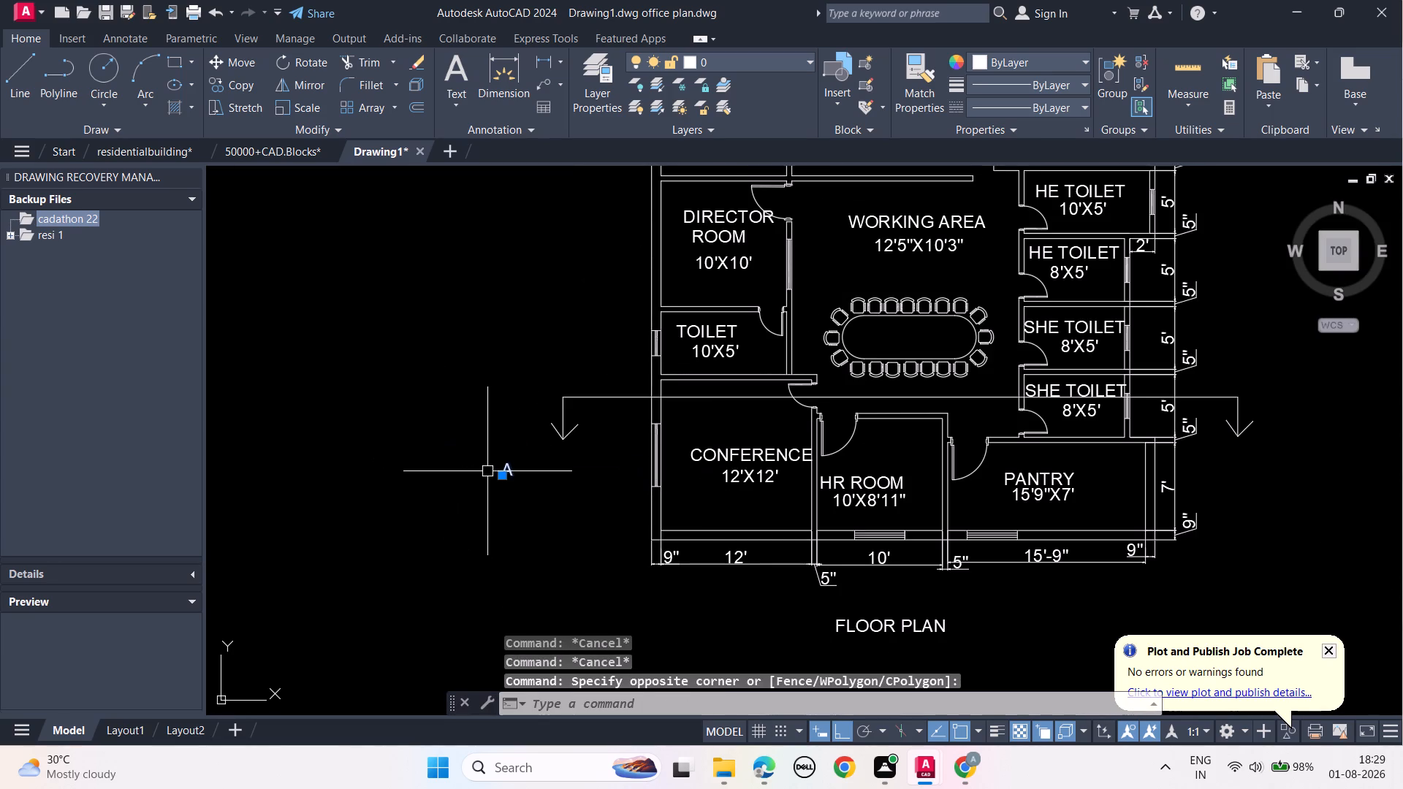
{"action": "type", "text": "MO"}
{"action": "left_click", "coordinate": [531, 524]}
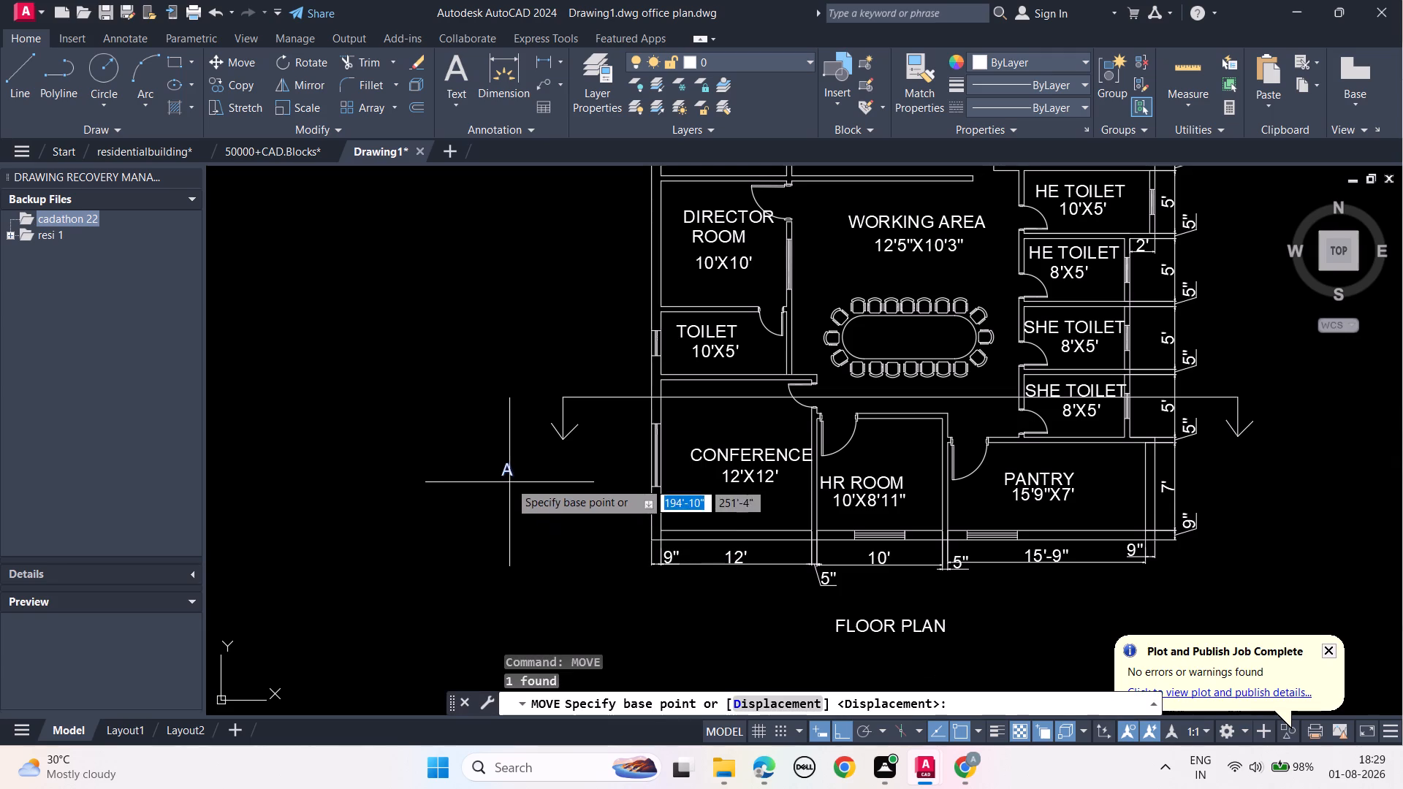
{"action": "left_click", "coordinate": [507, 471]}
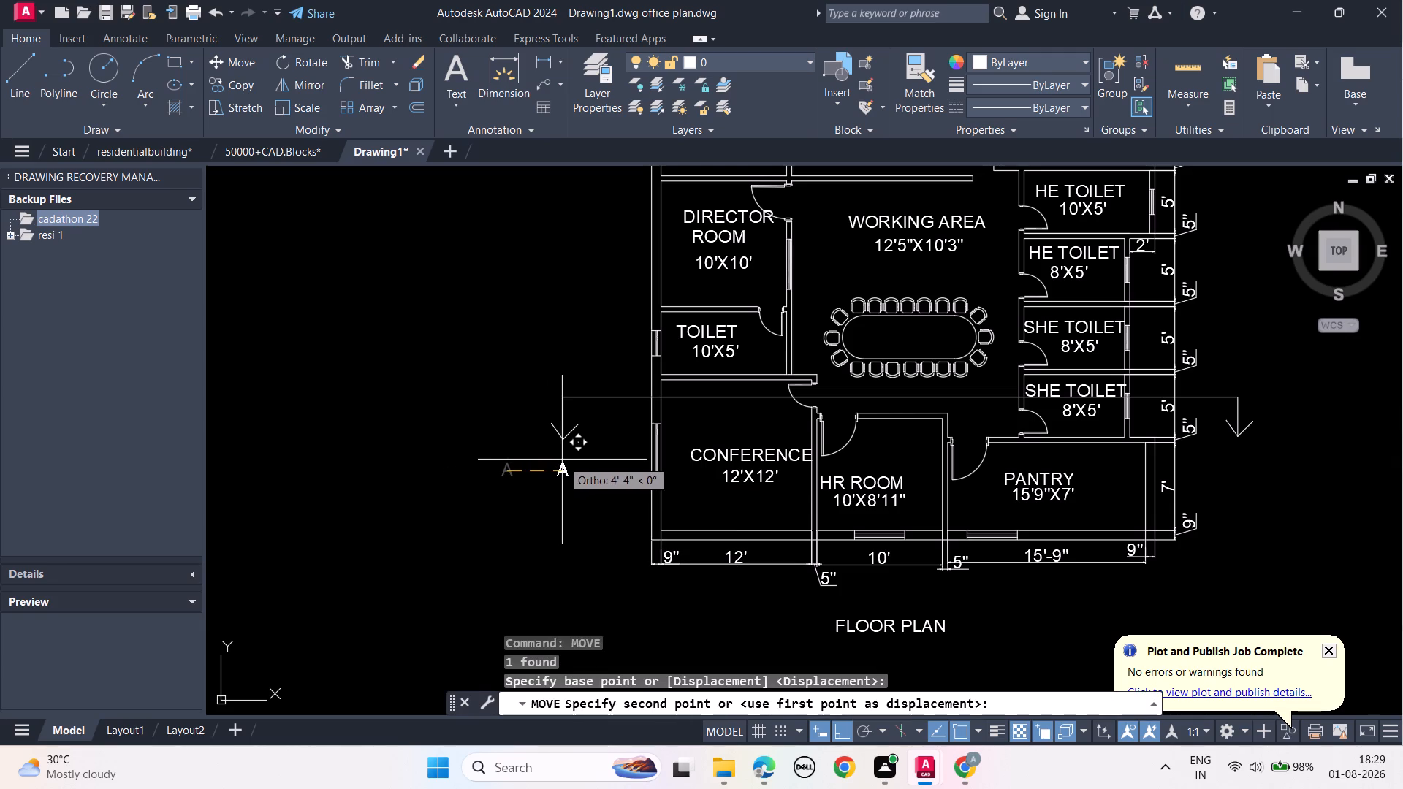
{"action": "left_click", "coordinate": [562, 460]}
{"action": "key", "text": "Escape"}
{"action": "key", "text": "Escape"}
Copy the A label straight across to beneath the section line's right arrow.
{"action": "left_click", "coordinate": [593, 493]}
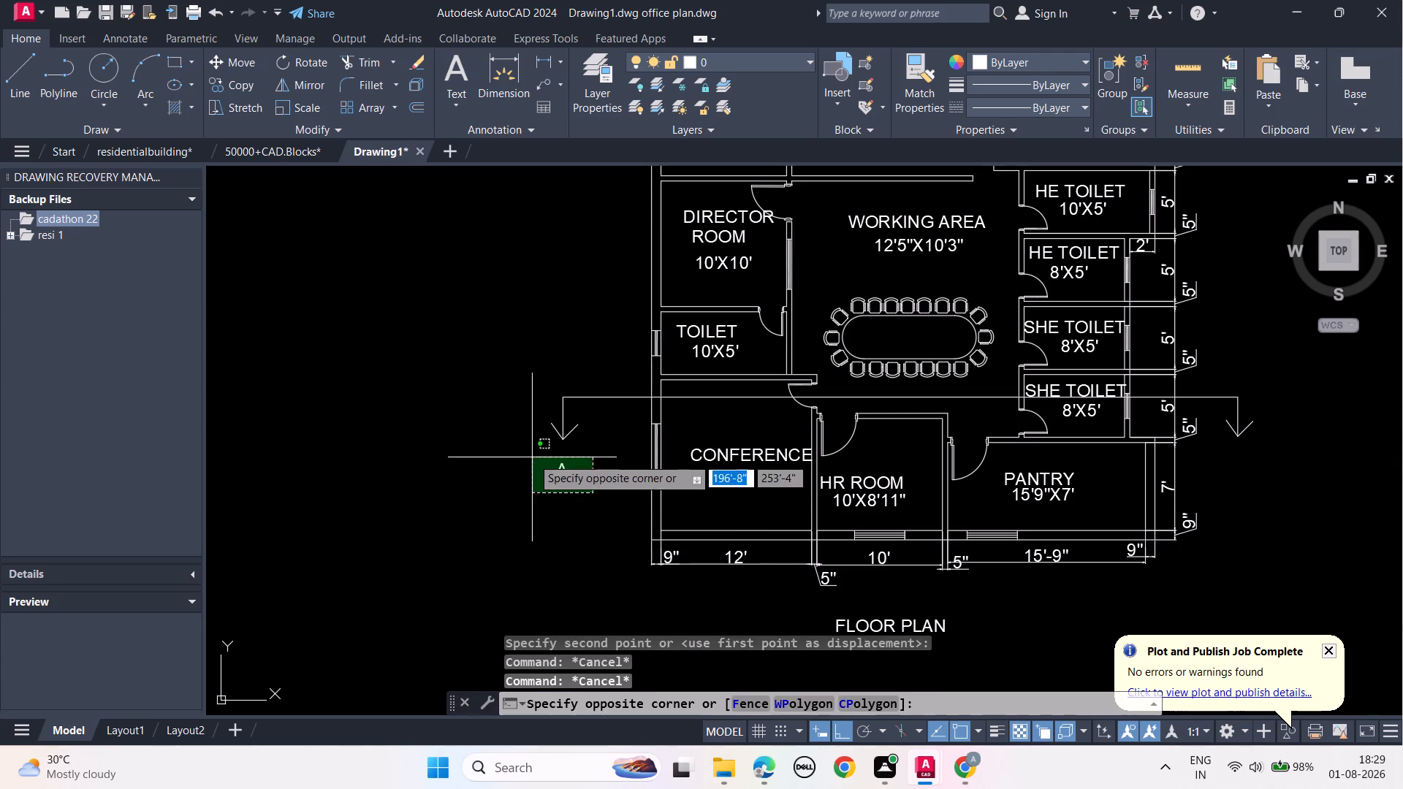
{"action": "left_click", "coordinate": [532, 453]}
{"action": "type", "text": "CO"}
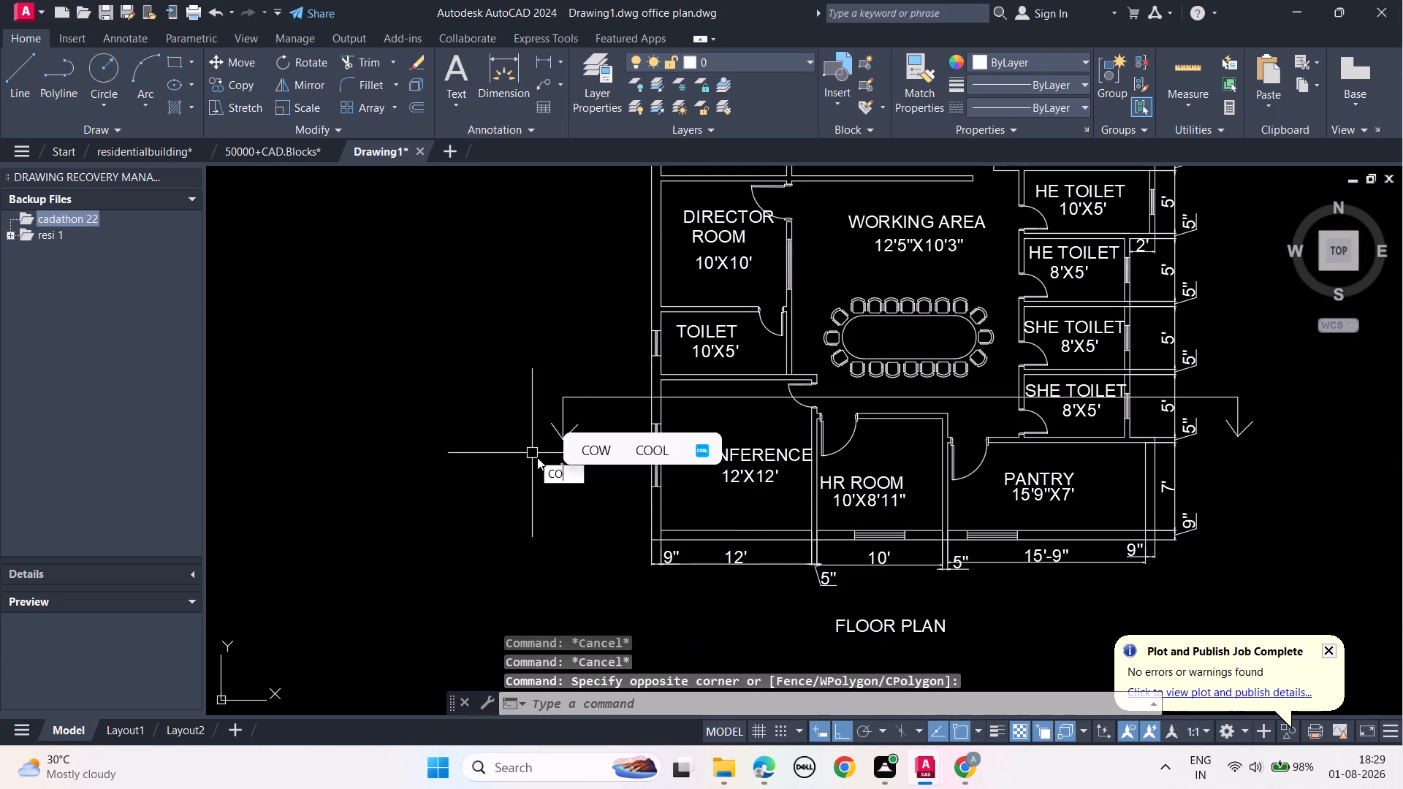
{"action": "left_click", "coordinate": [575, 492]}
{"action": "left_click", "coordinate": [561, 469]}
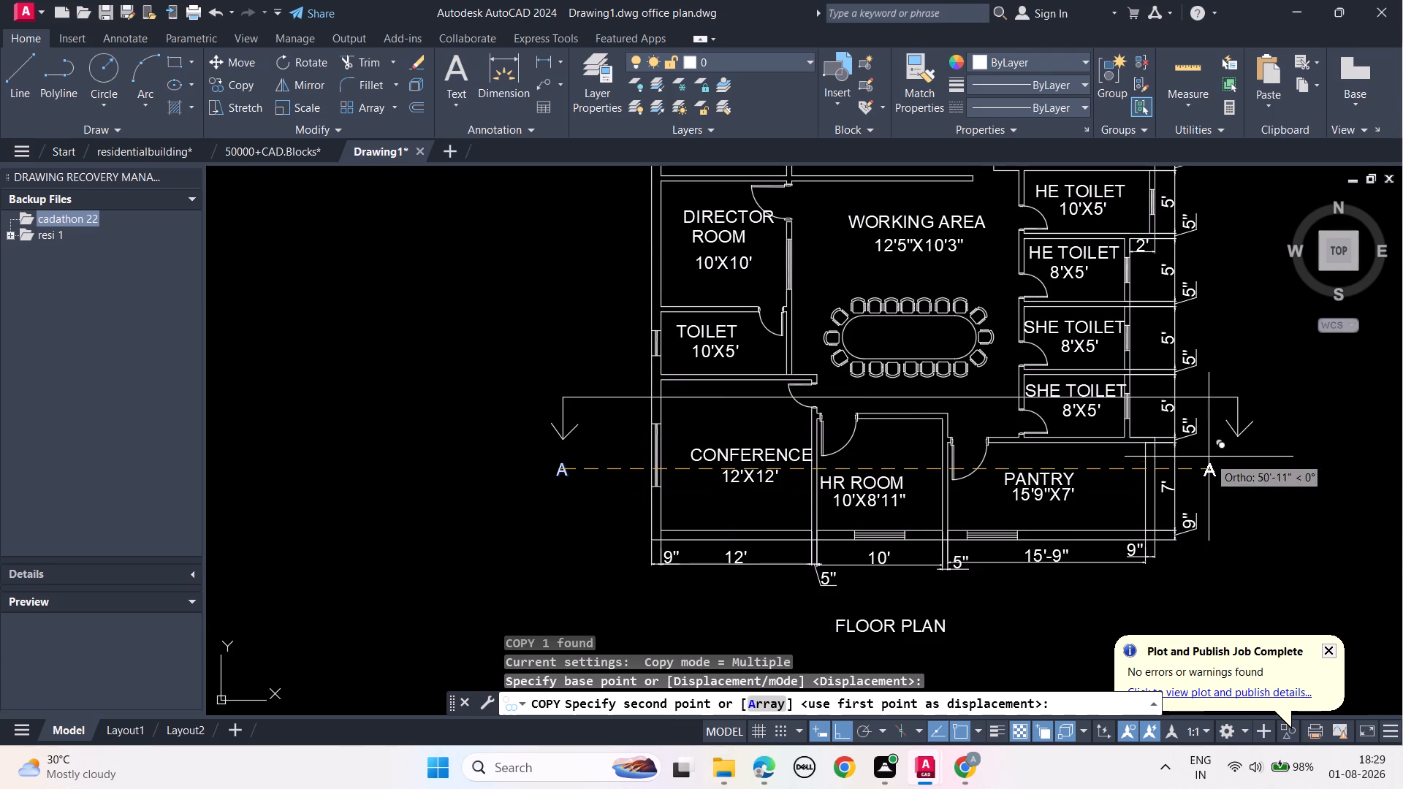
{"action": "left_click", "coordinate": [1235, 457]}
{"action": "key", "text": "Escape"}
{"action": "key", "text": "Escape"}
{"action": "key", "text": "Escape"}
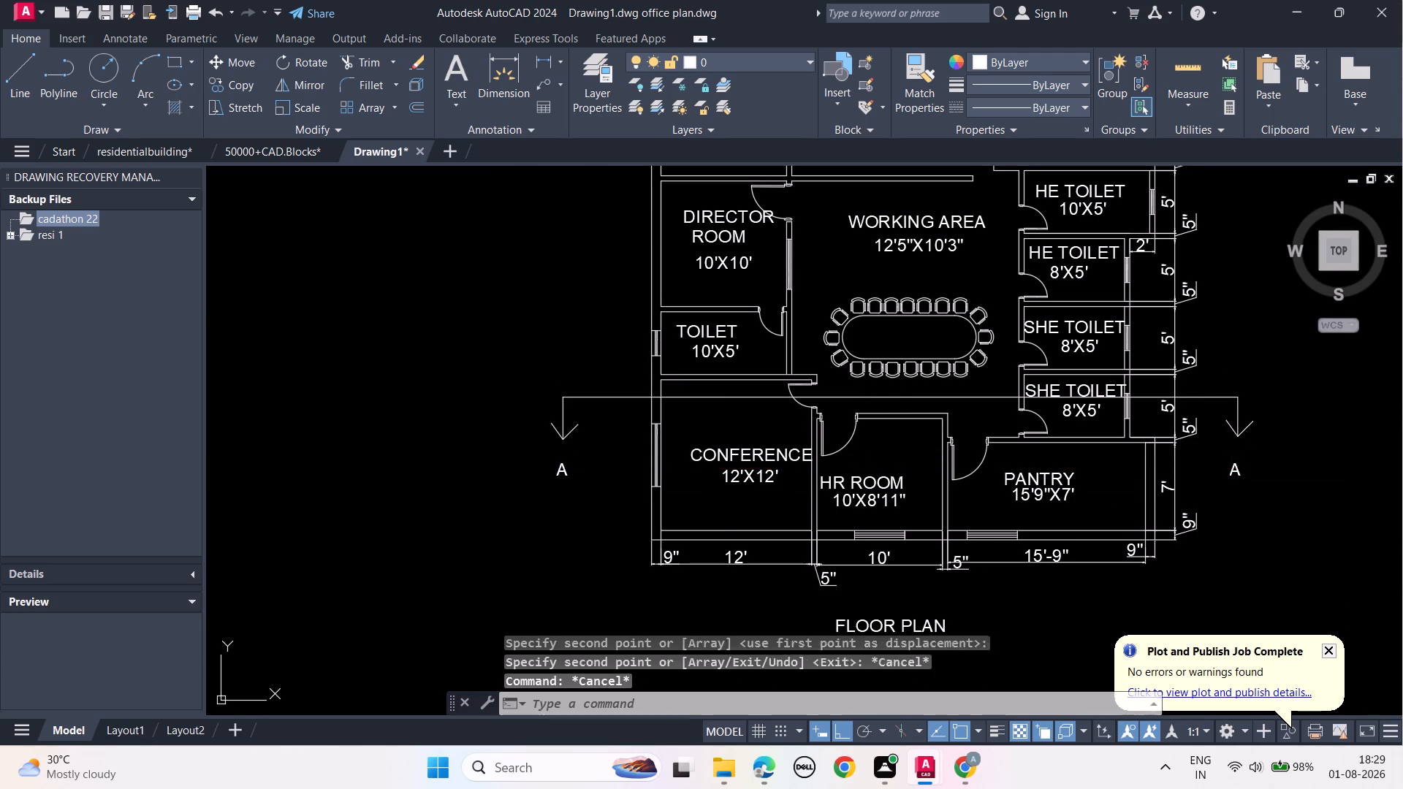
{"action": "key", "text": "Escape"}
{"action": "key", "text": "Escape"}
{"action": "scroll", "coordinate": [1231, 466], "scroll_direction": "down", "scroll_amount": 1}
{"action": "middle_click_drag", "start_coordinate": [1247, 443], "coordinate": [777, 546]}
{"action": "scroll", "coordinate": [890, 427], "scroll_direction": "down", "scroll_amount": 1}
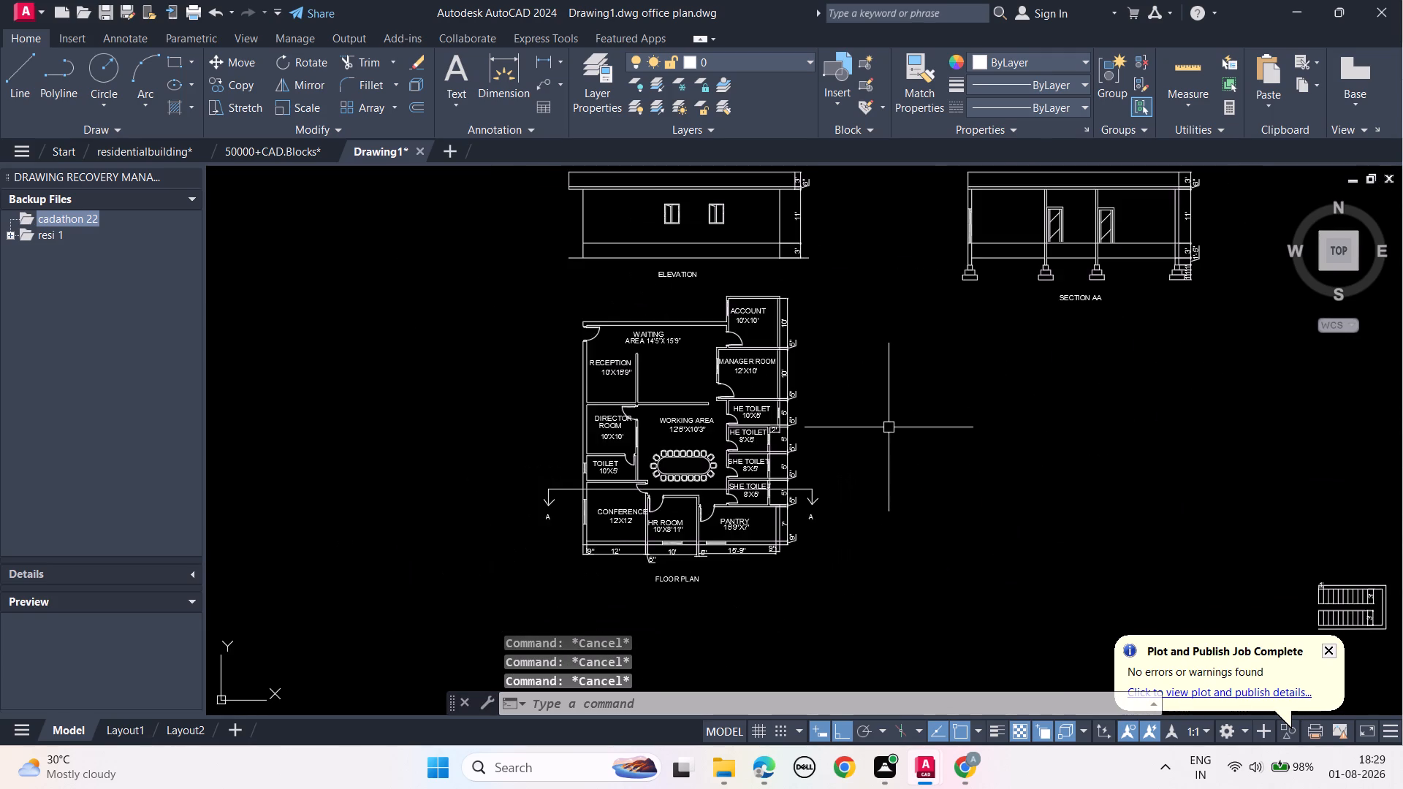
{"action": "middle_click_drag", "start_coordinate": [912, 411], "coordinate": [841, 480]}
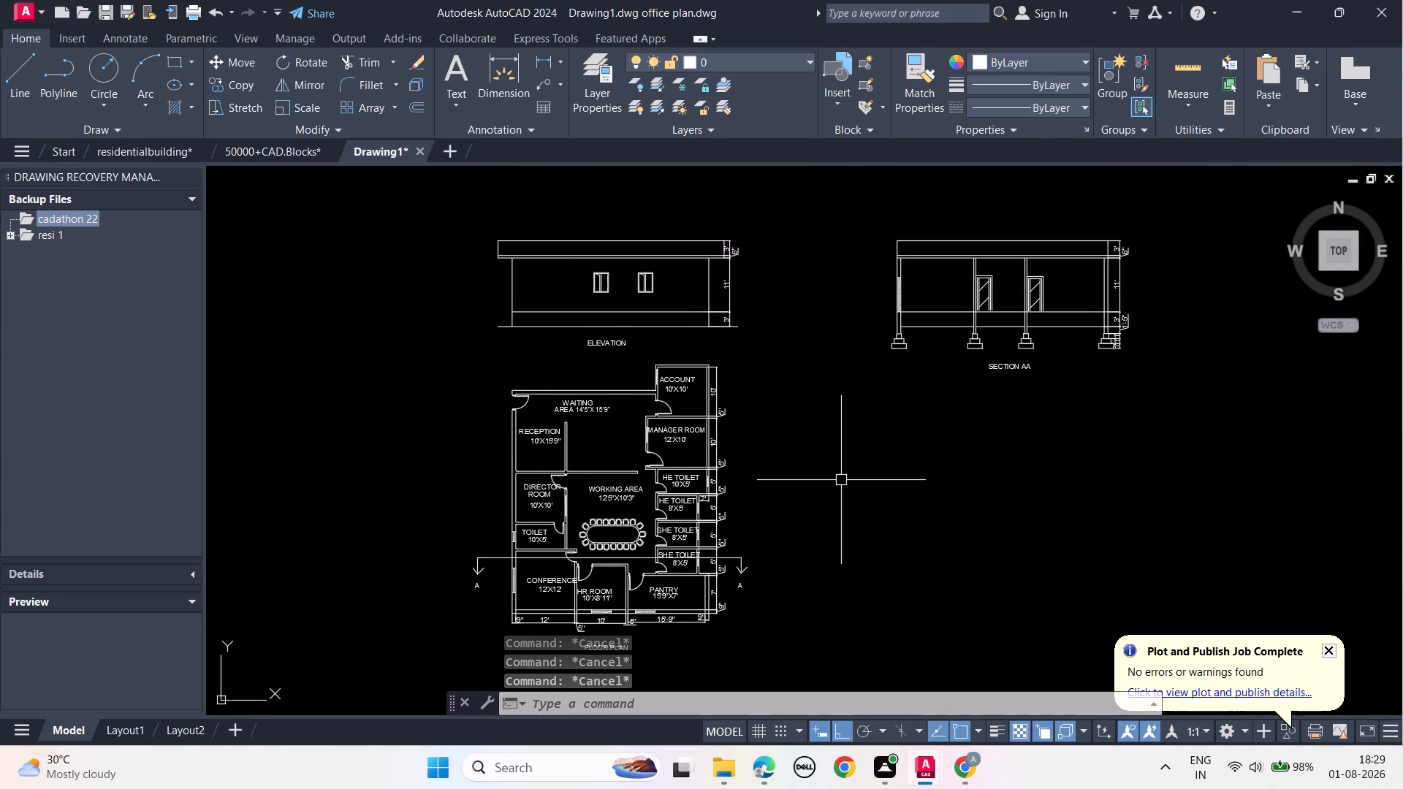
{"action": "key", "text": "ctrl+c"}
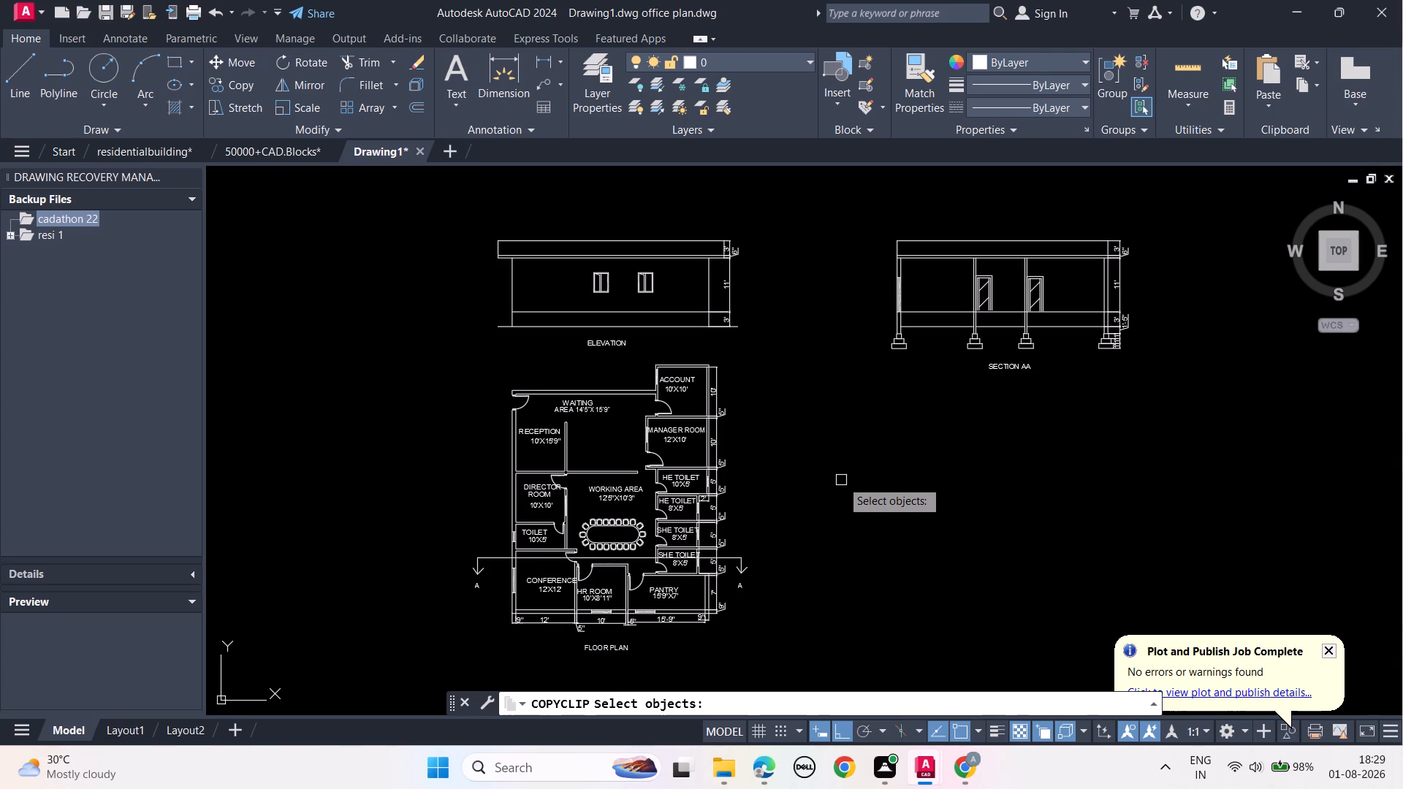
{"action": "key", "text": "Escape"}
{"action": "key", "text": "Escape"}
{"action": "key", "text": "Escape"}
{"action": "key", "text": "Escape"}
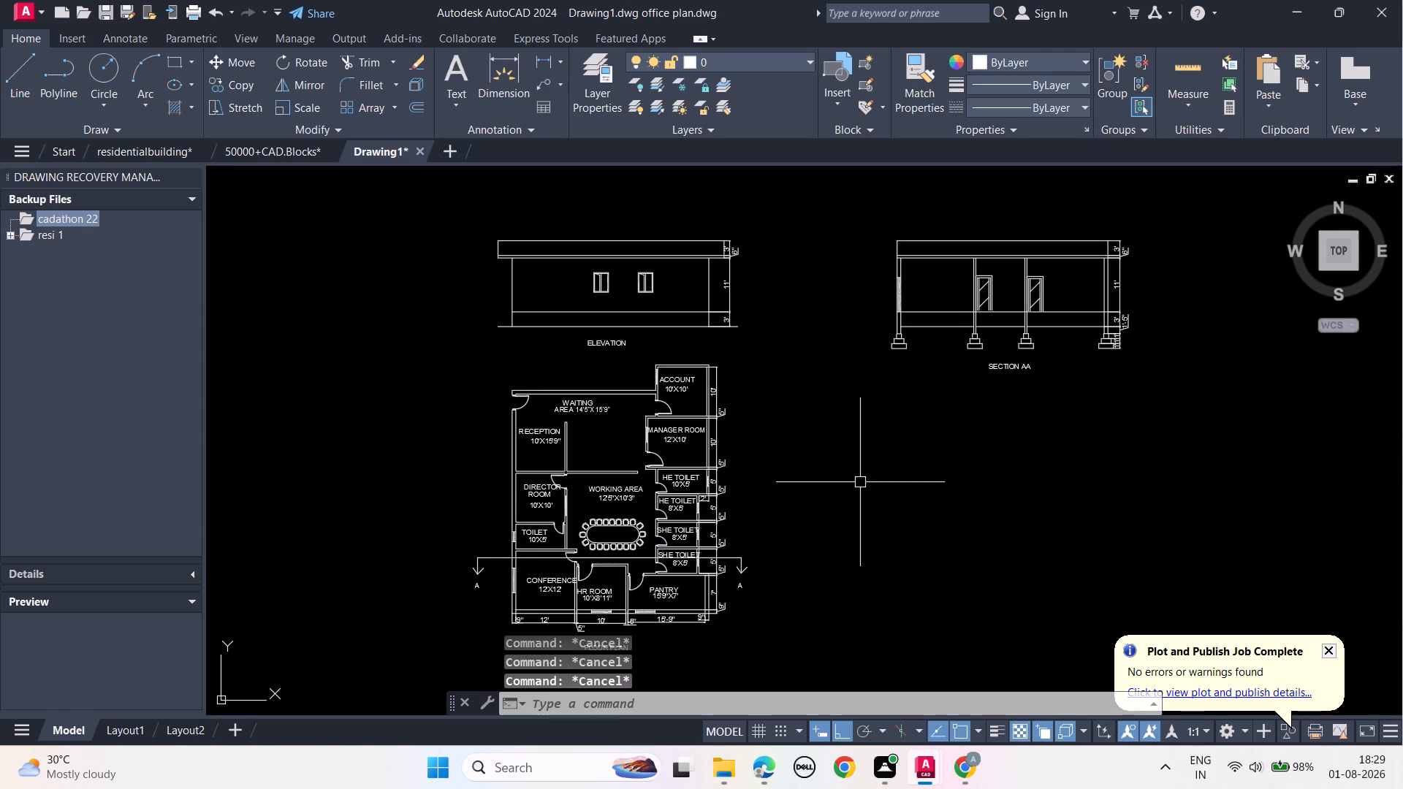
Save the office plan drawing.
{"action": "key", "text": "ctrl+s"}
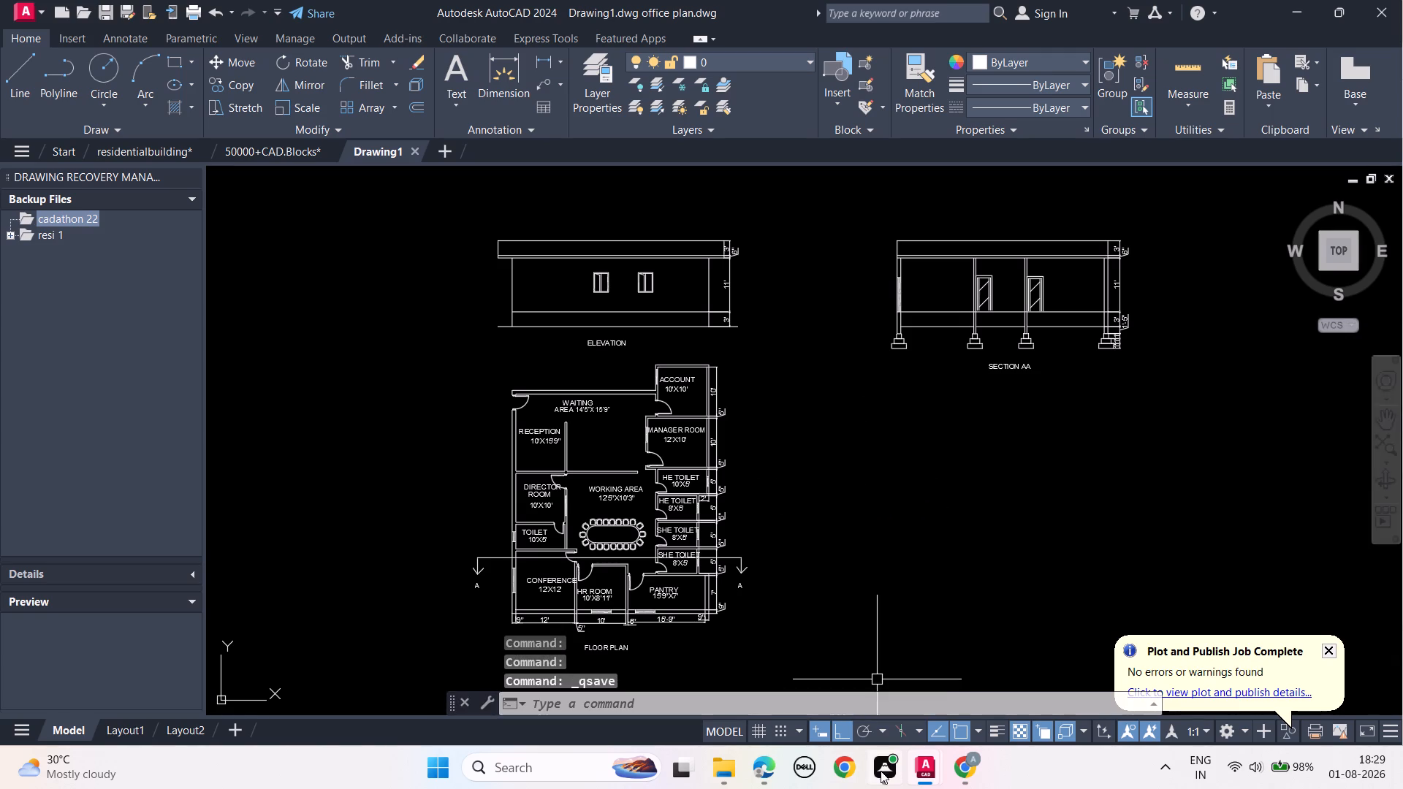
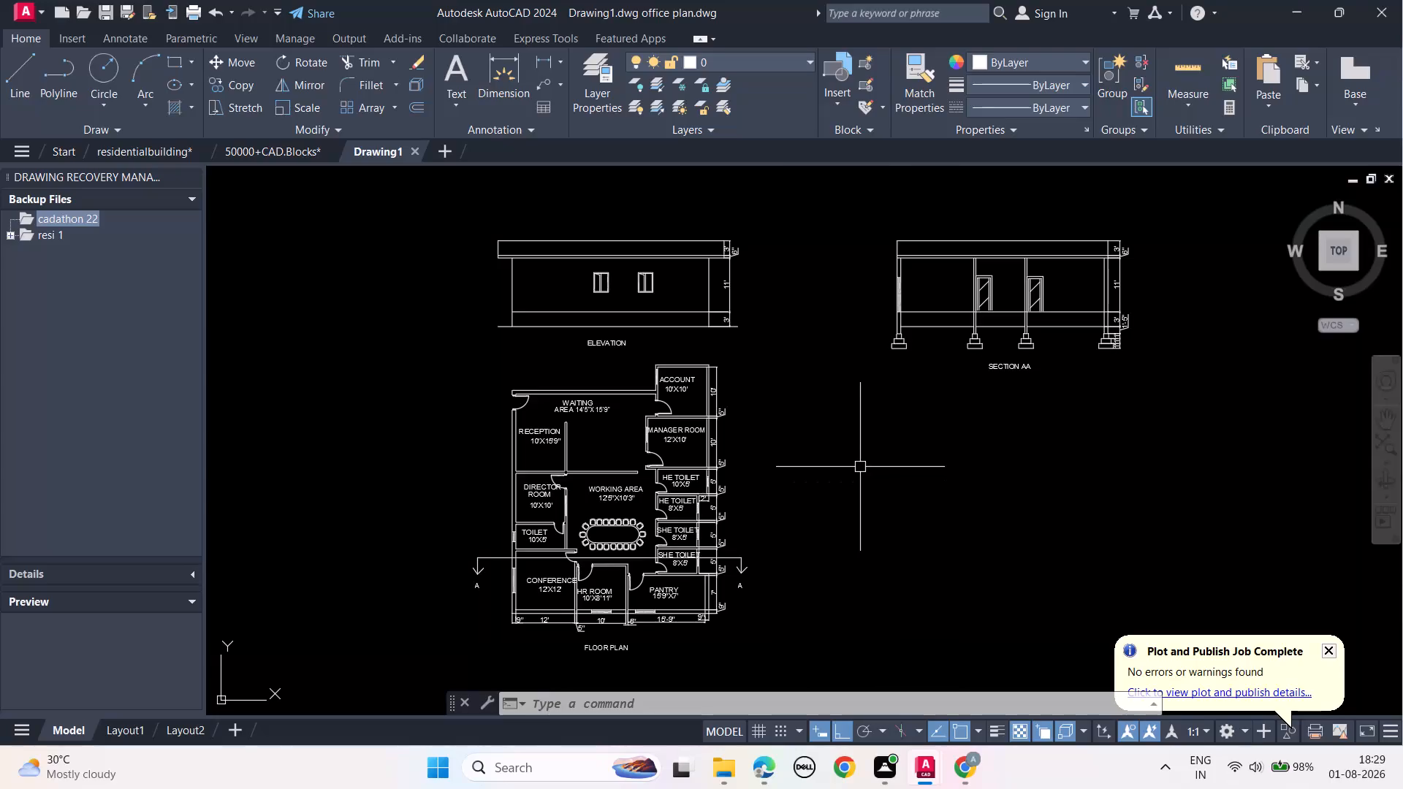
Examine how the drawings sit within the sheets of Layout1 and Layout2.
{"action": "left_click", "coordinate": [137, 728]}
{"action": "scroll", "coordinate": [604, 522], "scroll_direction": "up", "scroll_amount": 2}
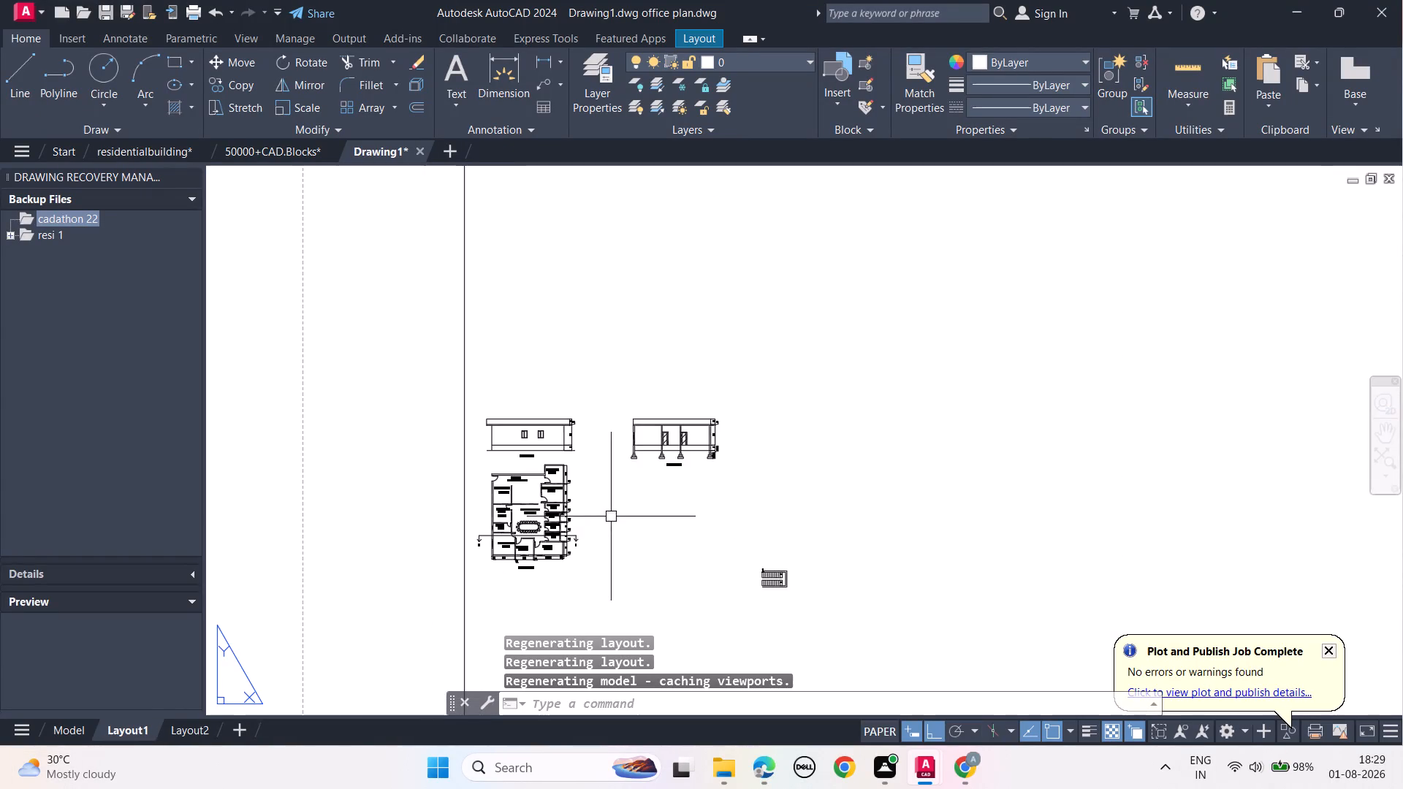
{"action": "scroll", "coordinate": [640, 502], "scroll_direction": "down", "scroll_amount": 2}
{"action": "middle_click_drag", "start_coordinate": [609, 498], "coordinate": [616, 499]}
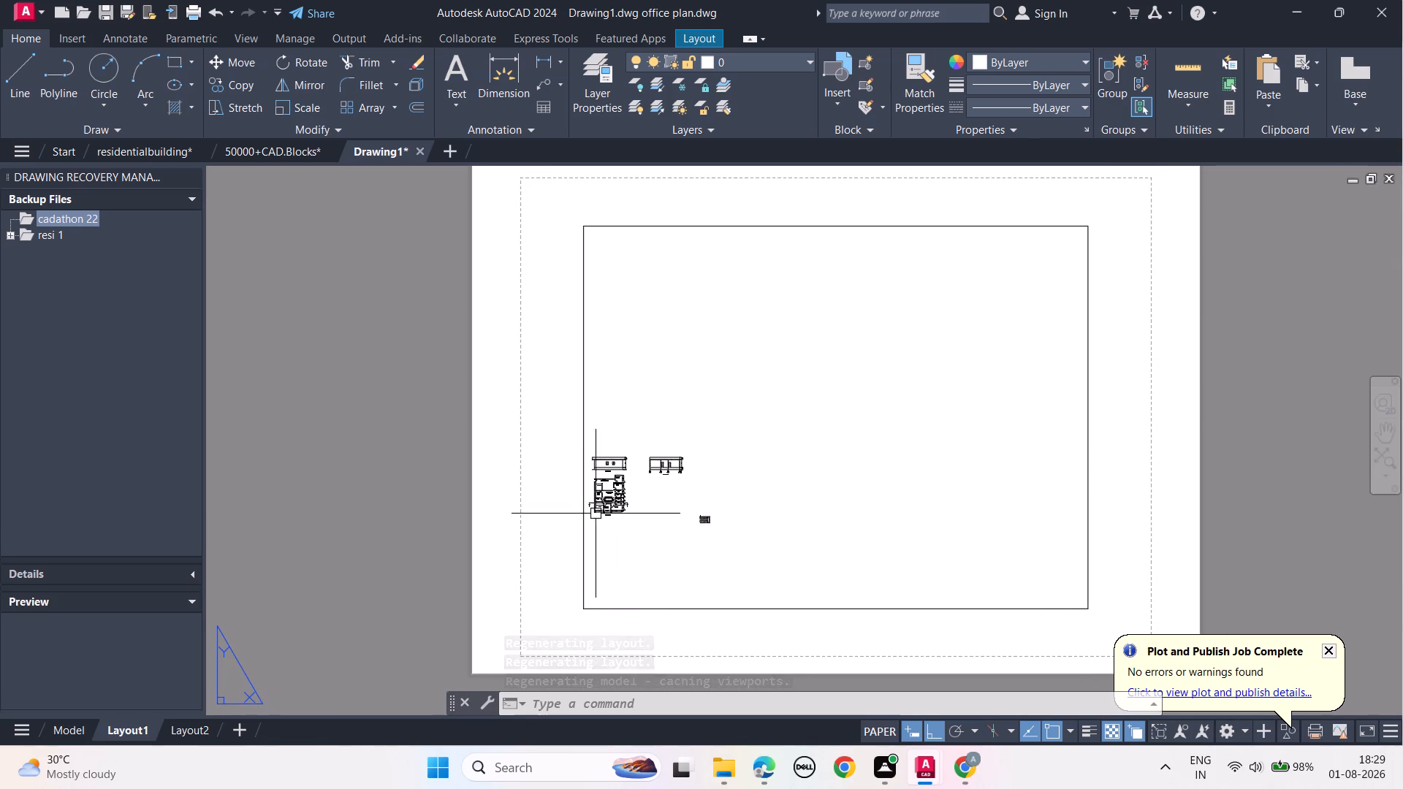
{"action": "left_click", "coordinate": [201, 732]}
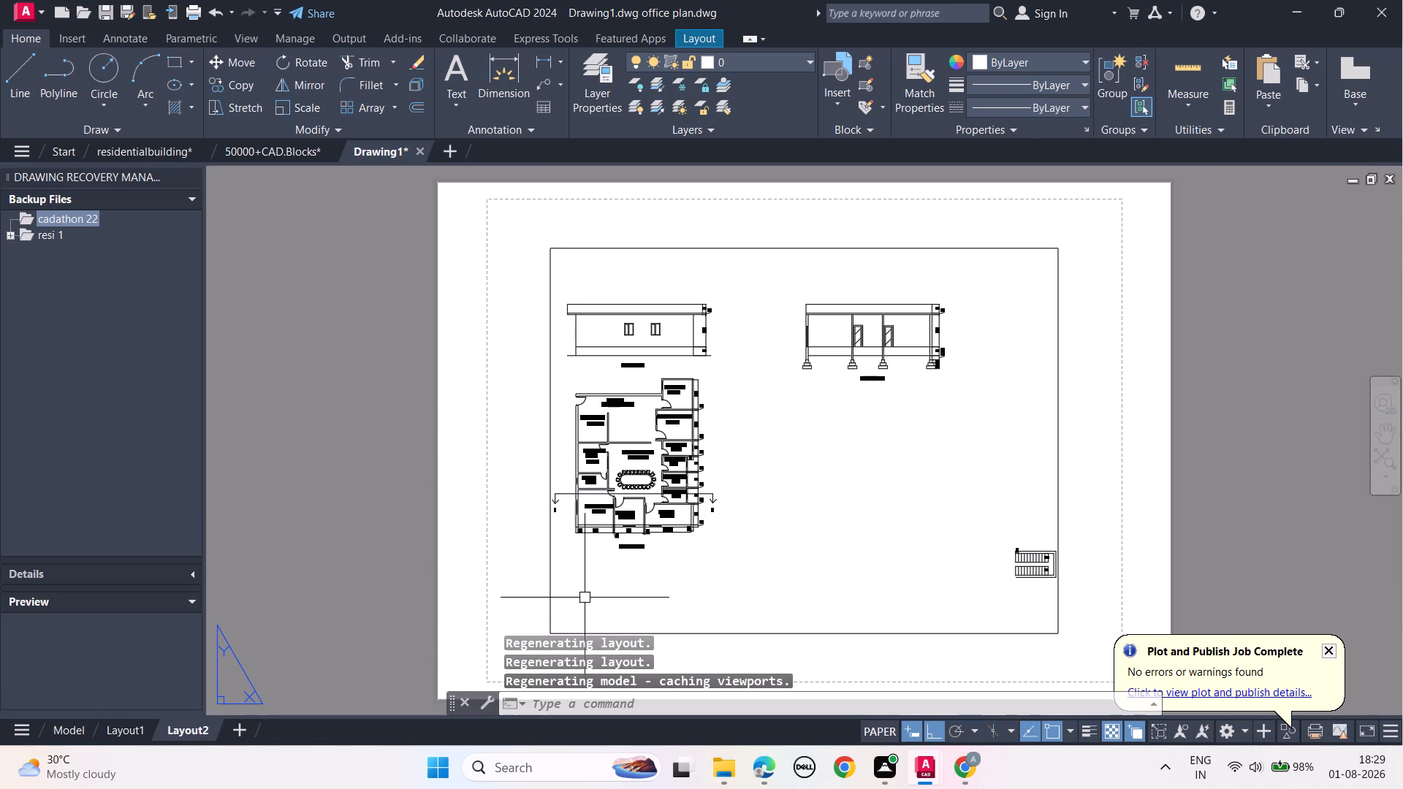
{"action": "scroll", "coordinate": [708, 443], "scroll_direction": "up", "scroll_amount": 1}
{"action": "scroll", "coordinate": [859, 420], "scroll_direction": "down", "scroll_amount": 1}
{"action": "middle_click_drag", "start_coordinate": [894, 427], "coordinate": [795, 447]}
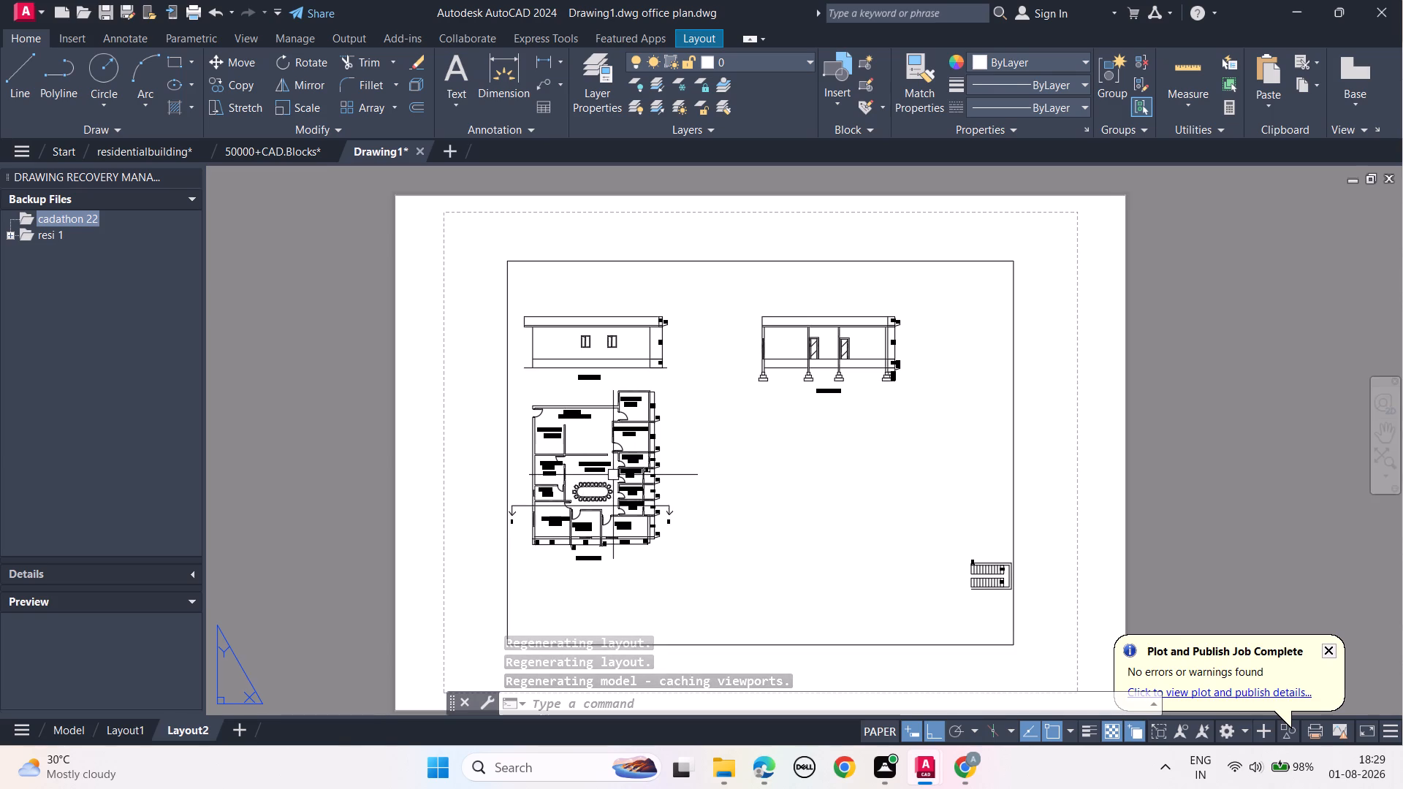
{"action": "scroll", "coordinate": [613, 475], "scroll_direction": "up", "scroll_amount": 1}
{"action": "scroll", "coordinate": [615, 473], "scroll_direction": "down", "scroll_amount": 1}
{"action": "middle_click_drag", "start_coordinate": [742, 484], "coordinate": [627, 476]}
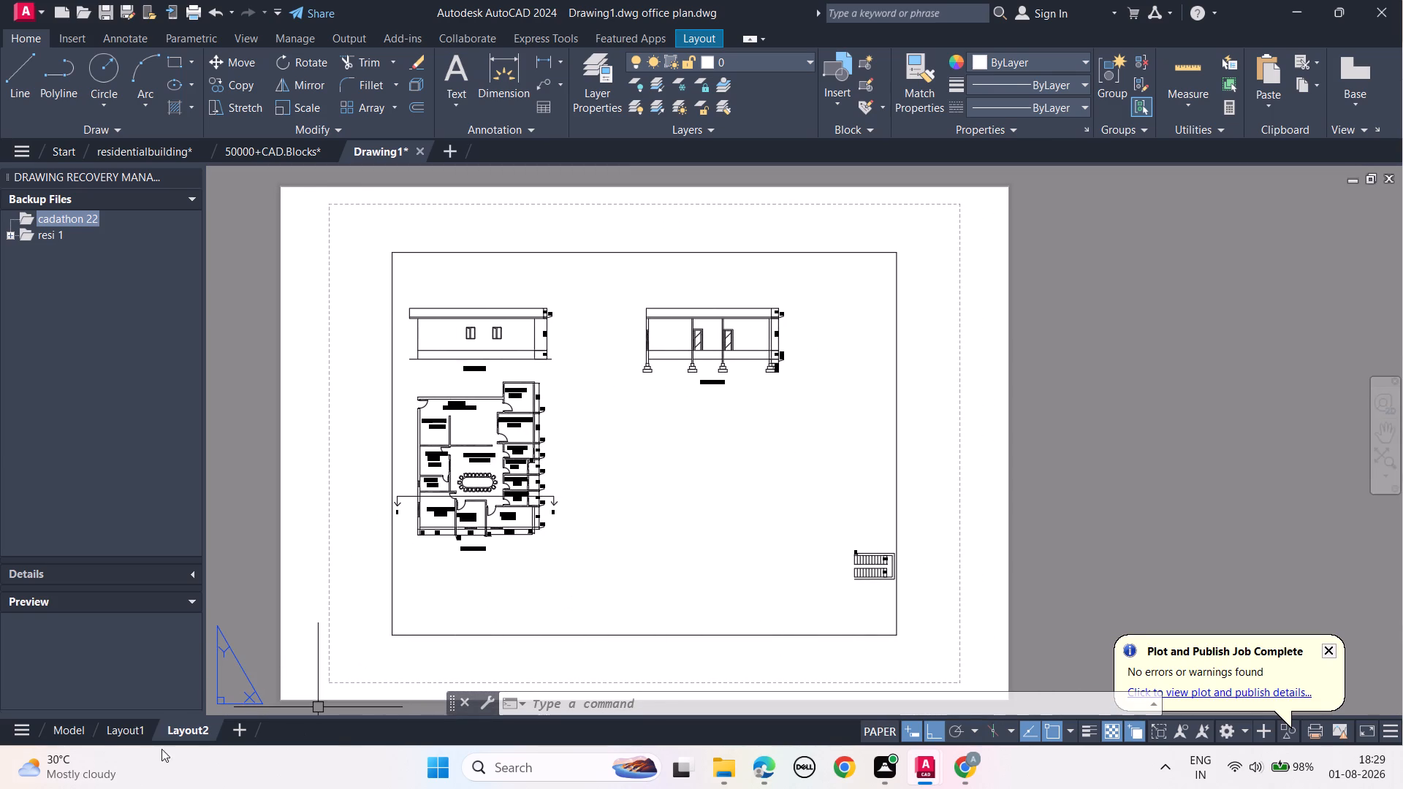
In model space, delete the stray stair-like drawing lying apart from the floor plan, elevation and section.
{"action": "left_click", "coordinate": [60, 731]}
{"action": "scroll", "coordinate": [843, 543], "scroll_direction": "down", "scroll_amount": 1}
{"action": "middle_click_drag", "start_coordinate": [932, 508], "coordinate": [664, 443]}
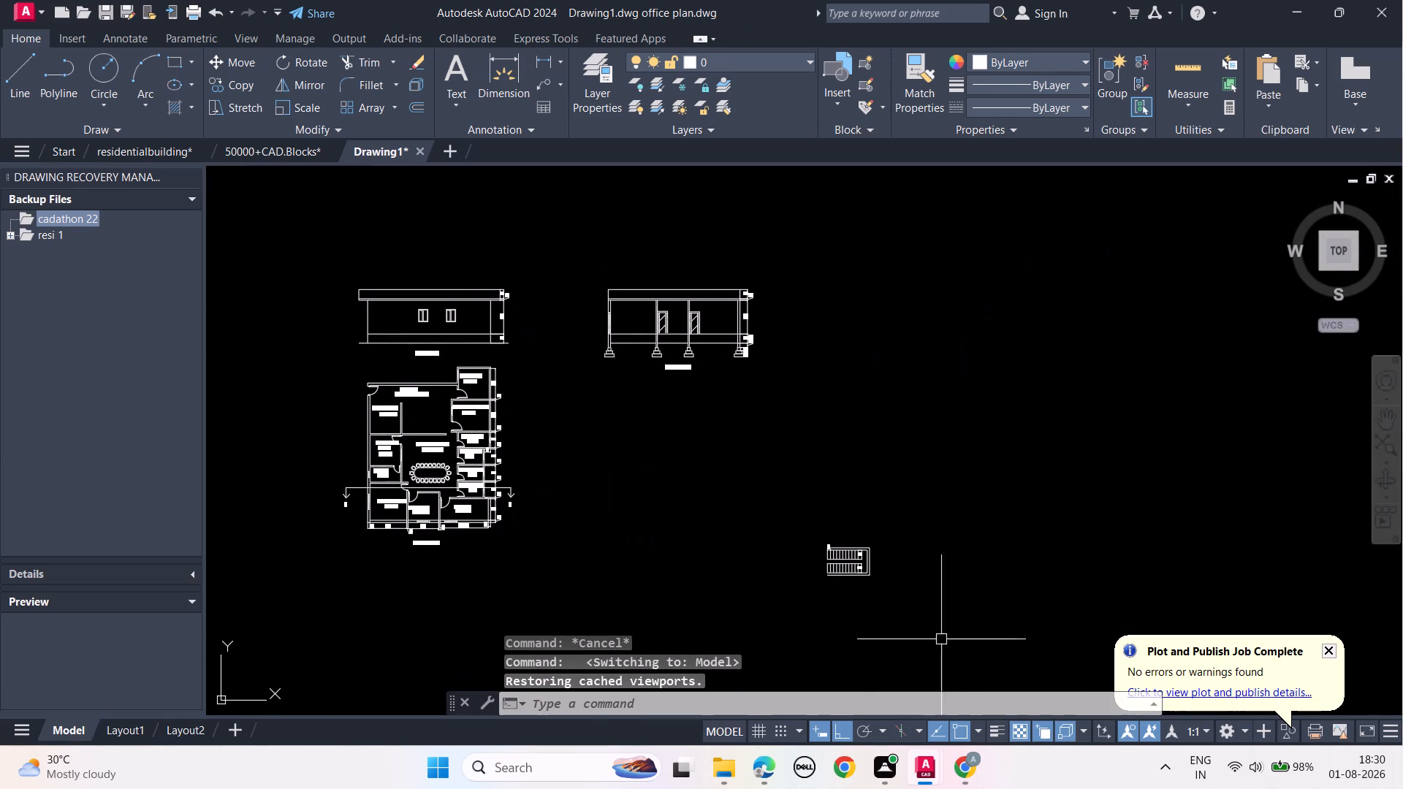
{"action": "left_click_drag", "start_coordinate": [929, 639], "coordinate": [910, 596]}
{"action": "left_click", "coordinate": [808, 519]}
{"action": "key", "text": "Delete"}
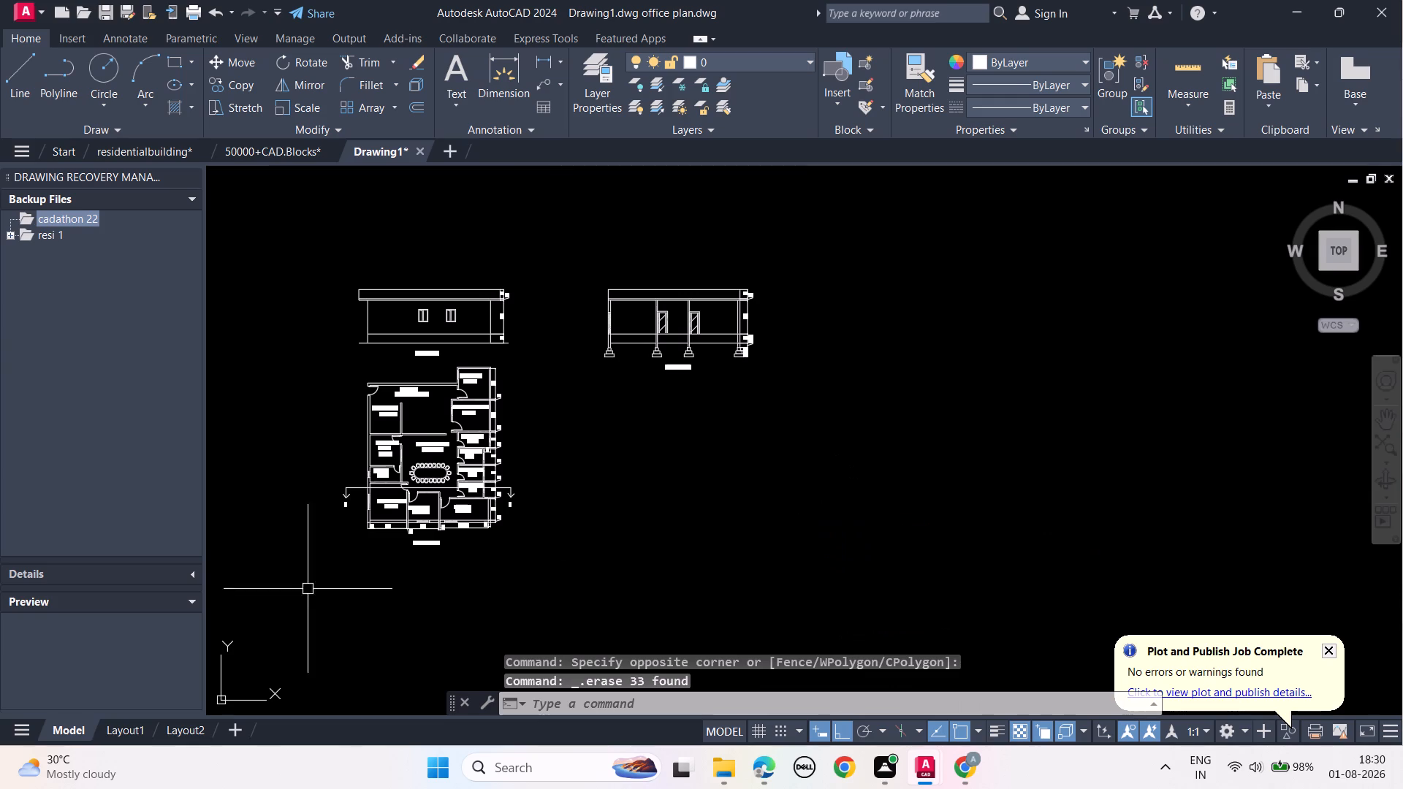
Activate the Layout1 viewport and enlarge the drawings inside it to a viewport scale of about 0.155.
{"action": "left_click", "coordinate": [133, 728]}
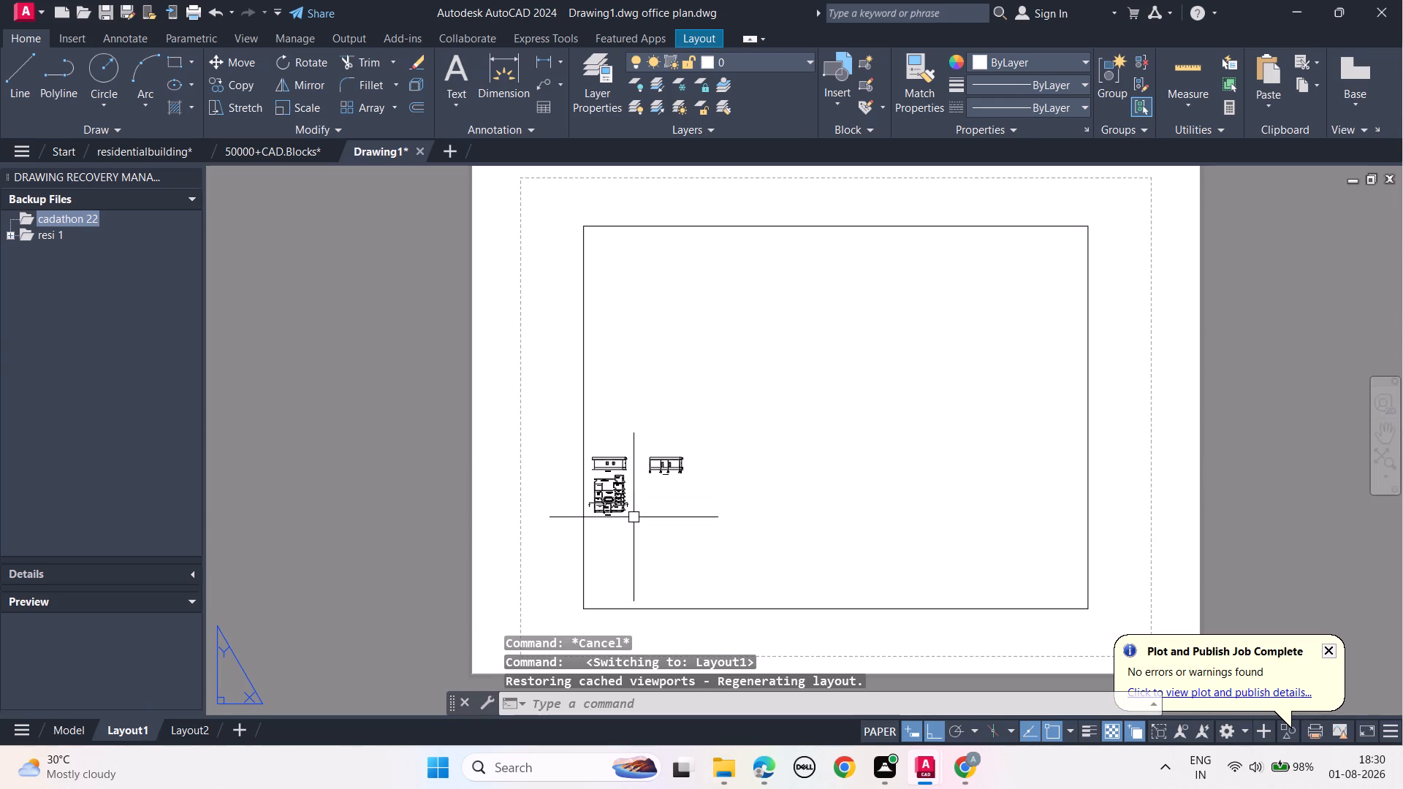
{"action": "scroll", "coordinate": [658, 466], "scroll_direction": "up", "scroll_amount": 1}
{"action": "scroll", "coordinate": [658, 466], "scroll_direction": "down", "scroll_amount": 1}
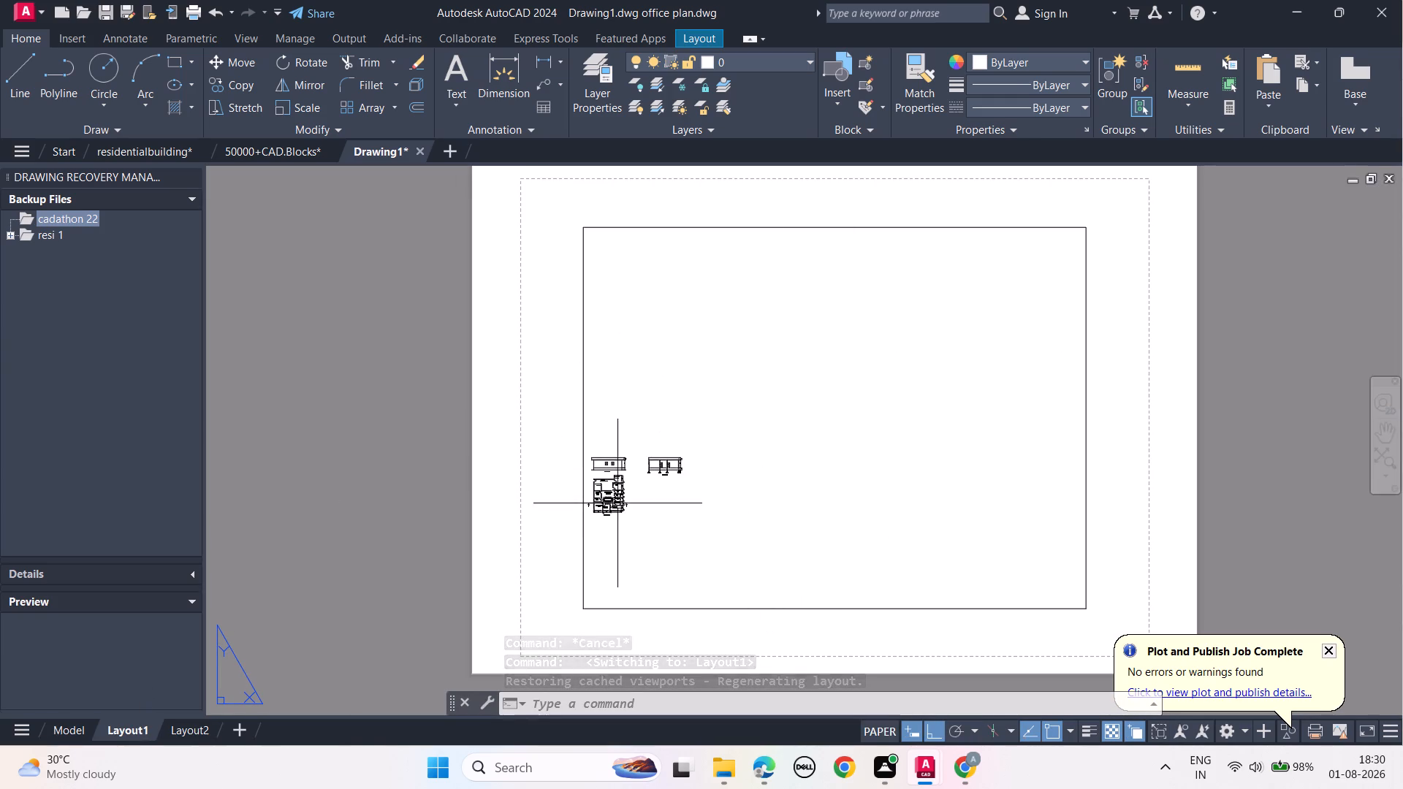
{"action": "double_click", "coordinate": [612, 500]}
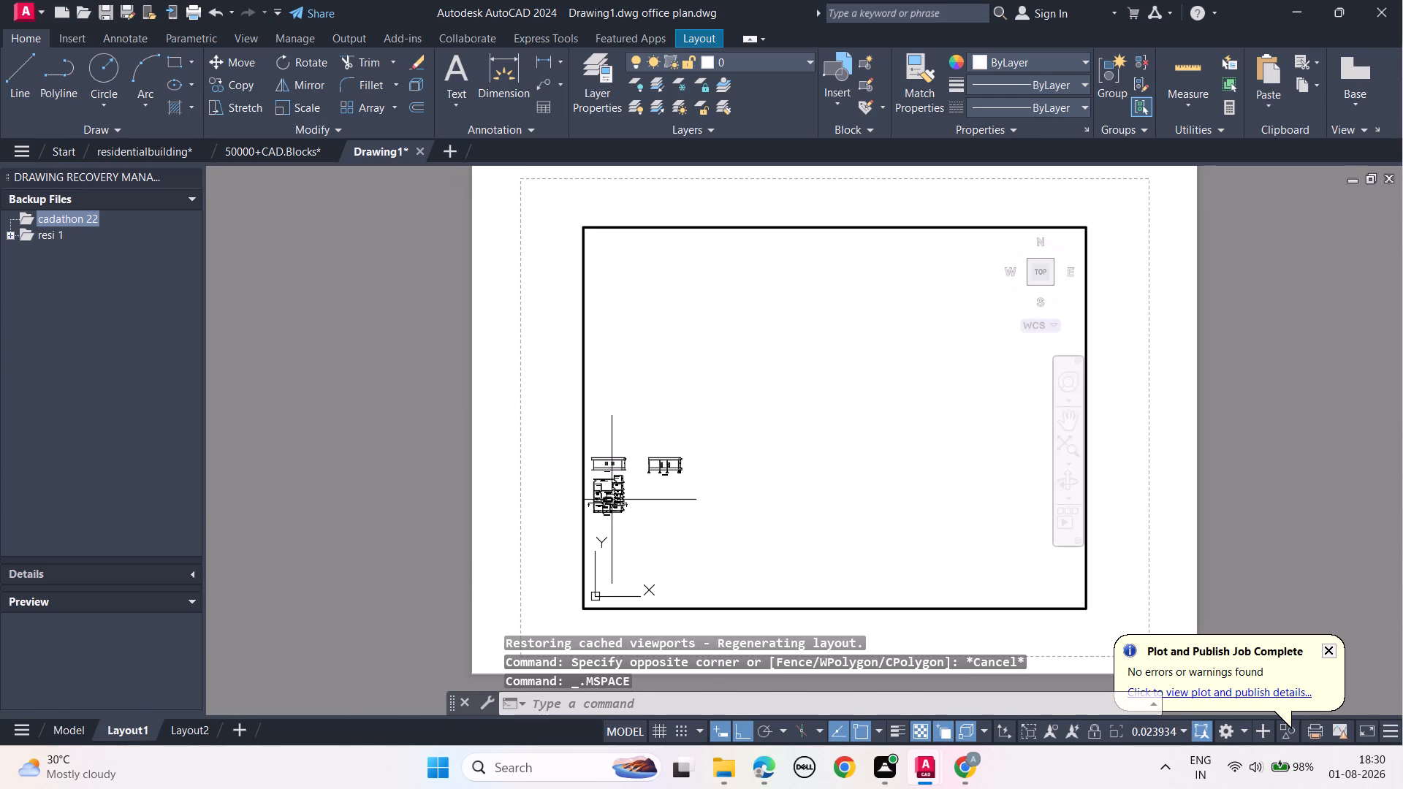
{"action": "left_click", "coordinate": [754, 403]}
{"action": "key", "text": "Escape"}
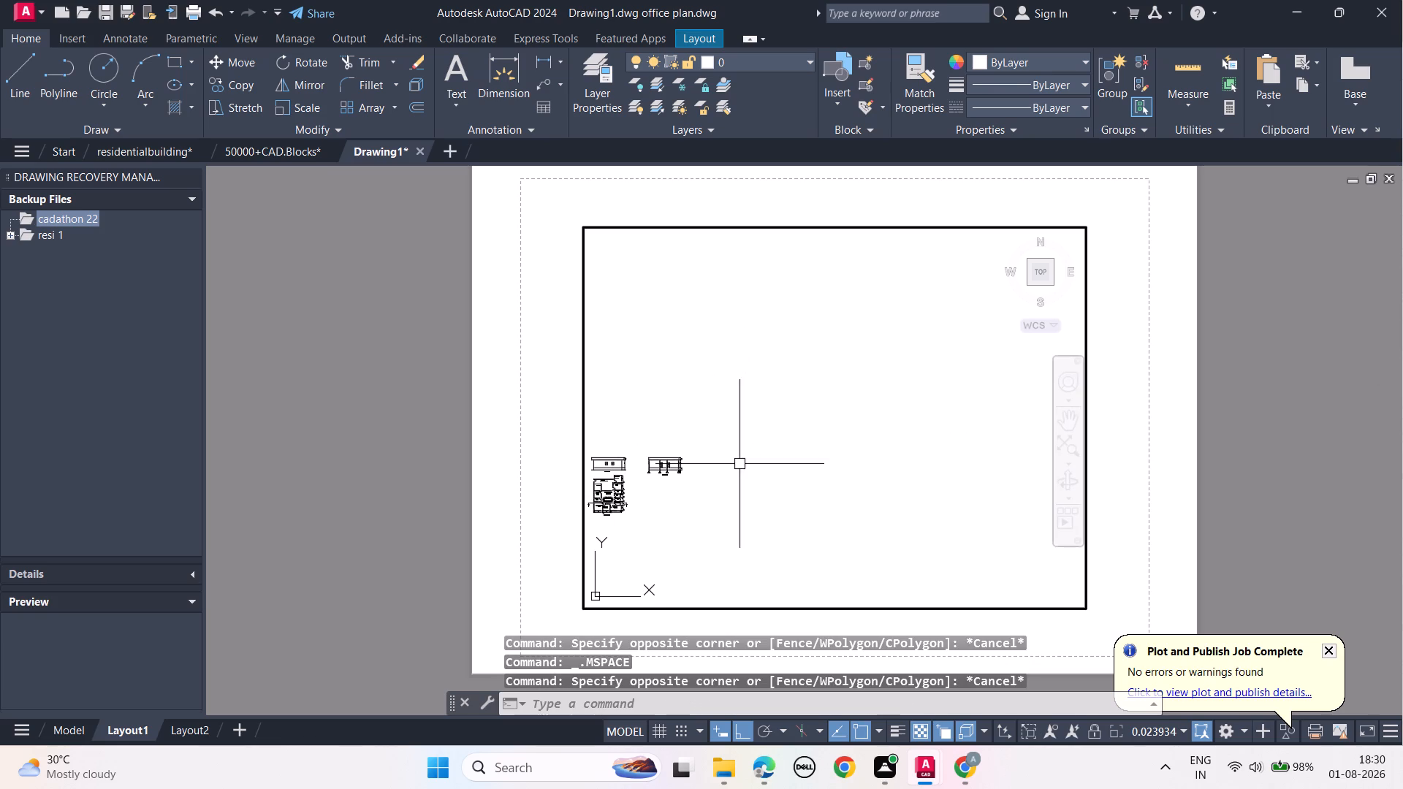
{"action": "scroll", "coordinate": [739, 464], "scroll_direction": "up", "scroll_amount": 2}
{"action": "middle_click_drag", "start_coordinate": [735, 497], "coordinate": [742, 496]}
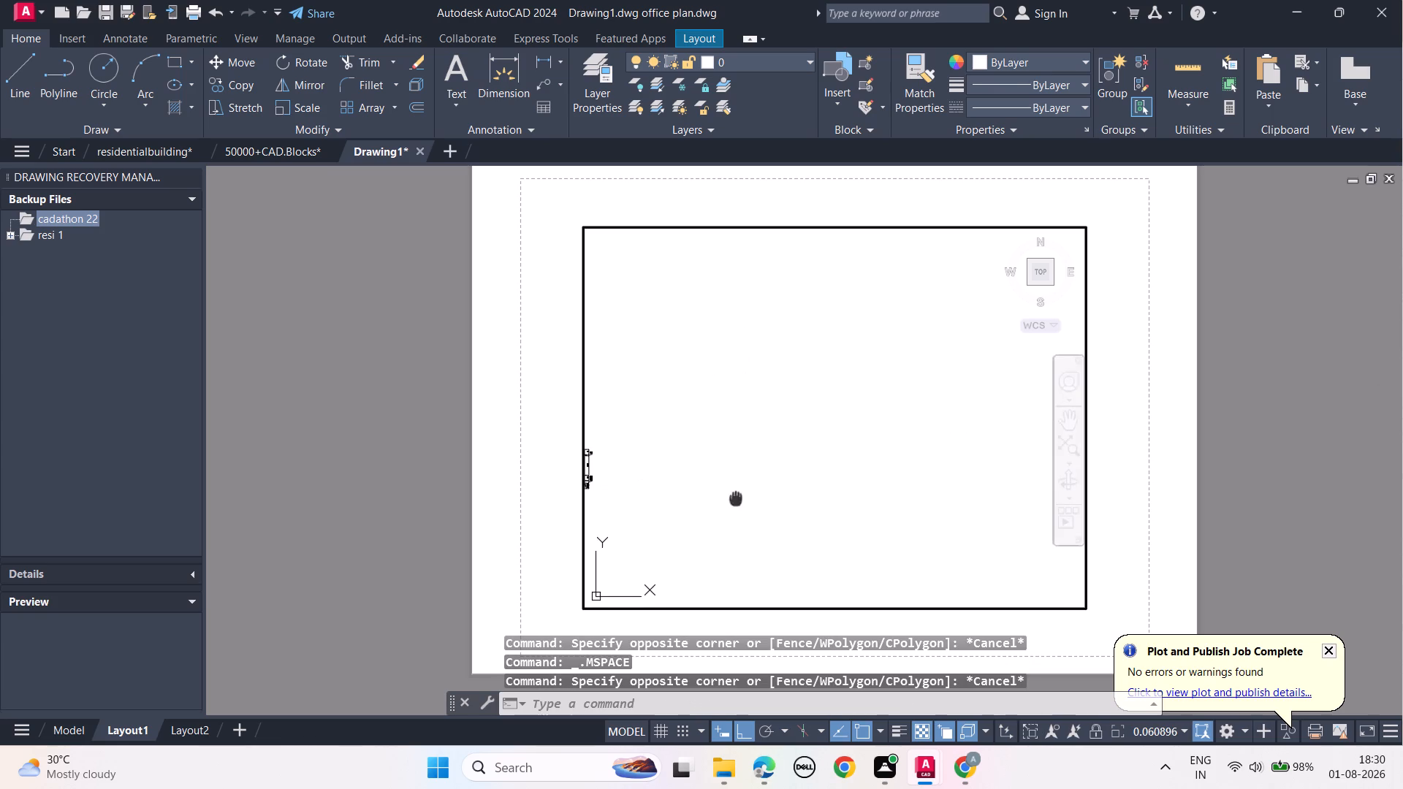
{"action": "middle_click_drag", "start_coordinate": [742, 496], "coordinate": [1024, 421]}
{"action": "scroll", "coordinate": [872, 453], "scroll_direction": "up", "scroll_amount": 1}
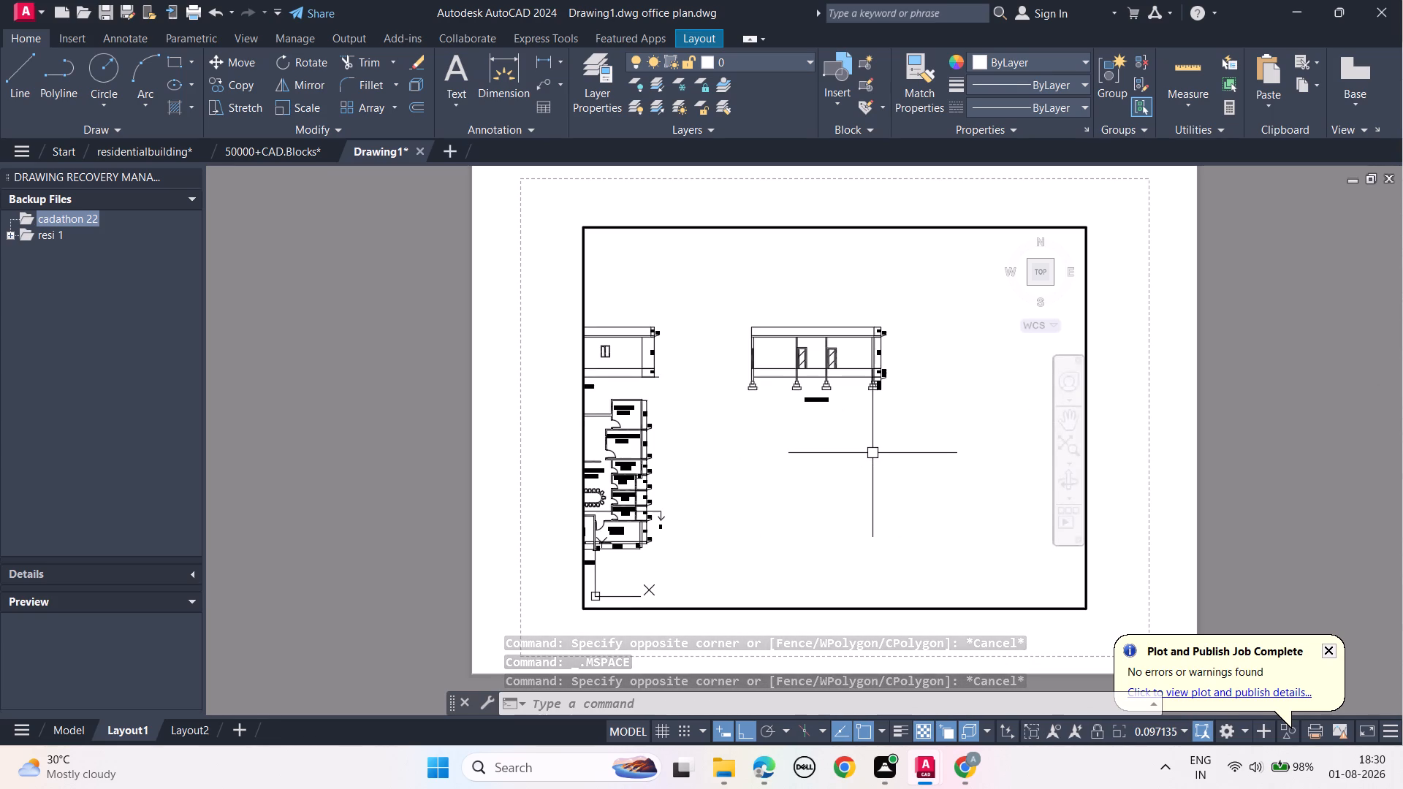
{"action": "middle_click_drag", "start_coordinate": [873, 453], "coordinate": [974, 422]}
{"action": "scroll", "coordinate": [913, 438], "scroll_direction": "up", "scroll_amount": 1}
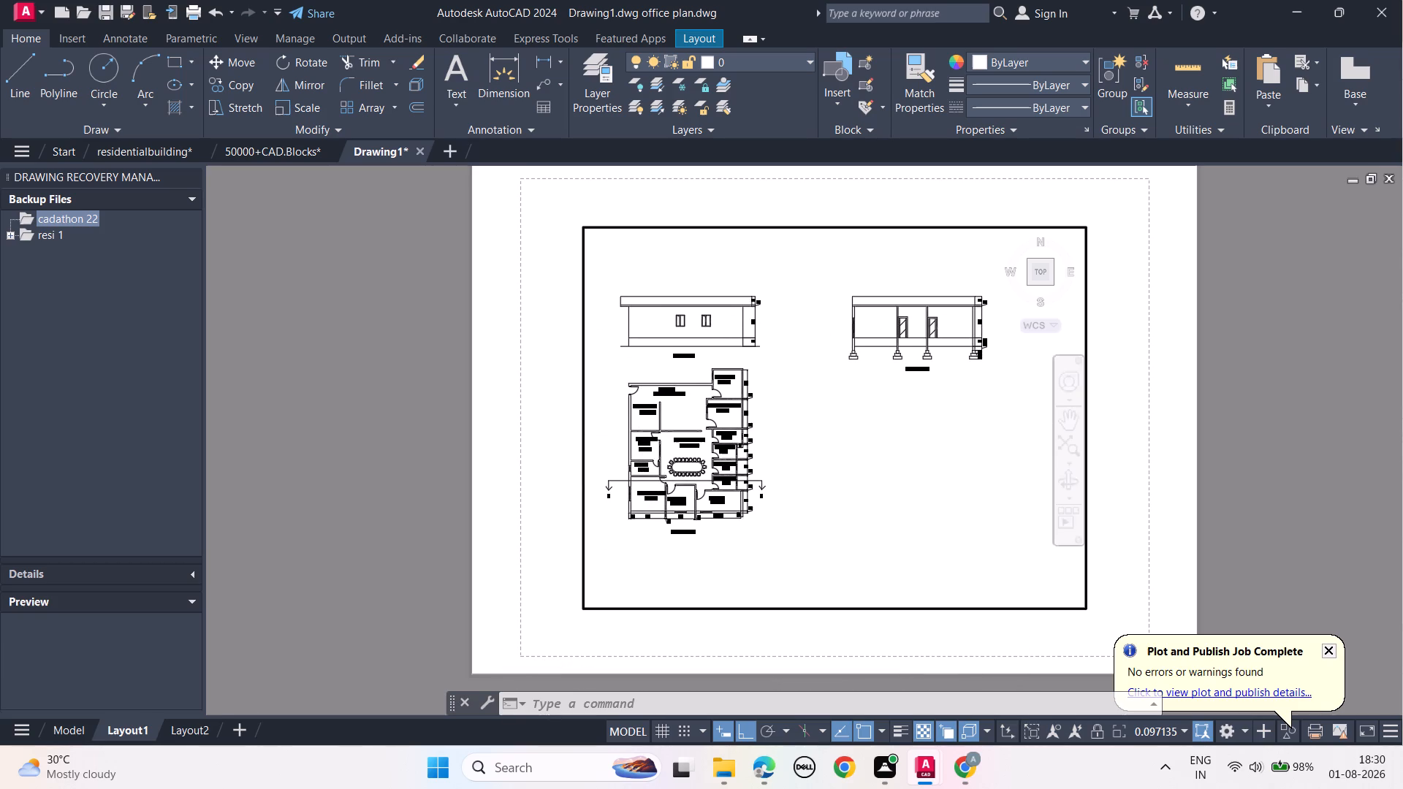
{"action": "middle_click_drag", "start_coordinate": [913, 438], "coordinate": [934, 487]}
{"action": "middle_click_drag", "start_coordinate": [914, 479], "coordinate": [1002, 460]}
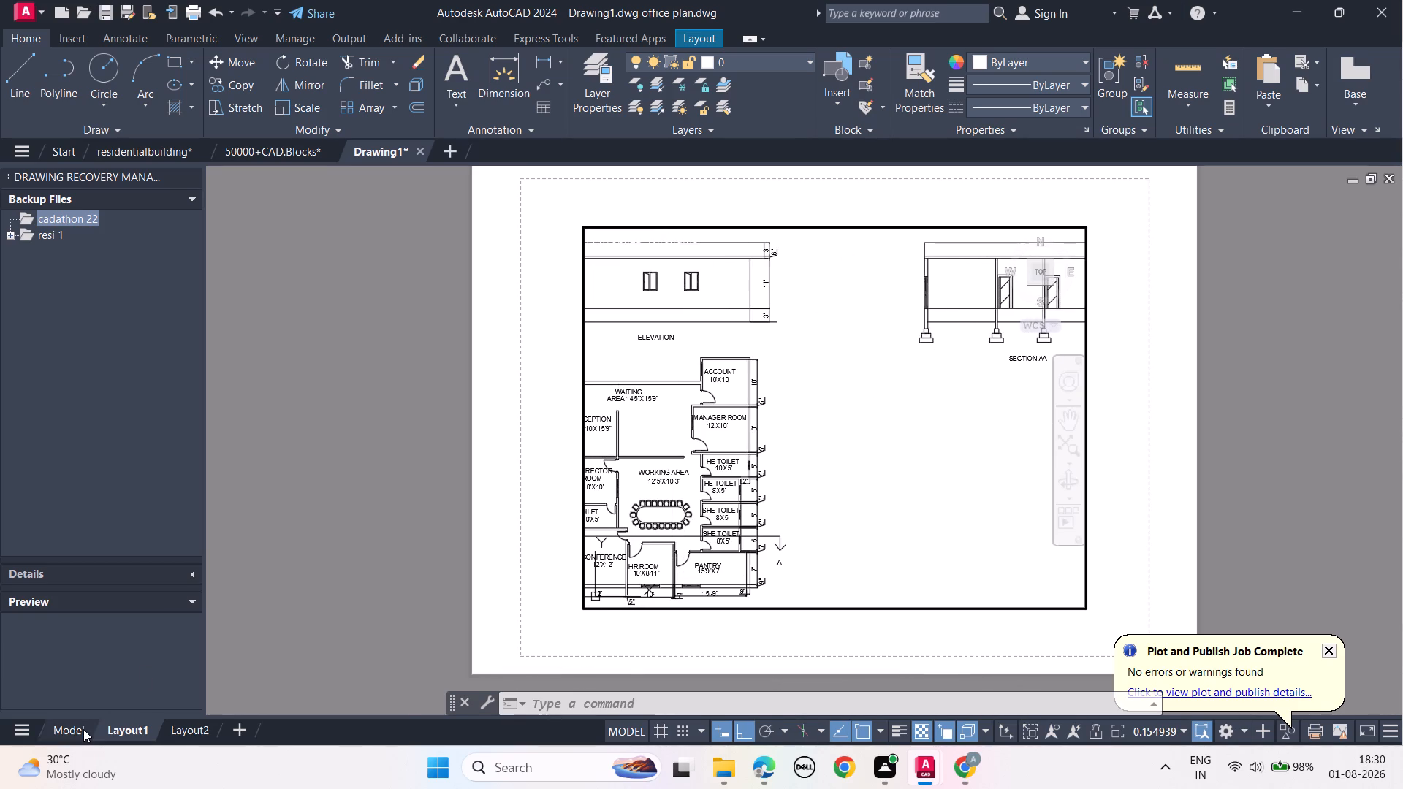
In model space, move the whole SECTION AA drawing with its title horizontally until it sits close beside the elevation.
{"action": "left_click", "coordinate": [83, 729]}
{"action": "left_click", "coordinate": [836, 397]}
{"action": "left_click", "coordinate": [583, 271]}
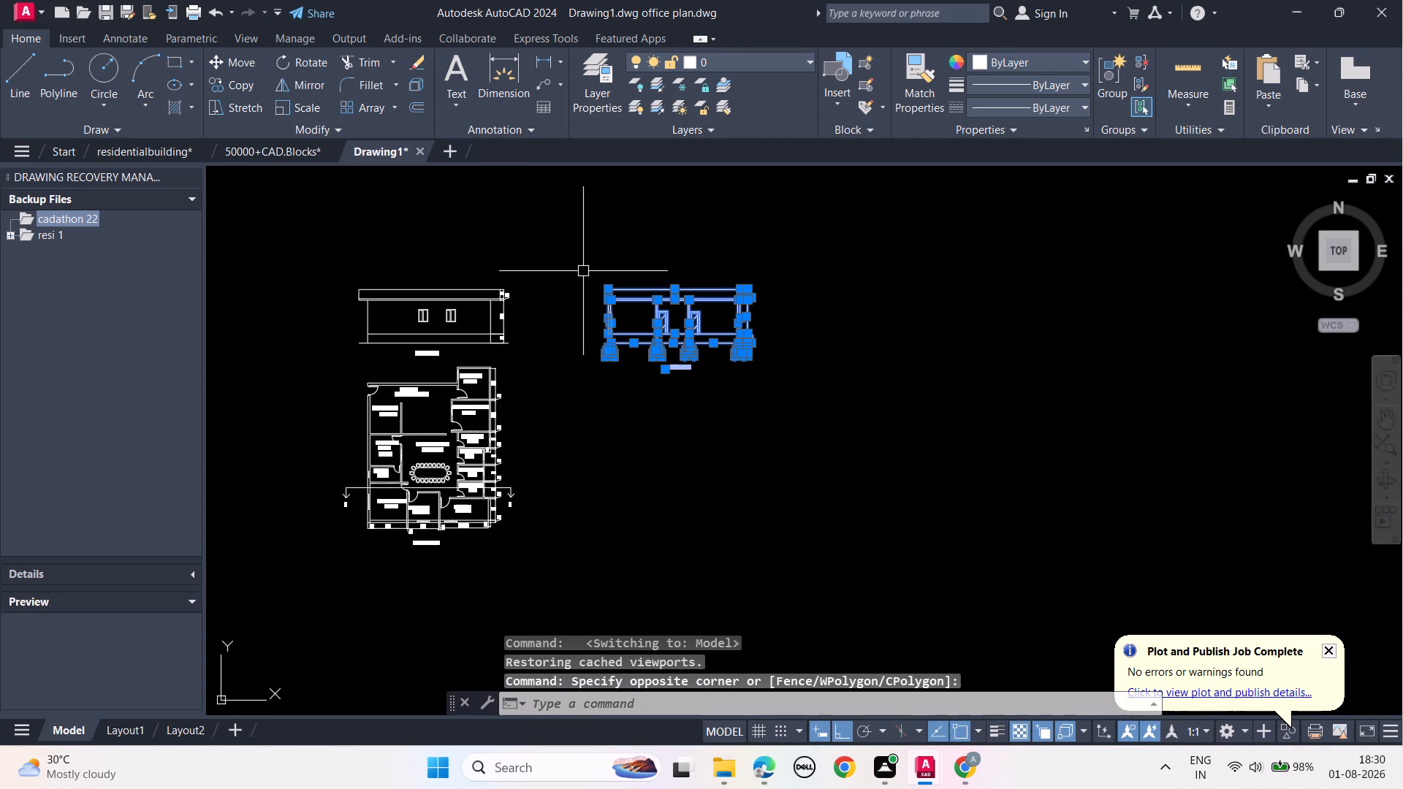
{"action": "type", "text": "MO"}
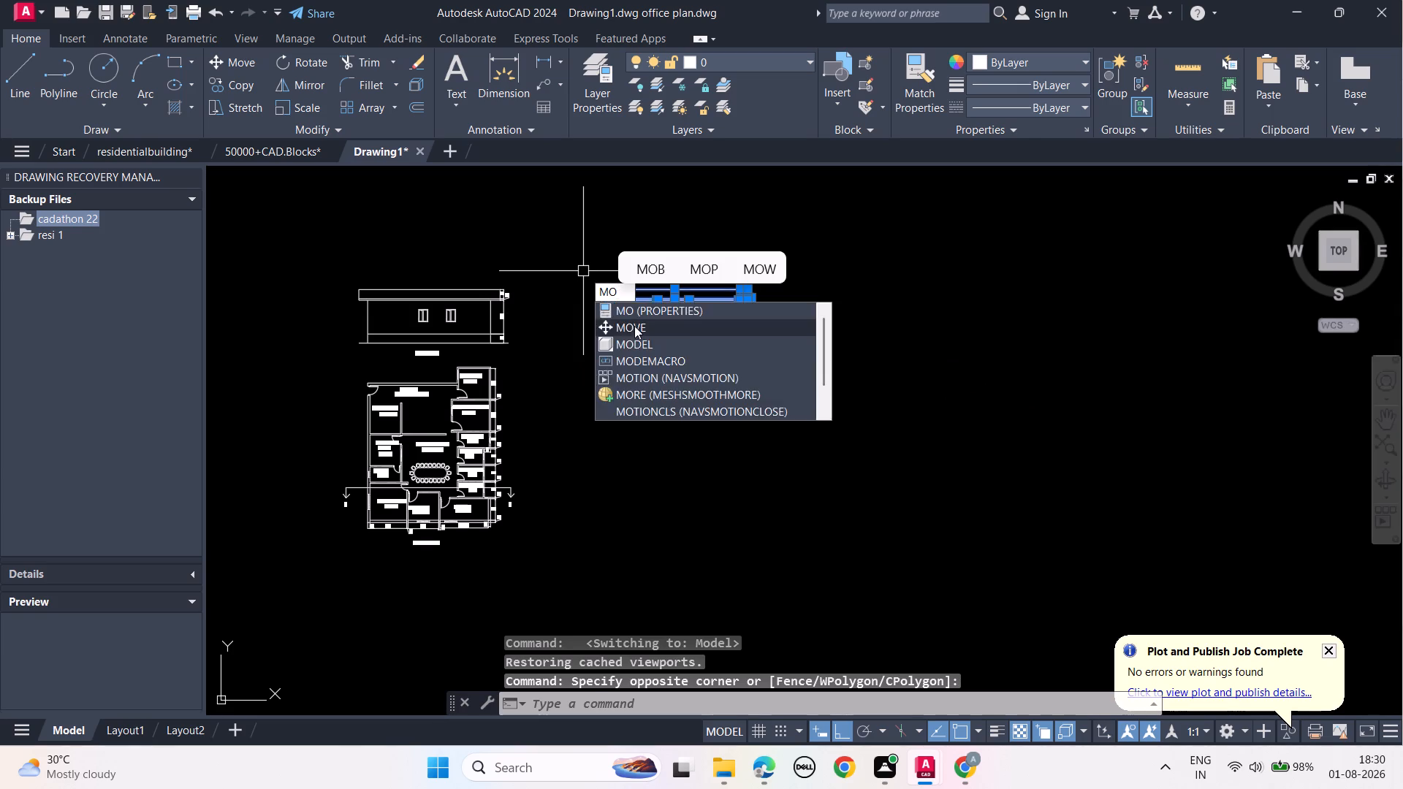
{"action": "left_click", "coordinate": [634, 329]}
{"action": "left_click", "coordinate": [635, 320]}
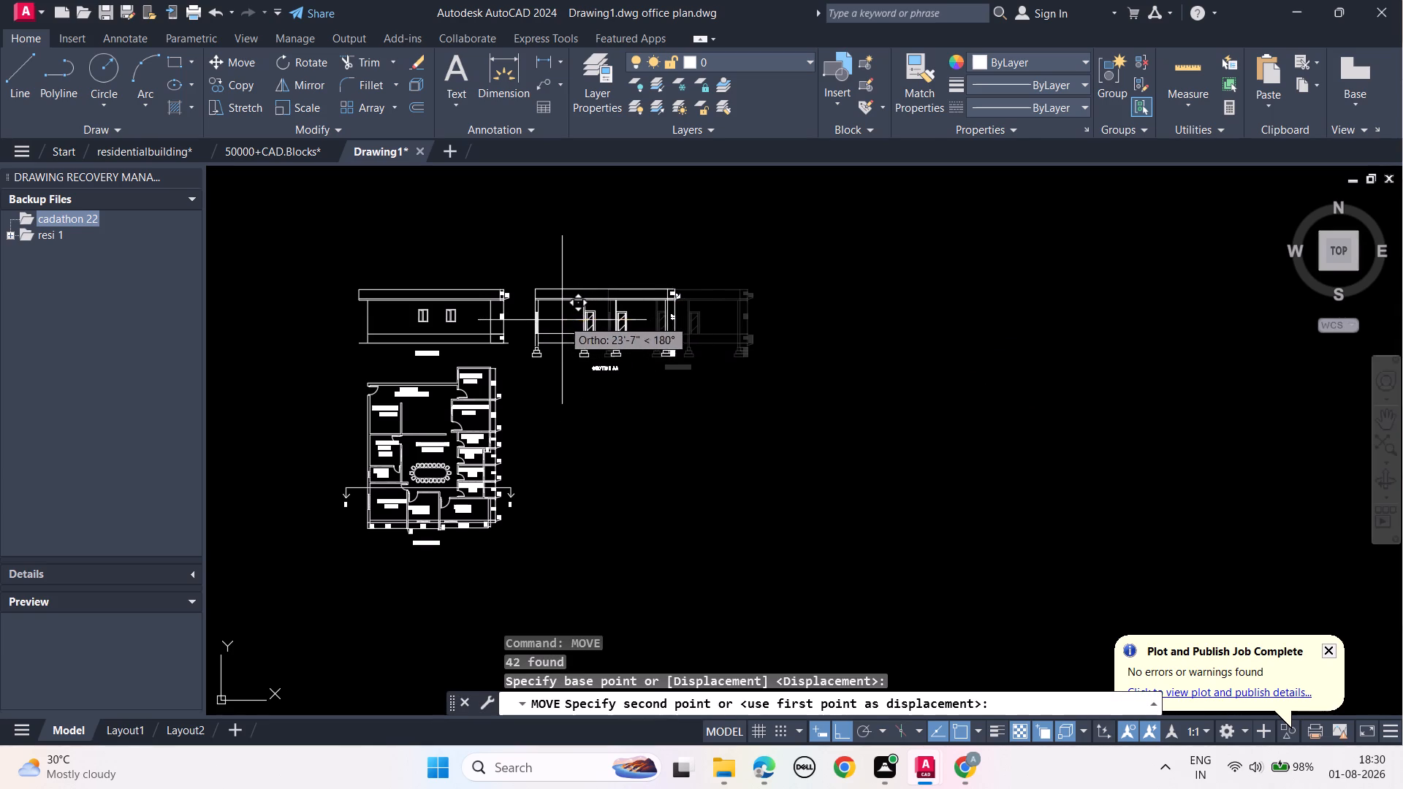
{"action": "left_click", "coordinate": [549, 326]}
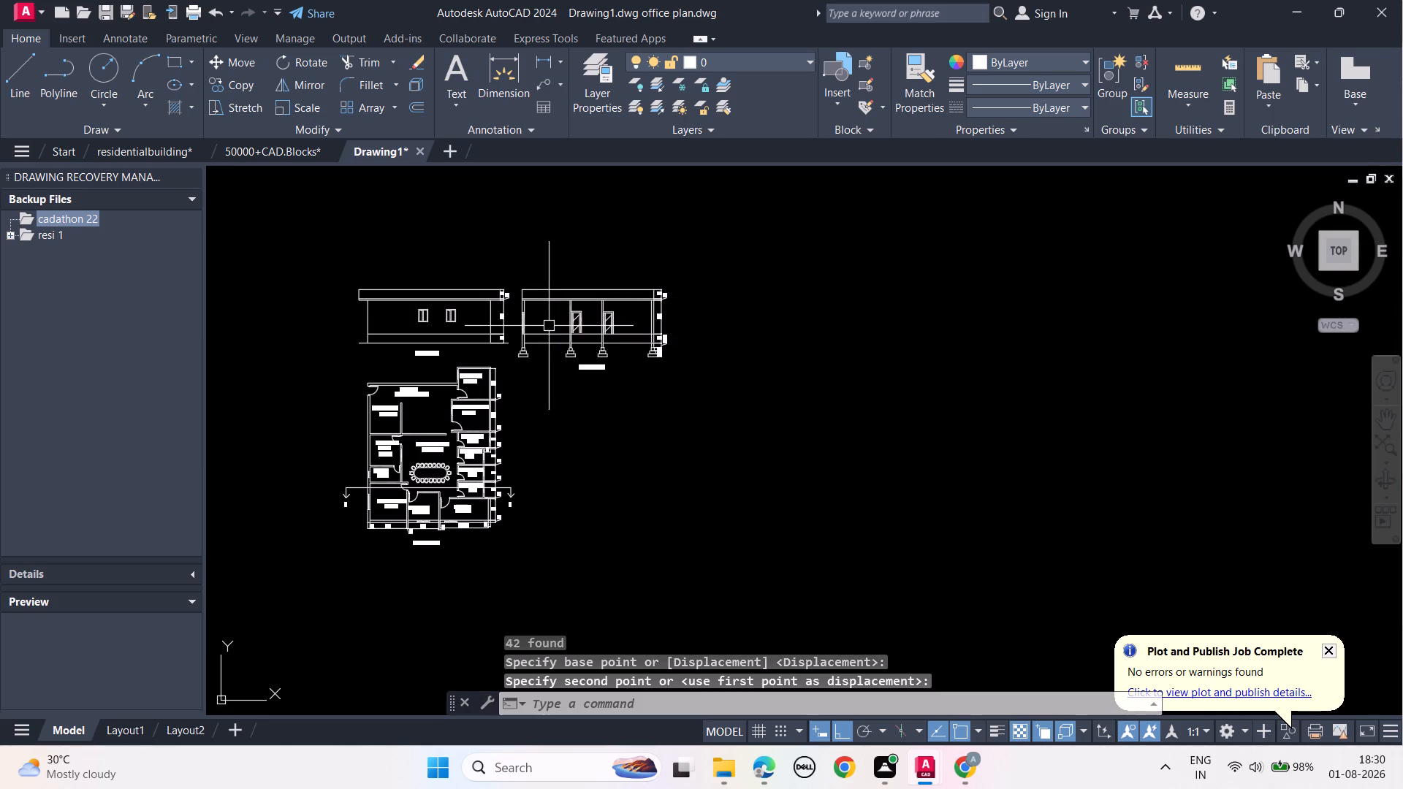
{"action": "key", "text": "Escape"}
{"action": "key", "text": "Escape"}
{"action": "key", "text": "Escape"}
{"action": "key", "text": "Escape"}
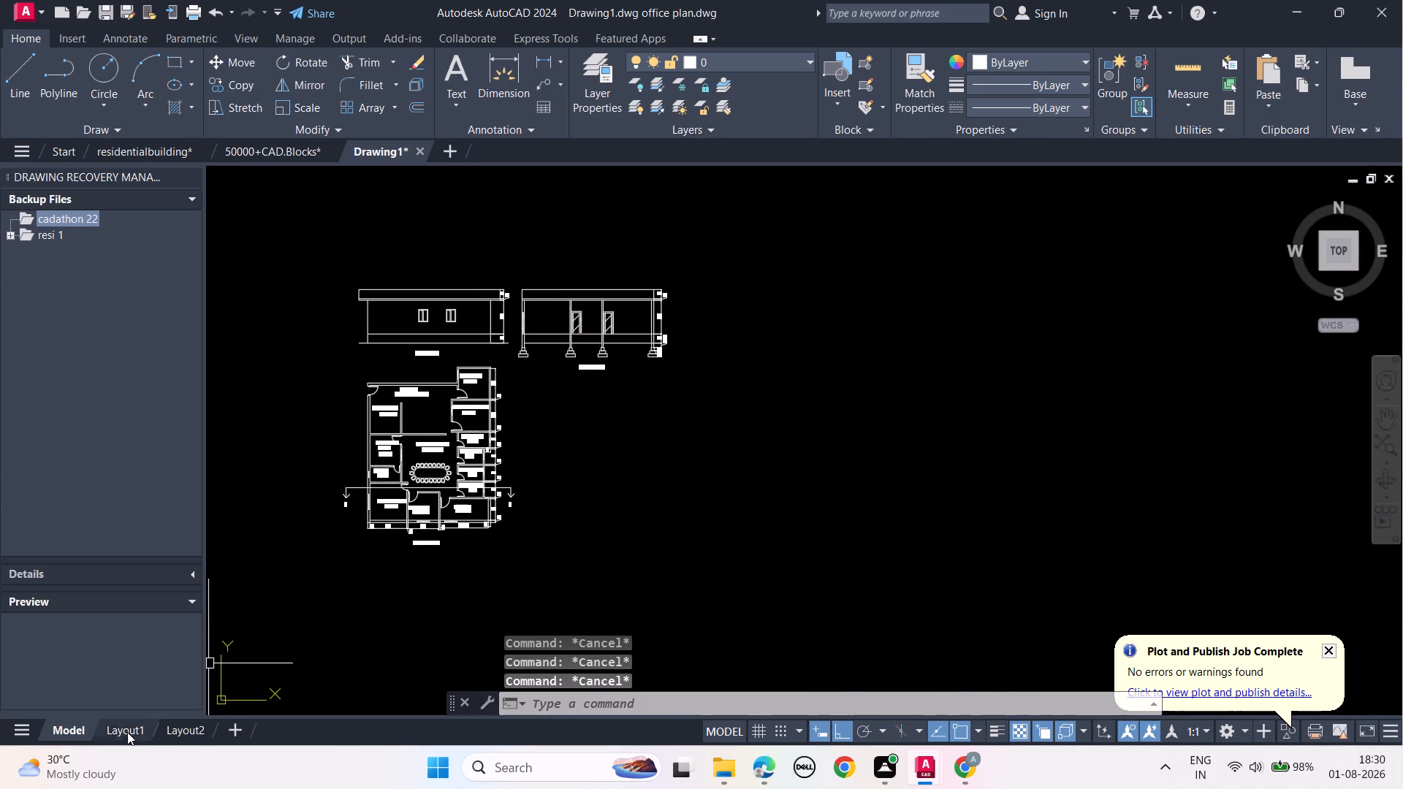
Reposition the drawings inside the Layout1 viewport so the elevation, section and floor plan all fit within its frame.
{"action": "left_click", "coordinate": [129, 731]}
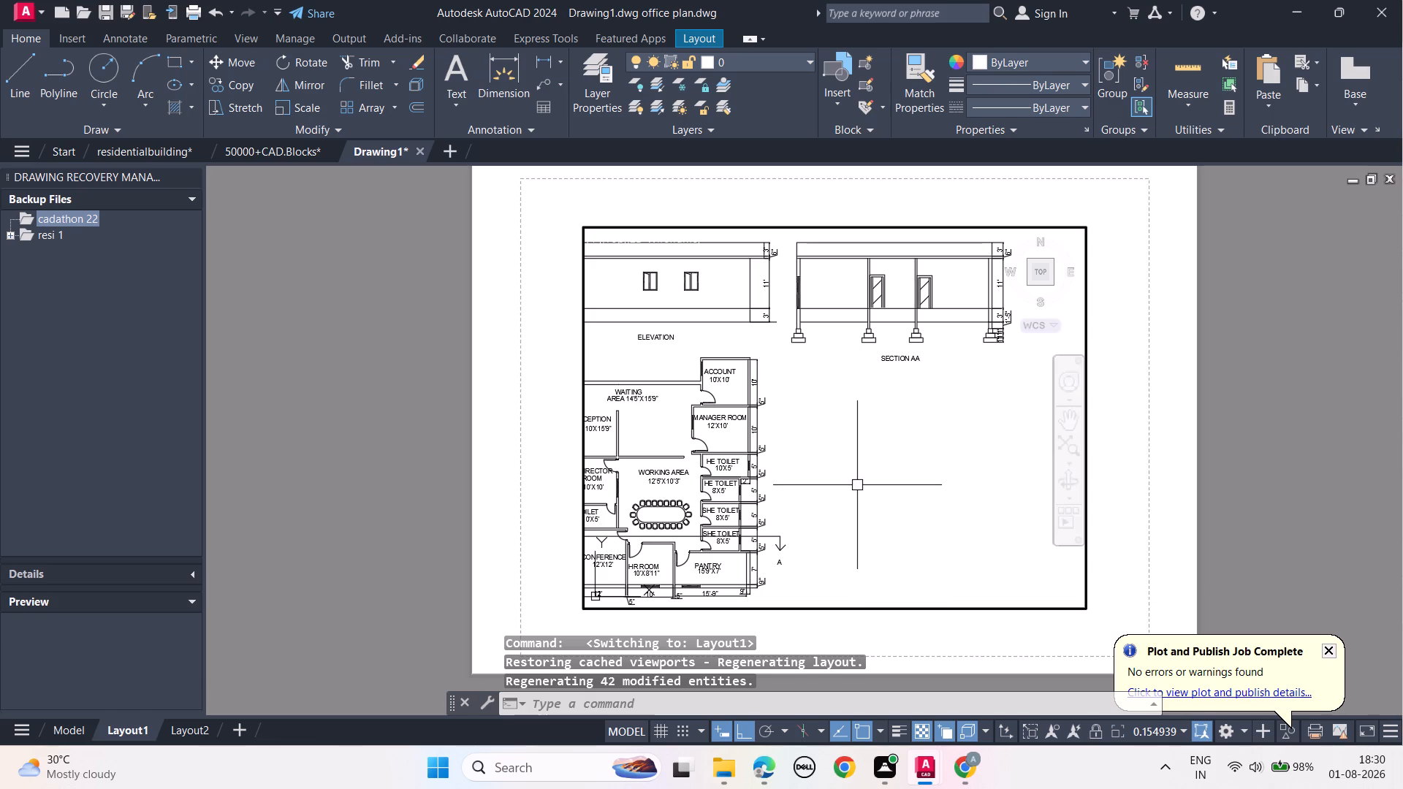
{"action": "left_click_drag", "start_coordinate": [850, 482], "coordinate": [911, 482]}
{"action": "key", "text": "Escape"}
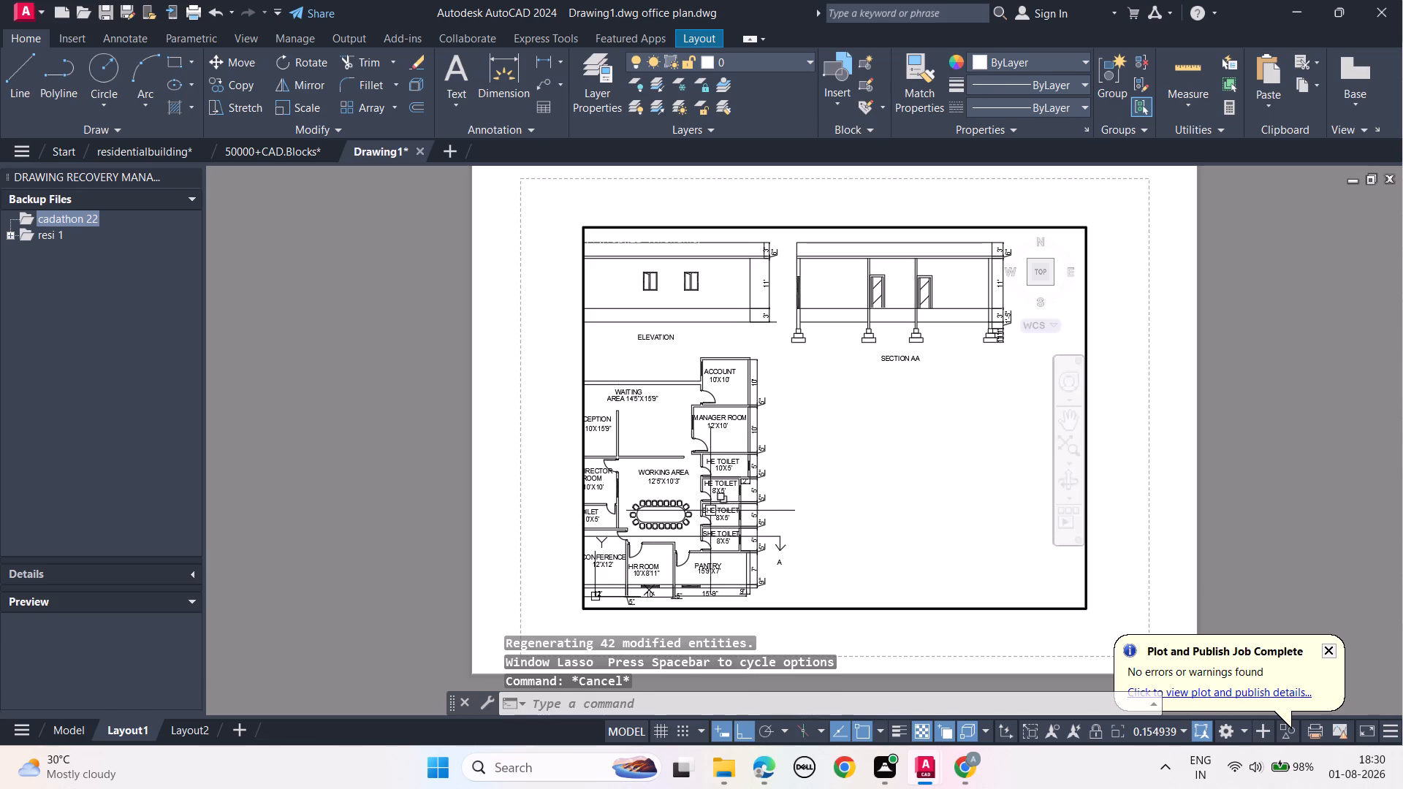
{"action": "middle_click_drag", "start_coordinate": [707, 510], "coordinate": [758, 512]}
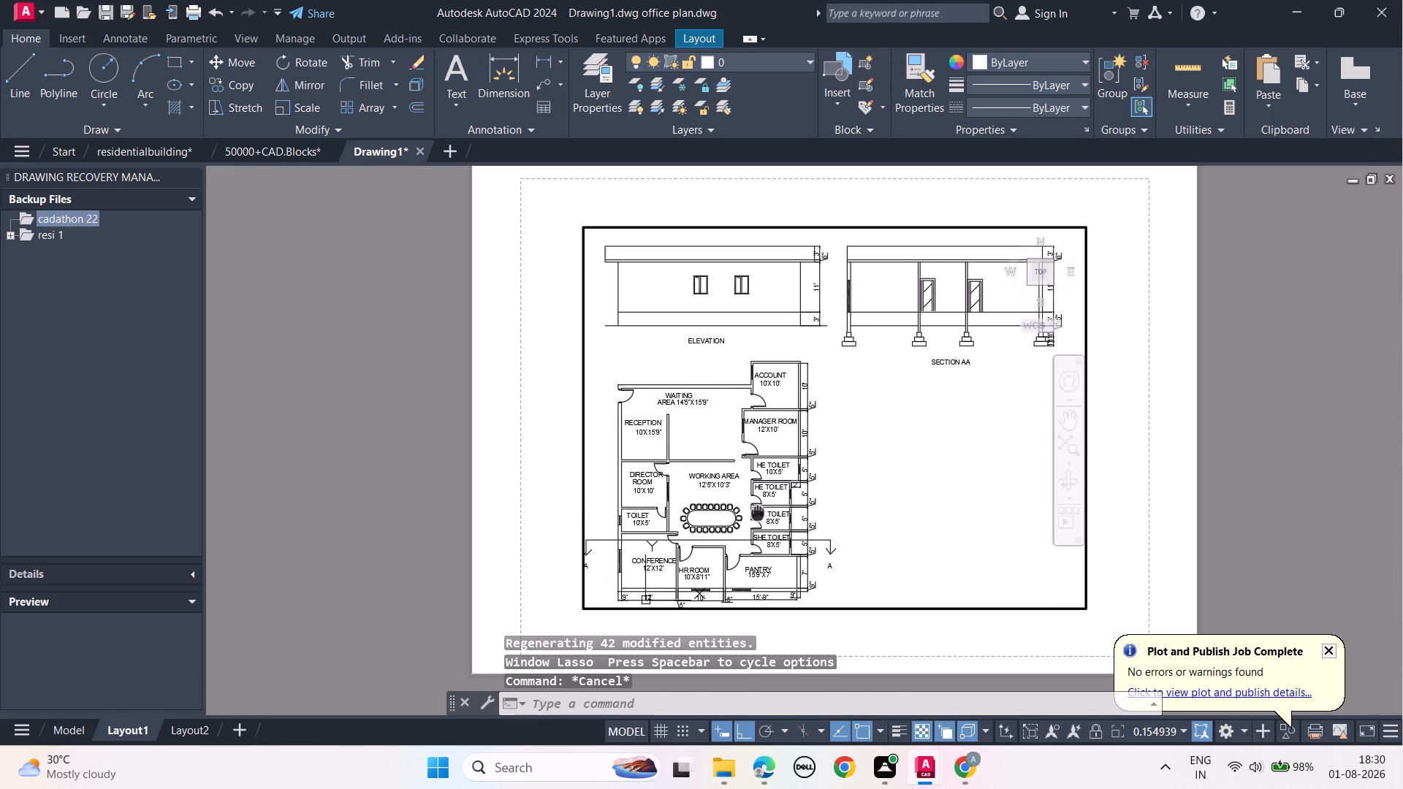
{"action": "middle_click_drag", "start_coordinate": [758, 512], "coordinate": [769, 504]}
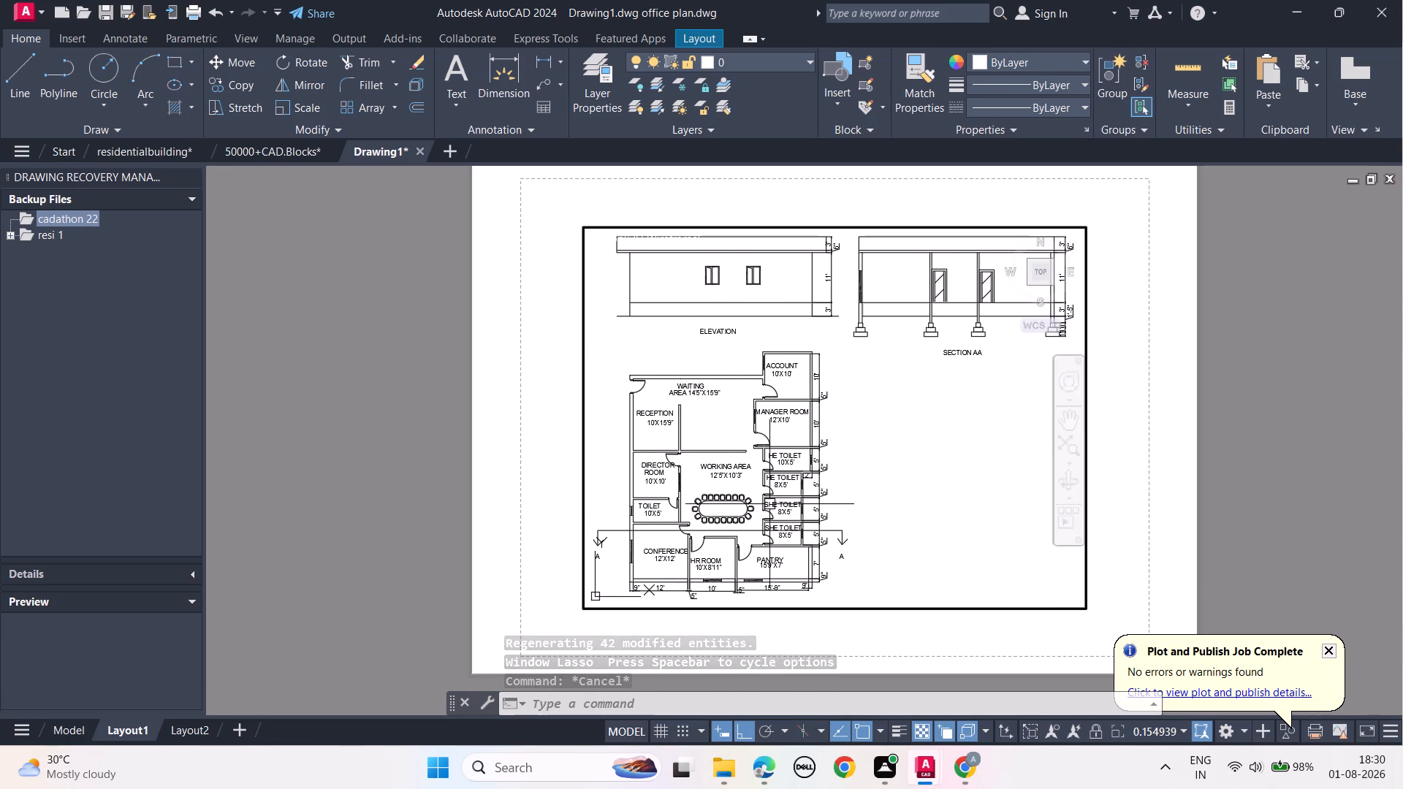
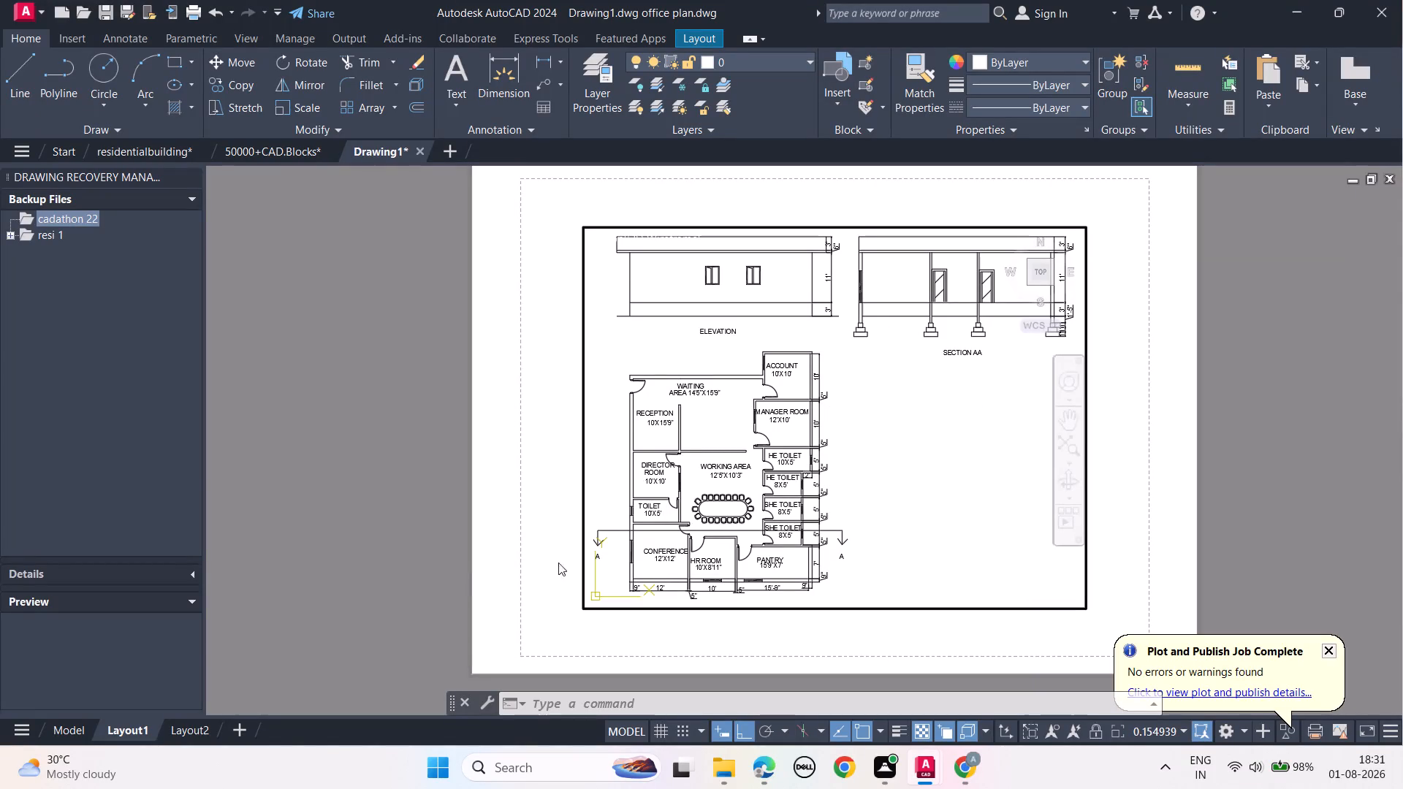
Start a single-sheet plot of Layout1 and set the plotter to DWG To PDF.pc3.
{"action": "right_click", "coordinate": [129, 726]}
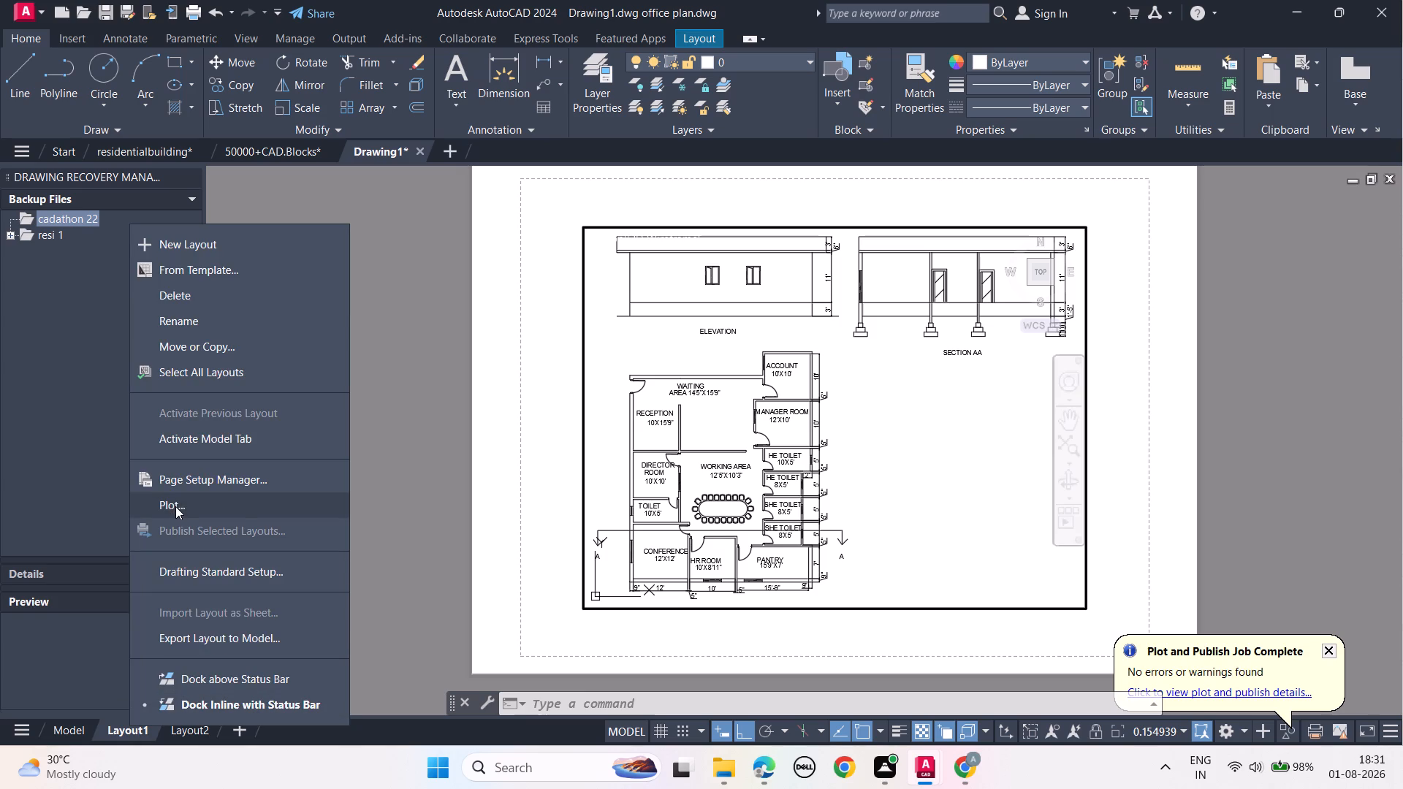
{"action": "left_click", "coordinate": [175, 506]}
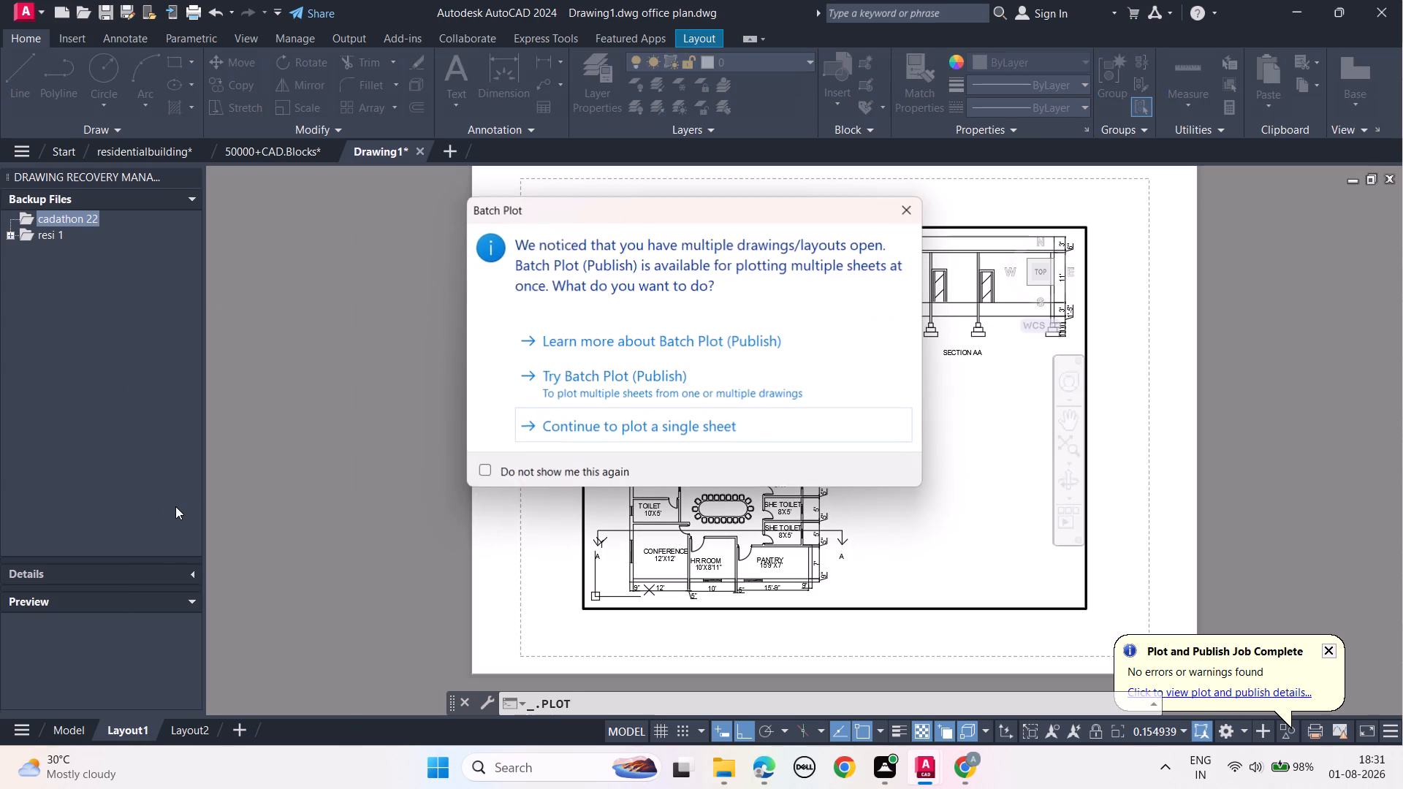
{"action": "left_click", "coordinate": [634, 424]}
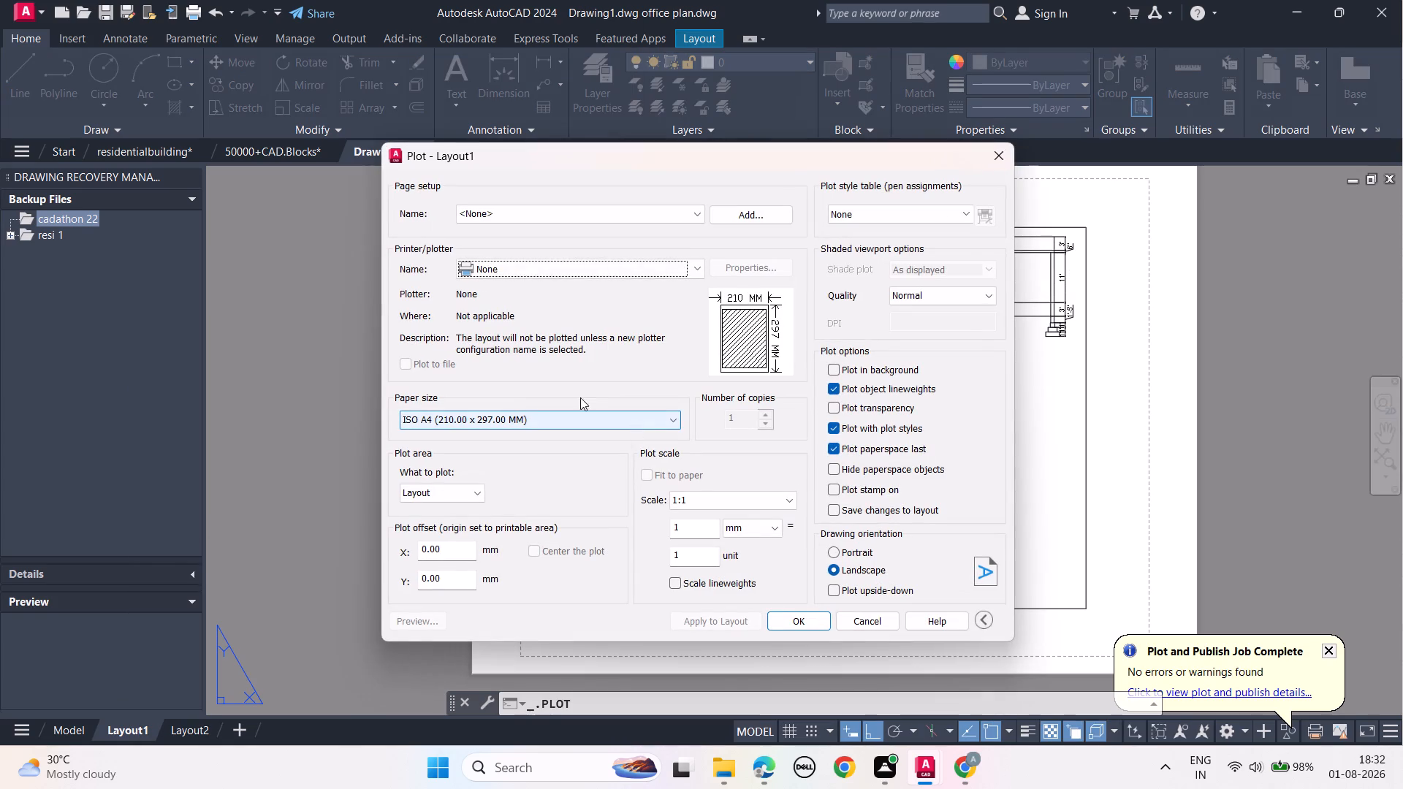
{"action": "left_click", "coordinate": [691, 266]}
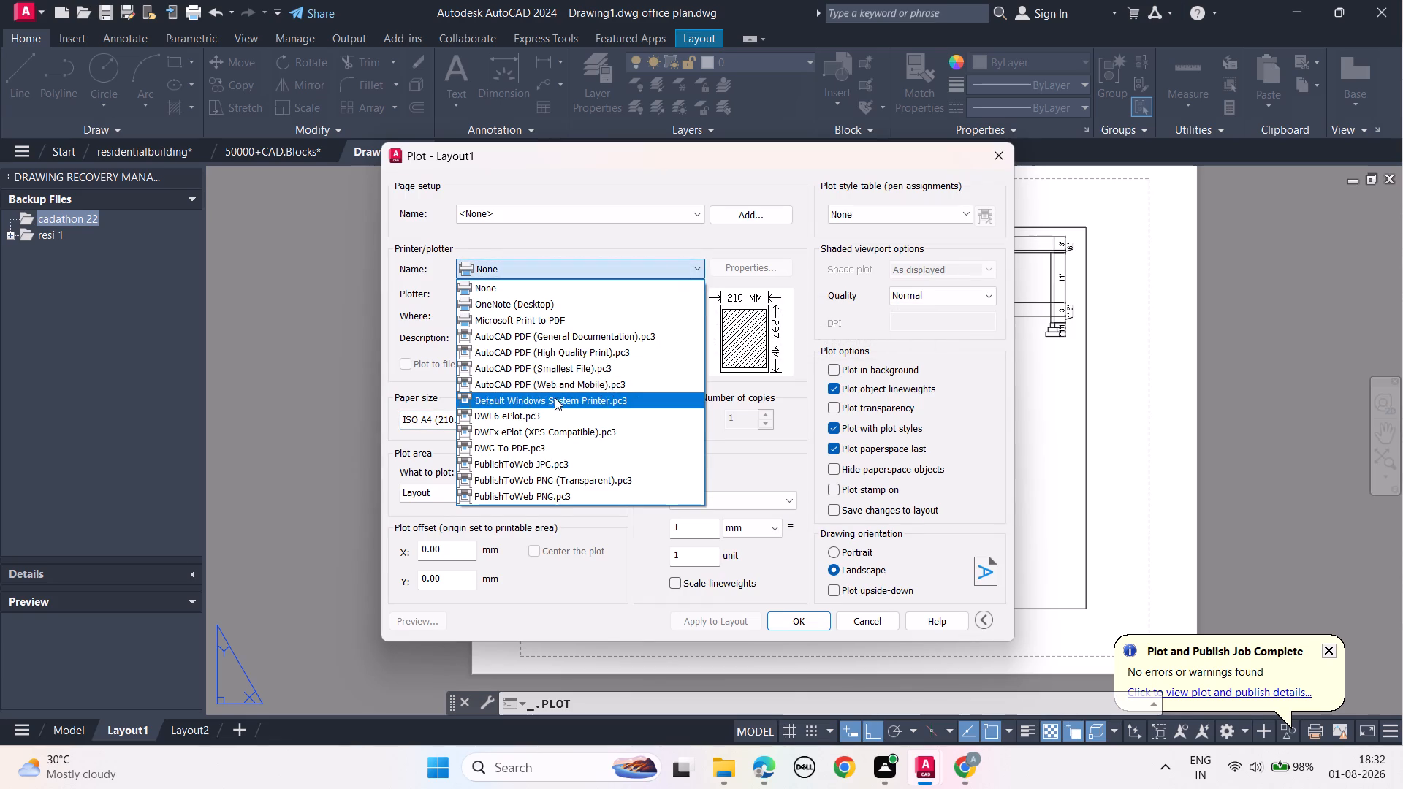
{"action": "left_click", "coordinate": [536, 446]}
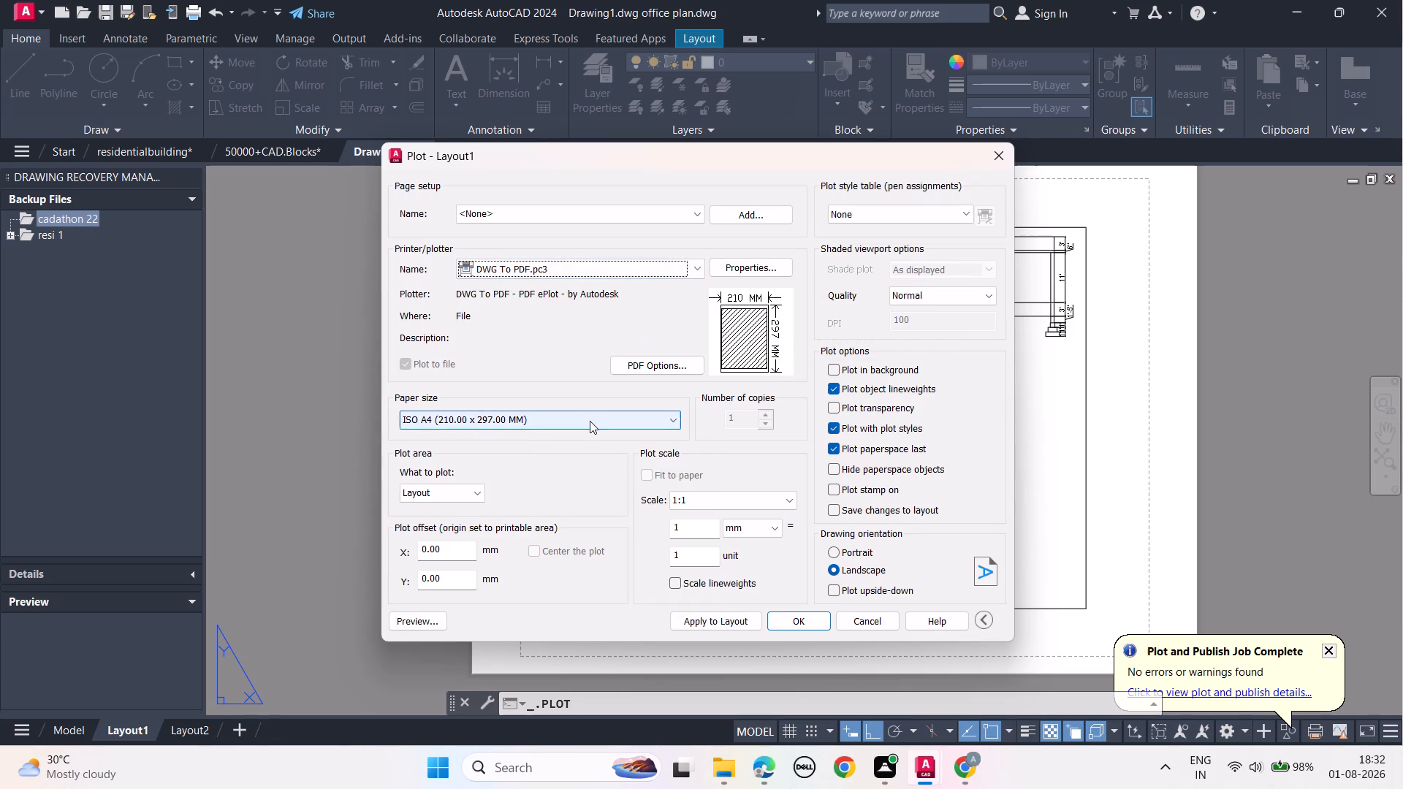
Set the plot's paper size to ISO full bleed A3 (420.00 x 297.00 MM).
{"action": "left_click", "coordinate": [599, 422]}
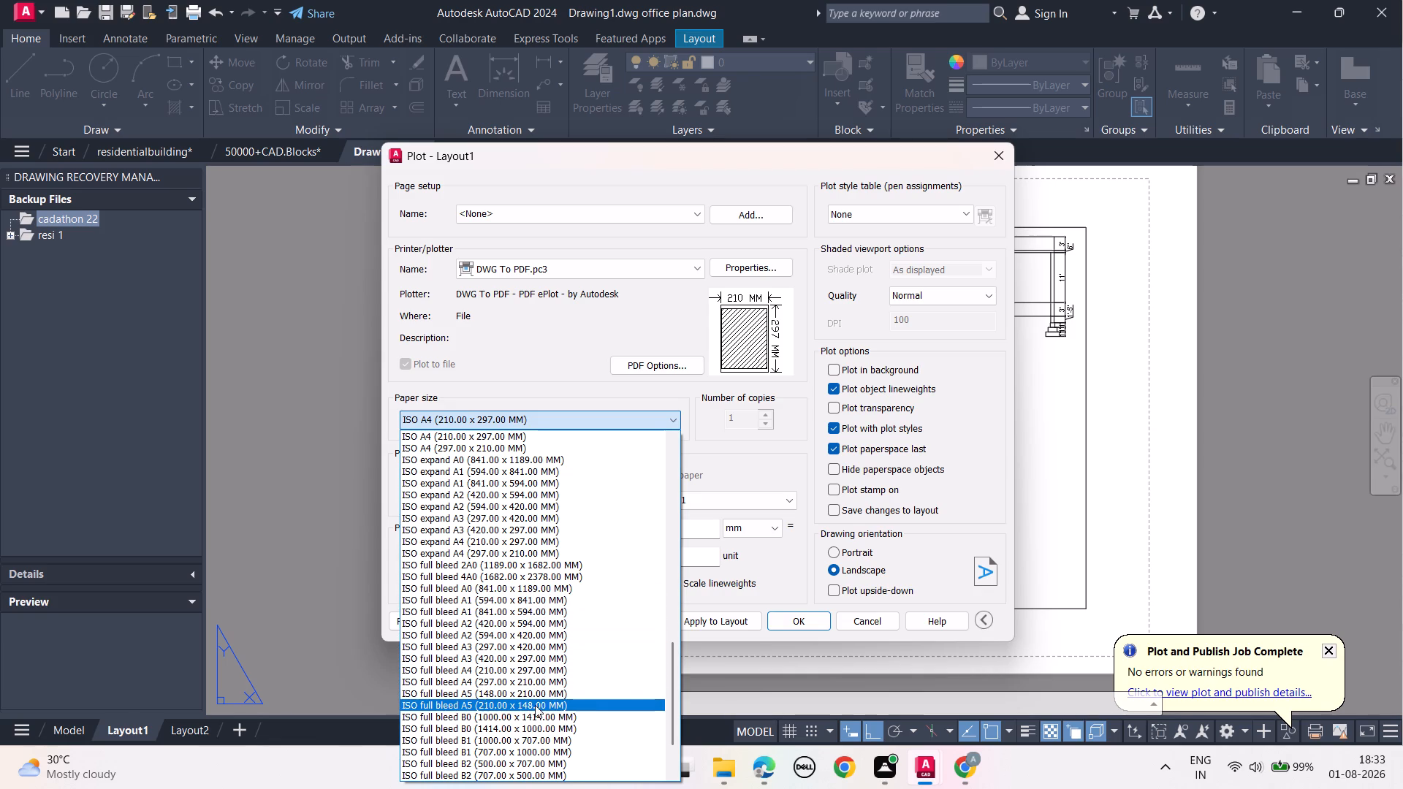
{"action": "scroll", "coordinate": [535, 709], "scroll_direction": "down", "scroll_amount": 3}
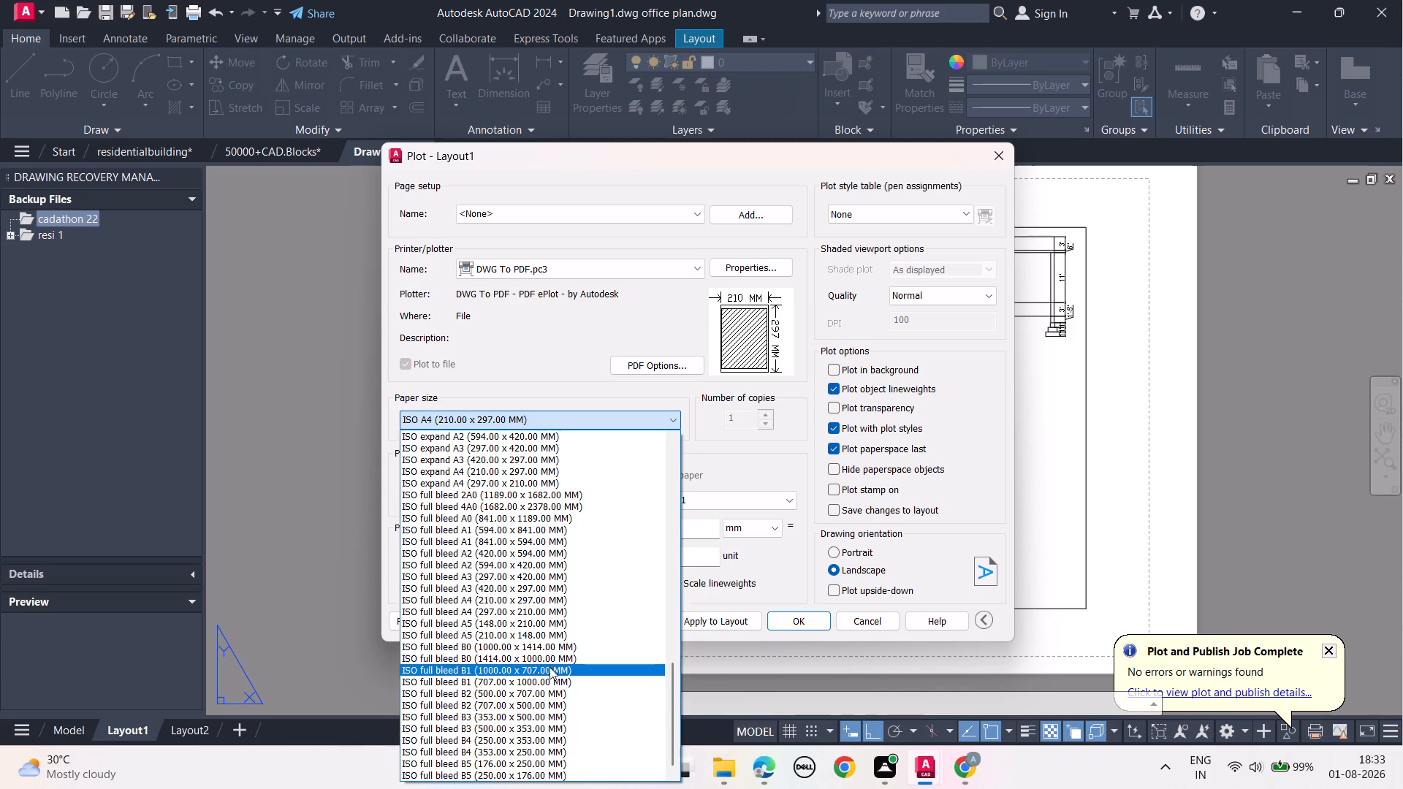
{"action": "scroll", "coordinate": [552, 664], "scroll_direction": "down", "scroll_amount": 2}
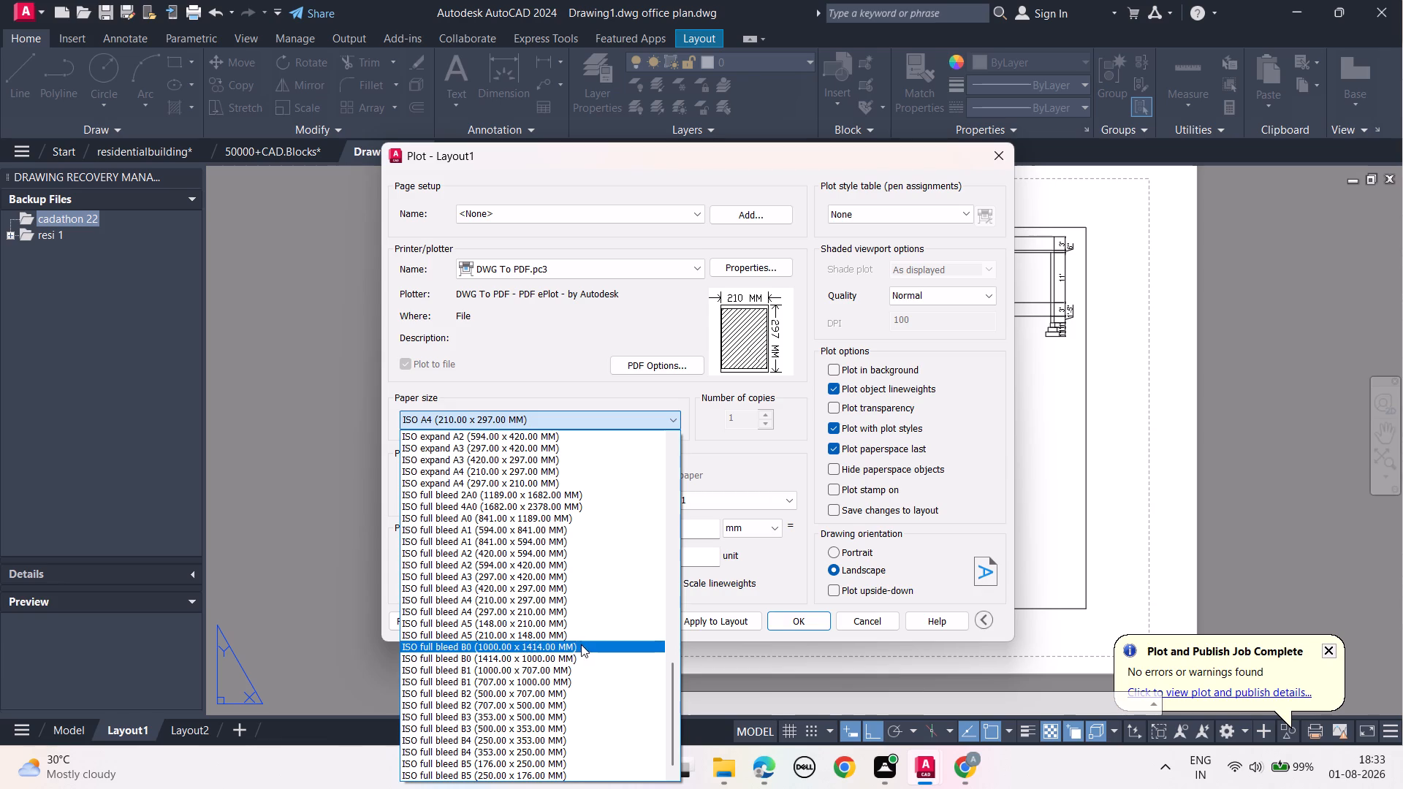
{"action": "left_click", "coordinate": [535, 586]}
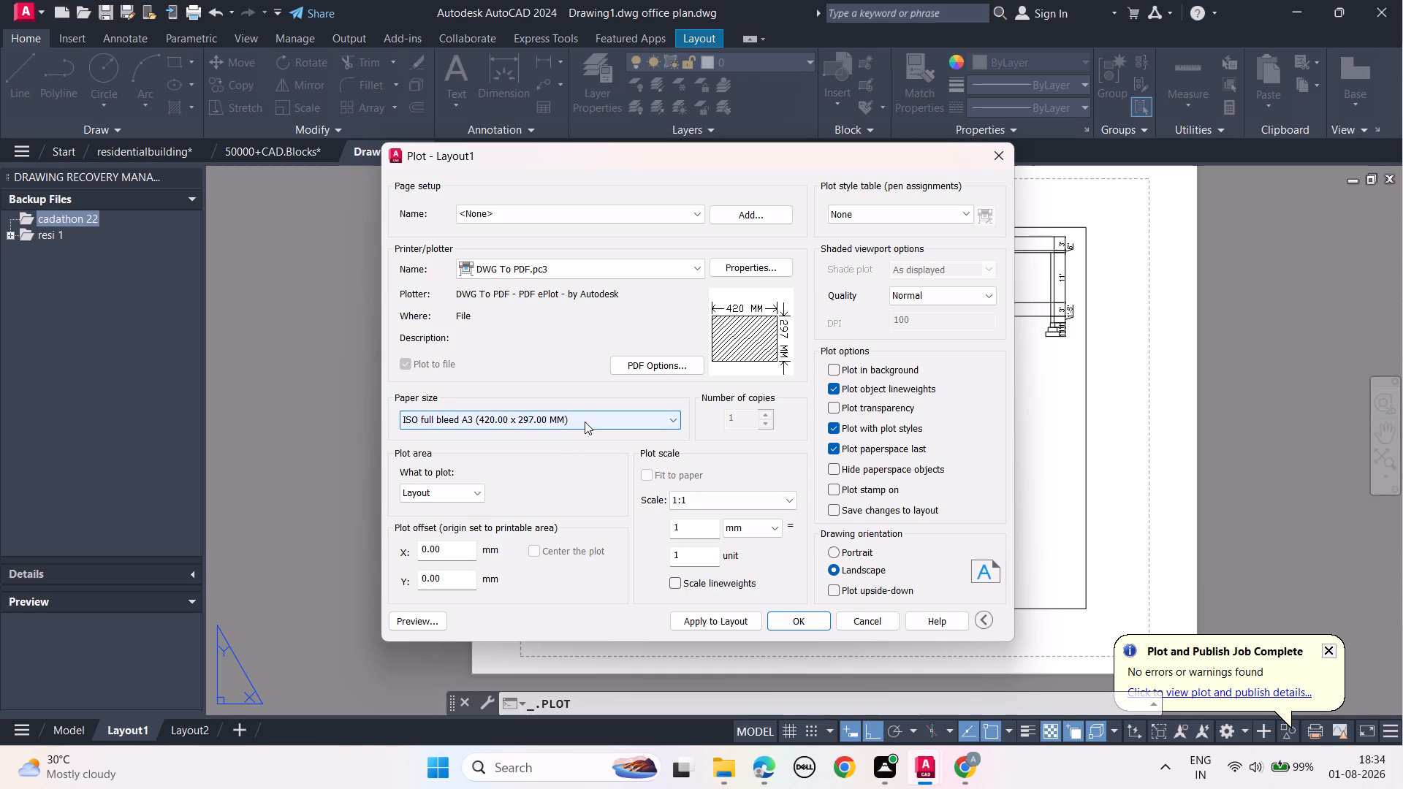
Set the plot area to a window spanning opposite corners of the viewport frame around the drawings.
{"action": "left_click", "coordinate": [472, 492]}
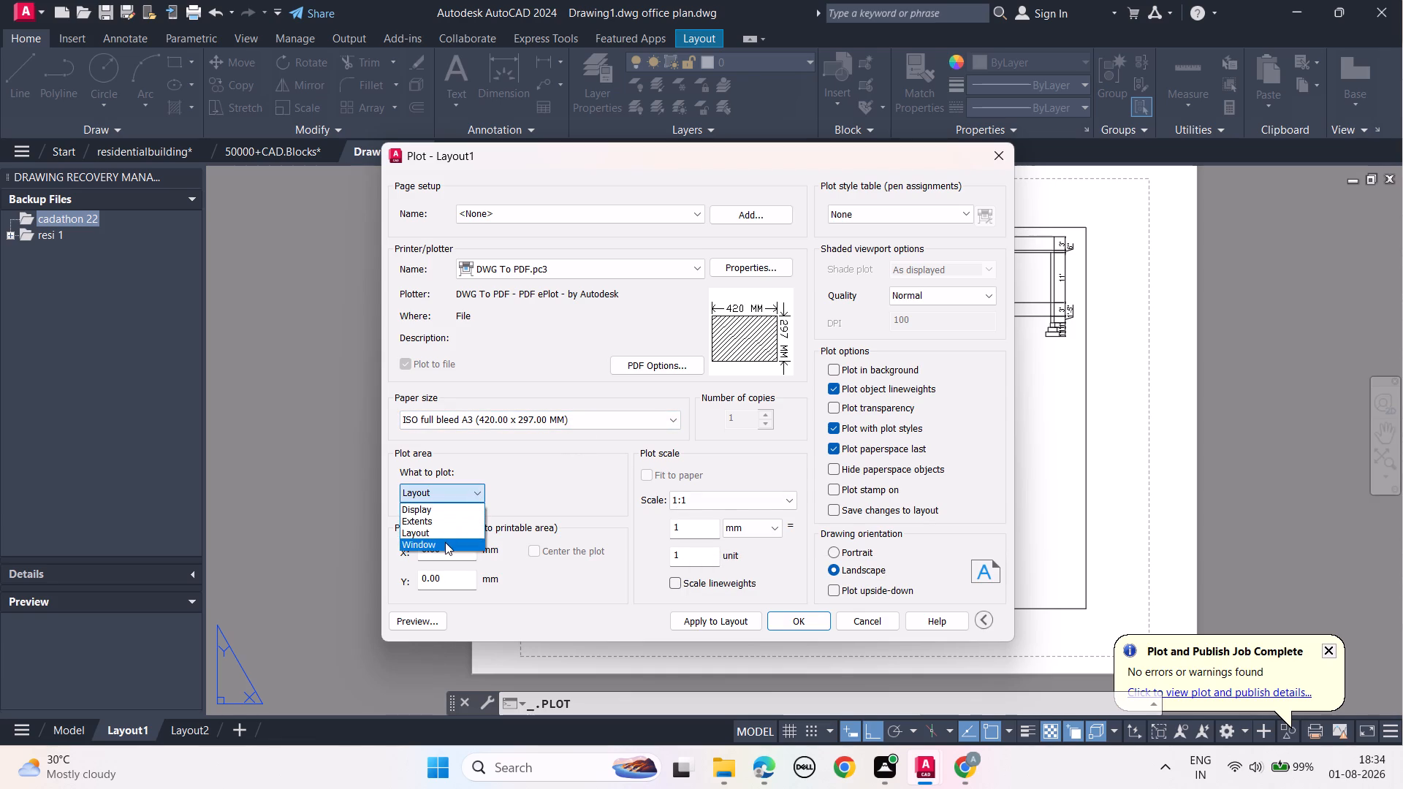
{"action": "left_click", "coordinate": [445, 542]}
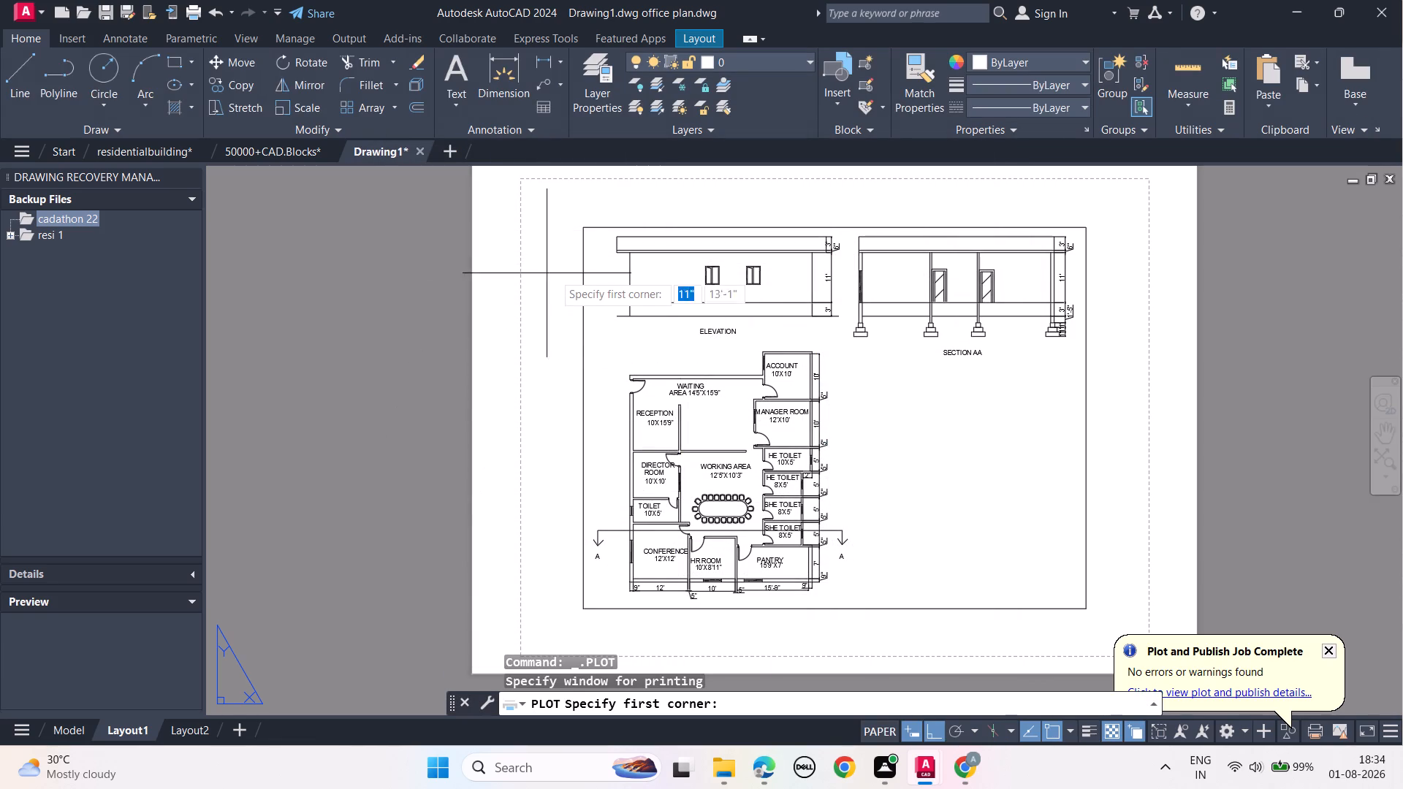
{"action": "left_click", "coordinate": [578, 230]}
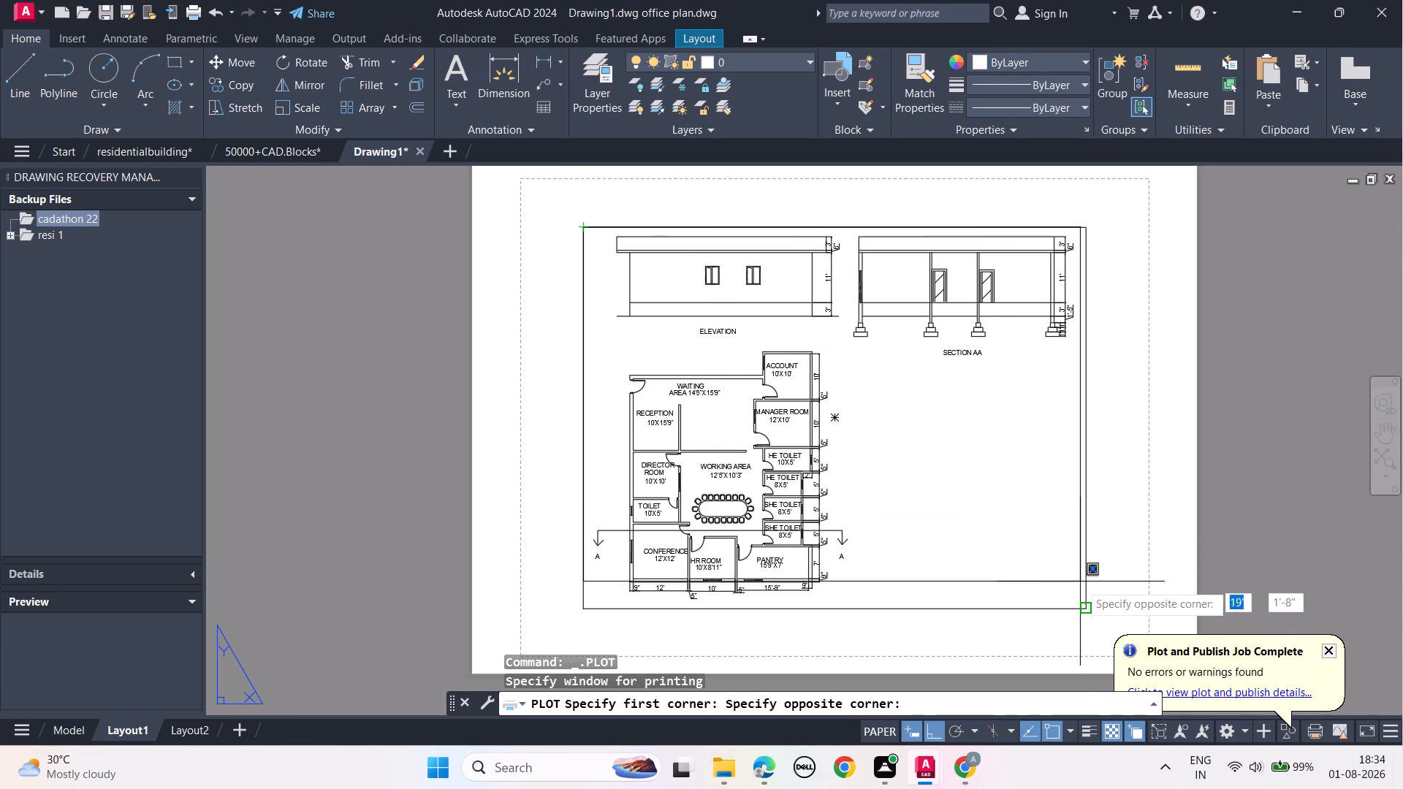
{"action": "left_click", "coordinate": [1086, 611]}
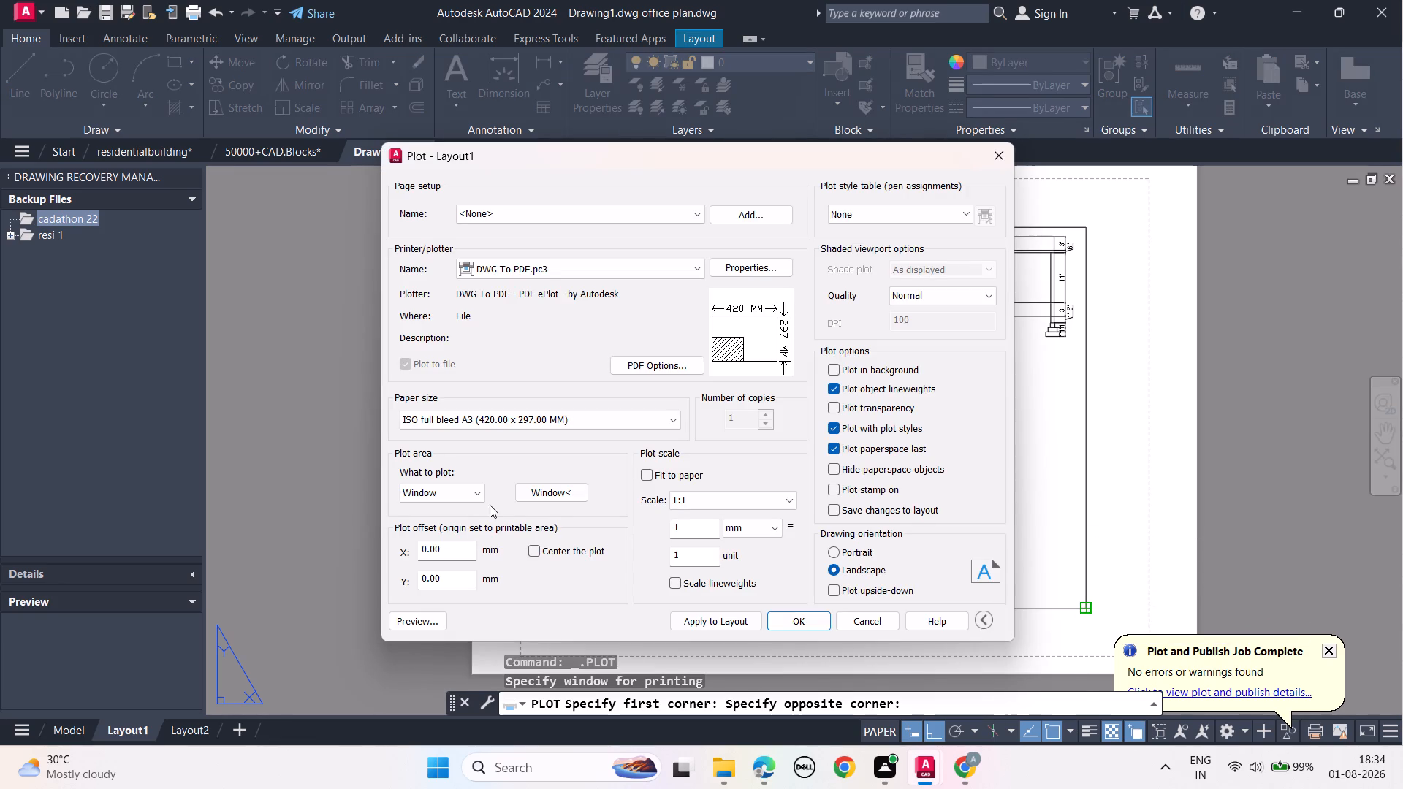
Centre the plot on the paper and set the plot scale units to inches.
{"action": "left_click", "coordinate": [532, 549]}
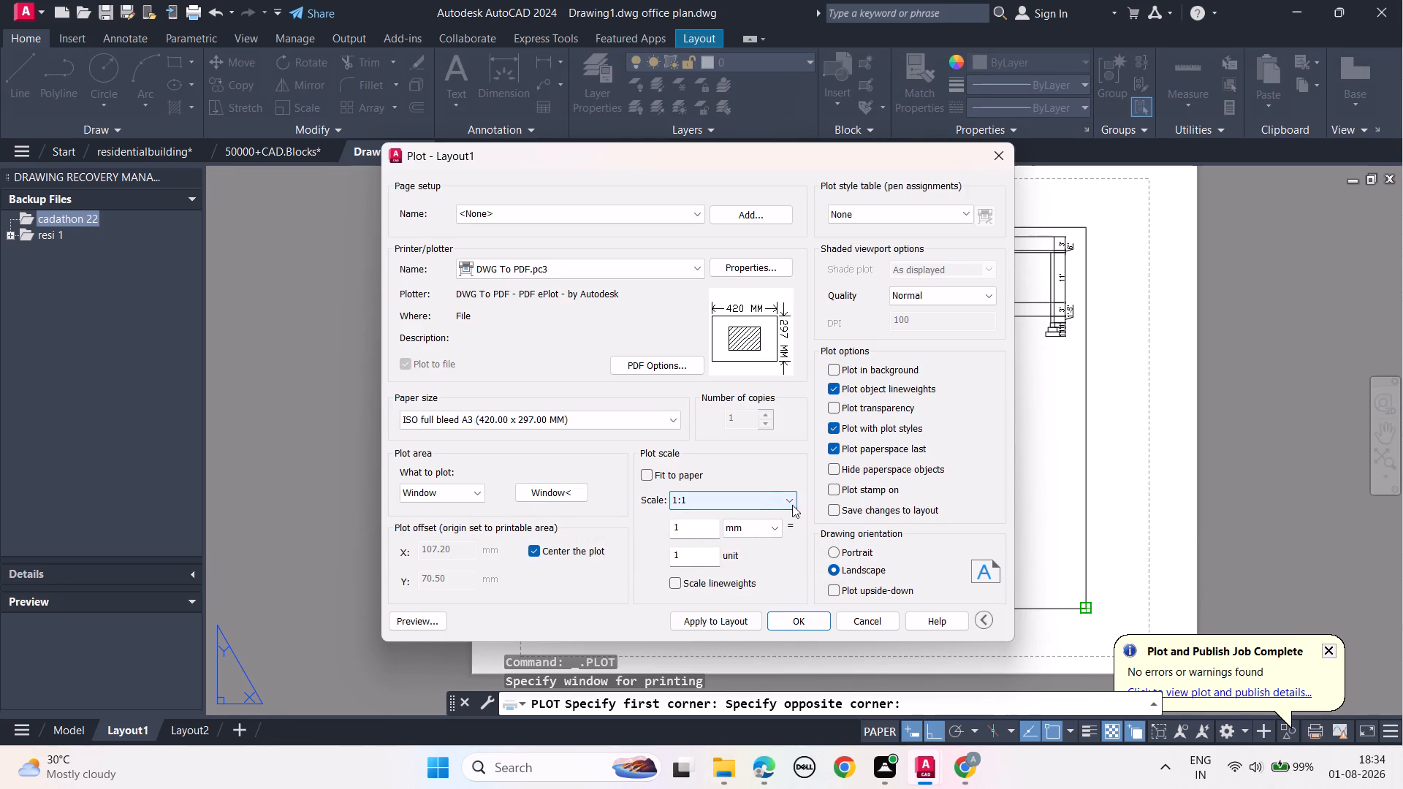
{"action": "left_click", "coordinate": [770, 531]}
{"action": "left_click", "coordinate": [752, 547]}
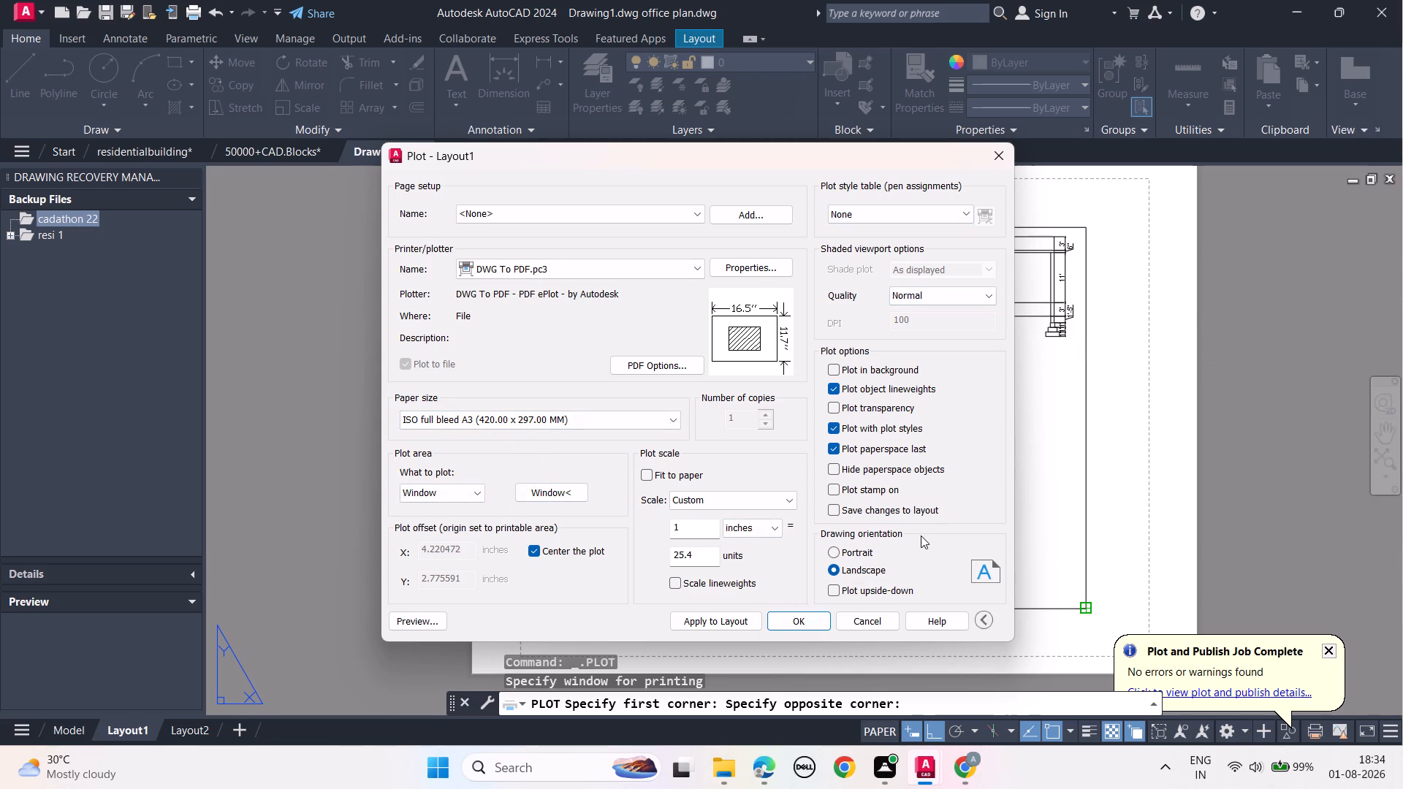
Preview the plot and examine the elevation, section AA and floor plan on the sheet up close.
{"action": "left_click", "coordinate": [406, 621]}
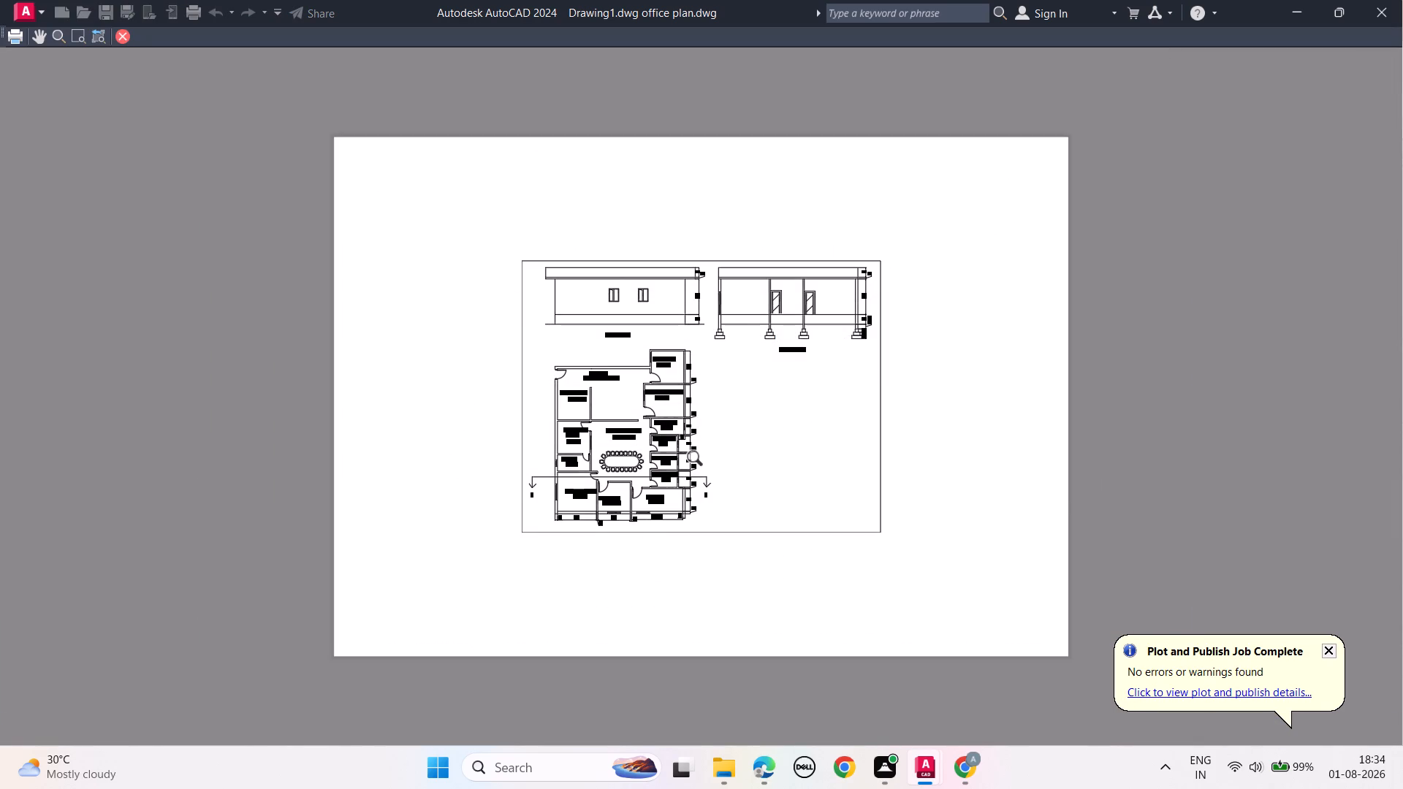
{"action": "scroll", "coordinate": [699, 453], "scroll_direction": "up", "scroll_amount": 1}
{"action": "middle_click_drag", "start_coordinate": [769, 408], "coordinate": [756, 440]}
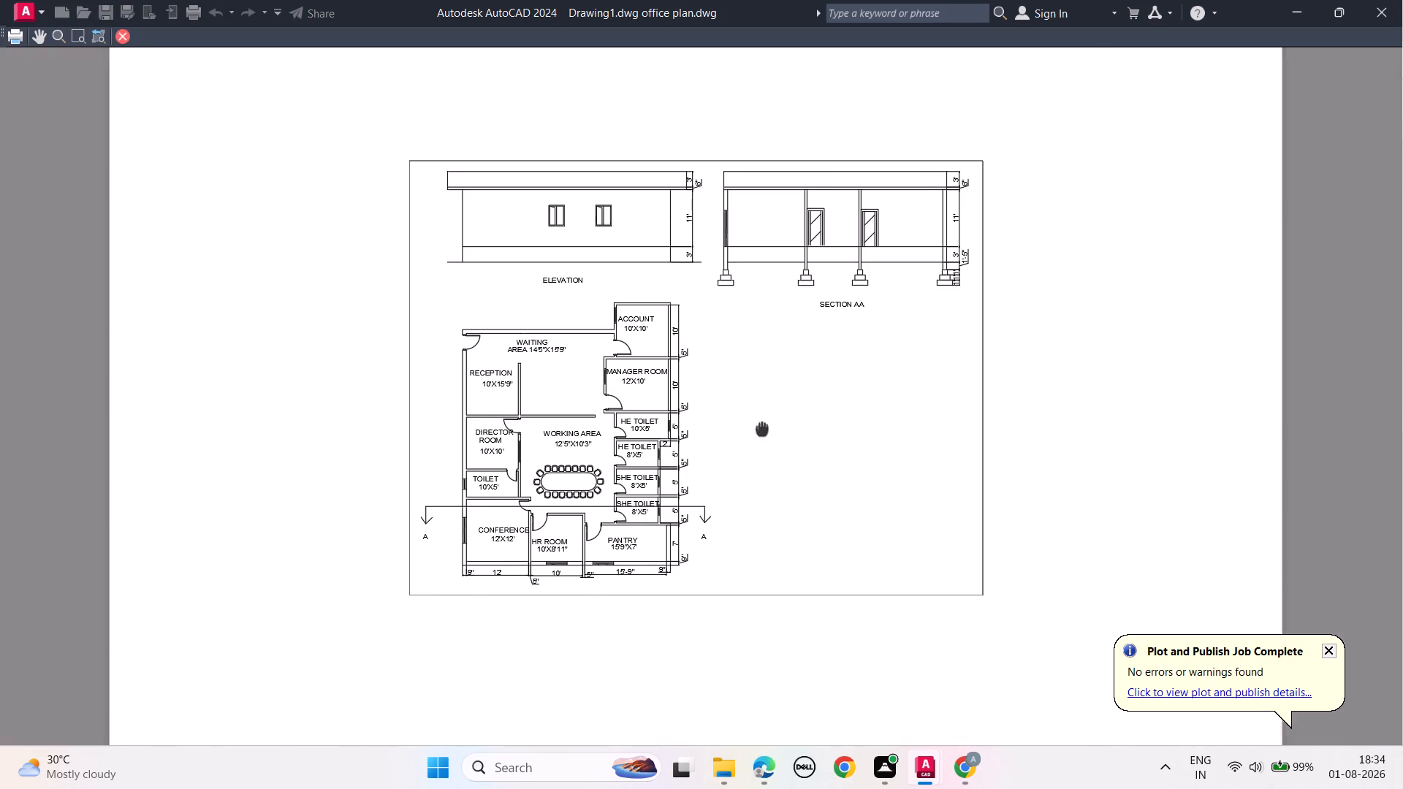
{"action": "middle_click_drag", "start_coordinate": [756, 440], "coordinate": [745, 459]}
{"action": "scroll", "coordinate": [743, 461], "scroll_direction": "up", "scroll_amount": 1}
{"action": "scroll", "coordinate": [786, 460], "scroll_direction": "down", "scroll_amount": 1}
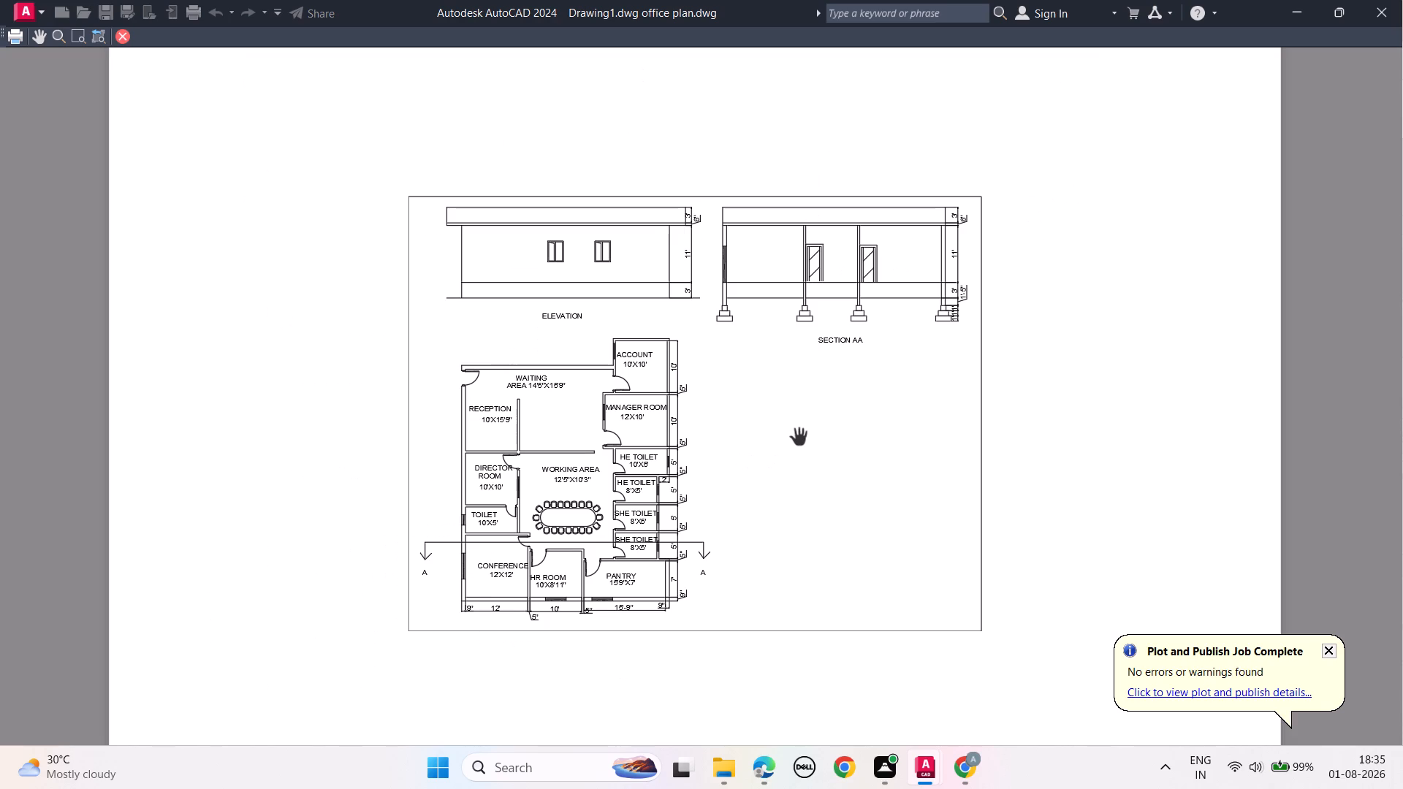
{"action": "scroll", "coordinate": [800, 435], "scroll_direction": "up", "scroll_amount": 1}
{"action": "middle_click_drag", "start_coordinate": [802, 429], "coordinate": [805, 461]}
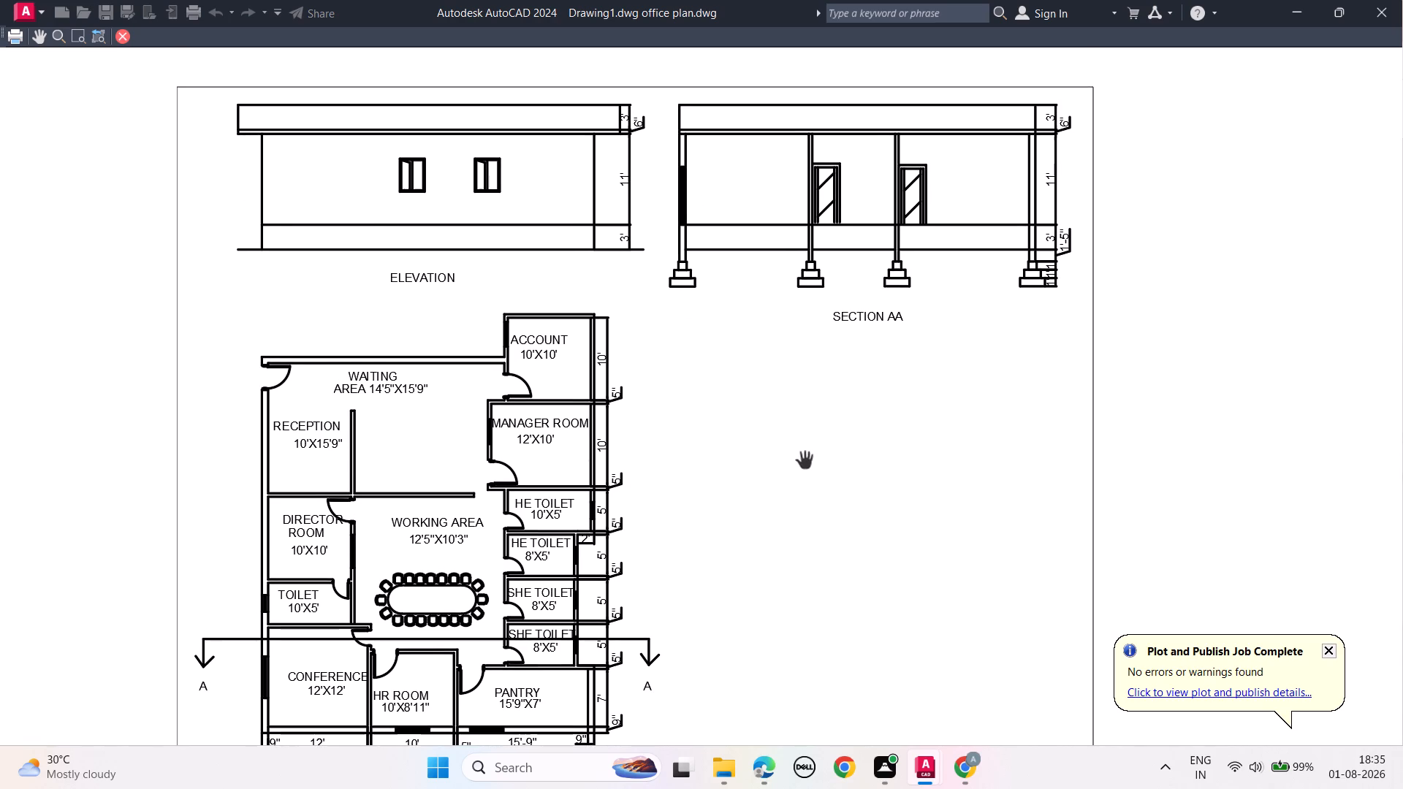
{"action": "scroll", "coordinate": [805, 461], "scroll_direction": "down", "scroll_amount": 1}
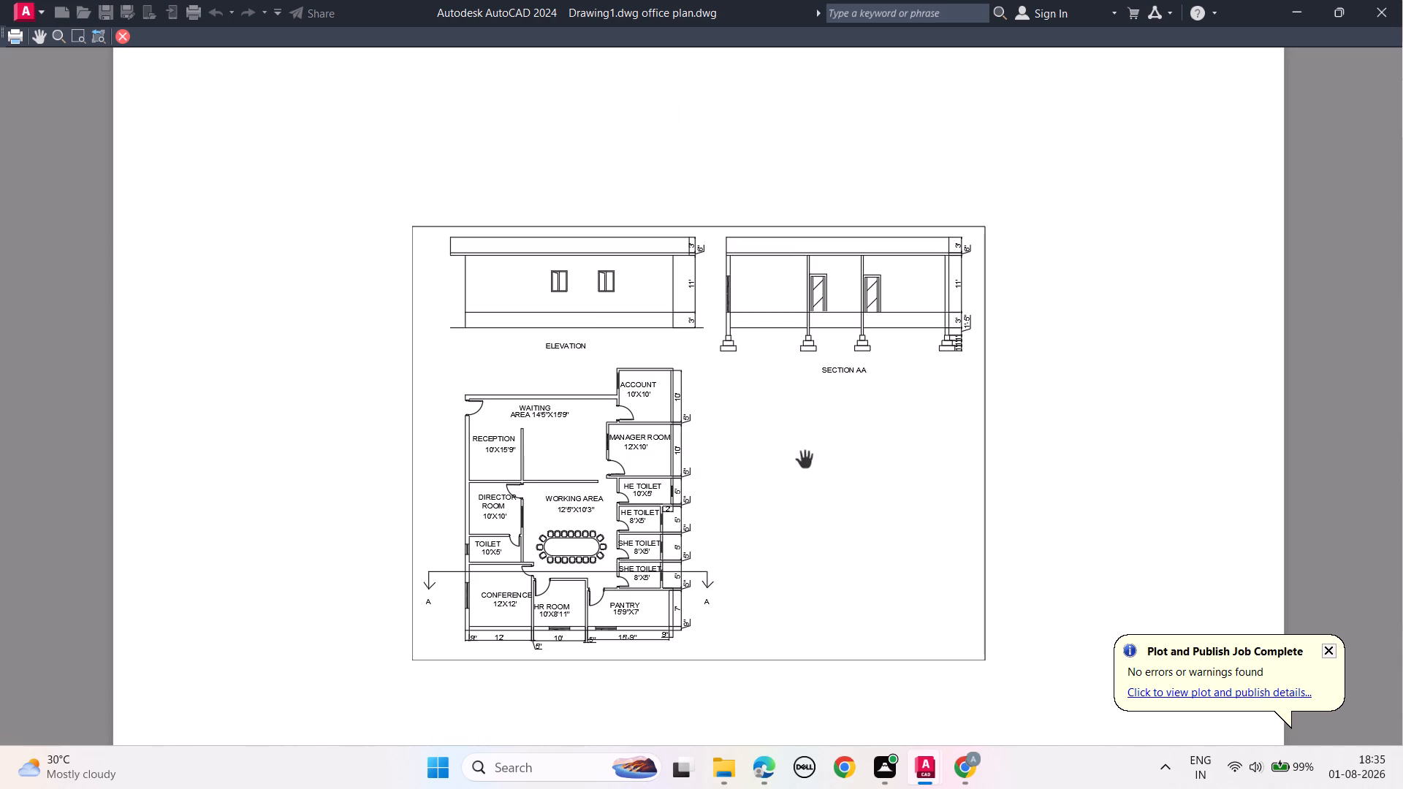
{"action": "left_click", "coordinate": [116, 33]}
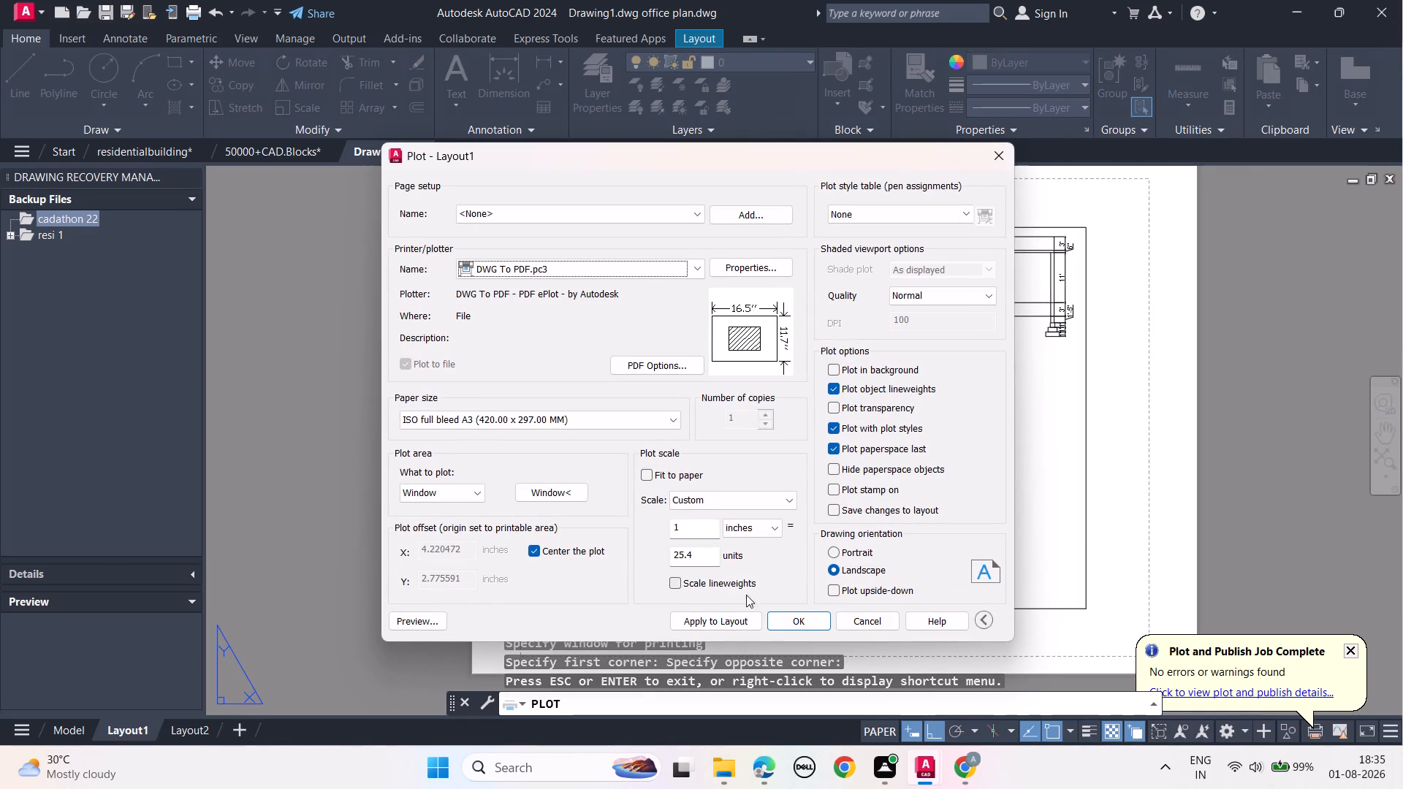
Plot the sheet to the PDF file "Drawing1.dwg office plan-Layout1.pdf" in the Downloads folder.
{"action": "left_click", "coordinate": [791, 617]}
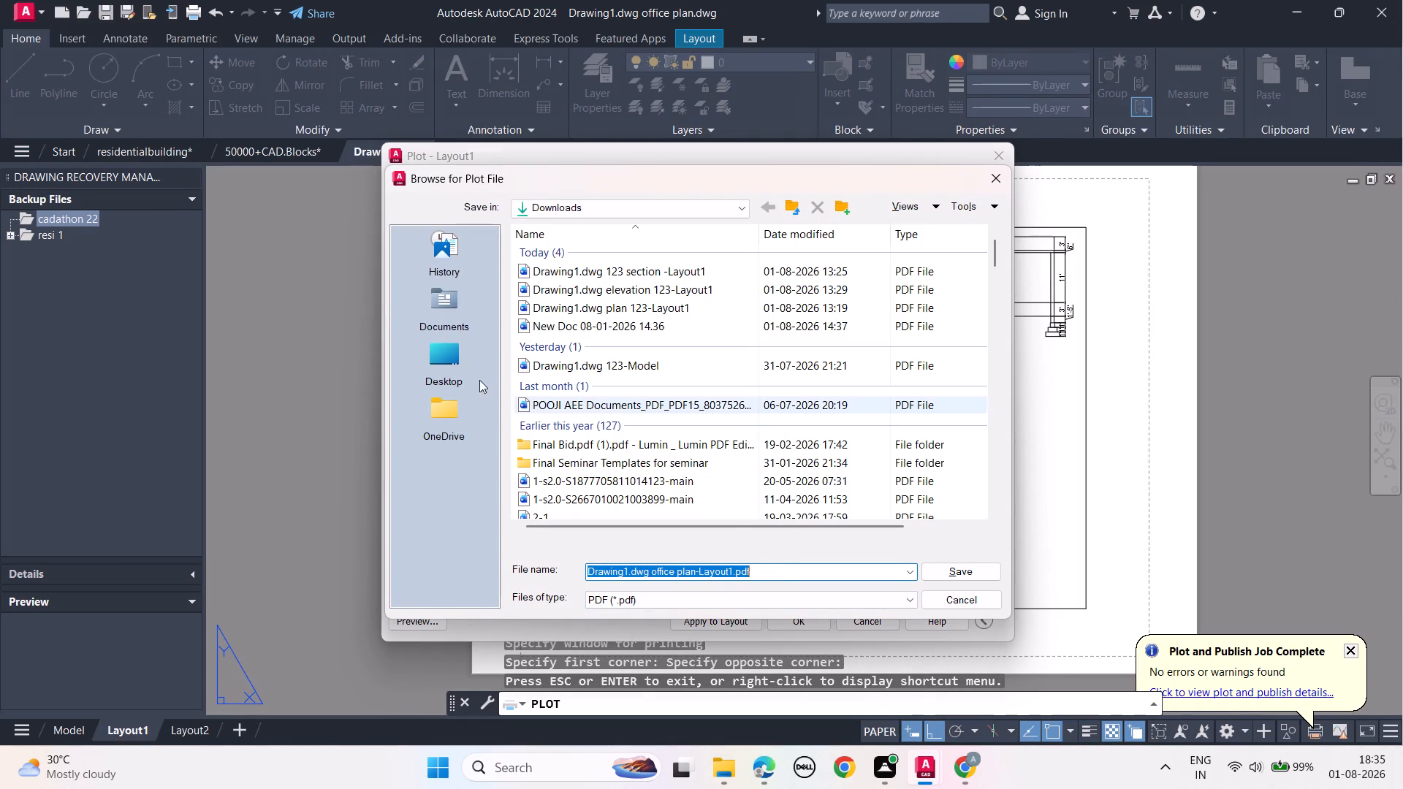
{"action": "left_click", "coordinate": [953, 567]}
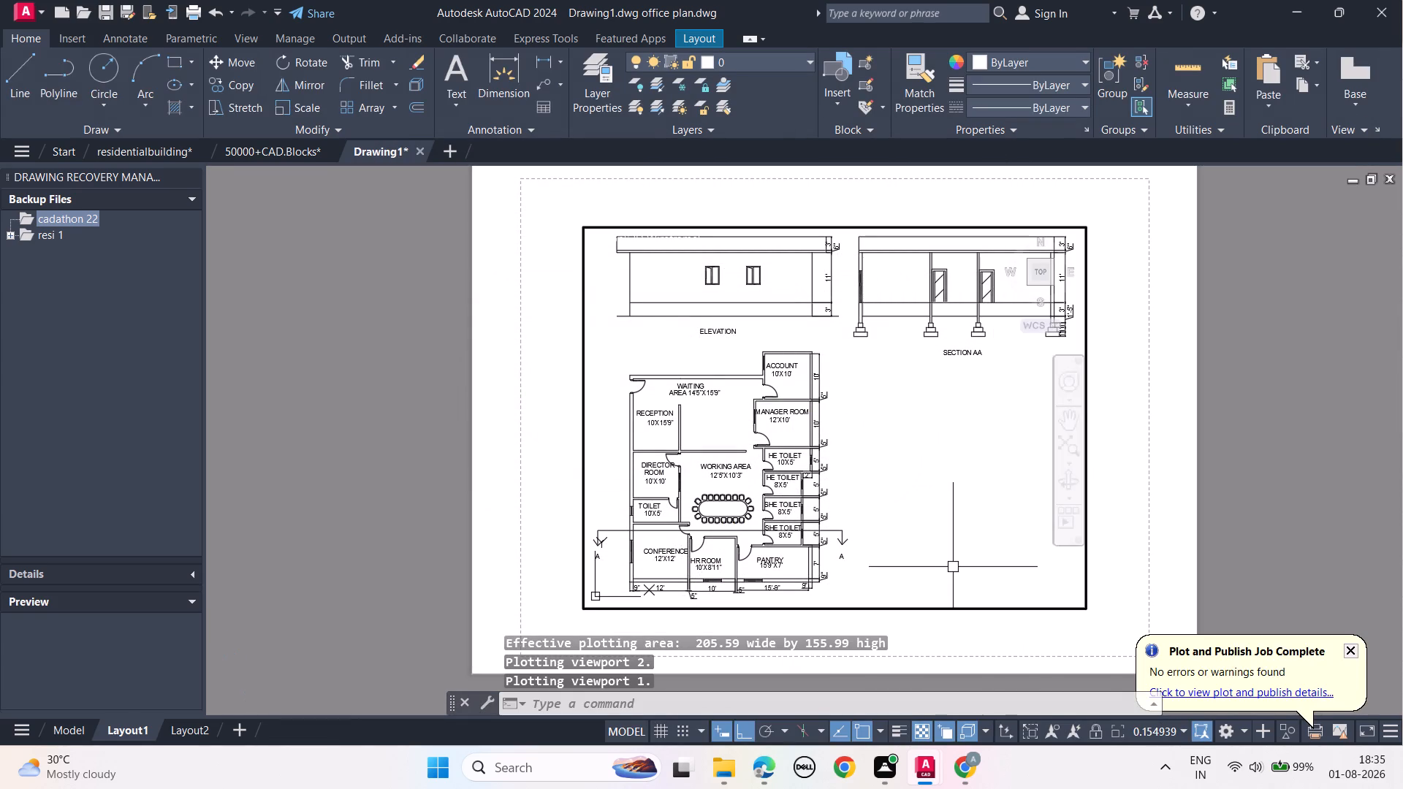
Return to model space and save the office plan drawing.
{"action": "left_click", "coordinate": [61, 731]}
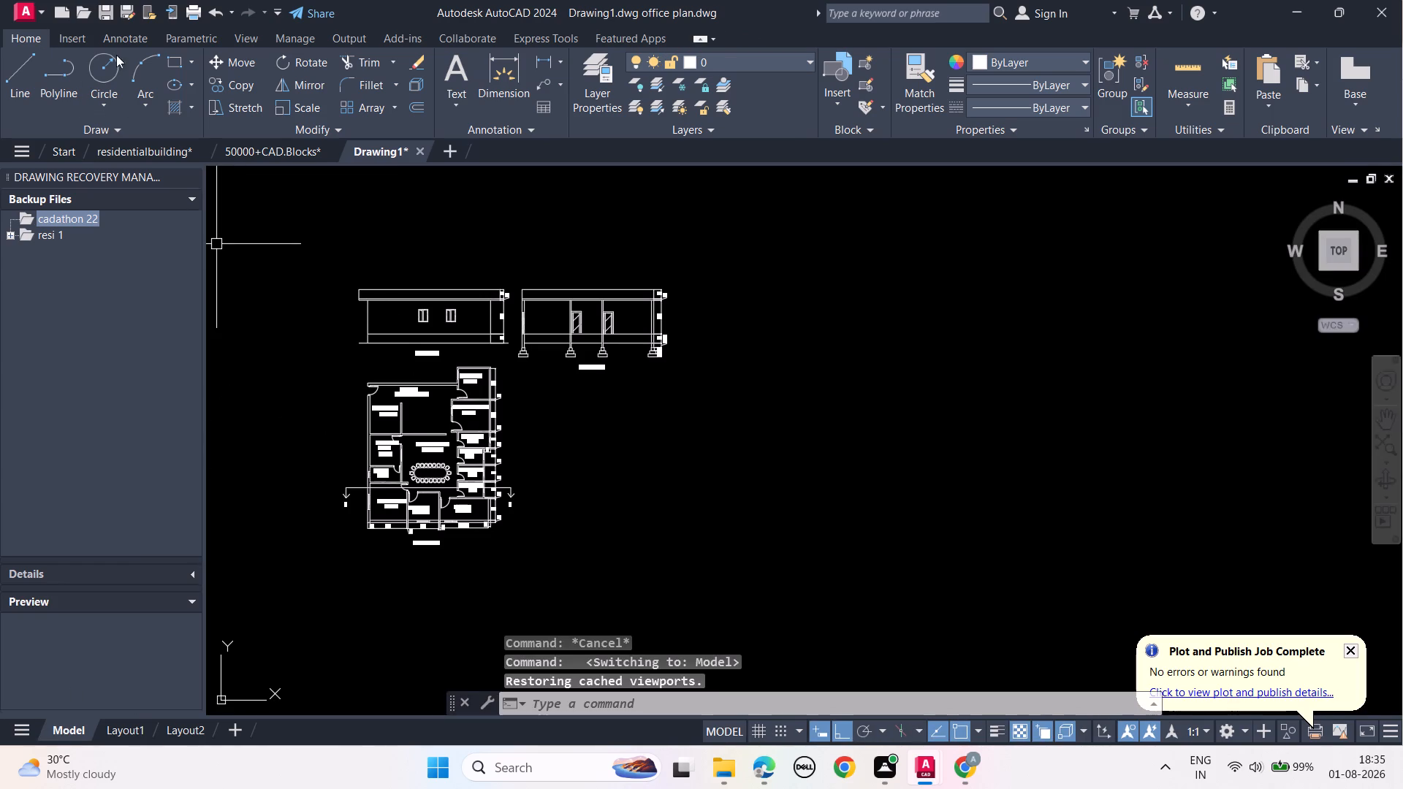
{"action": "middle_click_drag", "start_coordinate": [644, 408], "coordinate": [749, 408]}
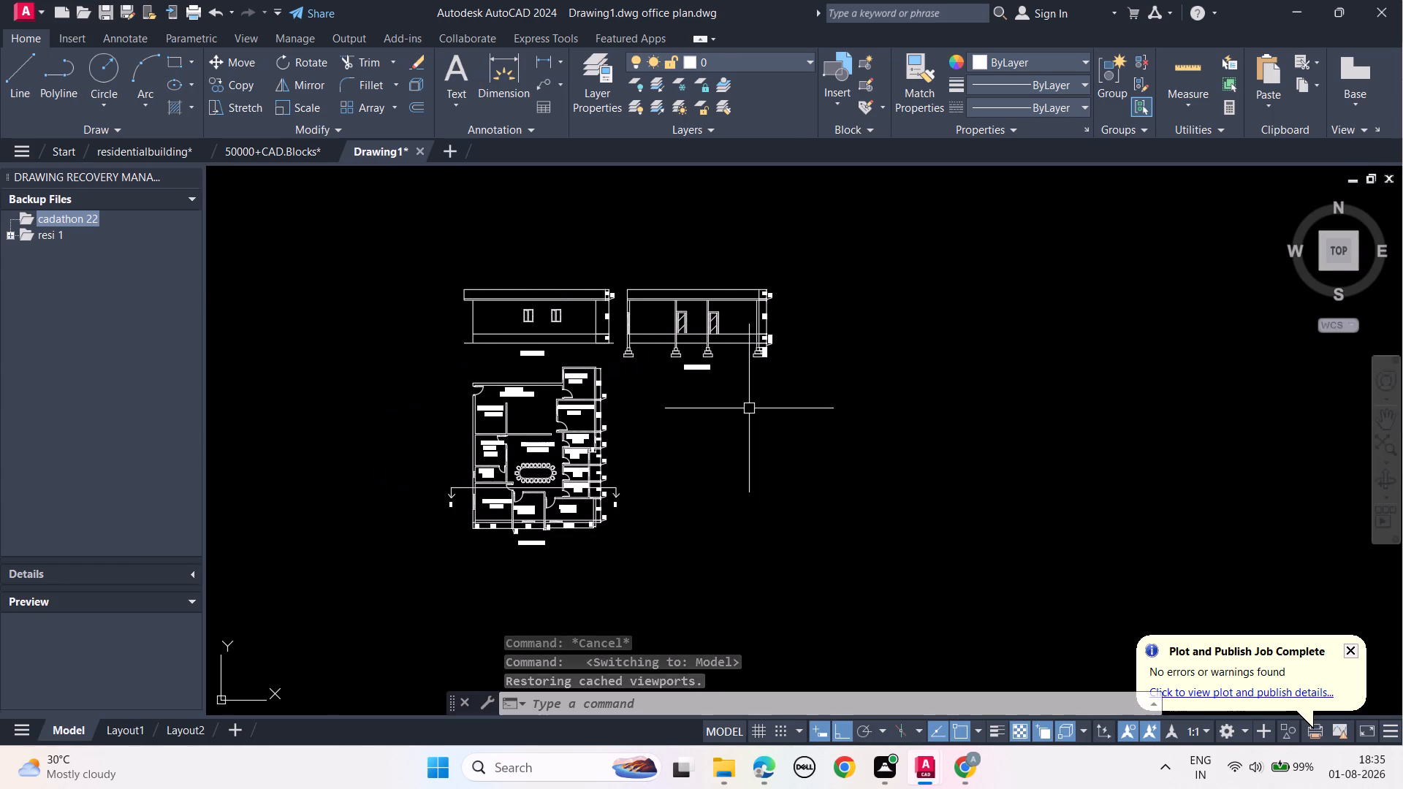
{"action": "key", "text": "ctrl+s"}
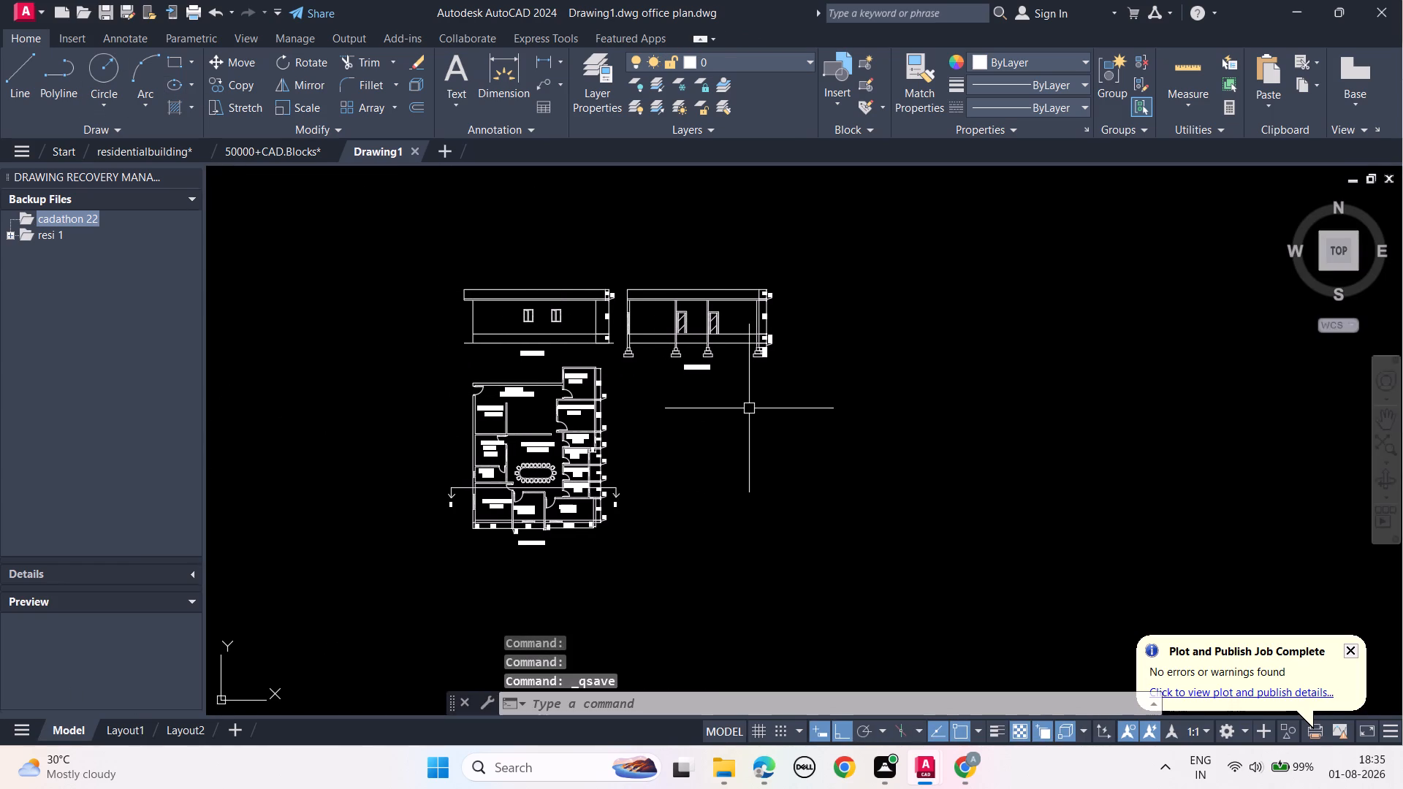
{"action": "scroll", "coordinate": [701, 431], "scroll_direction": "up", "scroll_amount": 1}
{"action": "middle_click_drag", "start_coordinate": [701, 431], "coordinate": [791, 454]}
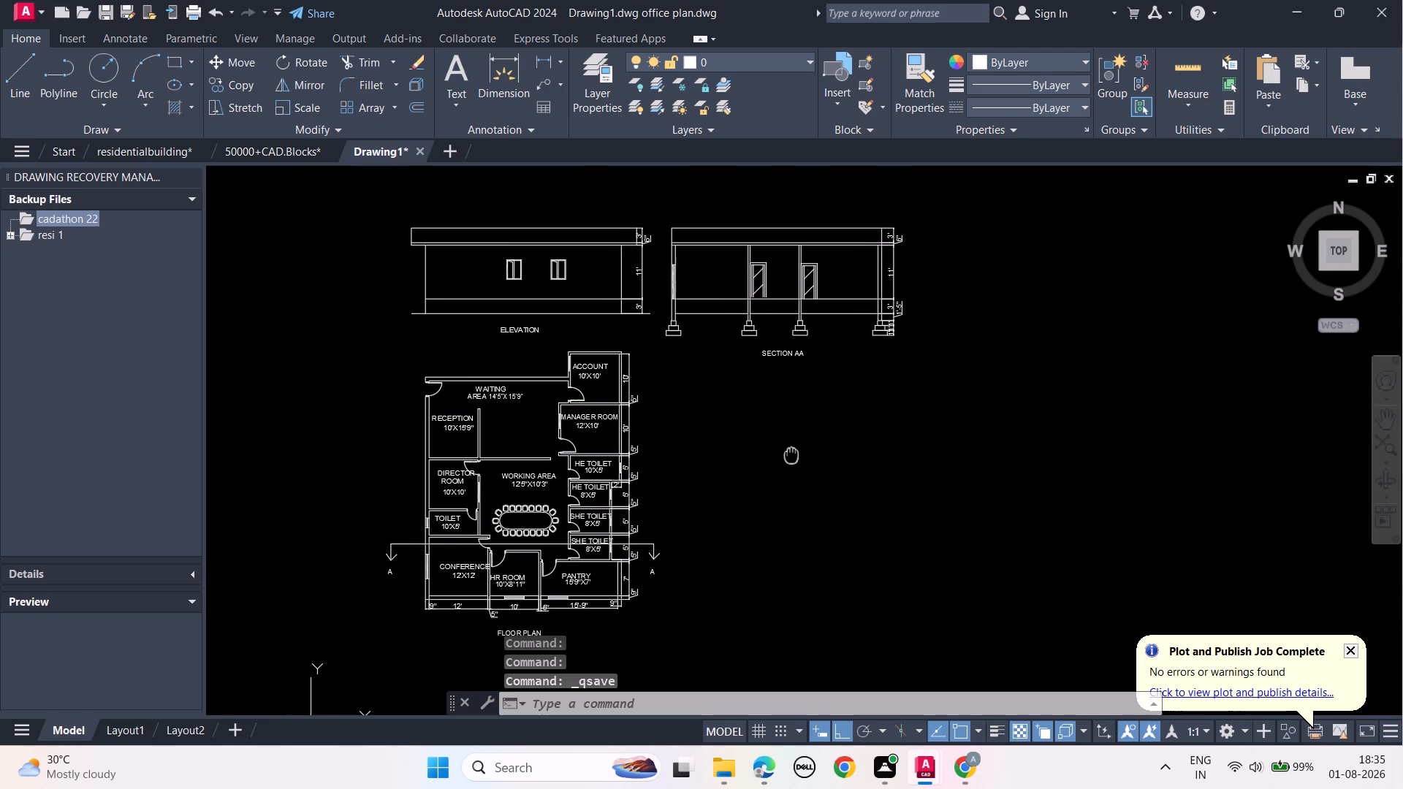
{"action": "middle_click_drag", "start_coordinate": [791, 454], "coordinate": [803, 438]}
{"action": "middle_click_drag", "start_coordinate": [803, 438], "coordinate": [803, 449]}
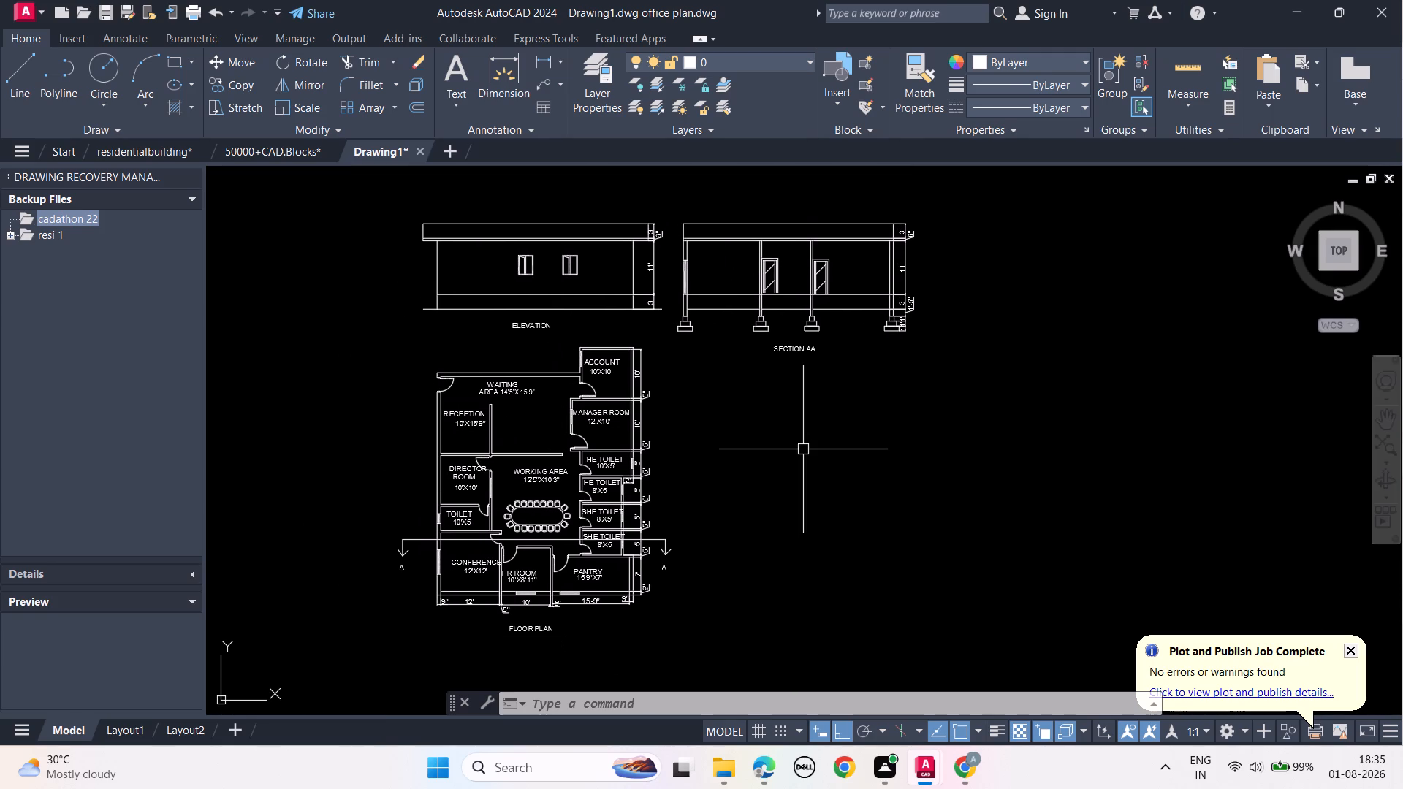
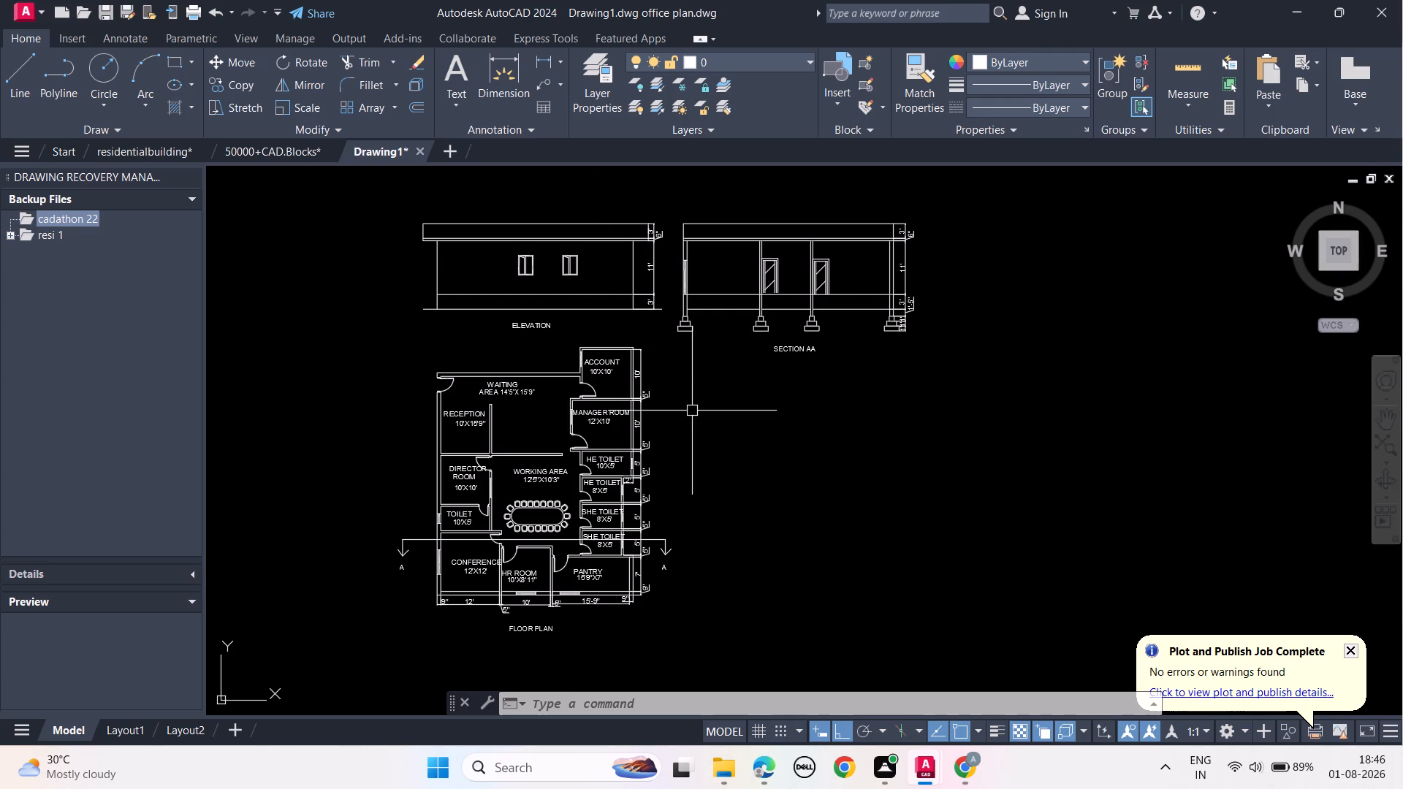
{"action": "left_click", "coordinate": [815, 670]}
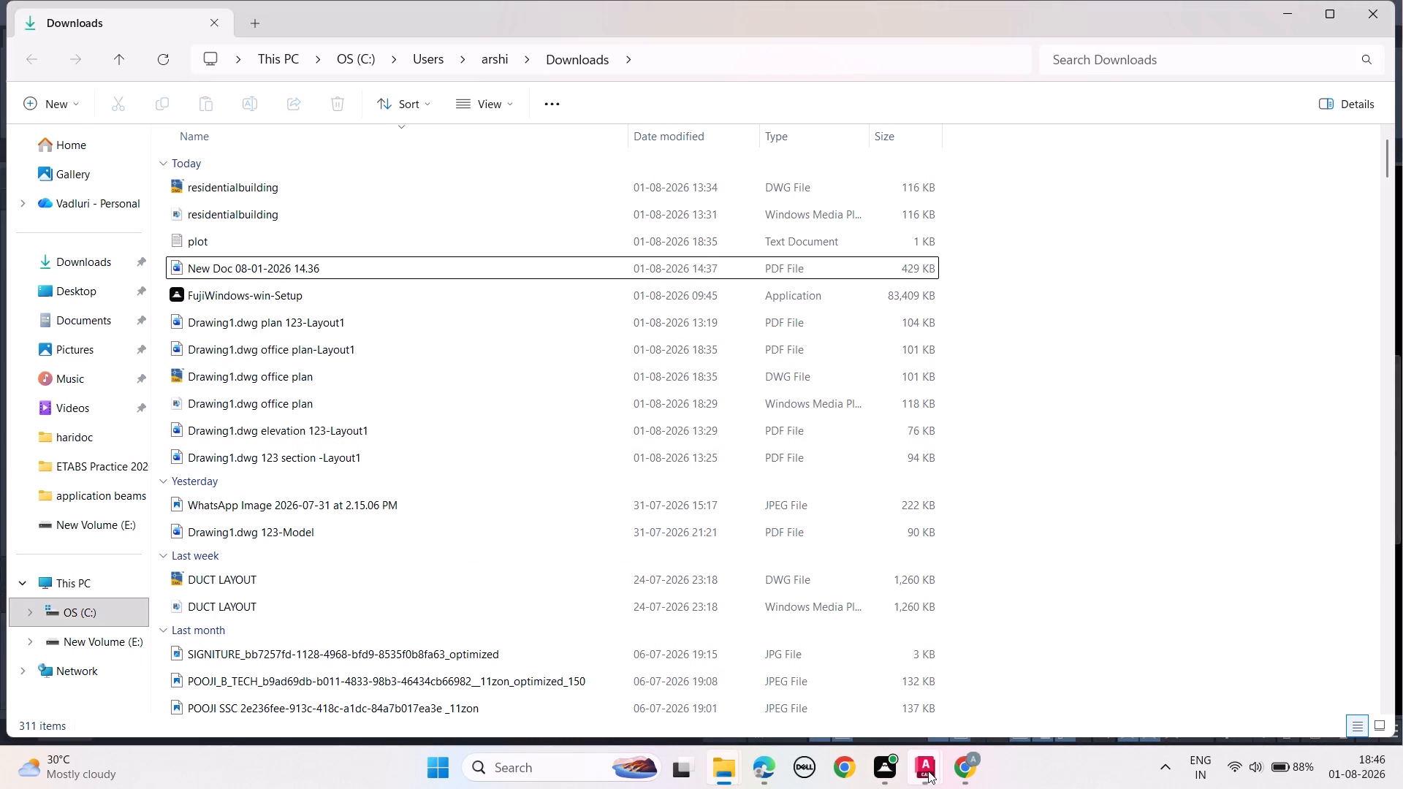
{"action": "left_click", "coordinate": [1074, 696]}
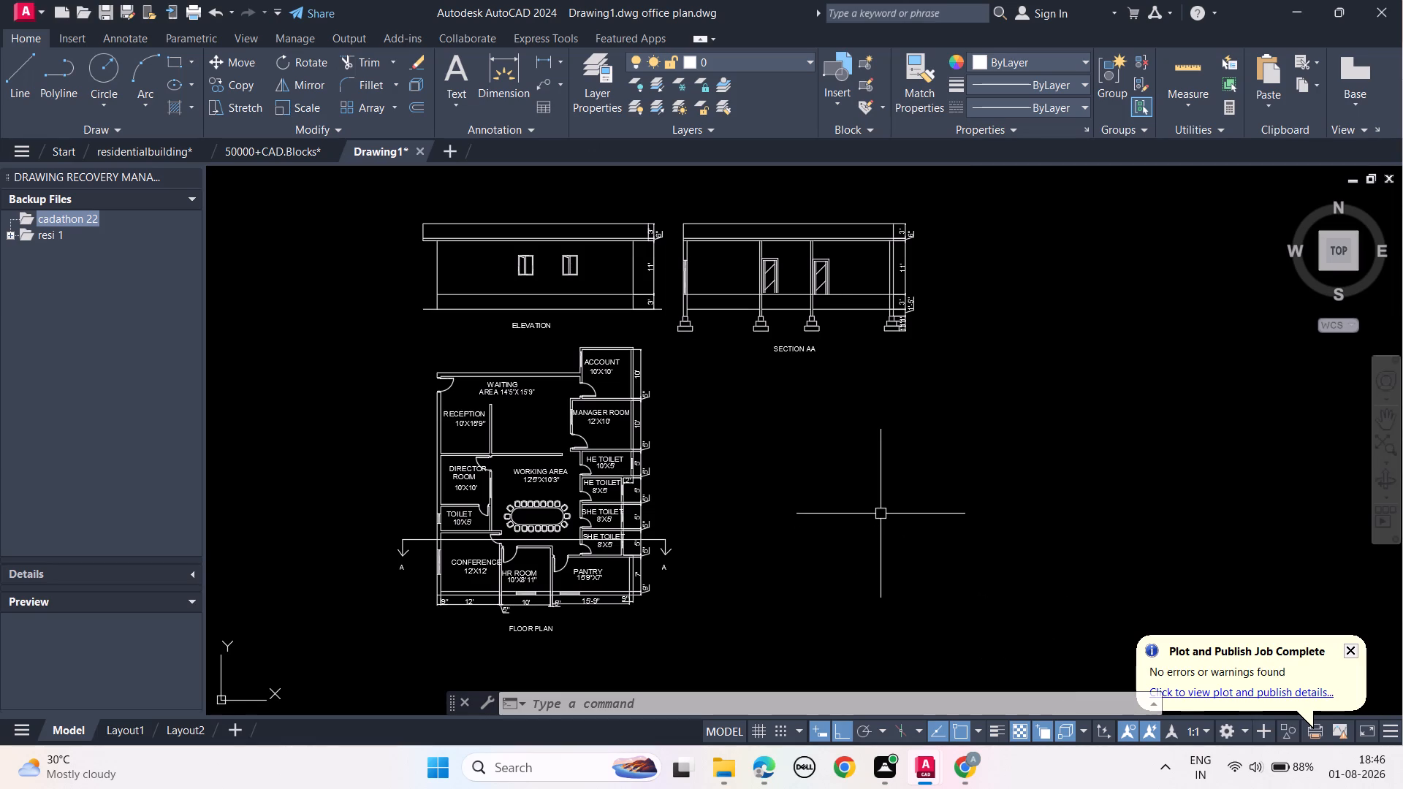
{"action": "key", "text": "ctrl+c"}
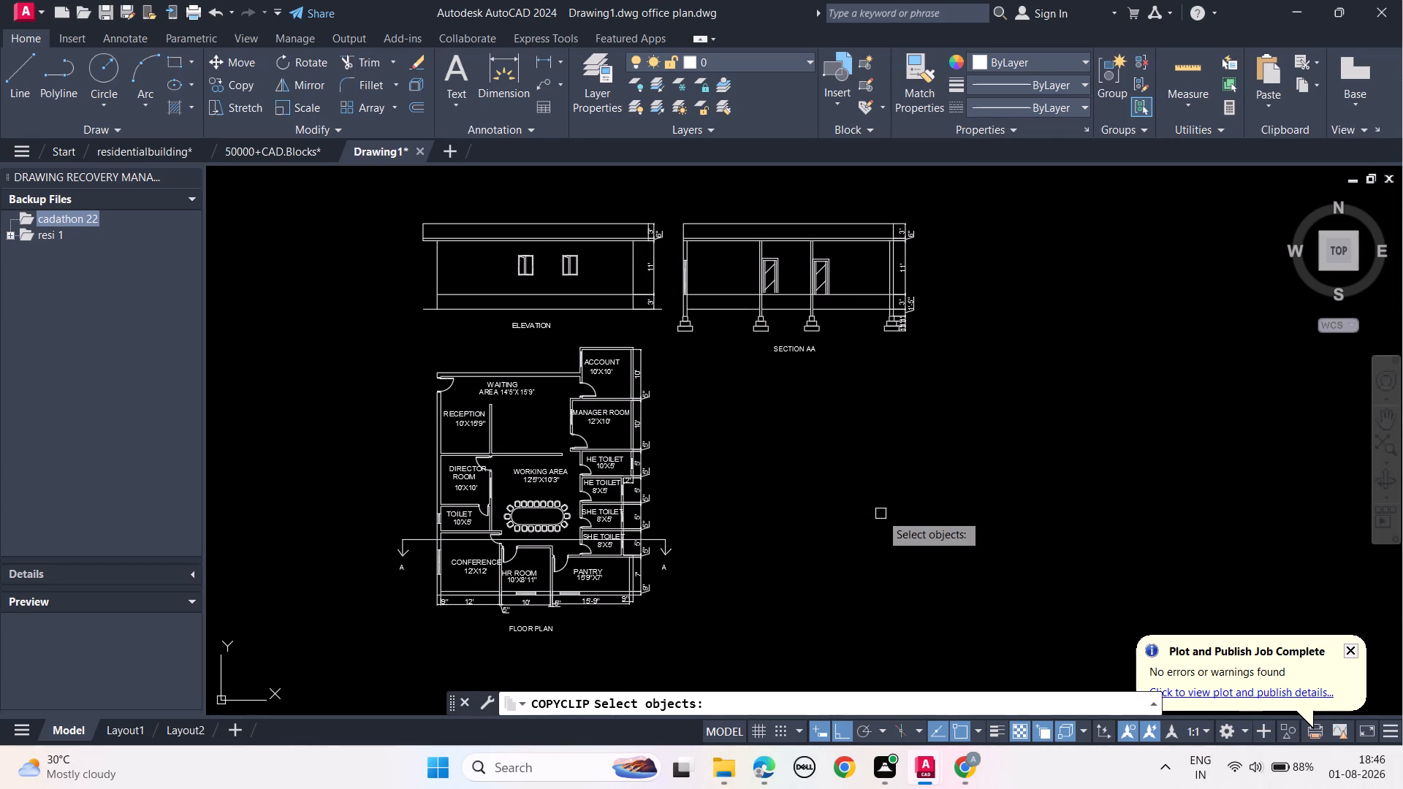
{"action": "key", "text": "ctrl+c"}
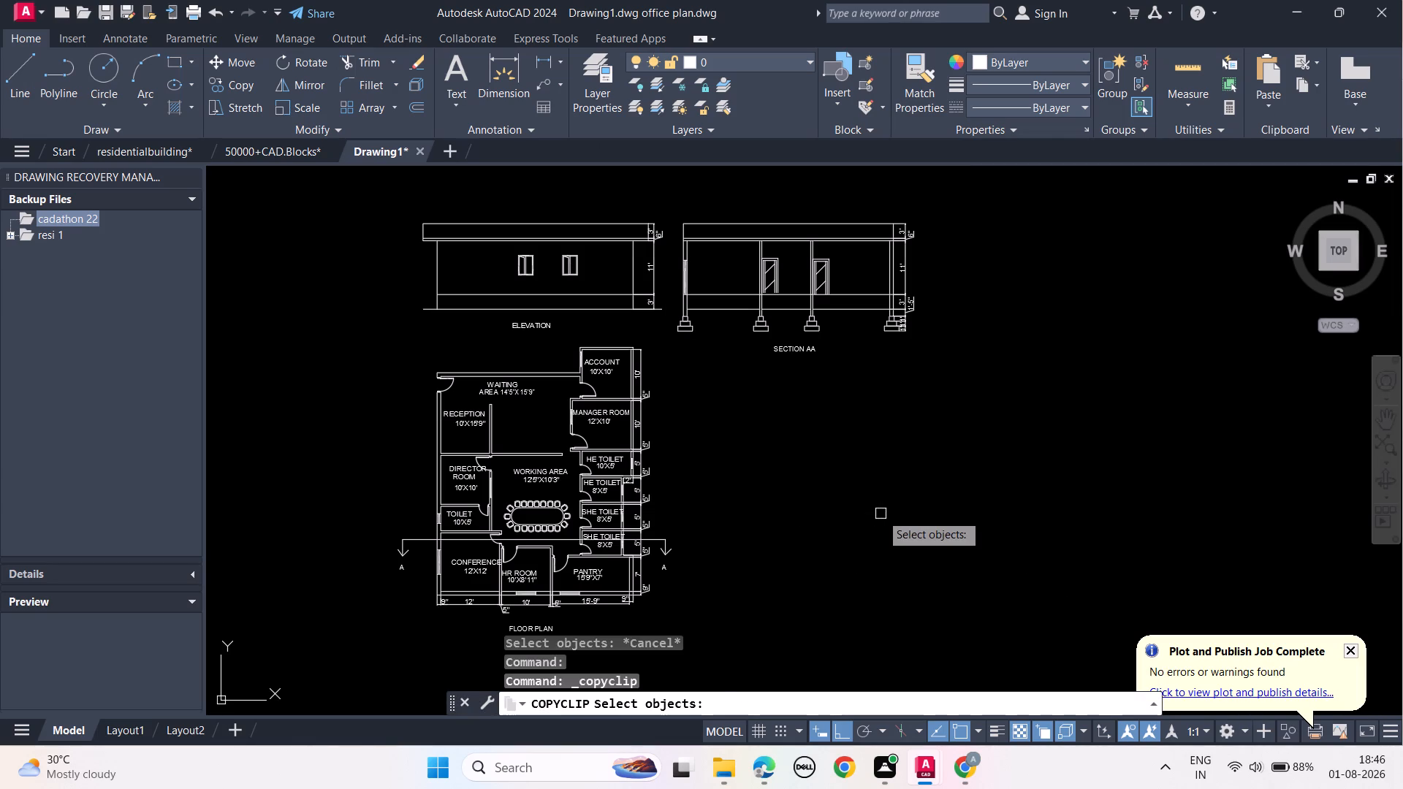
Save the office plan drawing in model space.
{"action": "key", "text": "ctrl+s"}
{"action": "key", "text": "ctrl+s"}
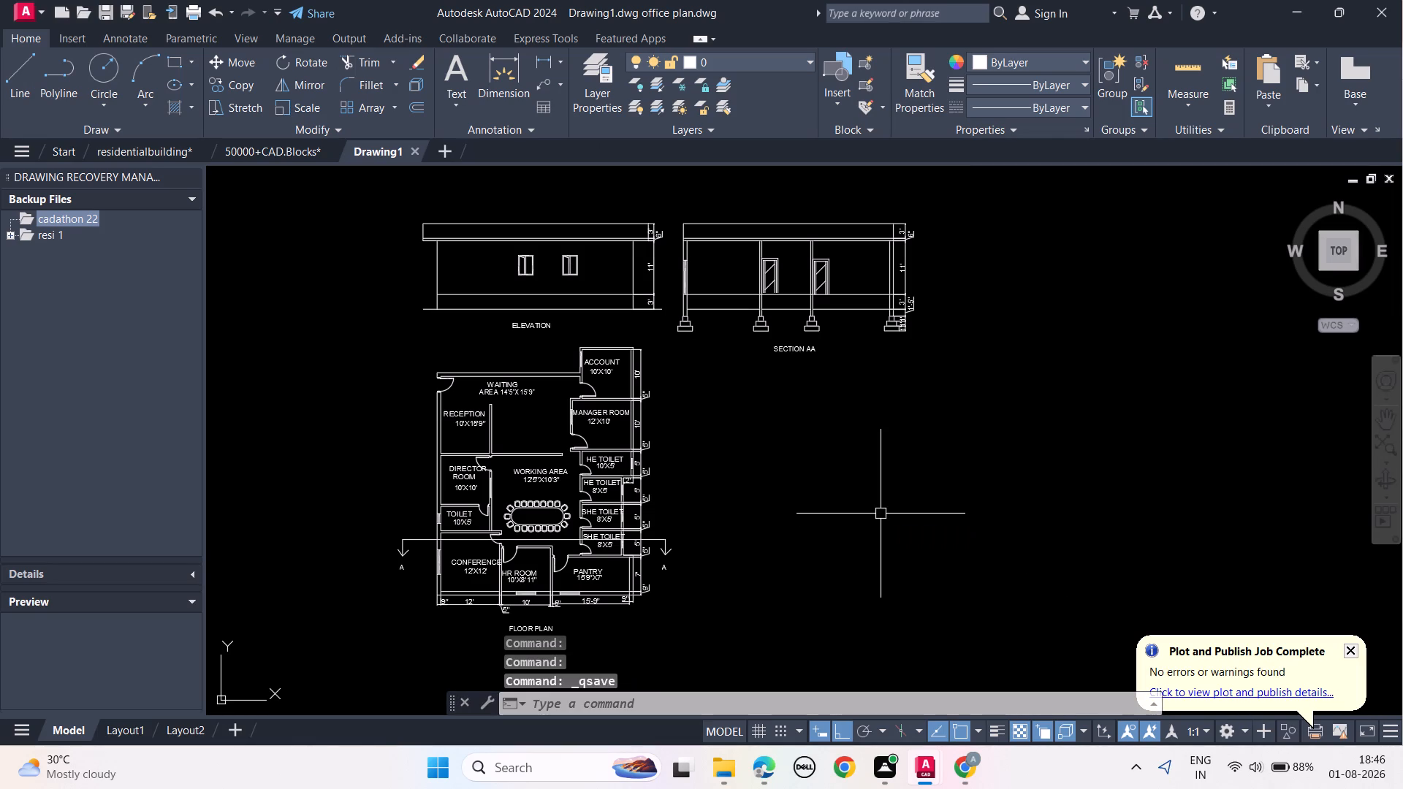
{"action": "key", "text": "ctrl+s"}
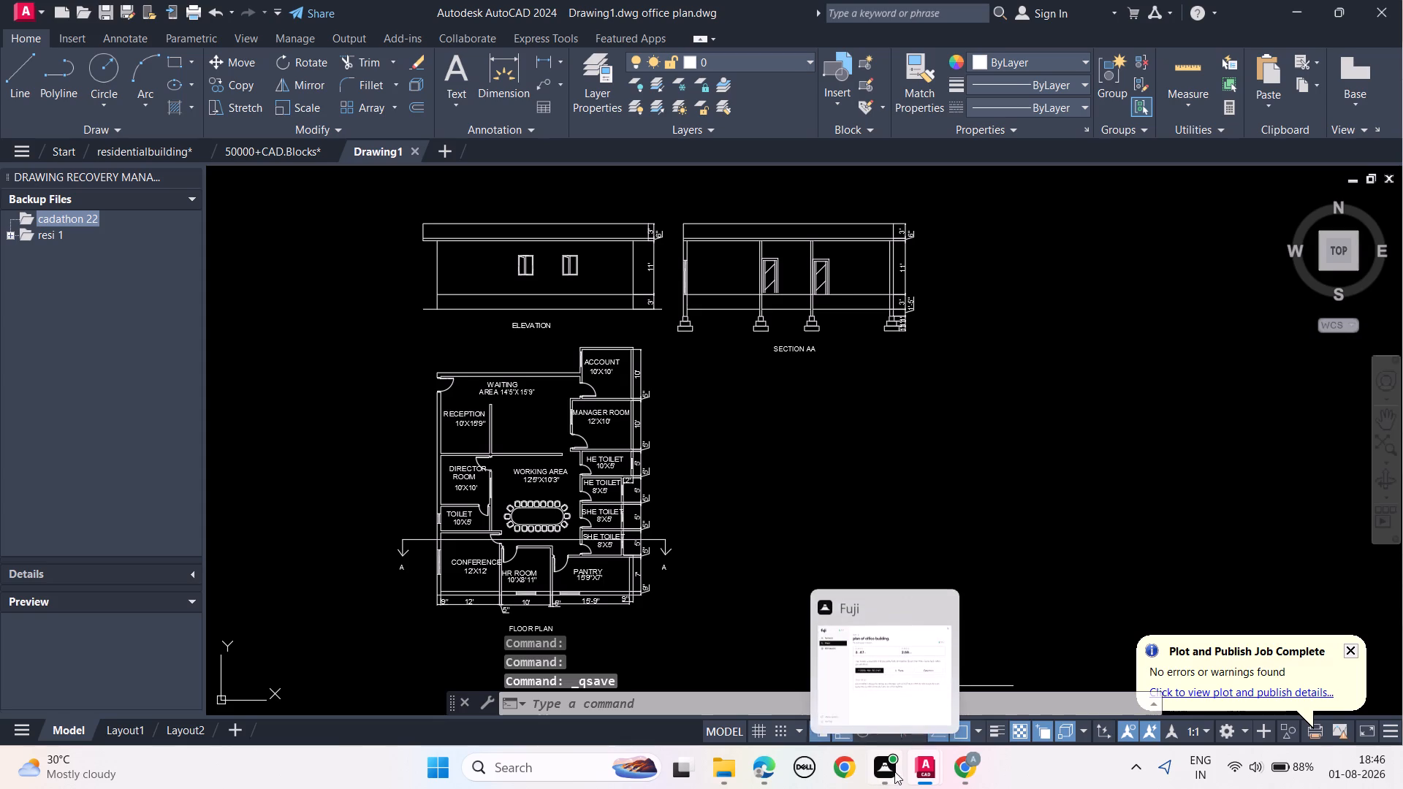